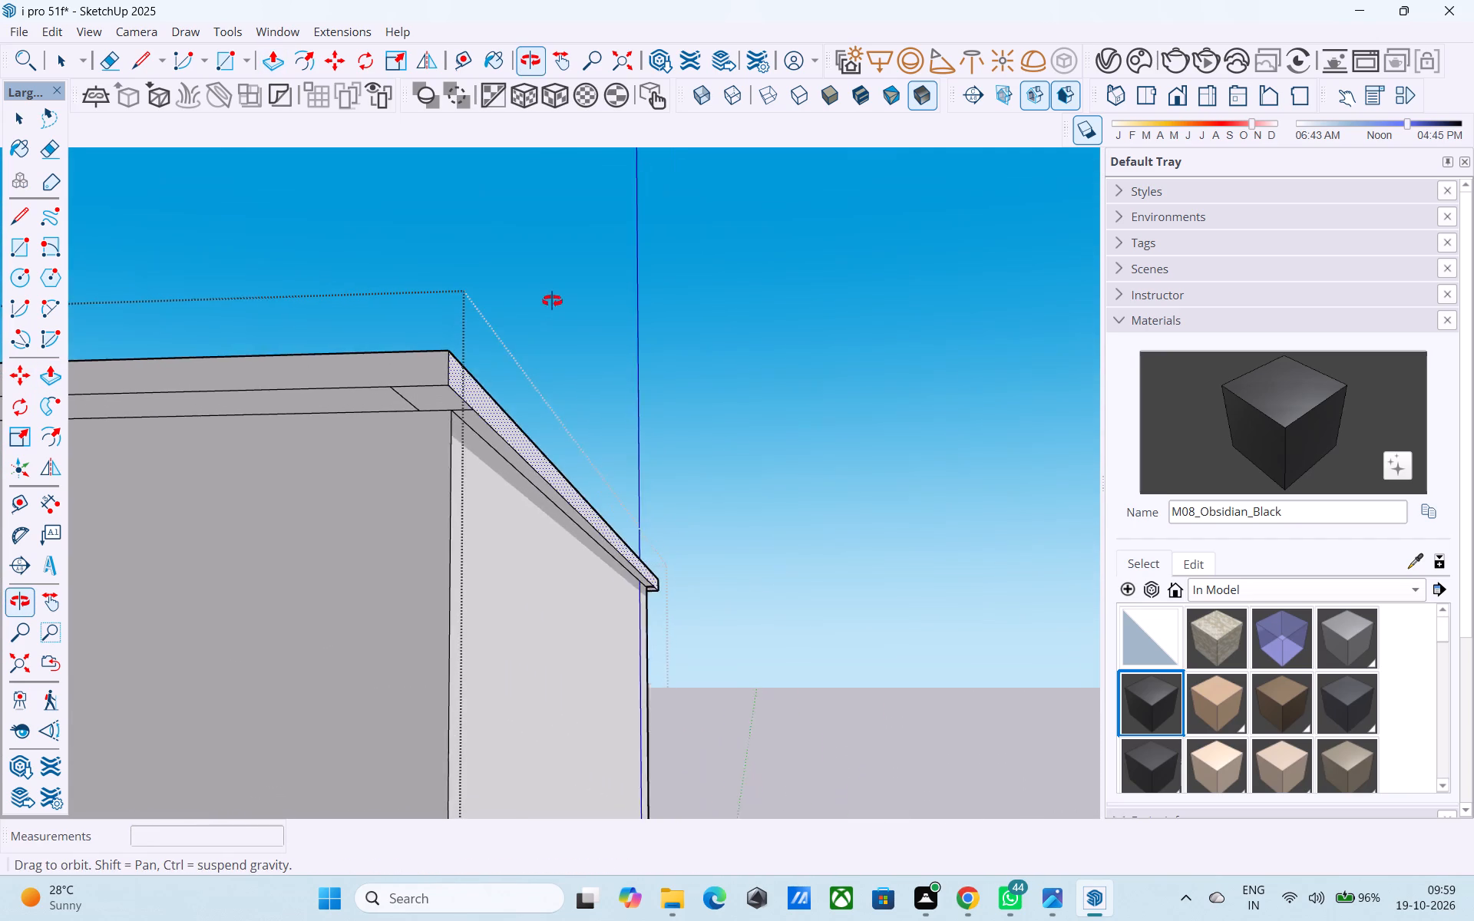
Set the push/pull distance of the roof slab's outer long side overhang to 2'.
middle_drag(552, 301, 554, 302)
key(2)
key(apostrophe)
key(Return)
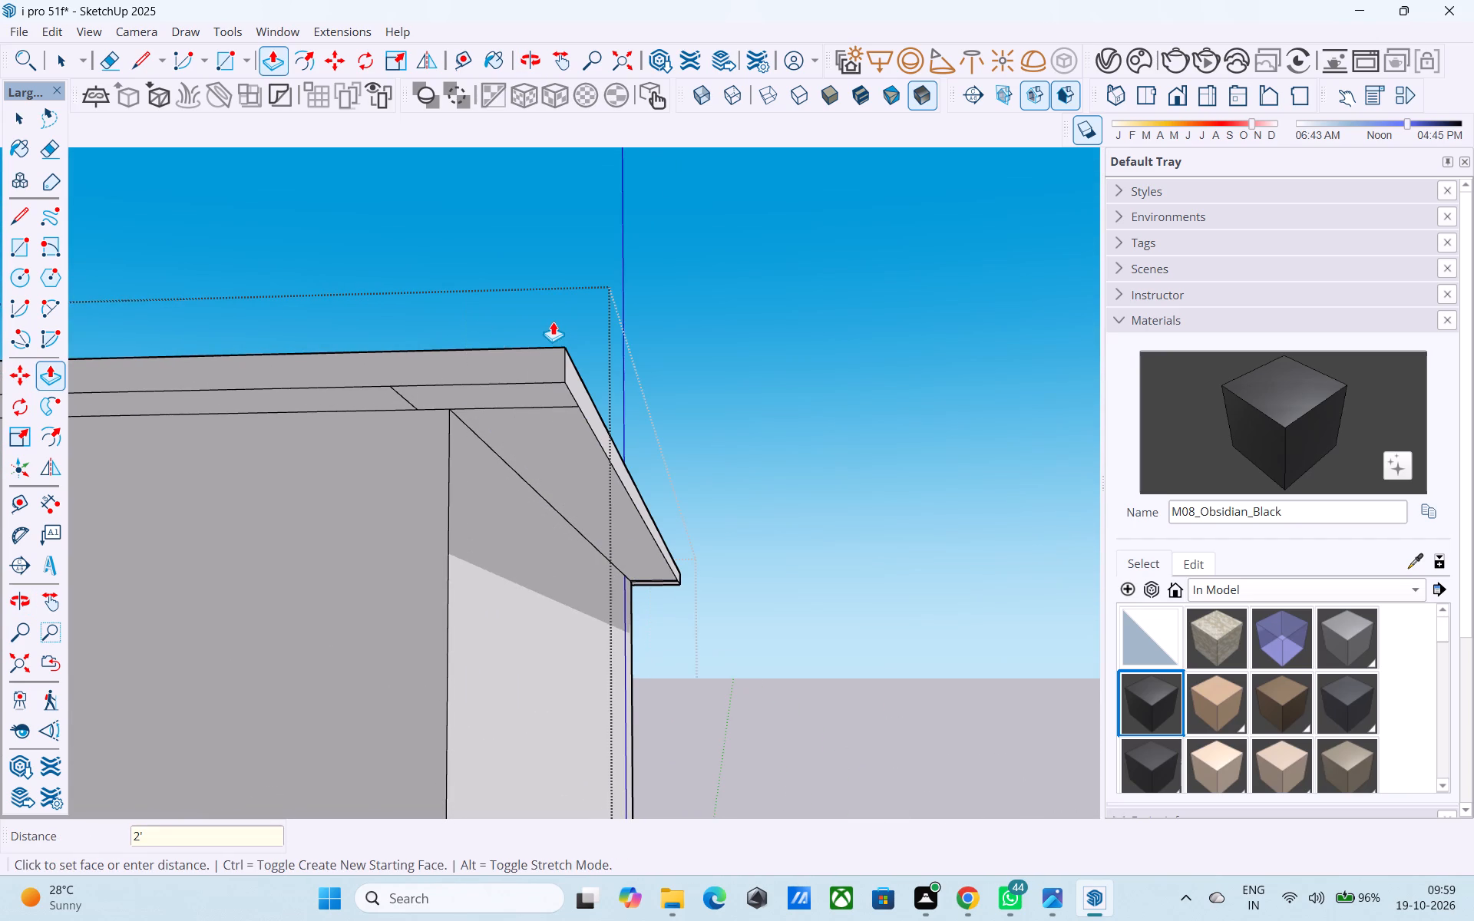
Erase the leftover seam lines on the roof overhang's underside at both rear corners.
key(e)
middle_drag(451, 463, 462, 424)
scroll(491, 394, up, 2)
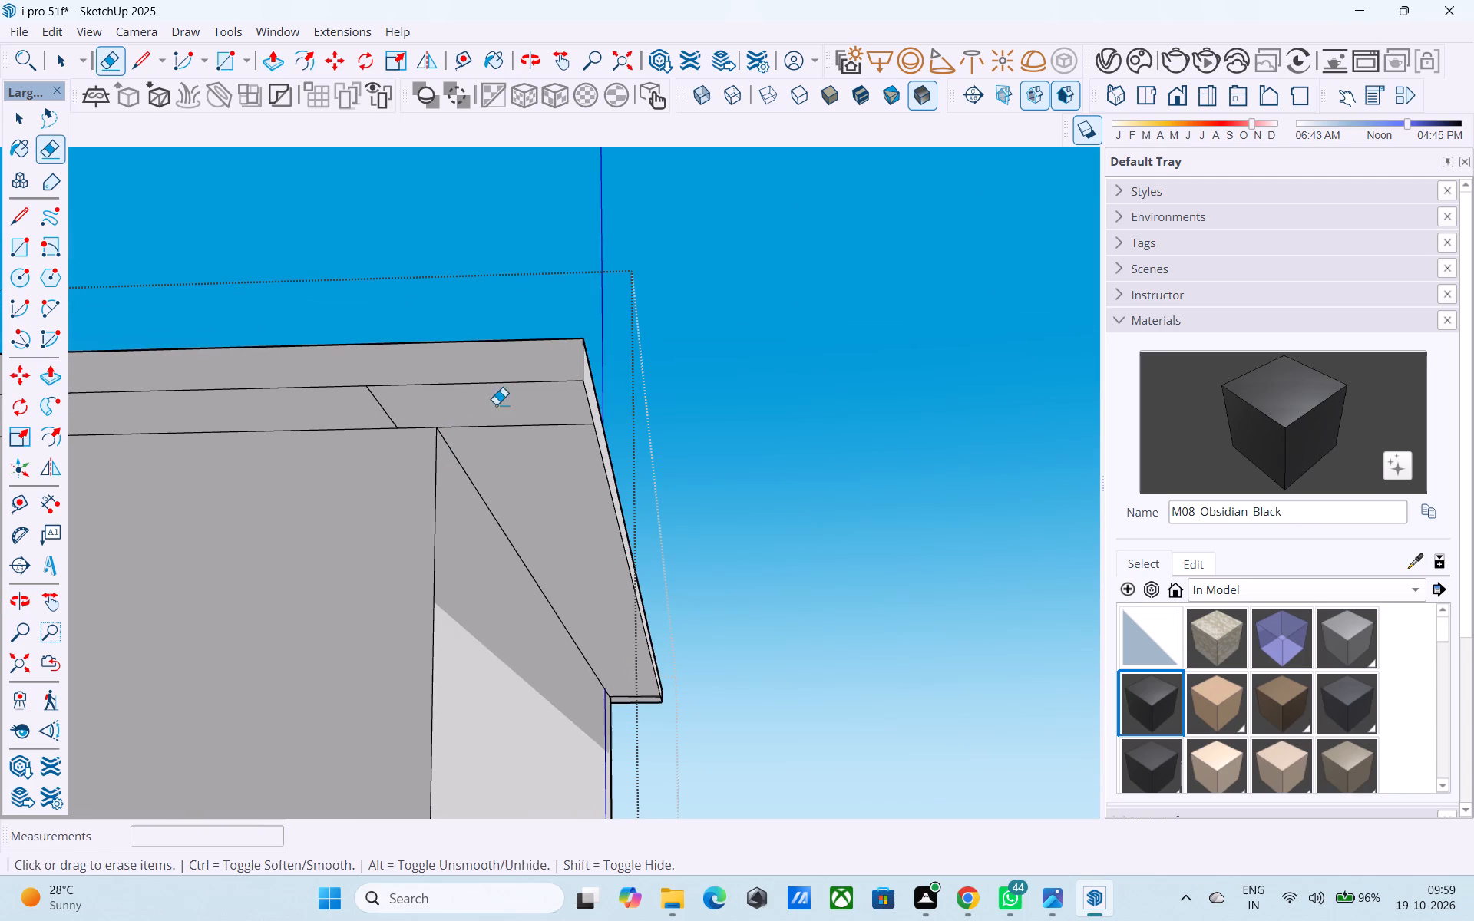
drag(496, 404, 522, 480)
drag(400, 424, 392, 423)
scroll(698, 449, down, 6)
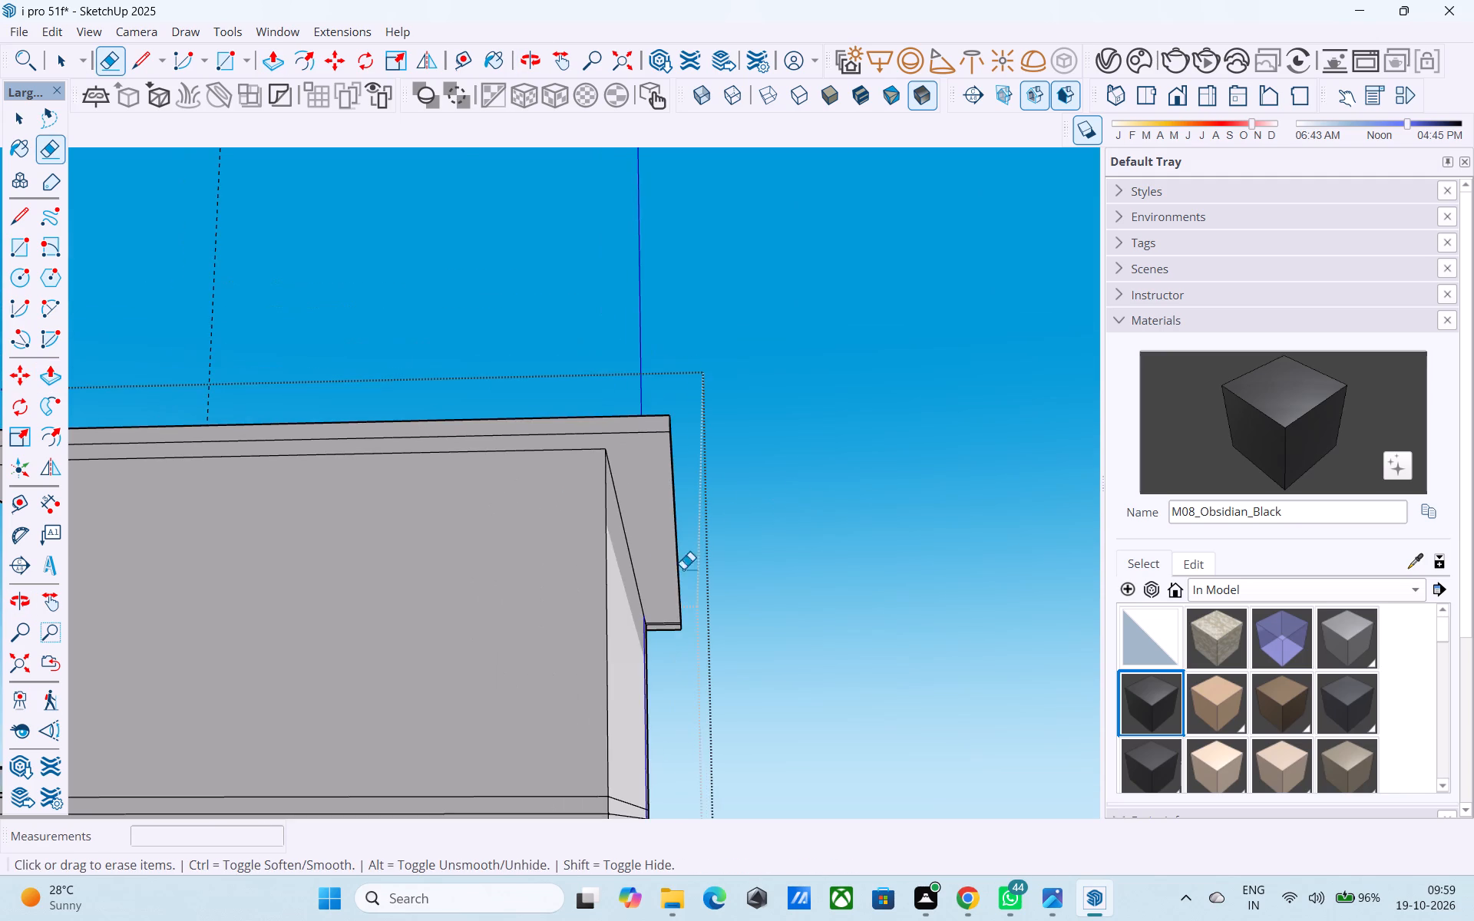
scroll(878, 474, down, 5)
scroll(311, 475, up, 12)
middle_drag(368, 478, 368, 449)
scroll(401, 485, up, 5)
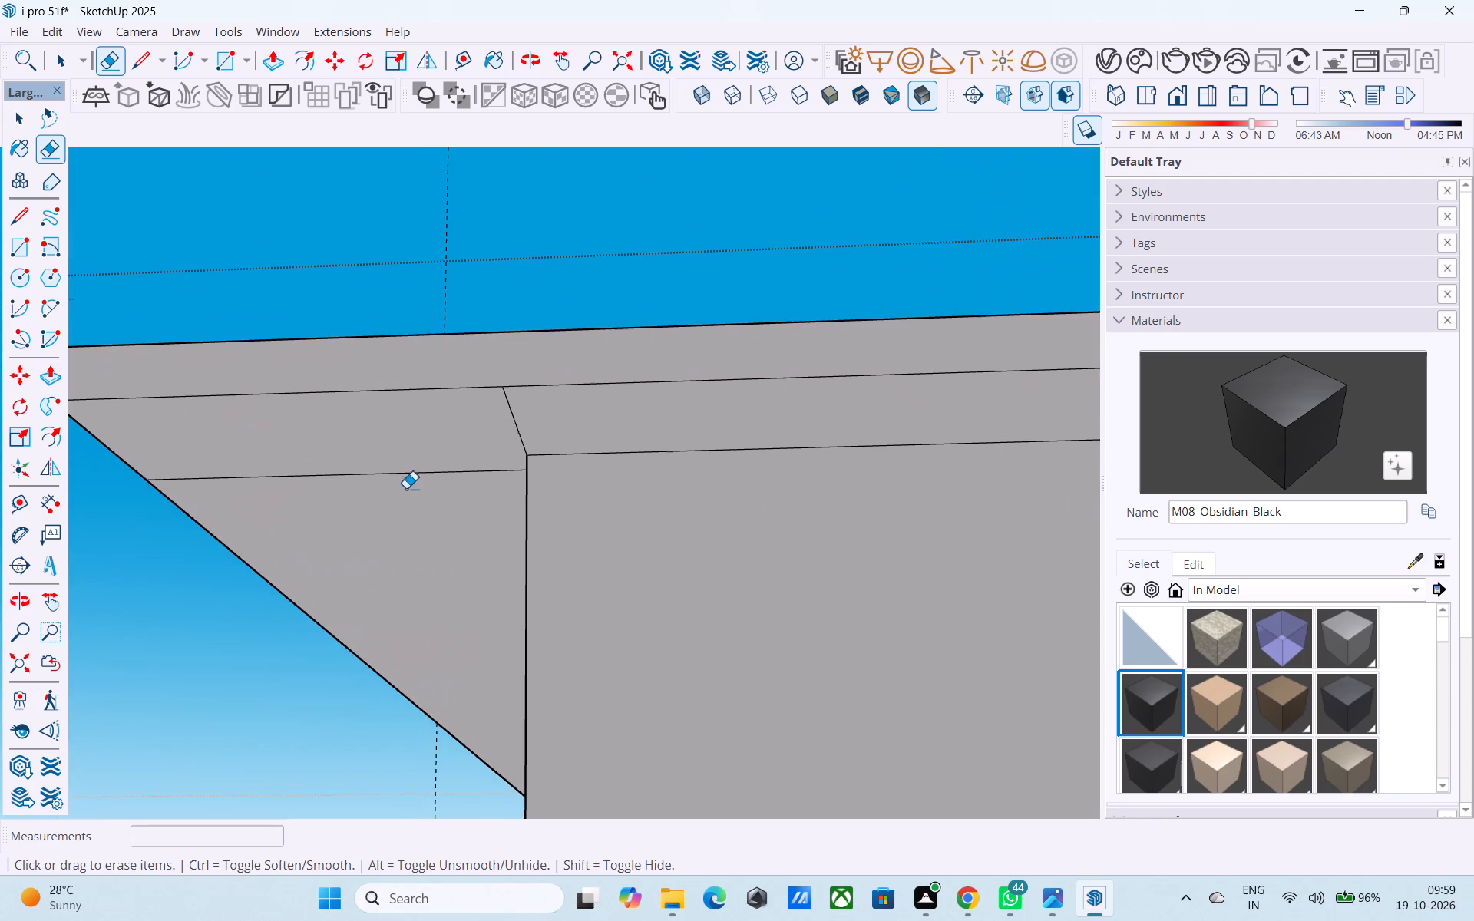
drag(506, 431, 528, 425)
drag(454, 478, 454, 466)
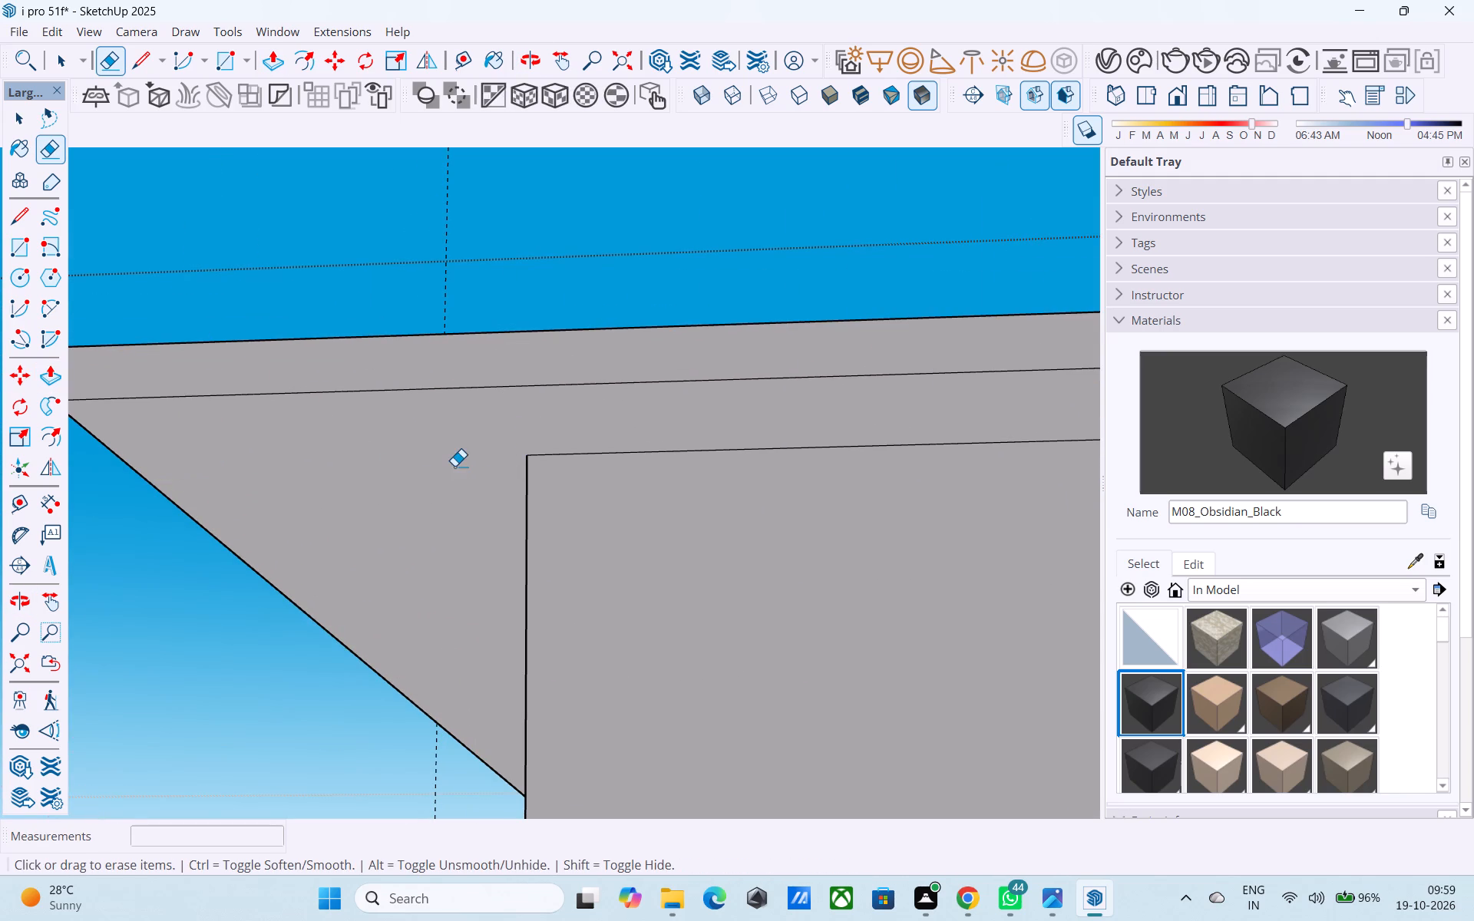
Erase the leftover seam lines under the roof overhang at the front terrace-side corner, above the vertical fins beside the slatted panel.
scroll(454, 487, down, 4)
middle_drag(470, 526, 963, 667)
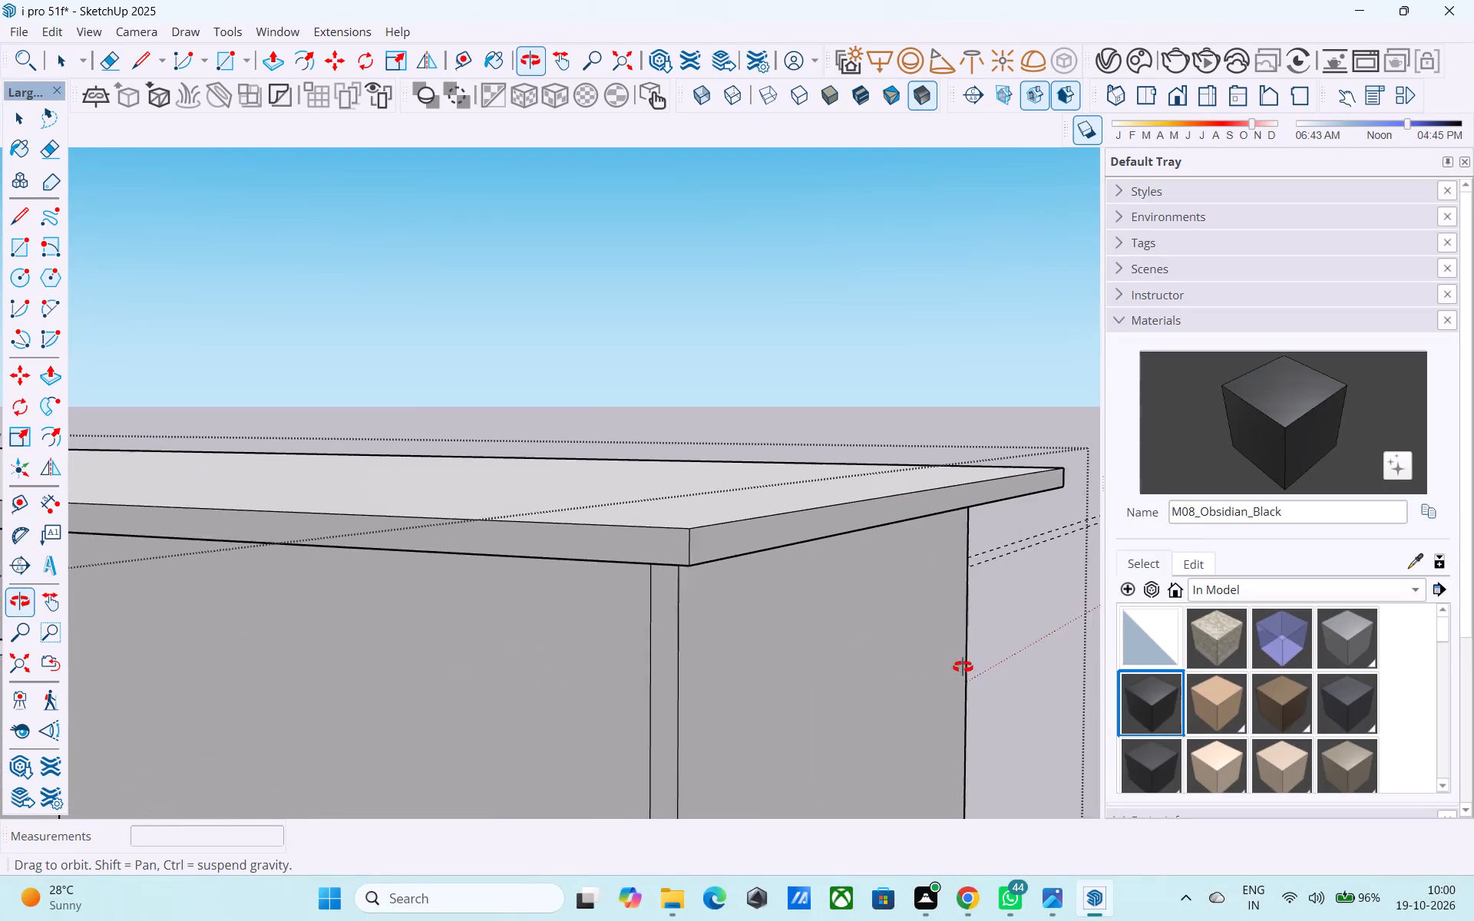
middle_drag(963, 667, 966, 663)
click(656, 627)
scroll(840, 522, down, 13)
middle_drag(331, 517, 355, 520)
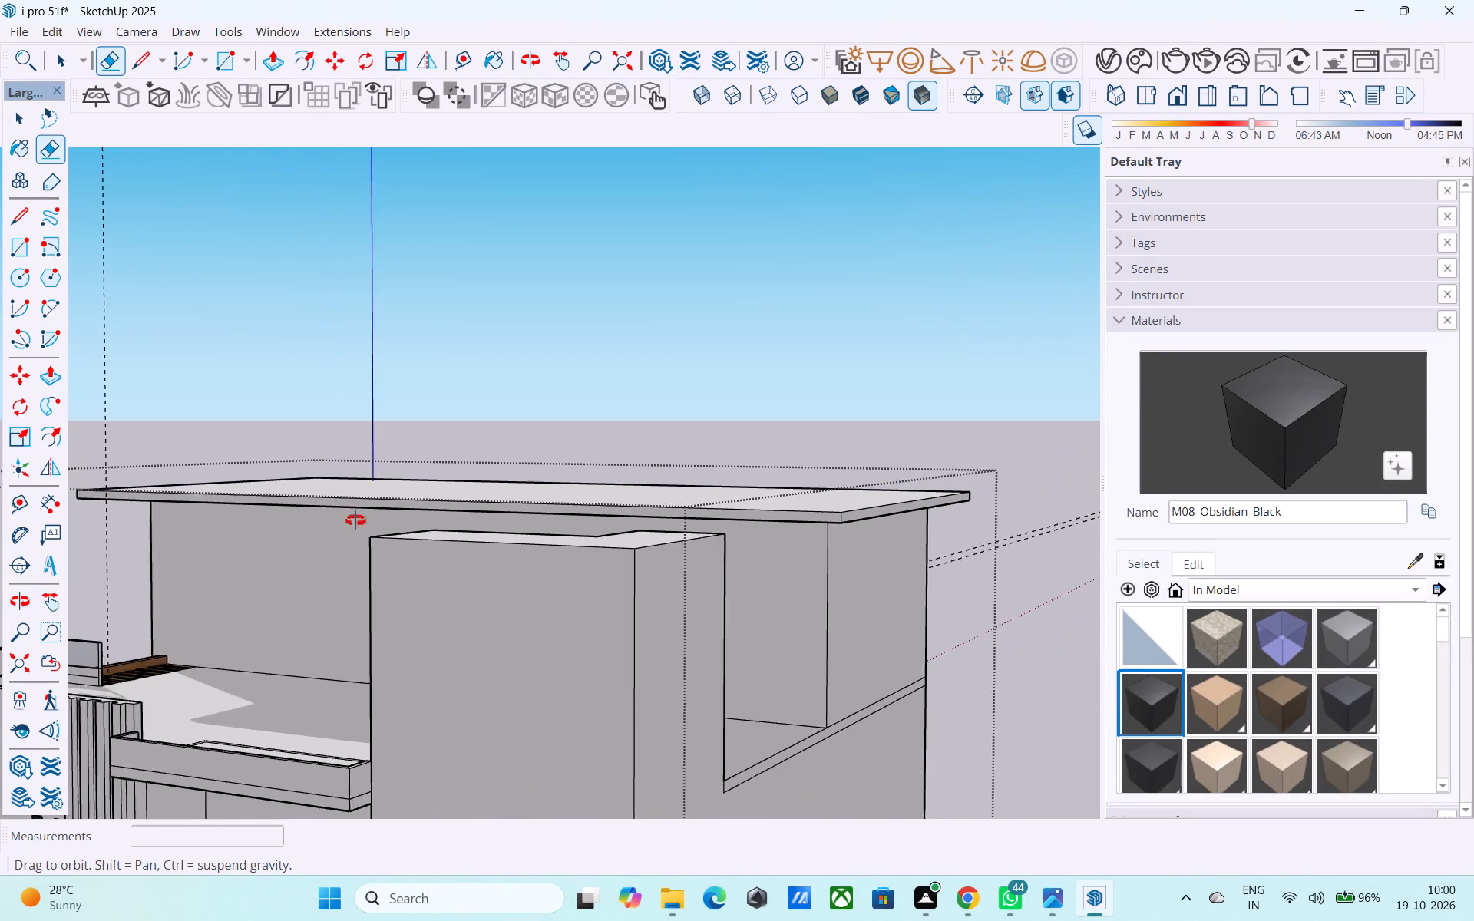
middle_drag(355, 520, 861, 434)
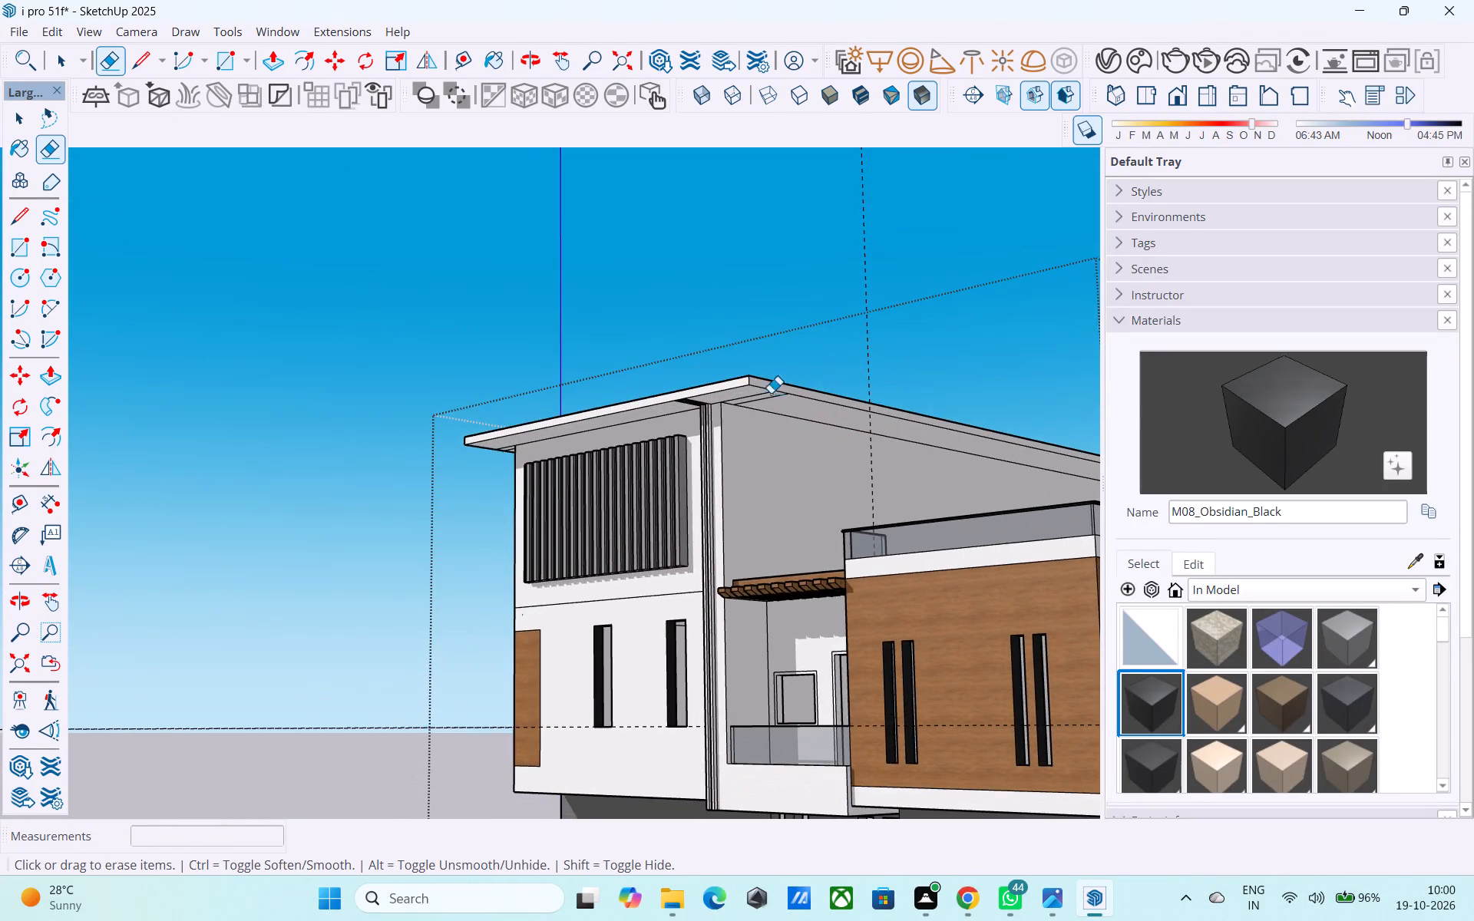
scroll(767, 398, up, 15)
middle_drag(747, 410, 714, 290)
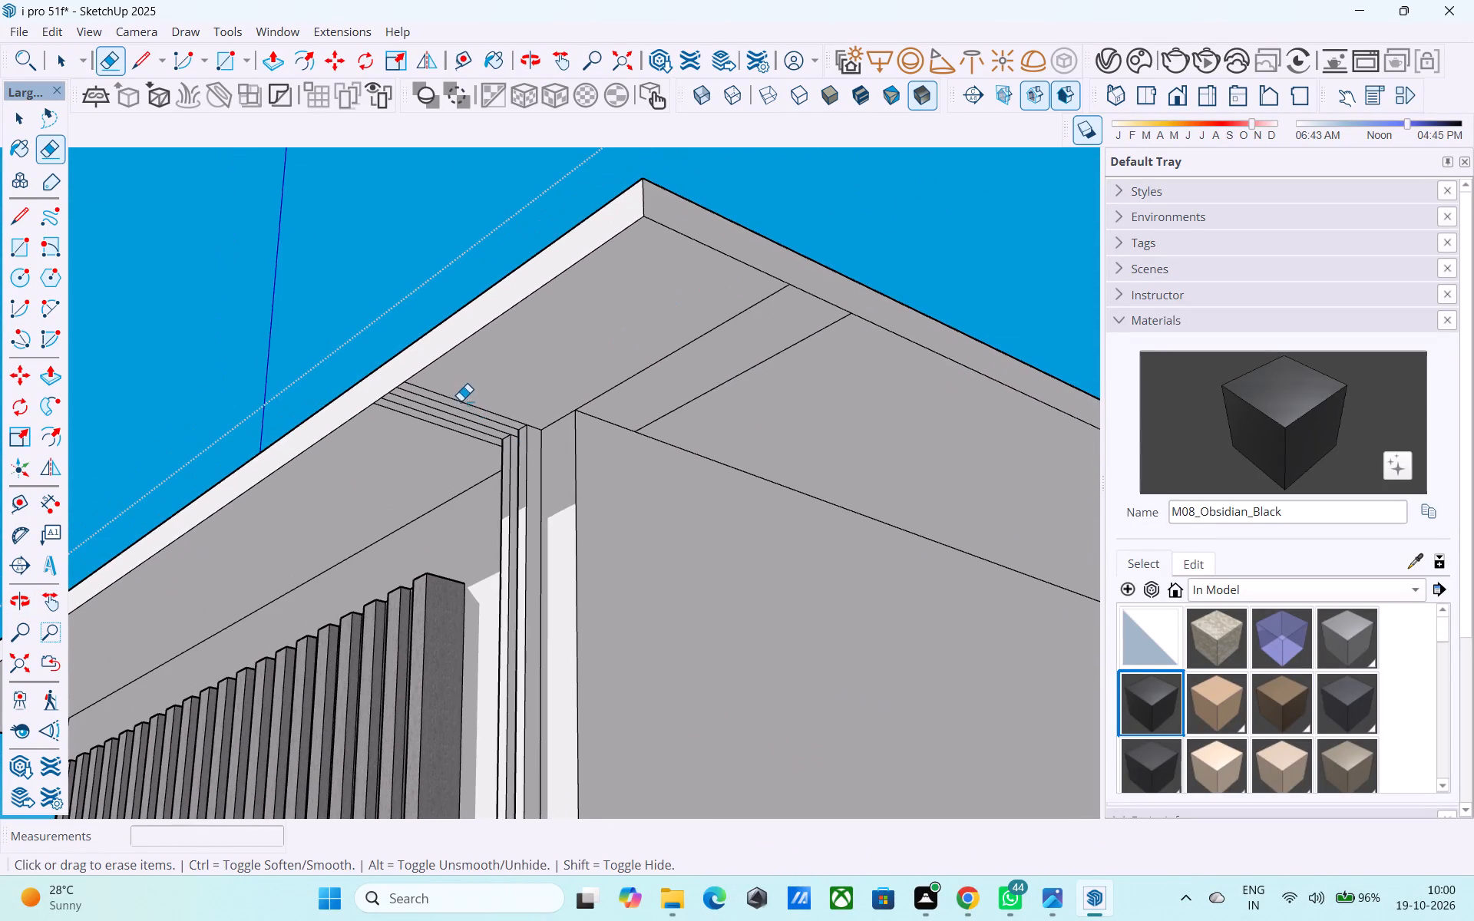
drag(465, 395, 355, 512)
drag(679, 343, 866, 401)
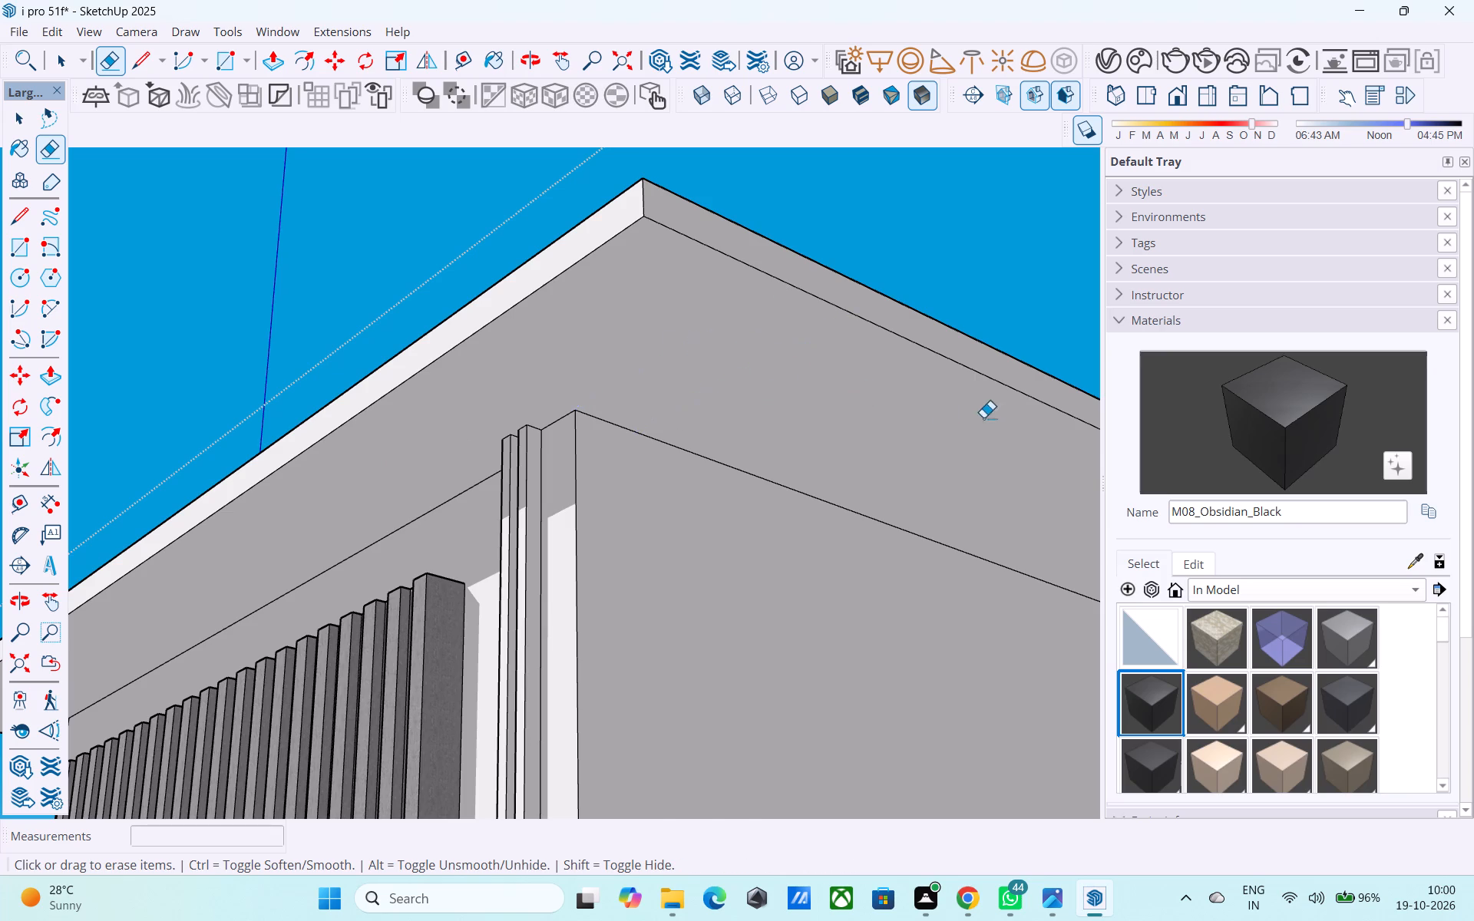
Erase the remaining seam lines under the roof overhang at the outer front corner of the slatted facade.
scroll(937, 415, down, 6)
middle_drag(432, 602, 1003, 508)
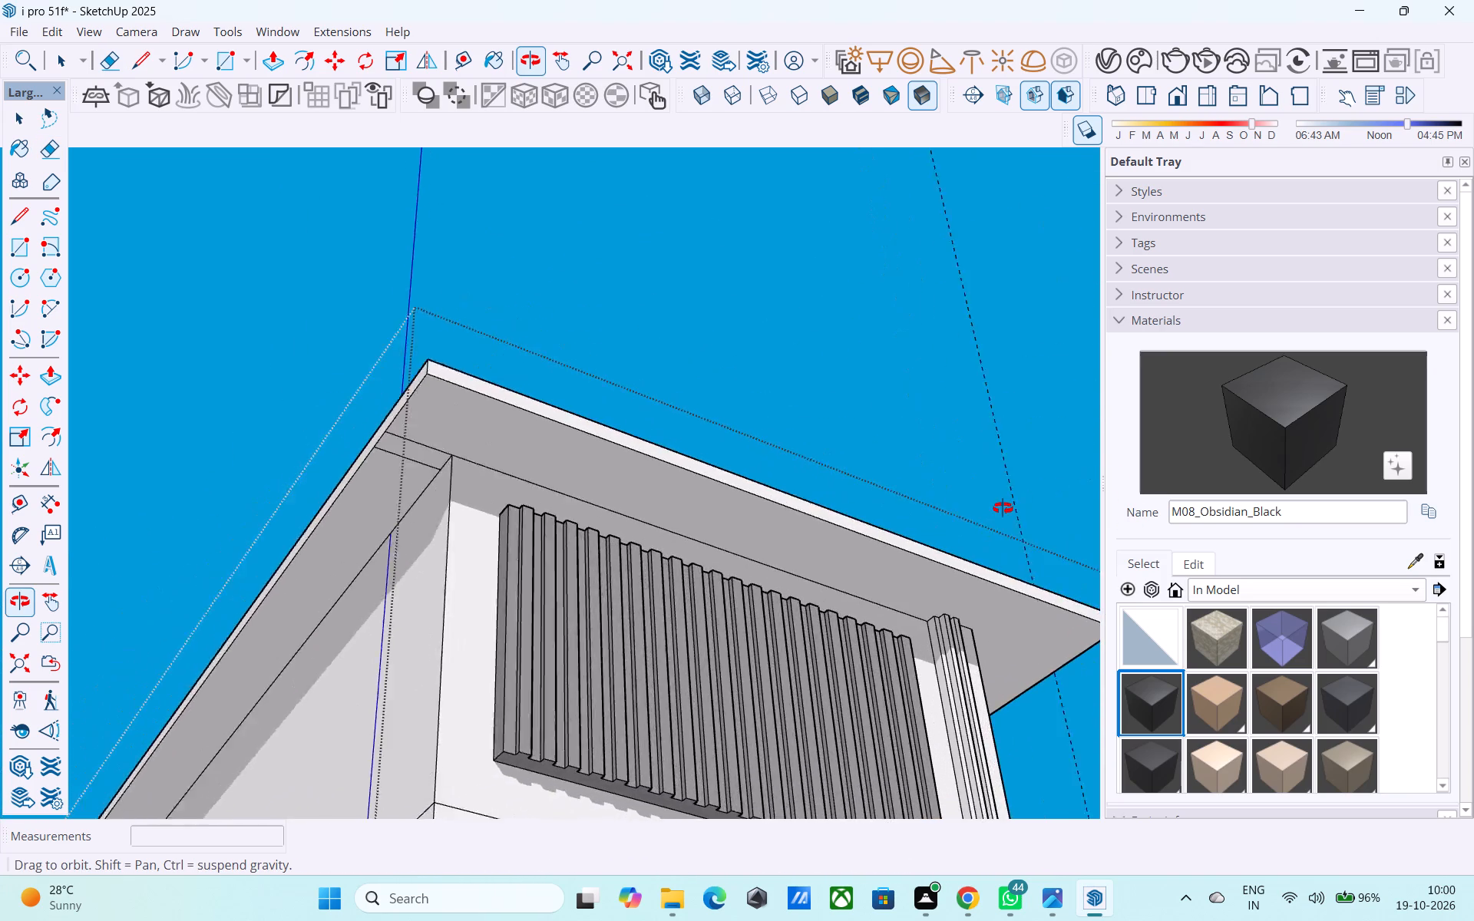
middle_drag(1003, 508, 970, 569)
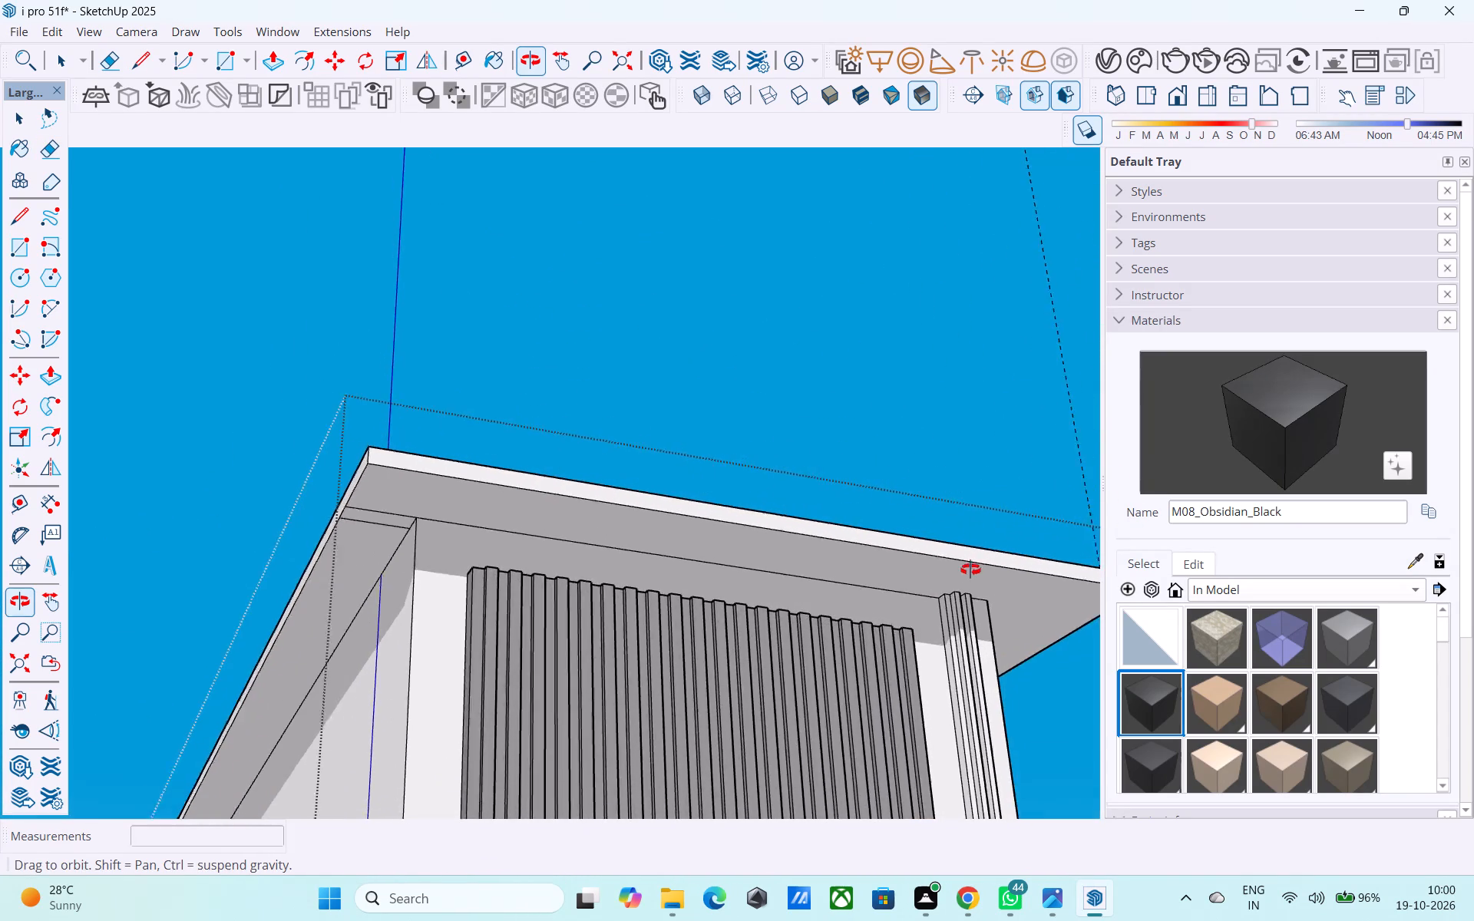
middle_drag(970, 569, 993, 556)
scroll(442, 433, up, 7)
drag(355, 520, 320, 619)
scroll(244, 593, down, 5)
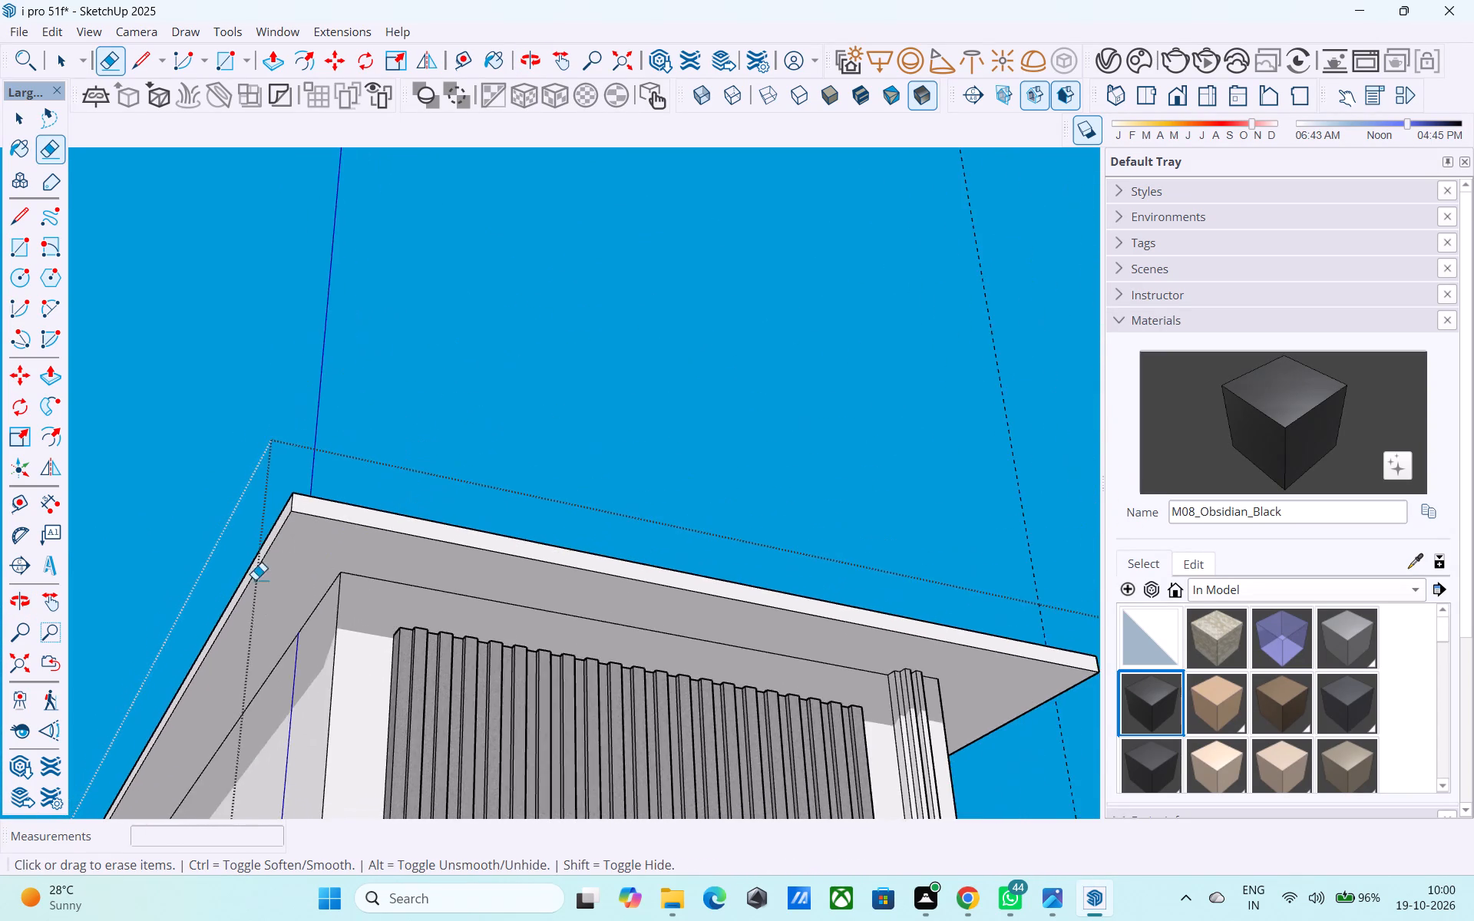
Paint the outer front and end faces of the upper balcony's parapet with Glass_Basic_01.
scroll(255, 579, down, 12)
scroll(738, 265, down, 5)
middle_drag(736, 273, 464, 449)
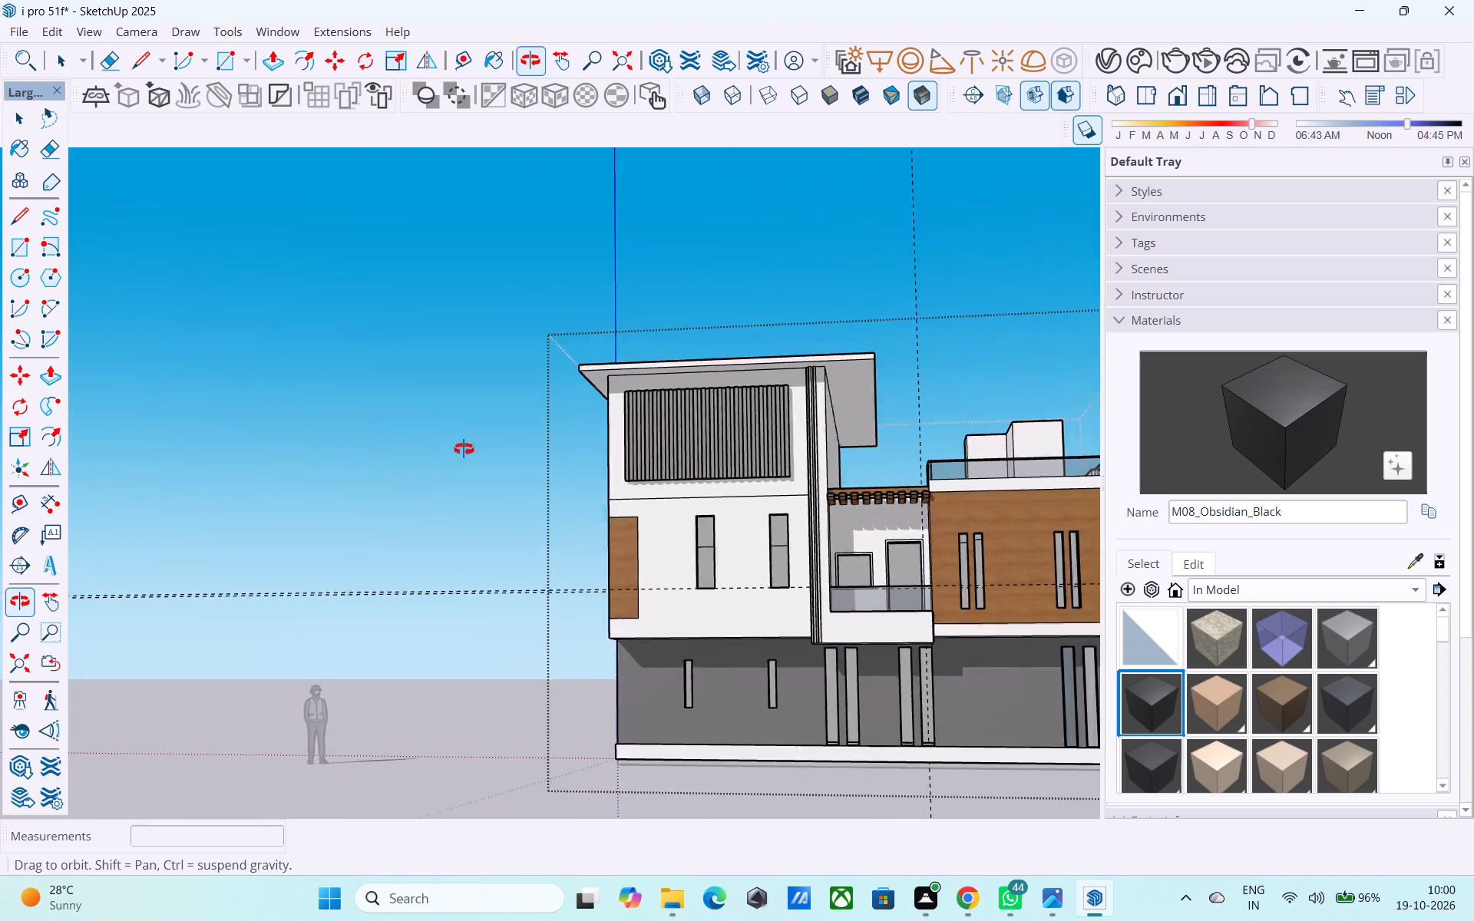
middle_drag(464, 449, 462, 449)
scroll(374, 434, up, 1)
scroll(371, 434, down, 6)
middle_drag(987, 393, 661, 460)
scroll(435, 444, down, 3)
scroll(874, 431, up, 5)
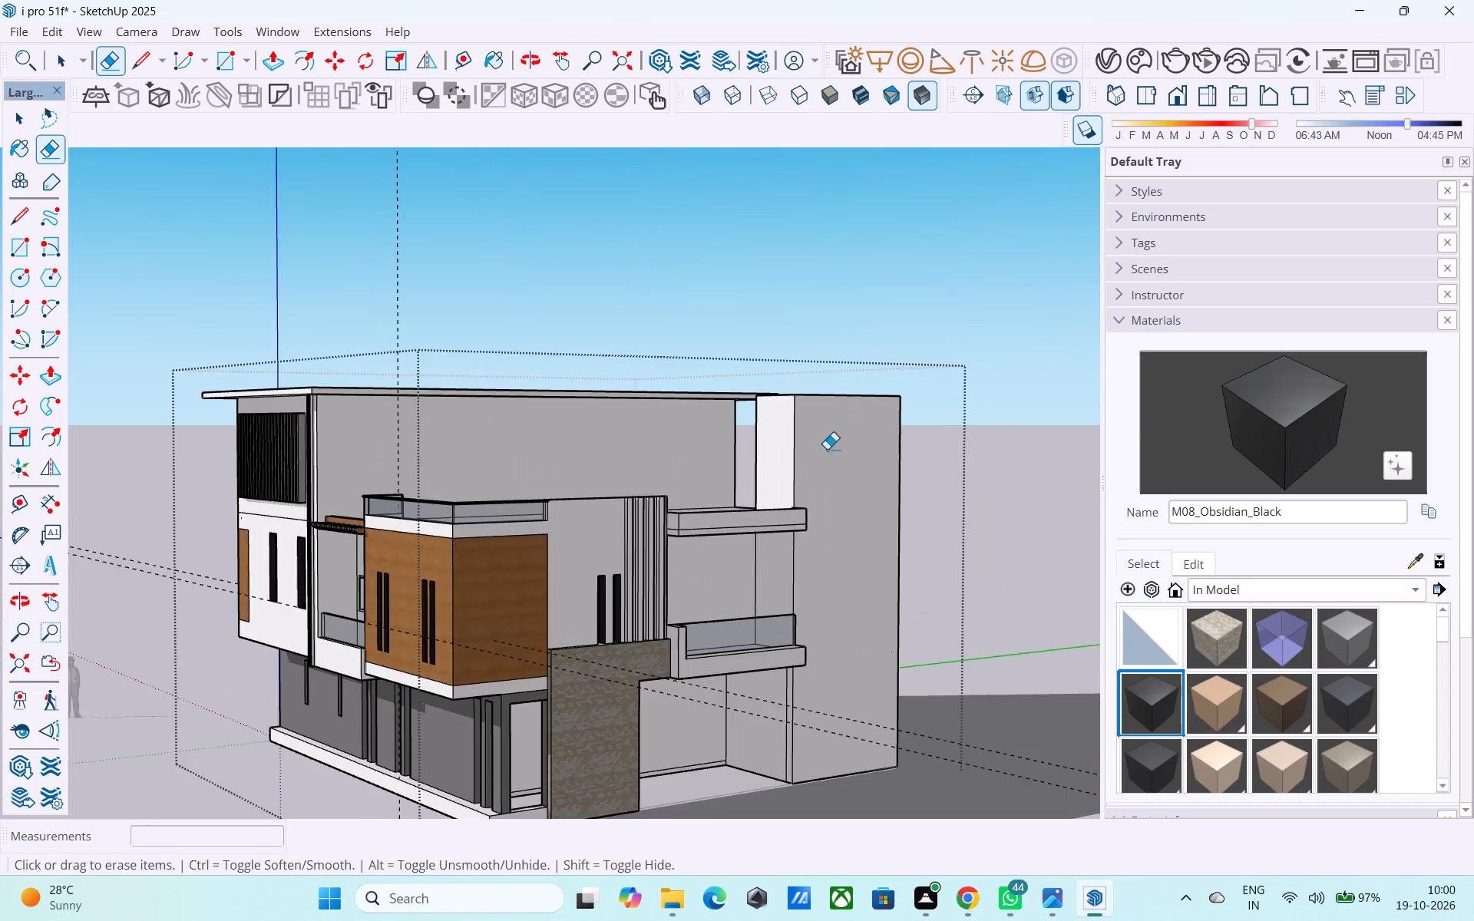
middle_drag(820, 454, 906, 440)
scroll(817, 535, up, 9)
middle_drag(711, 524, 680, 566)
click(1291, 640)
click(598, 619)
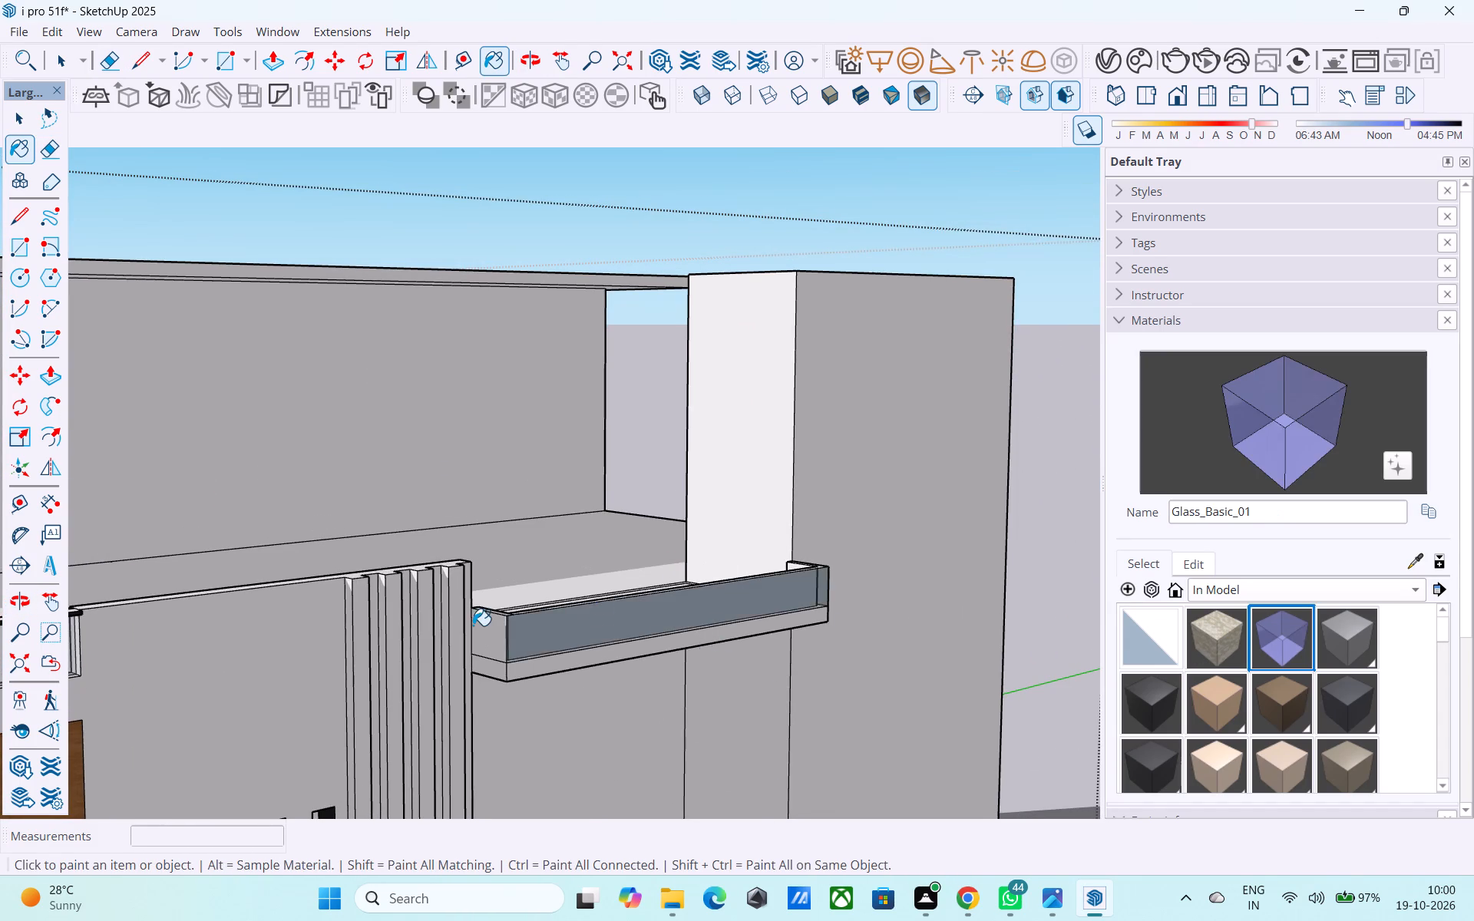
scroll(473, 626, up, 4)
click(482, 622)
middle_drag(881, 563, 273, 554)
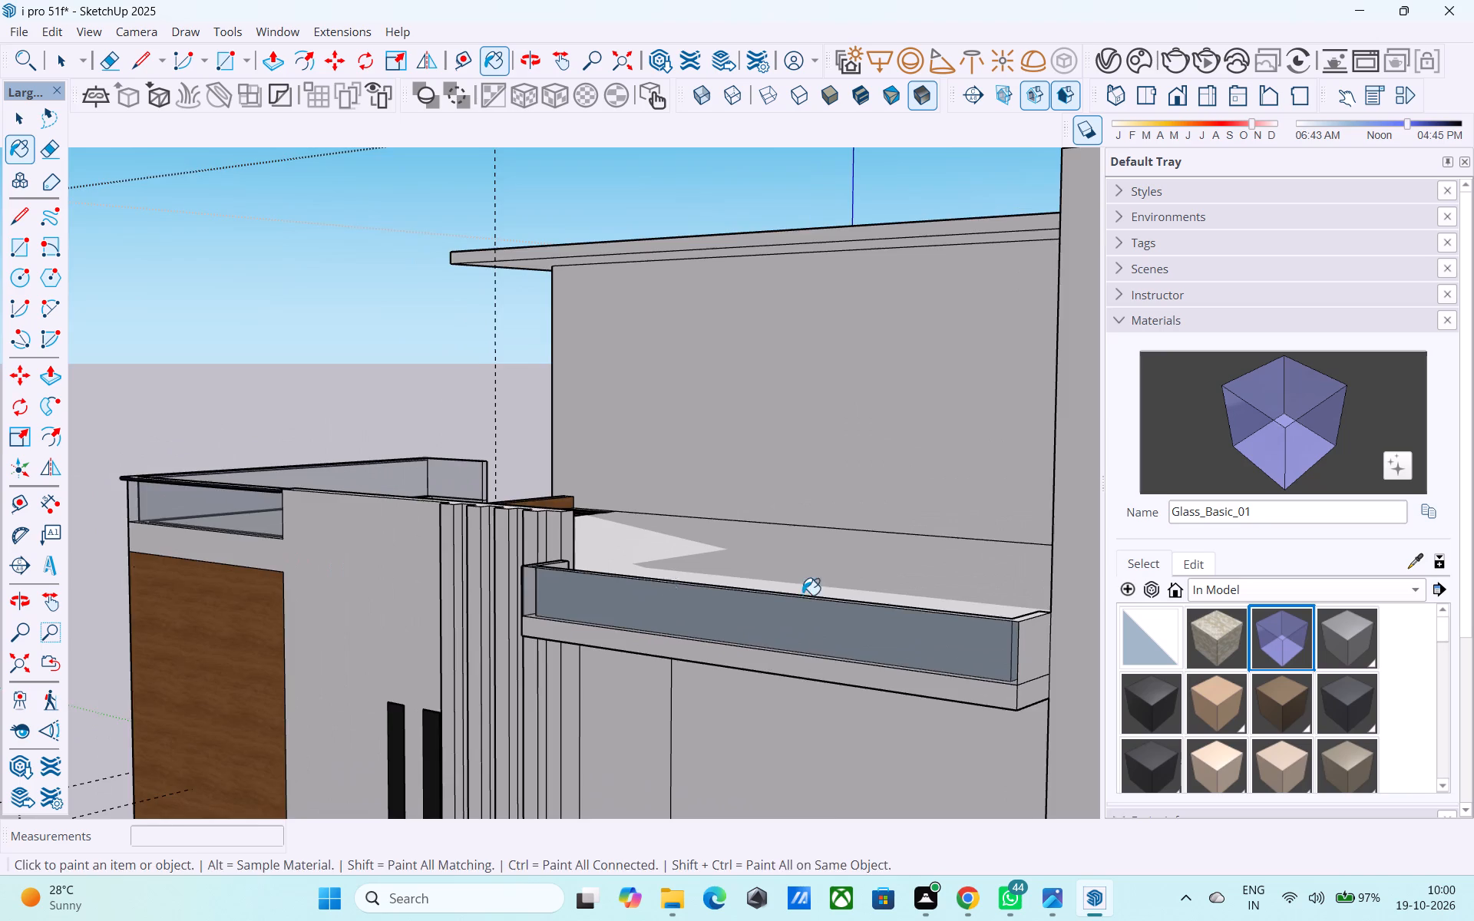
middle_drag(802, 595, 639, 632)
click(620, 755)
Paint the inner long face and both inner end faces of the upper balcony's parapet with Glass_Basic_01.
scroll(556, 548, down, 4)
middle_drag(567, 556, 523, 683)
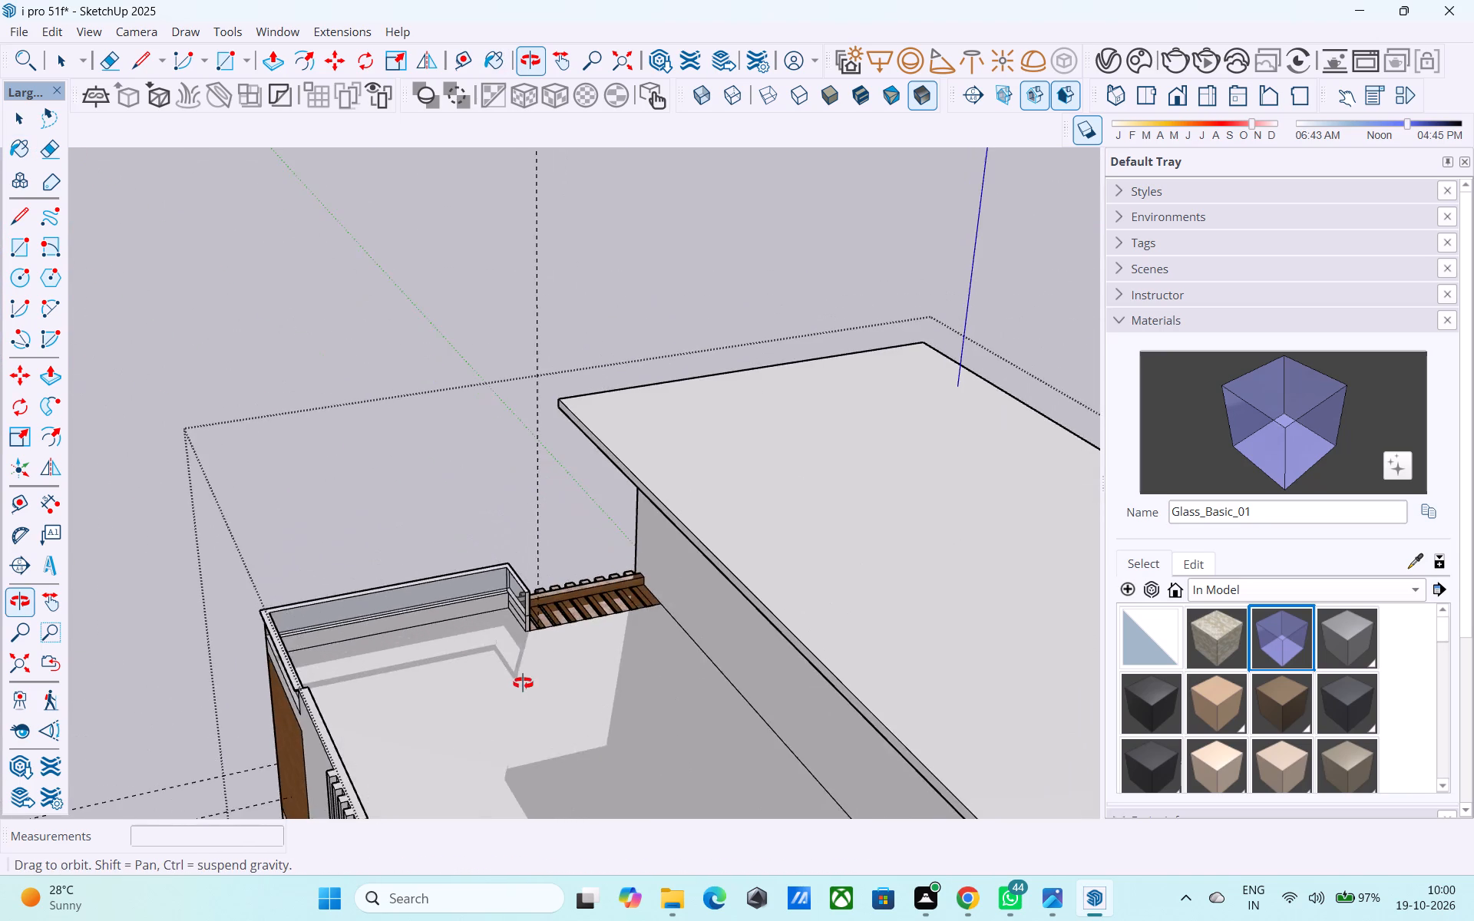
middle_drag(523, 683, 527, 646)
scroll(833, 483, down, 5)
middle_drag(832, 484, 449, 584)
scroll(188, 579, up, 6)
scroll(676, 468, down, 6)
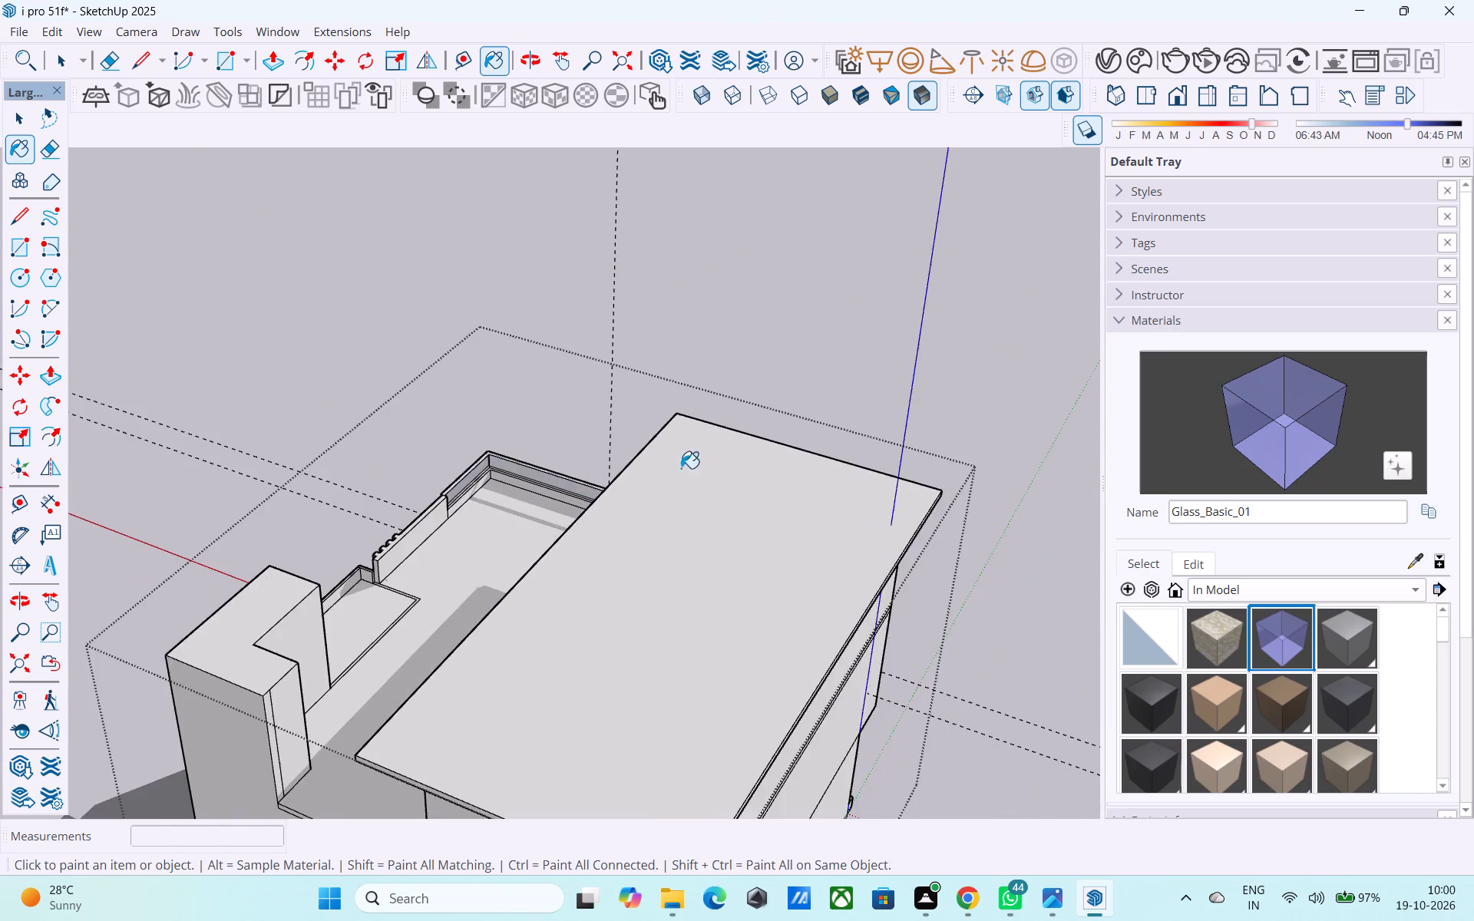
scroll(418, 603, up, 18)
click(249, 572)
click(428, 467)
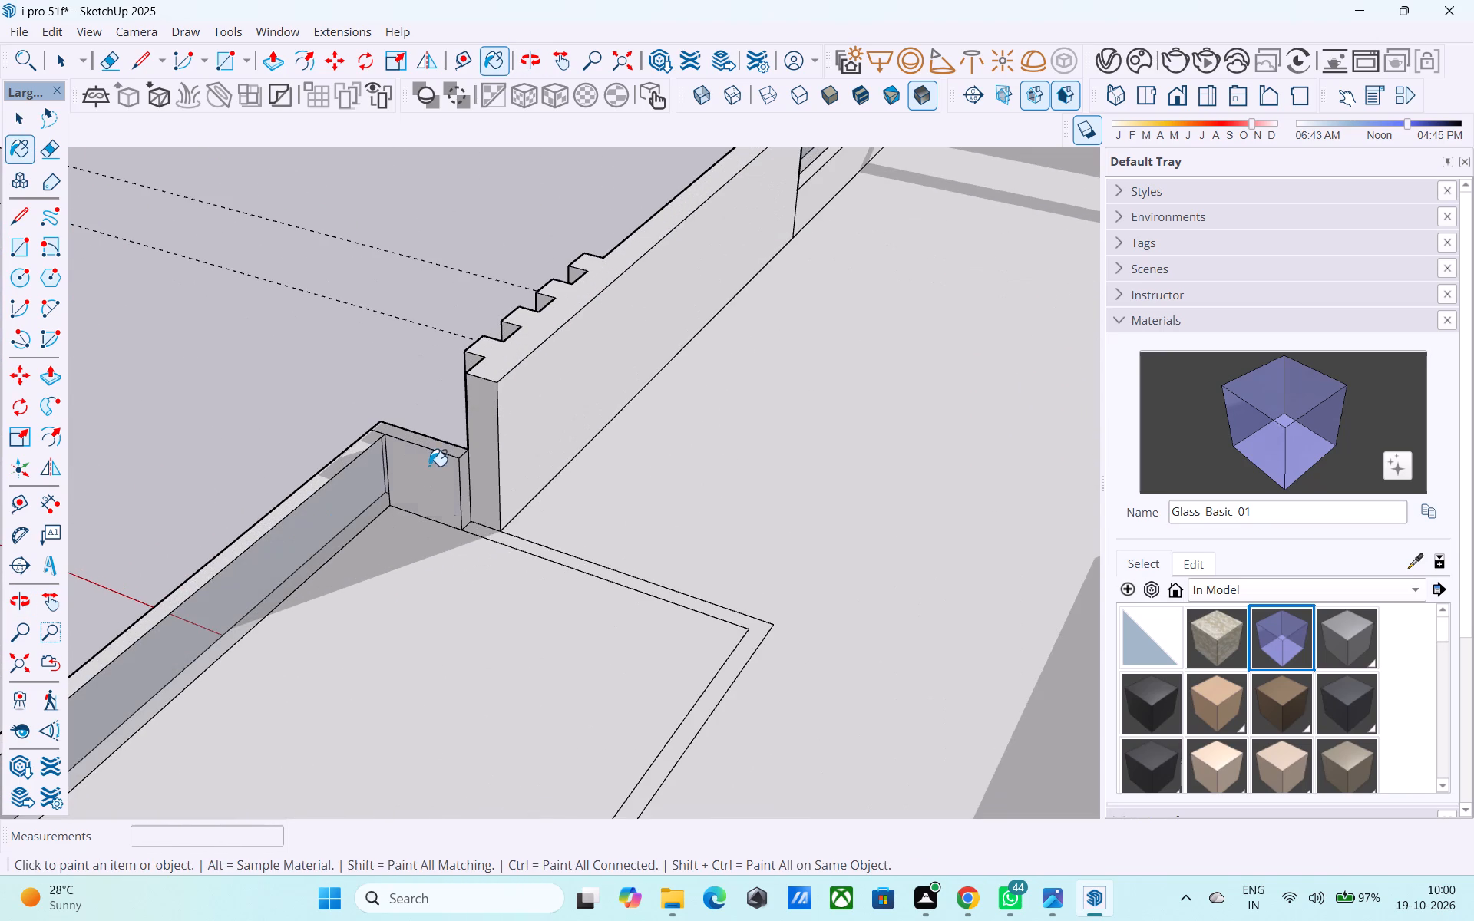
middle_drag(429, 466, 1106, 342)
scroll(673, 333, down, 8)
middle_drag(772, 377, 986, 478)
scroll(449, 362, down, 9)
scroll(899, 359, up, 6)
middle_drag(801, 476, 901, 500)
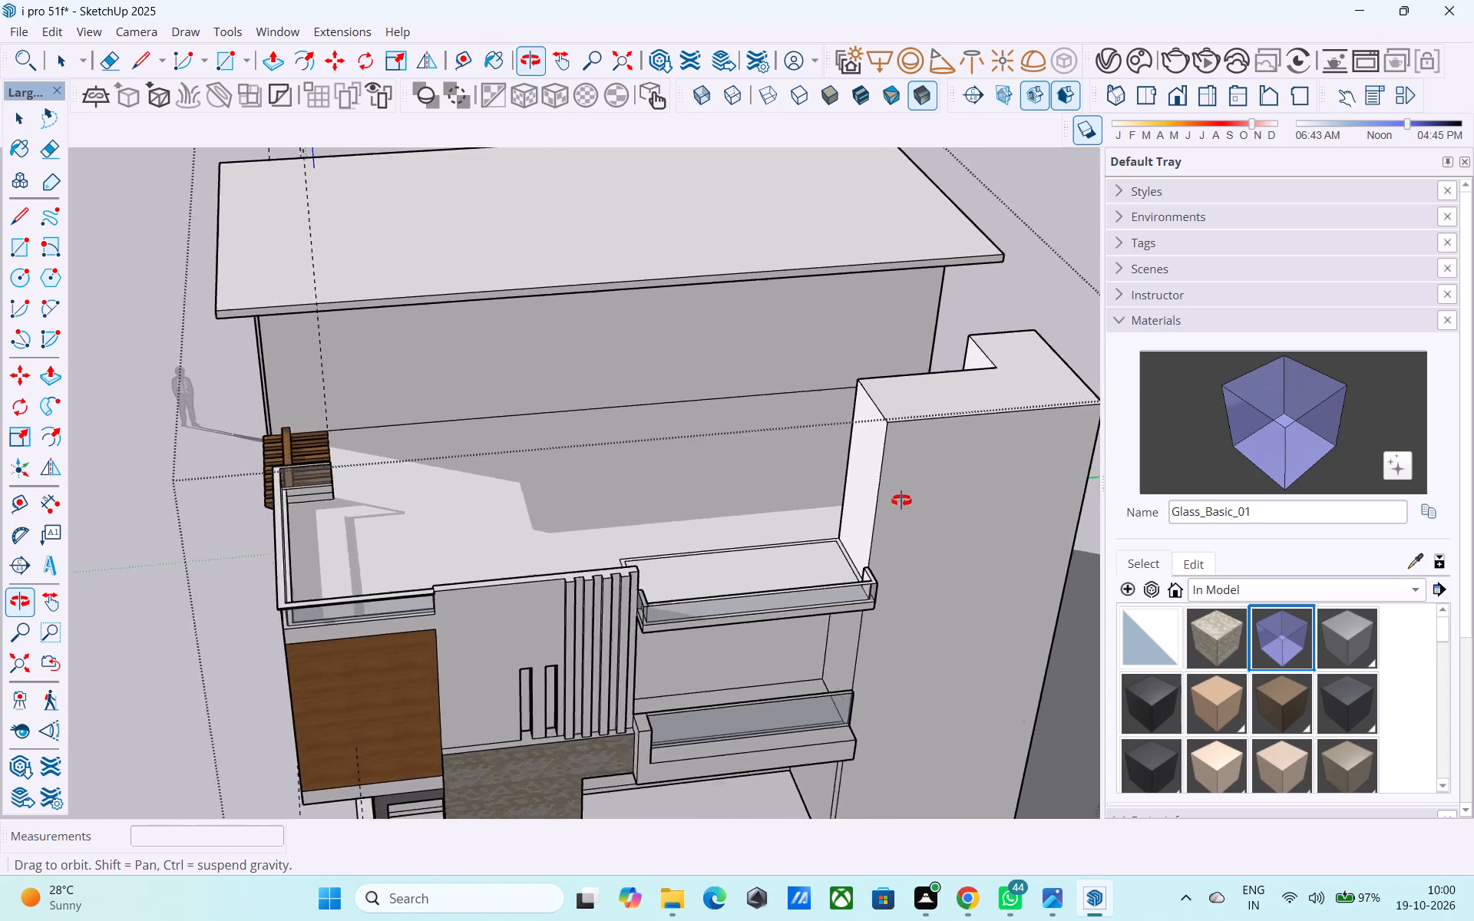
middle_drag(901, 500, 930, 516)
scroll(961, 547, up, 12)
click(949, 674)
Save the model.
scroll(950, 668, down, 3)
middle_drag(948, 663, 930, 639)
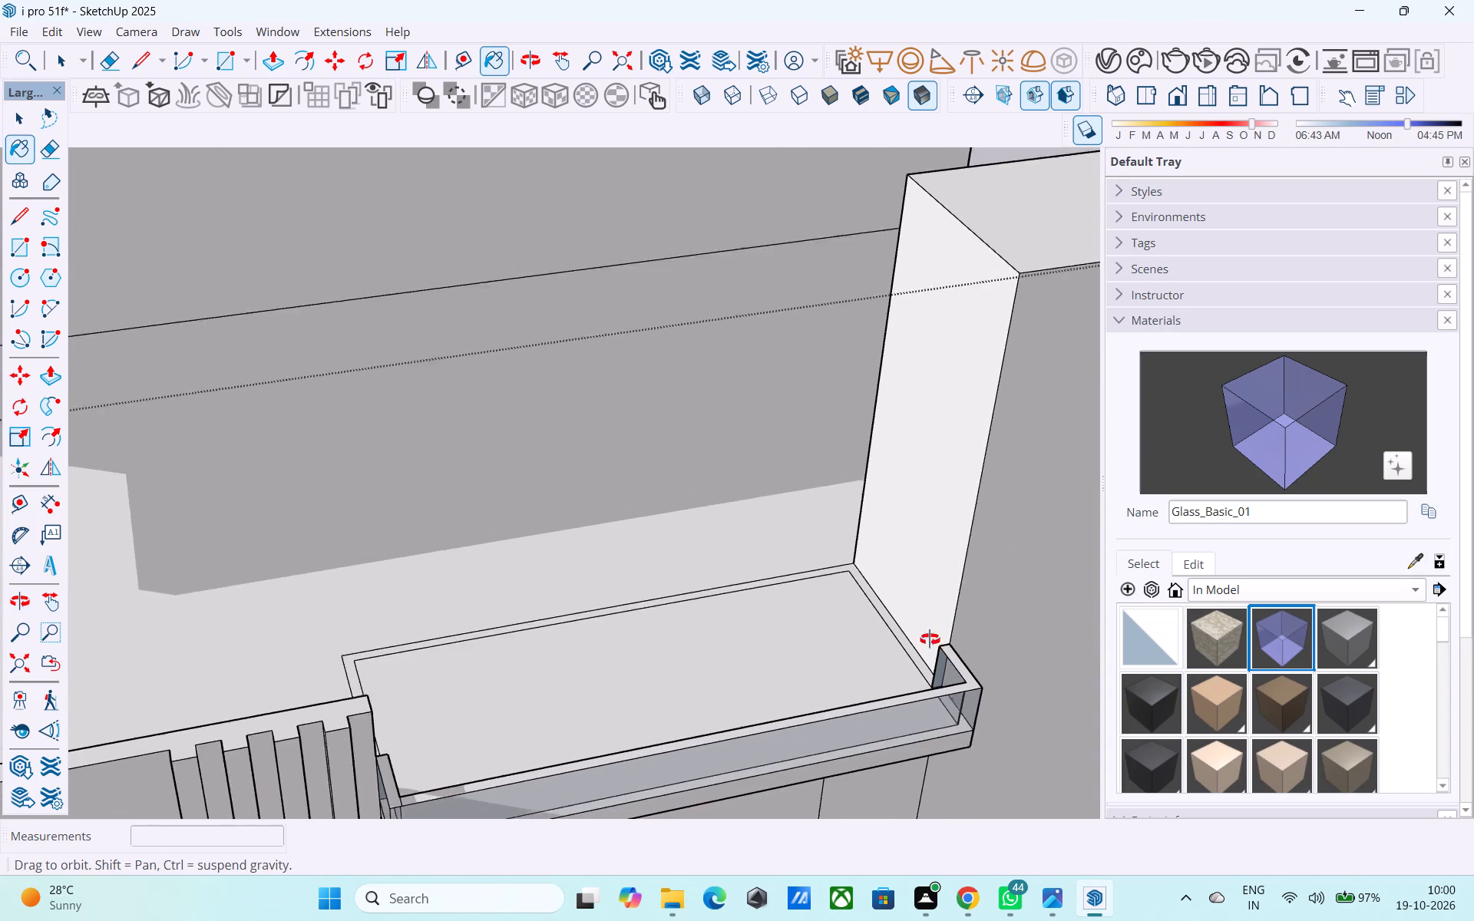
middle_drag(930, 639, 1050, 350)
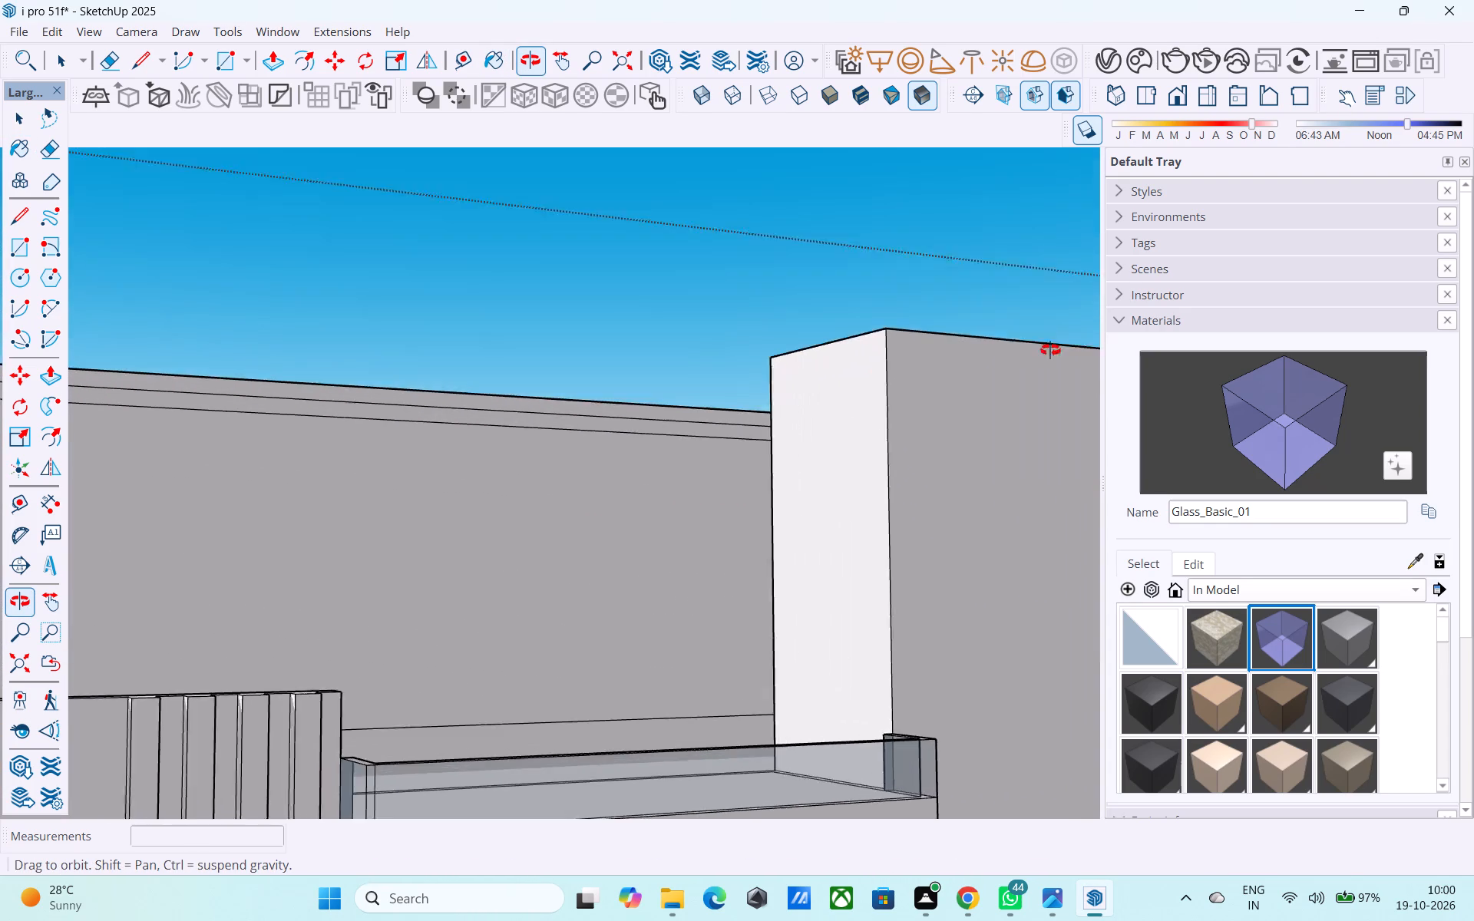
middle_drag(1050, 350, 538, 375)
scroll(537, 373, down, 5)
middle_drag(543, 395, 572, 418)
key(space)
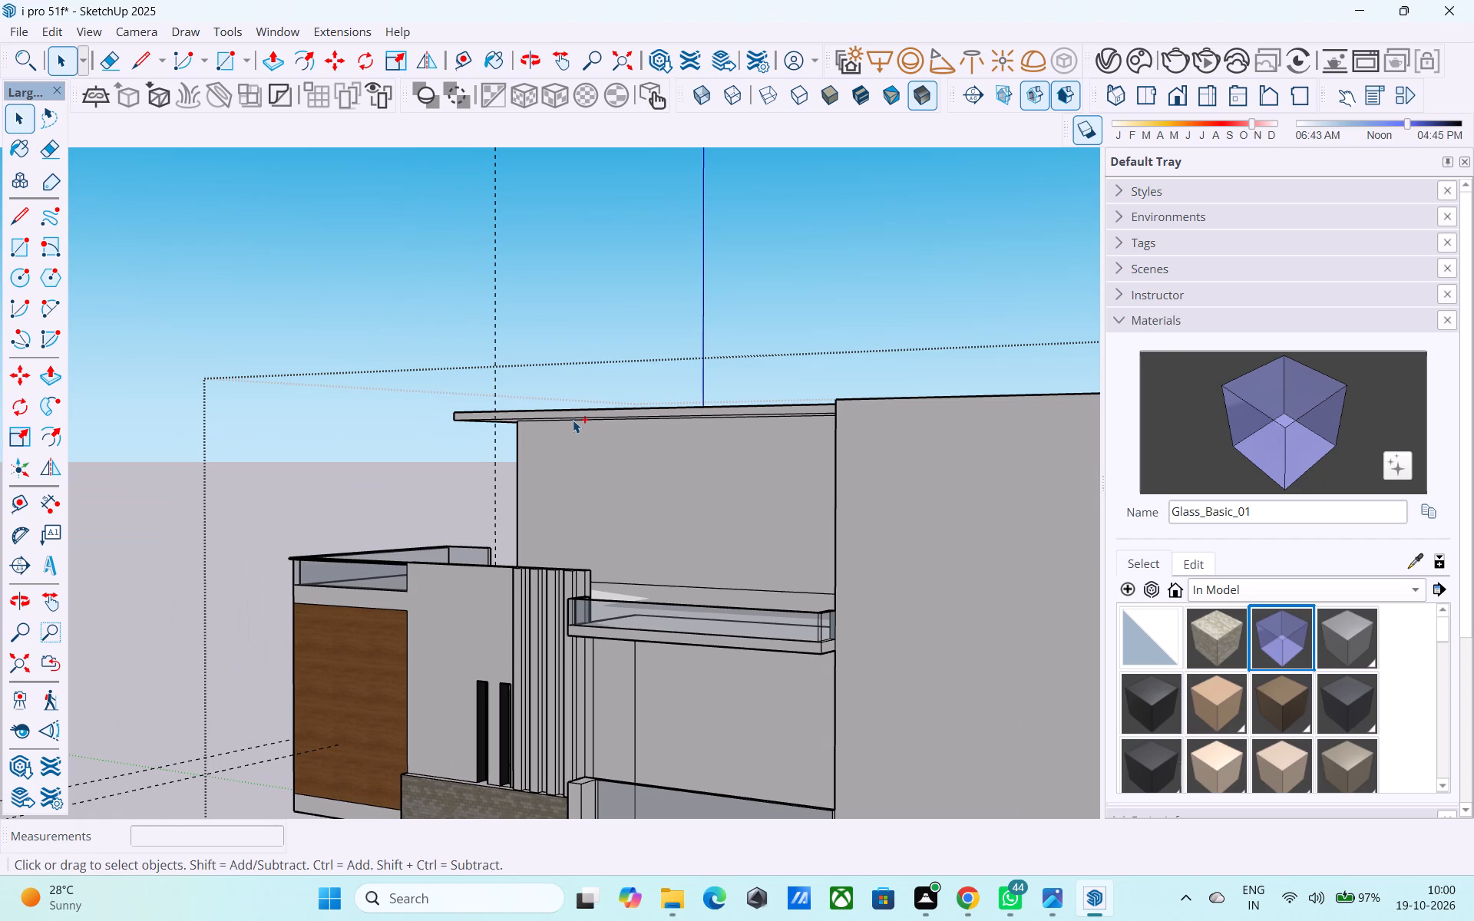
key(ctrl+s)
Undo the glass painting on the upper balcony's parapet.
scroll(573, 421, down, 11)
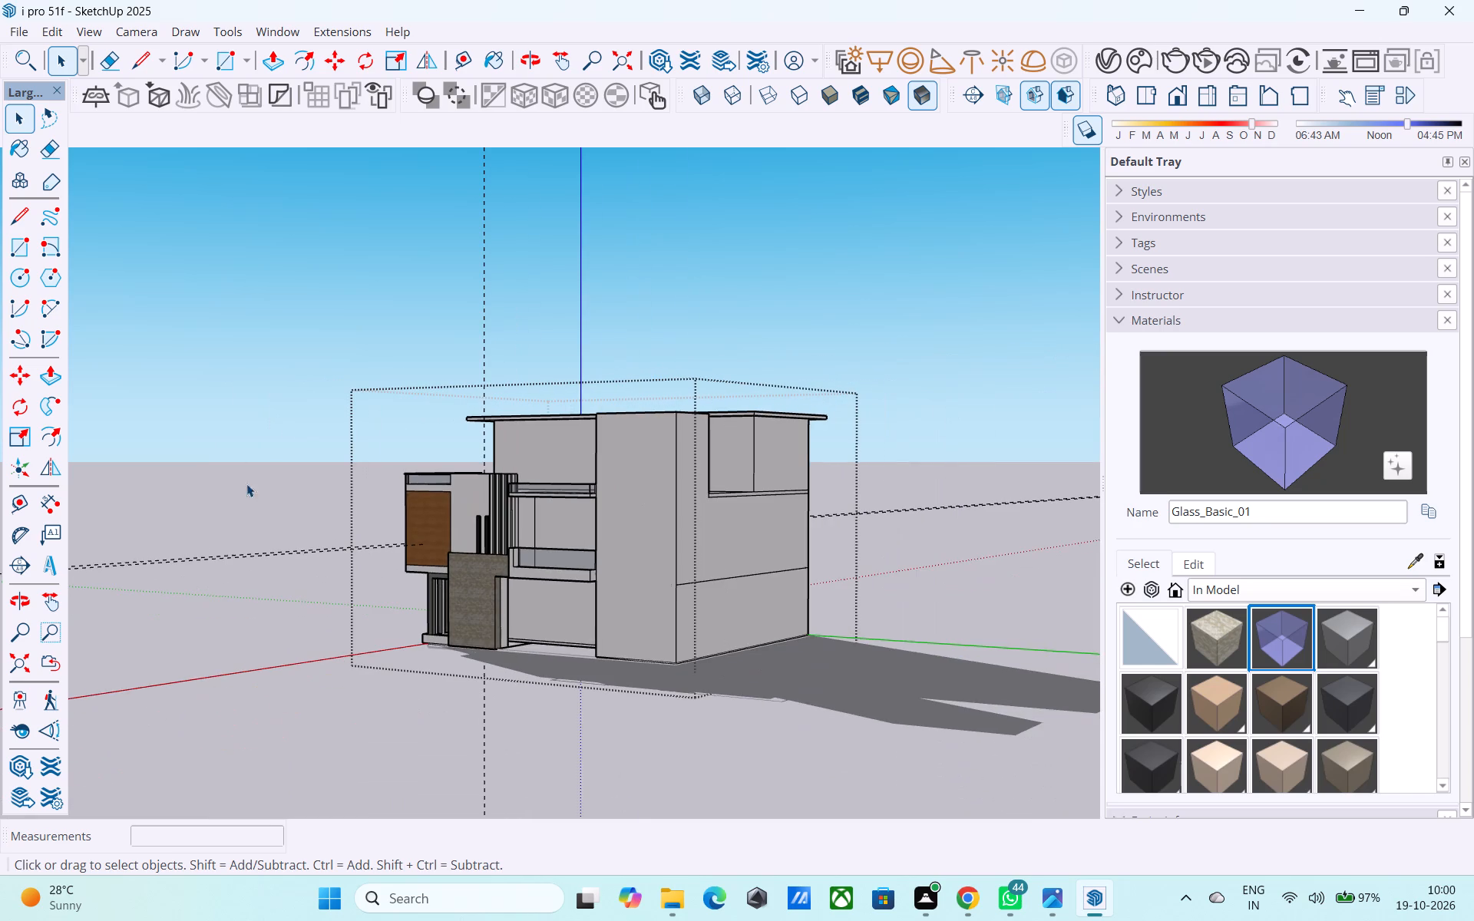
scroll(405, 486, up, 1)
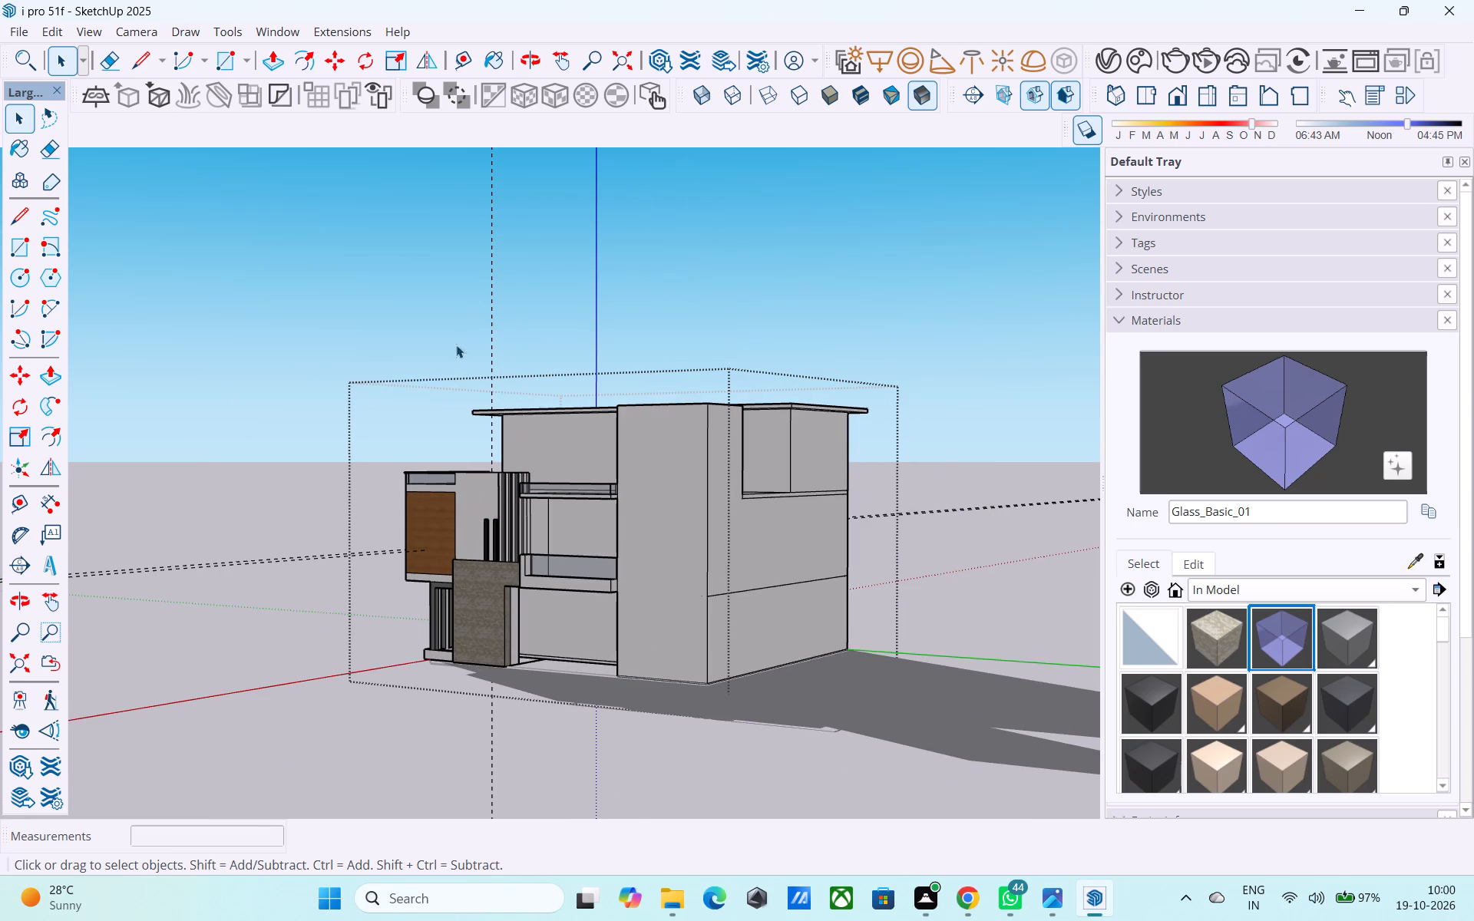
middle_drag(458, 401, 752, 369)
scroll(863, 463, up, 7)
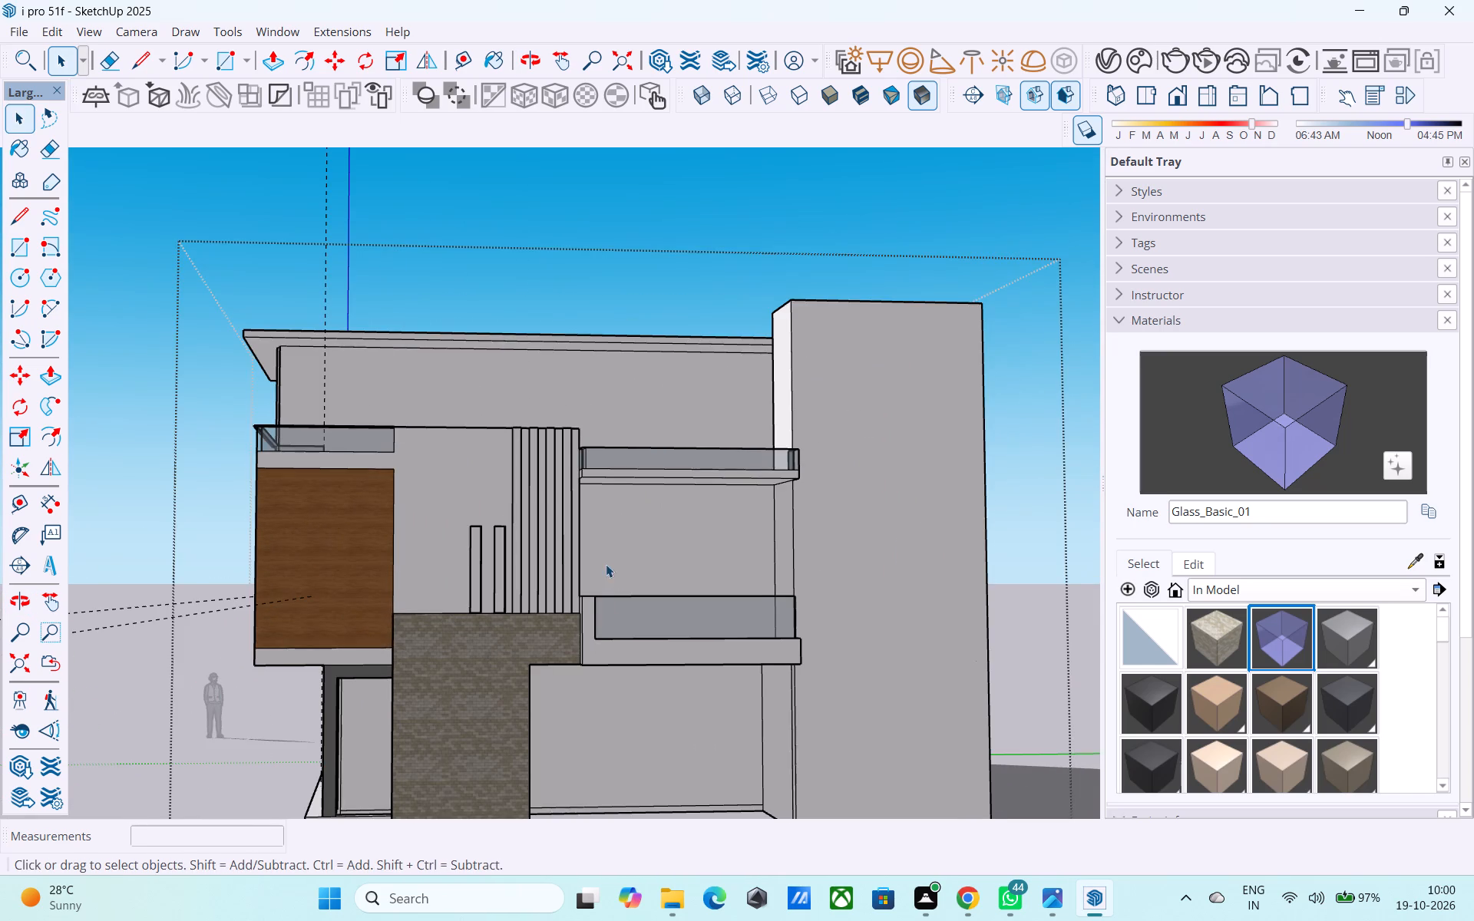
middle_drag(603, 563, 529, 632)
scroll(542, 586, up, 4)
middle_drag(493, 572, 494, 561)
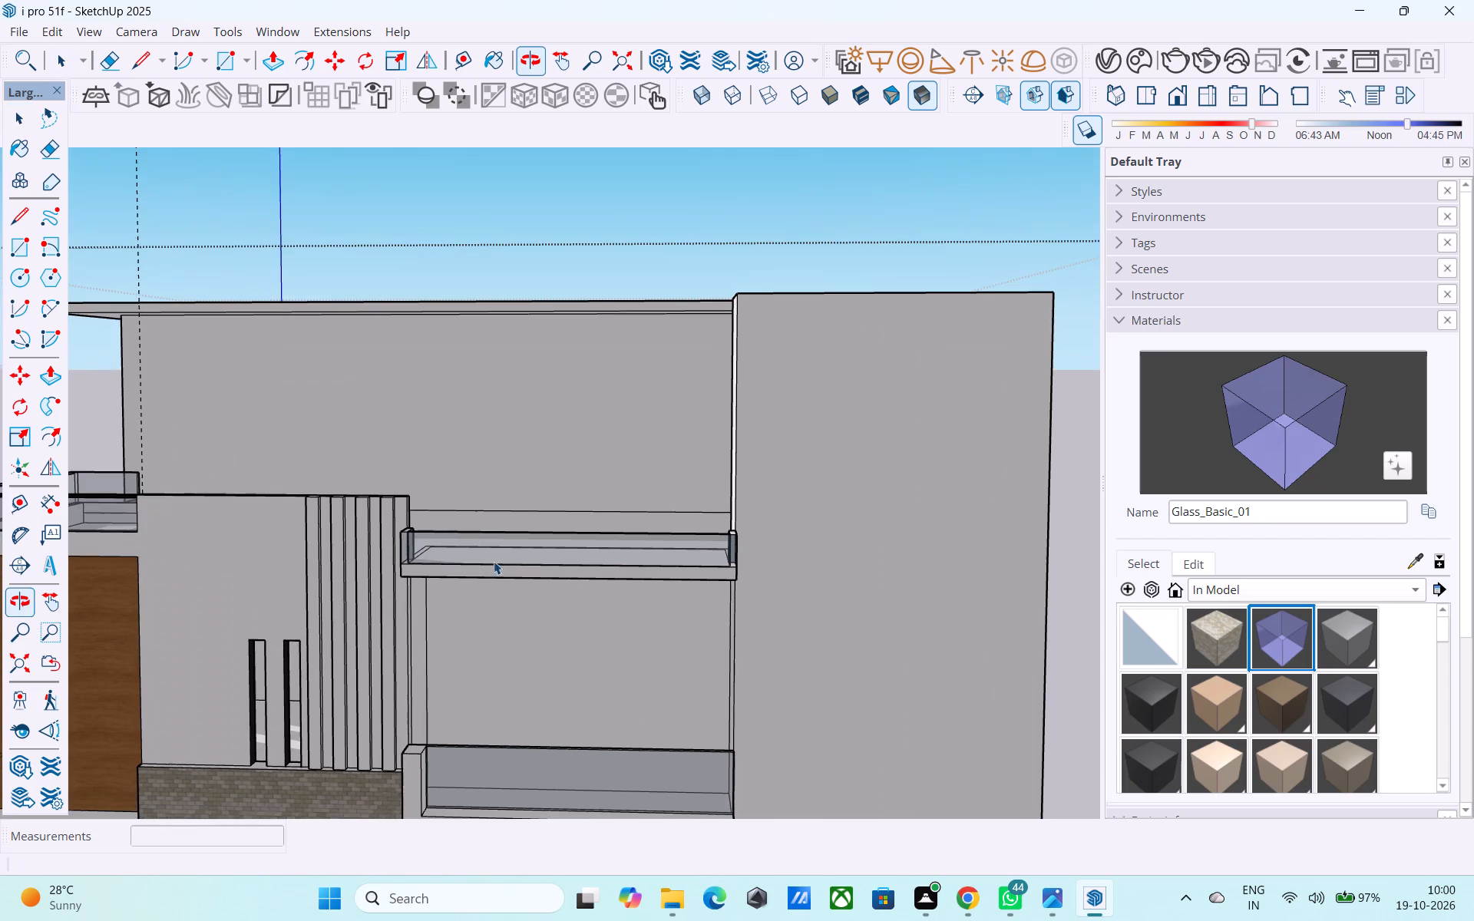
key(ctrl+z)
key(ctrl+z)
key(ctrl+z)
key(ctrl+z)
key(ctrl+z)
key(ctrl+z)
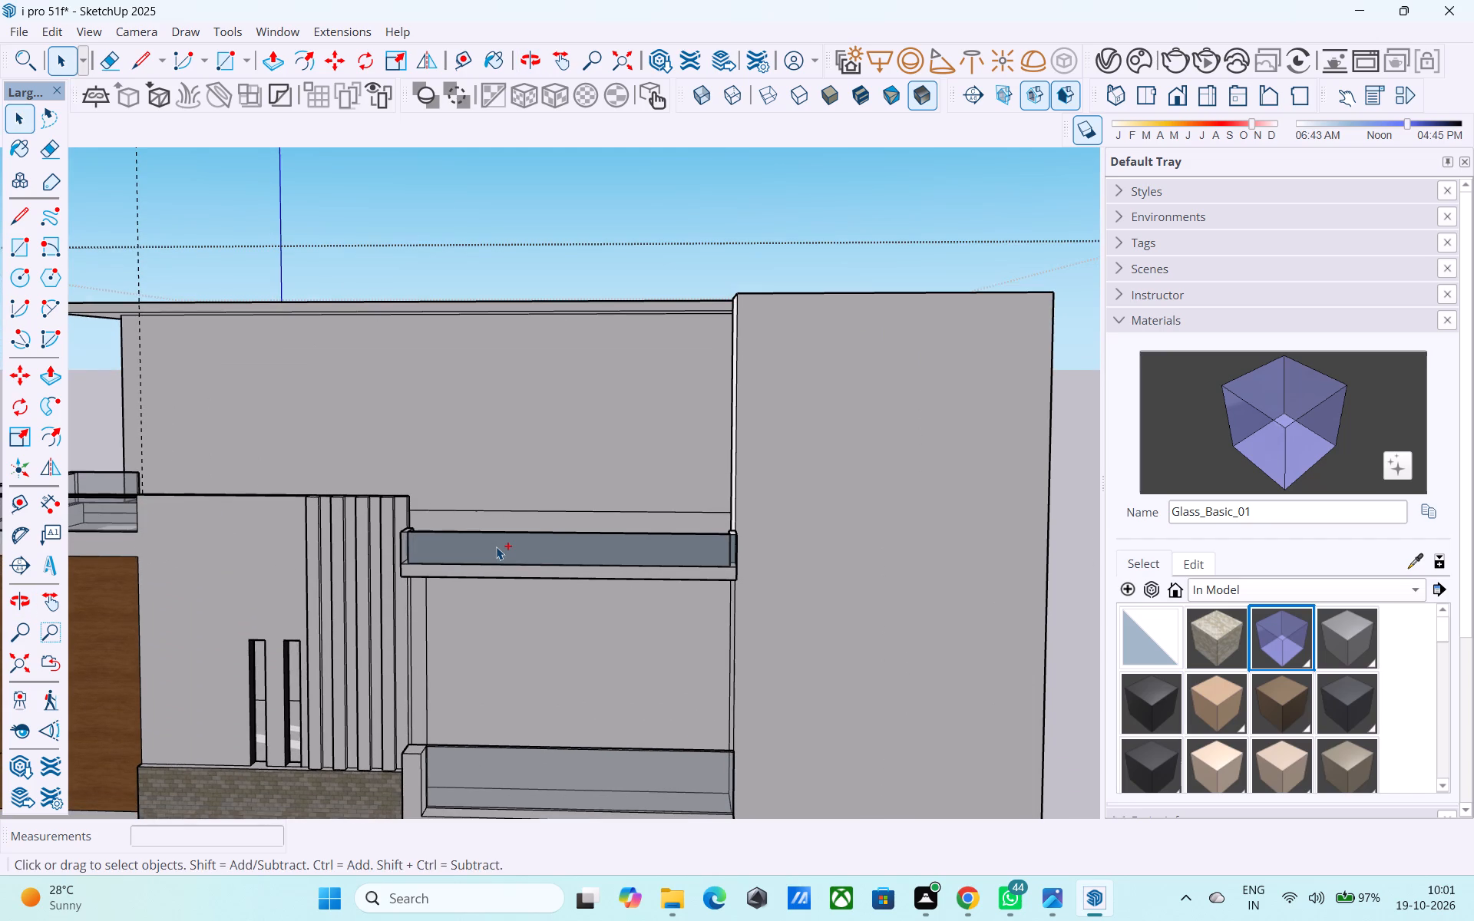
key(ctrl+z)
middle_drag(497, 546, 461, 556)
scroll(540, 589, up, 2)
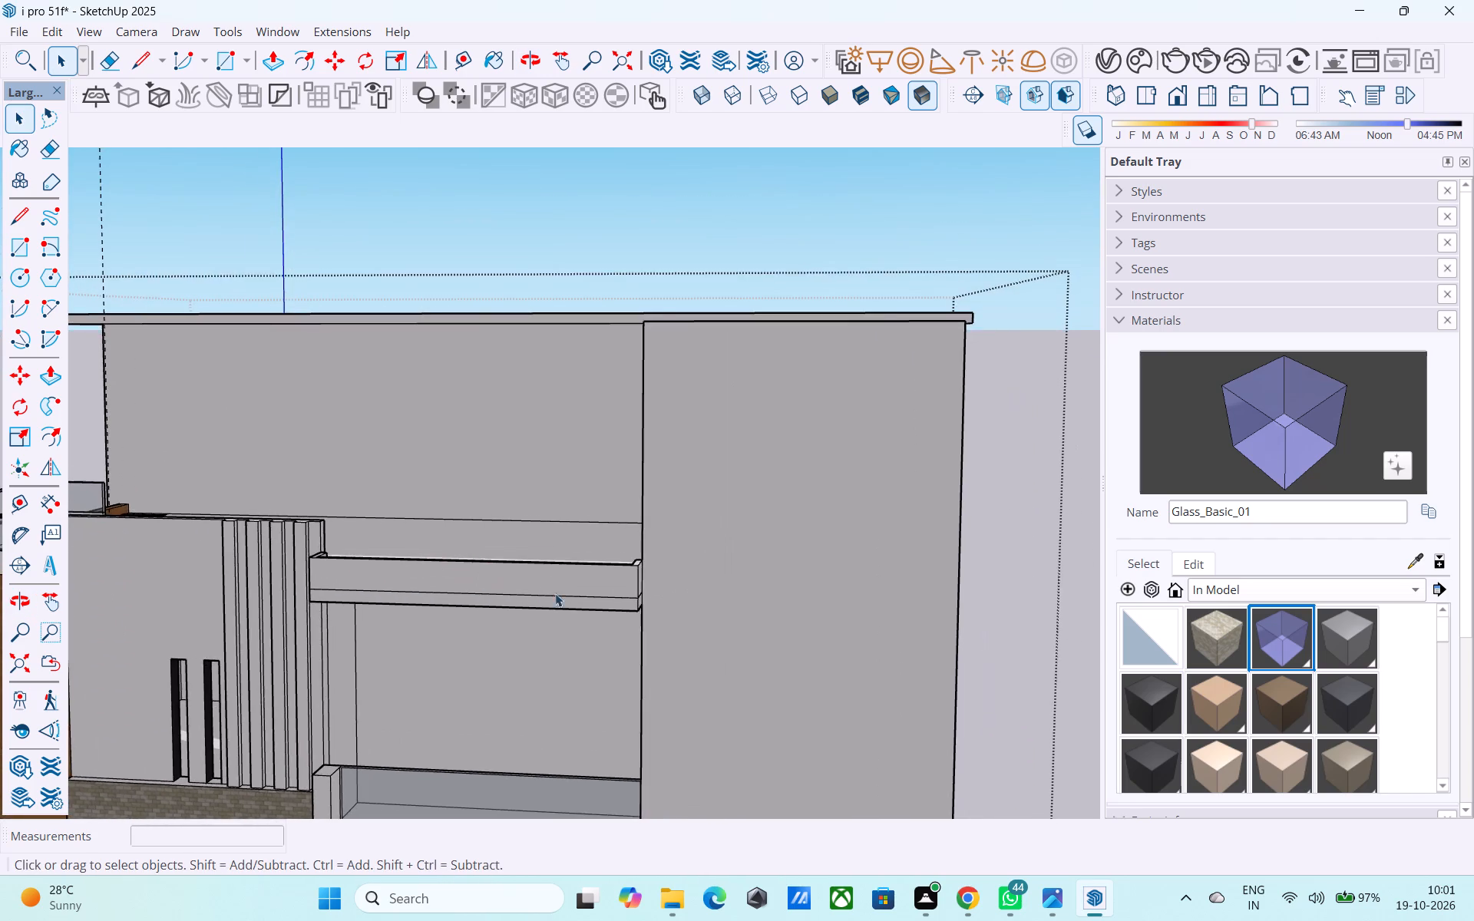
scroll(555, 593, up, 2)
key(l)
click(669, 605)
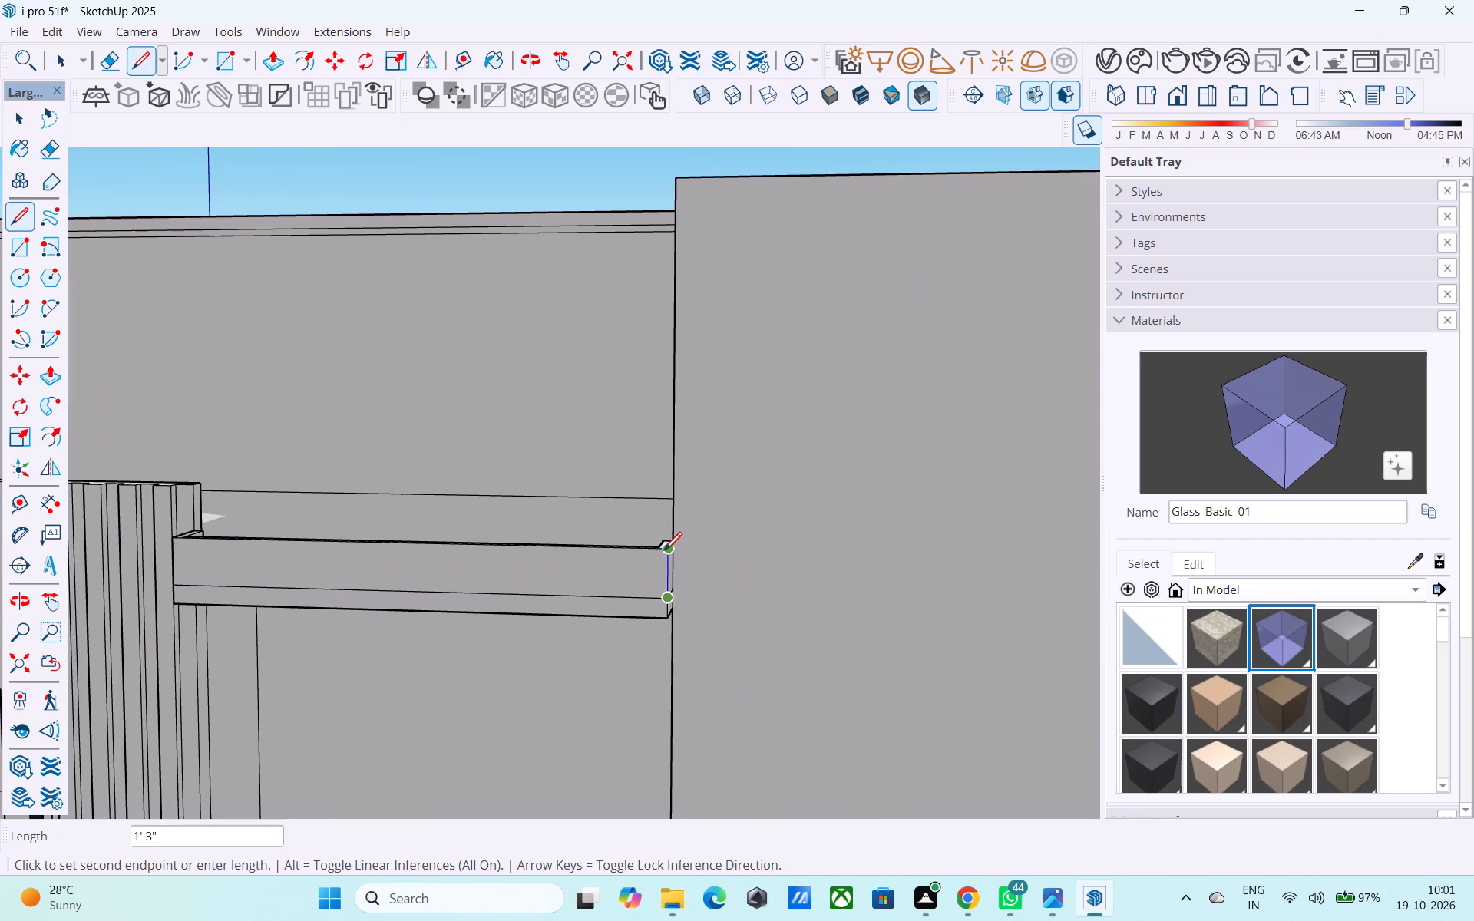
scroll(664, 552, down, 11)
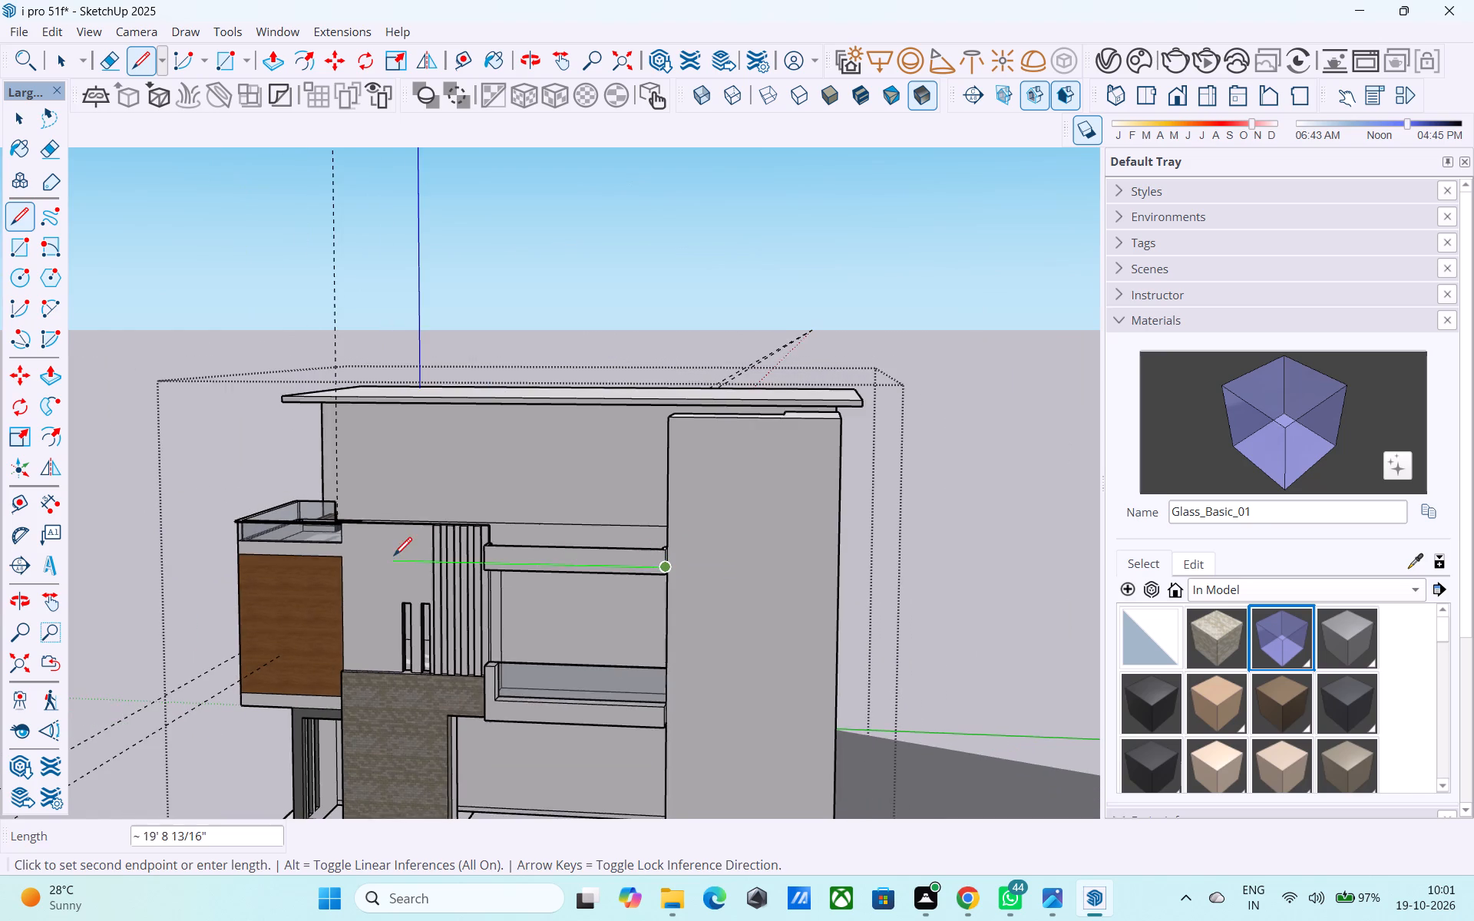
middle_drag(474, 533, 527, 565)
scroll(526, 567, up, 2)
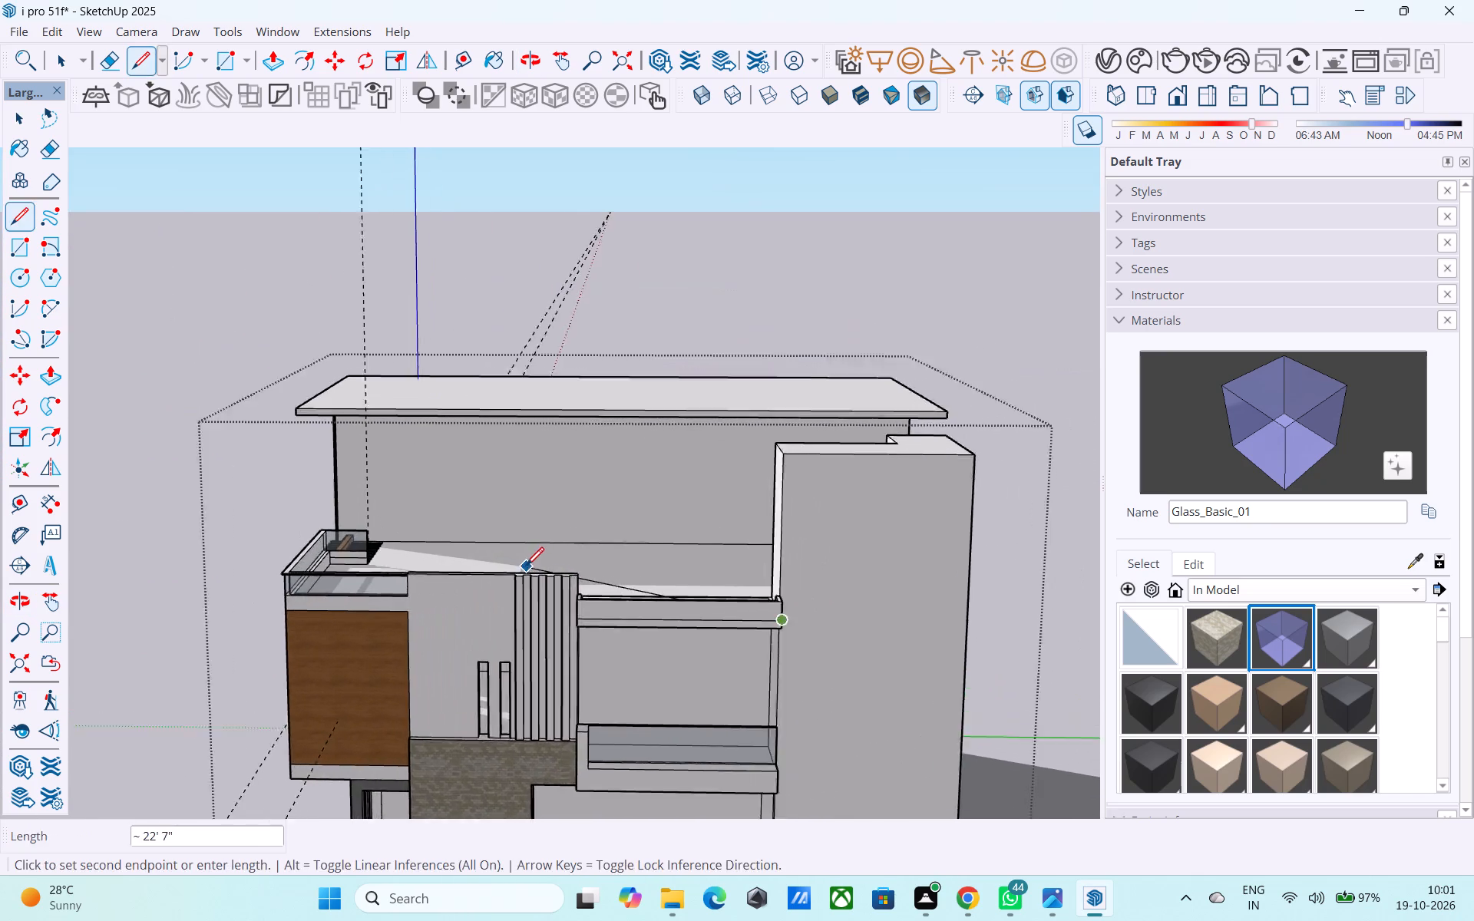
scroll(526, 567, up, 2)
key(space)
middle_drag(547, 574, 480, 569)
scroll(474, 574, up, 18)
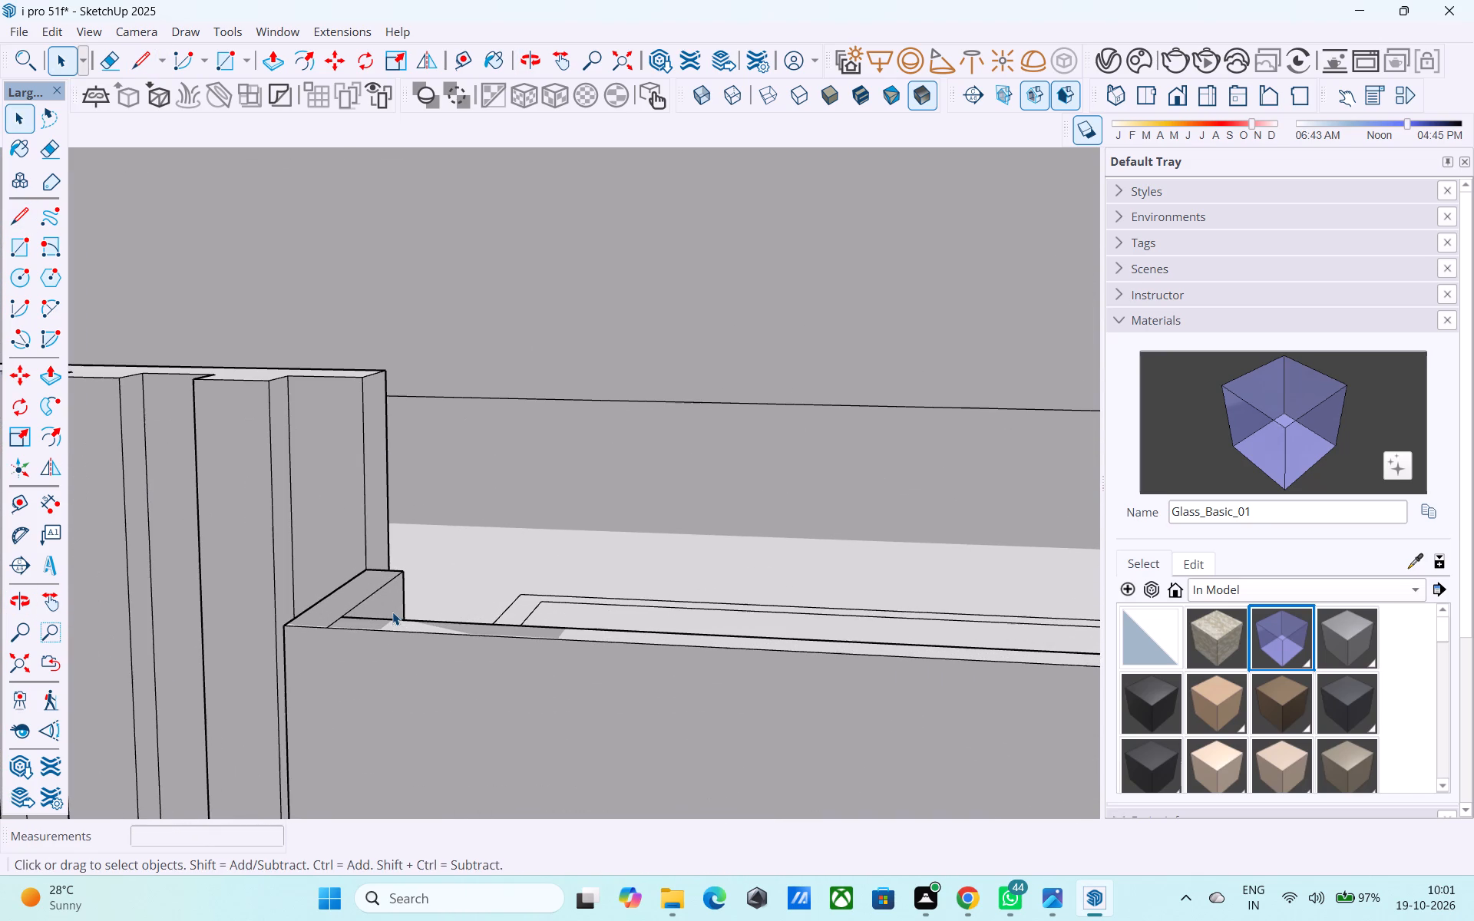
Draw a 1'6" × 1'3" rectangle standing on the upper balcony parapet's end beside the vertical fins.
key(r)
click(368, 564)
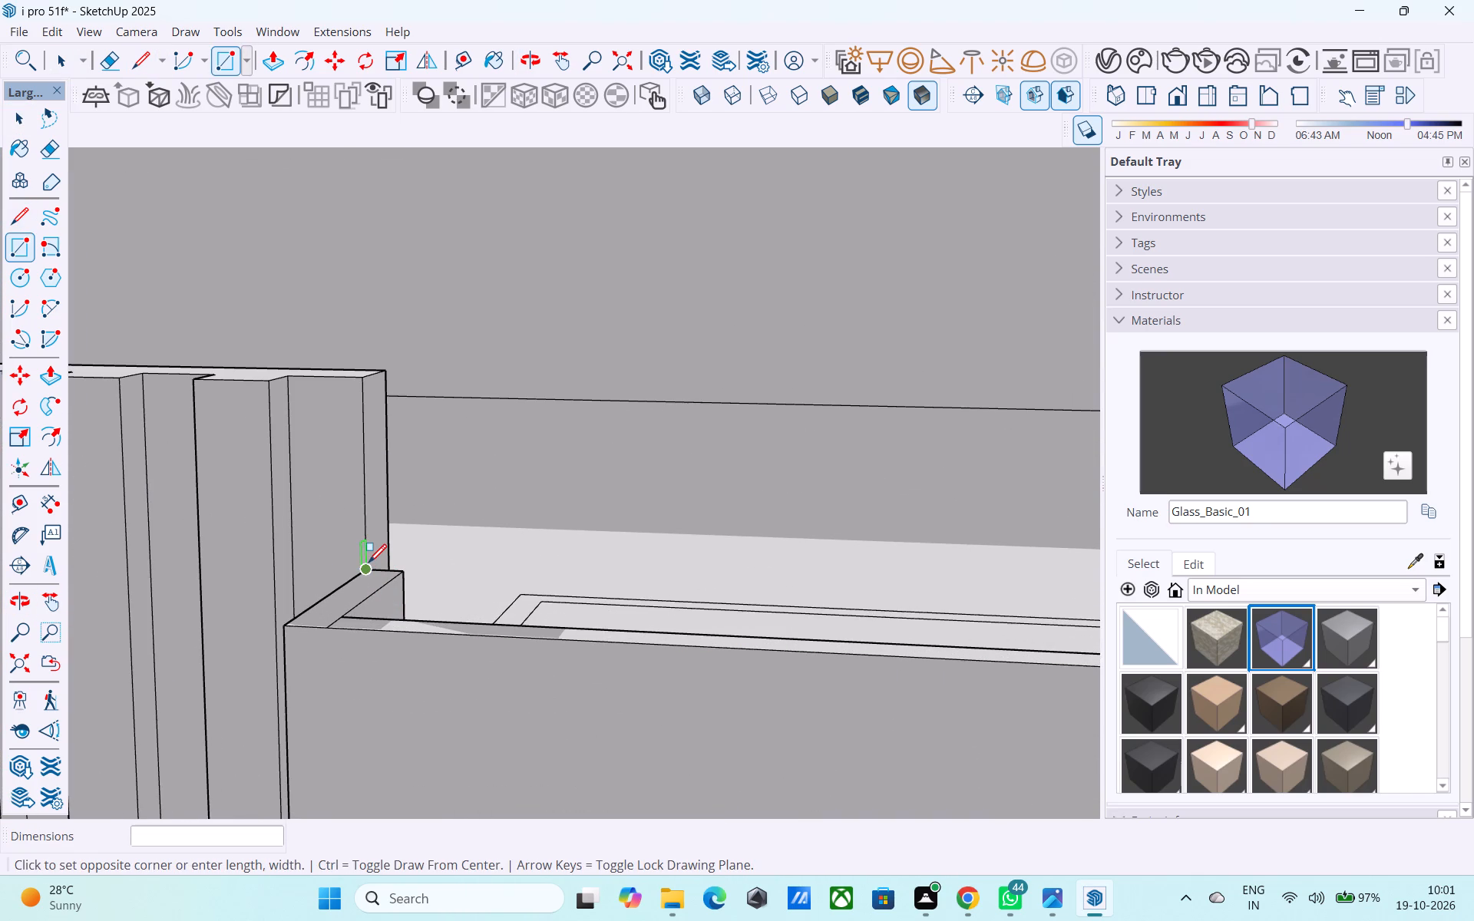
key(r)
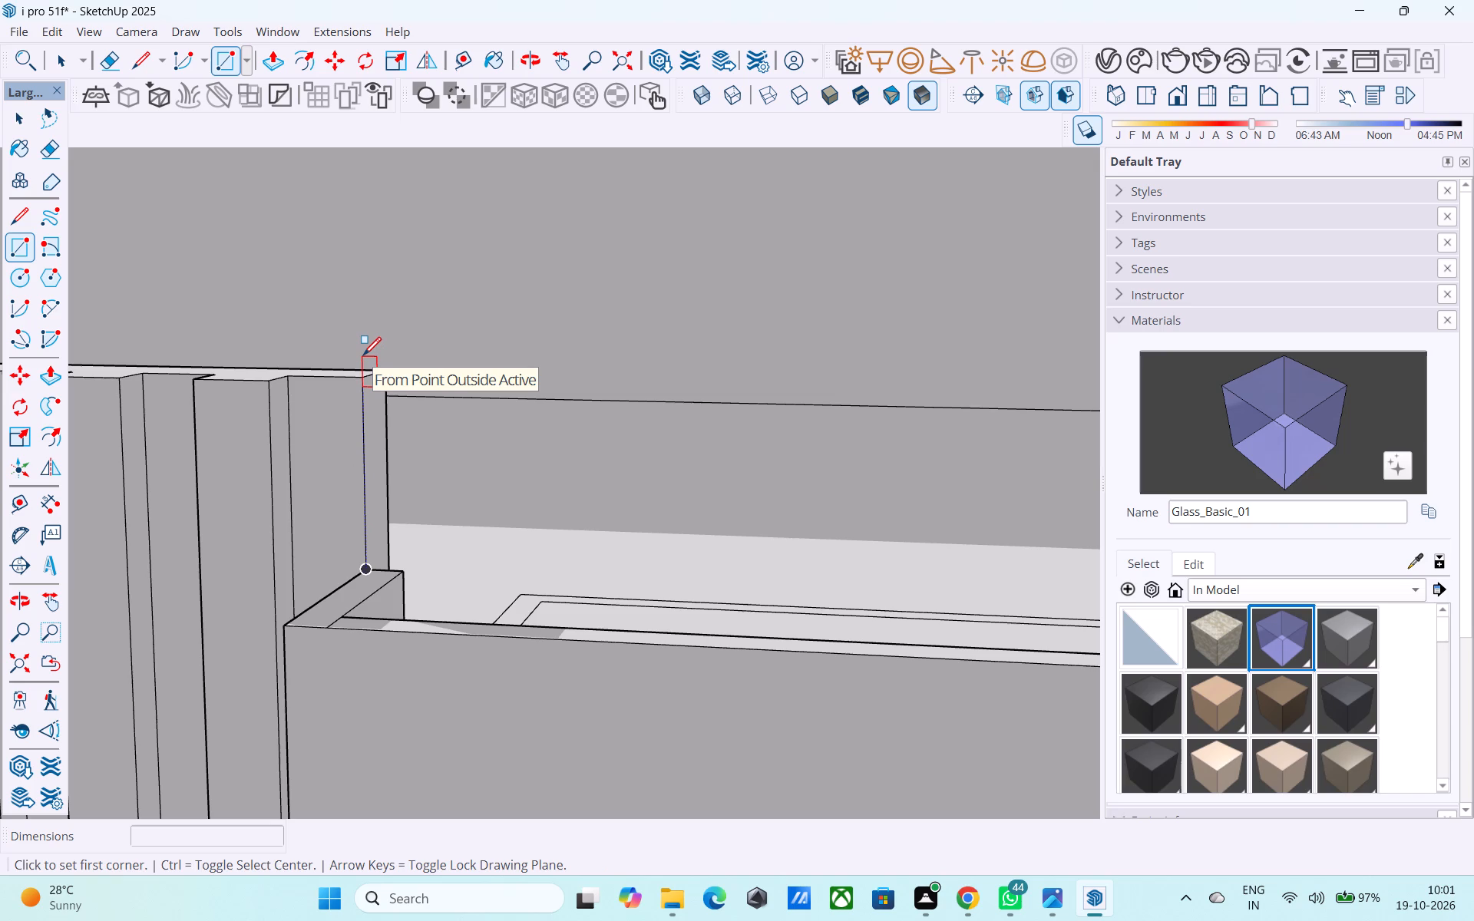
click(360, 385)
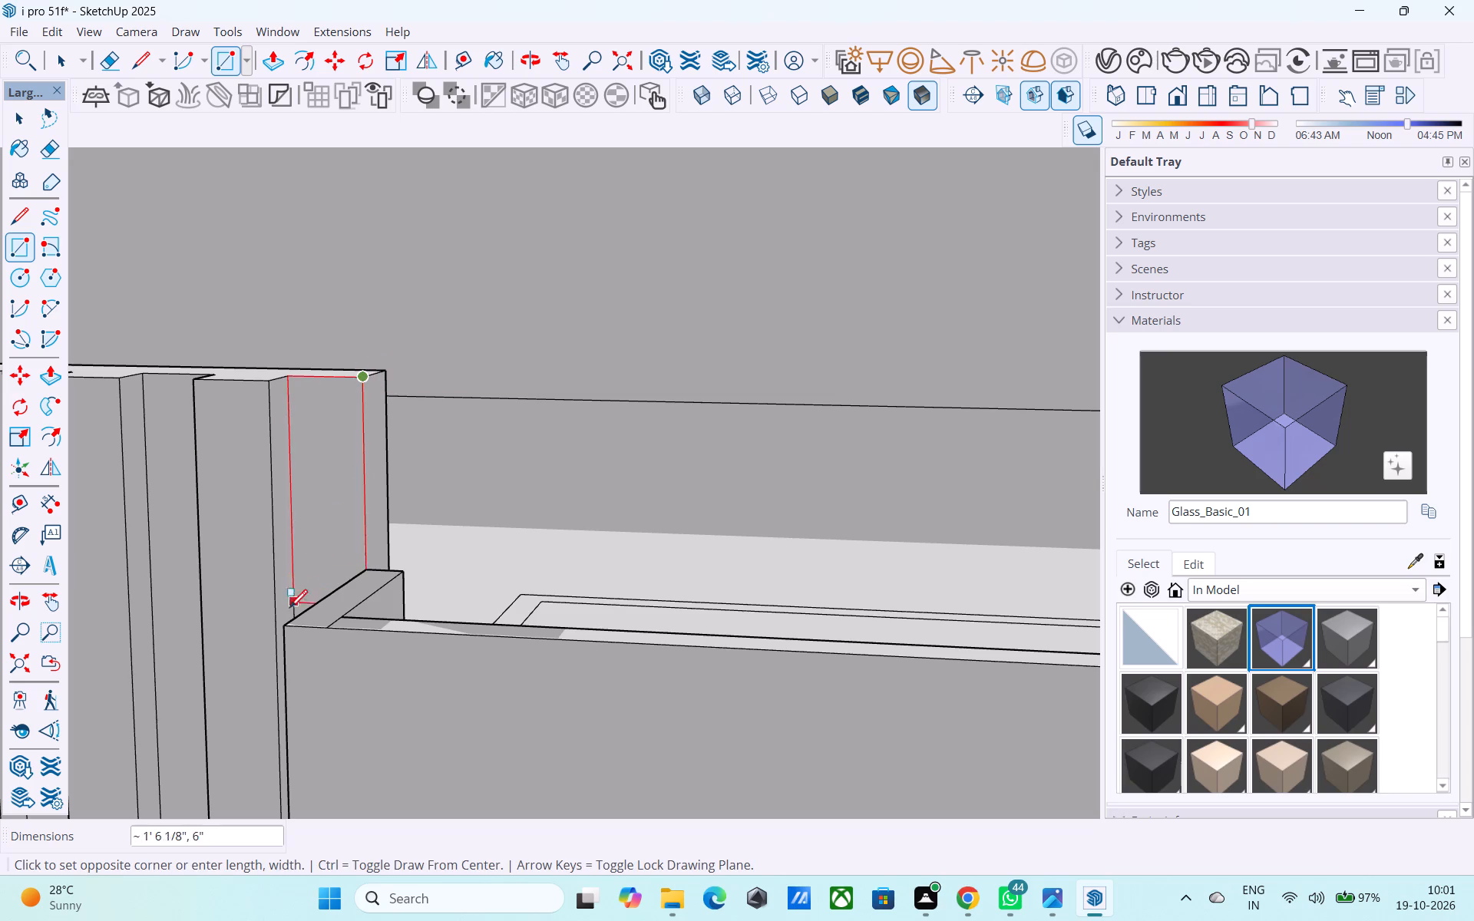
click(285, 622)
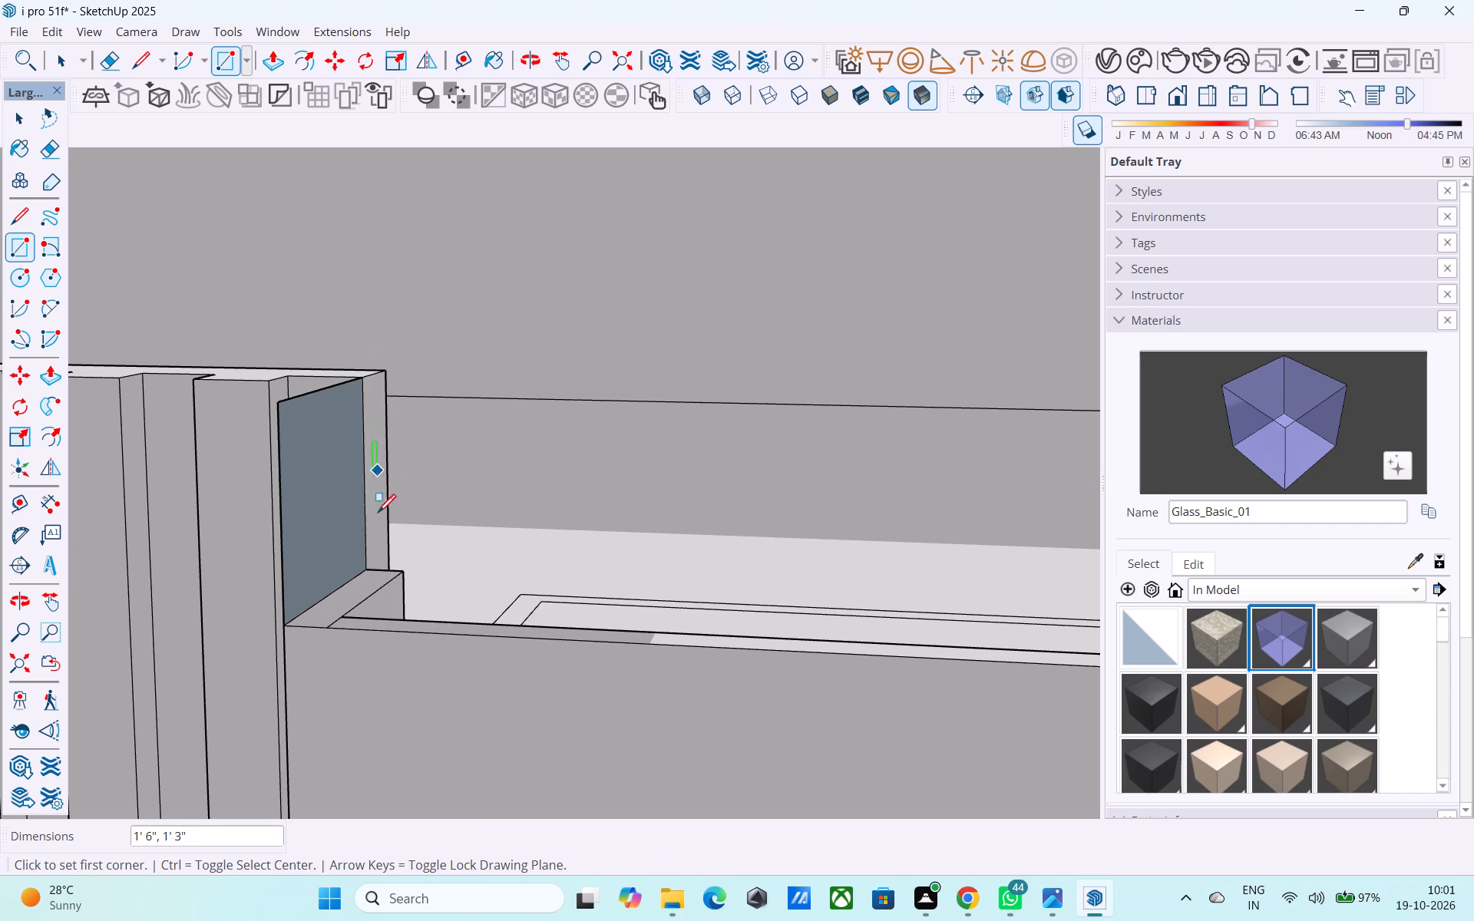
click(329, 623)
middle_drag(402, 380, 307, 407)
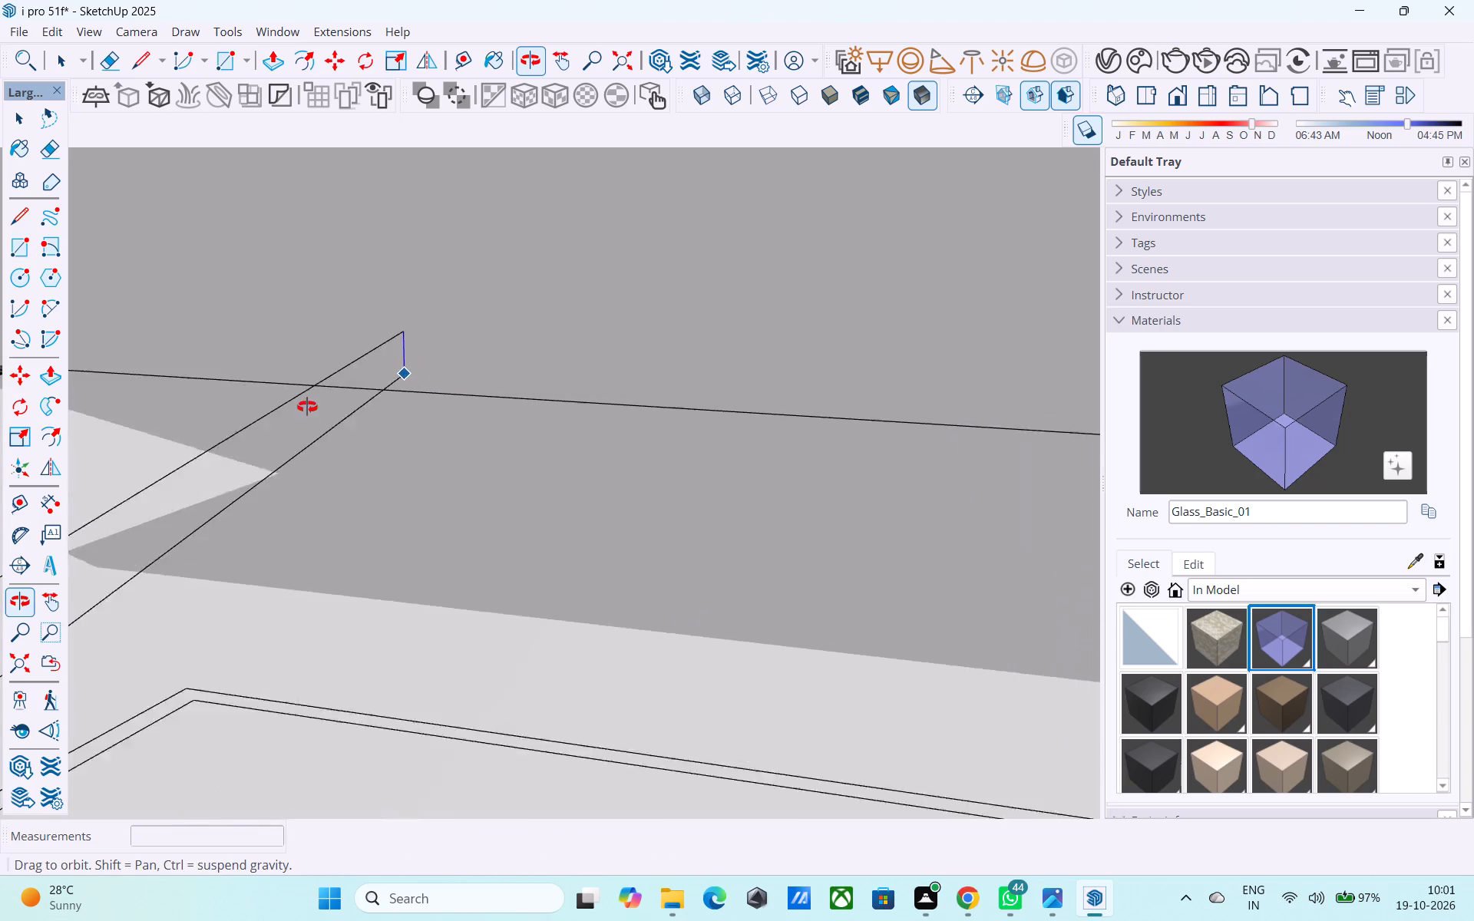
middle_drag(307, 407, 386, 463)
scroll(398, 436, down, 11)
scroll(387, 599, up, 6)
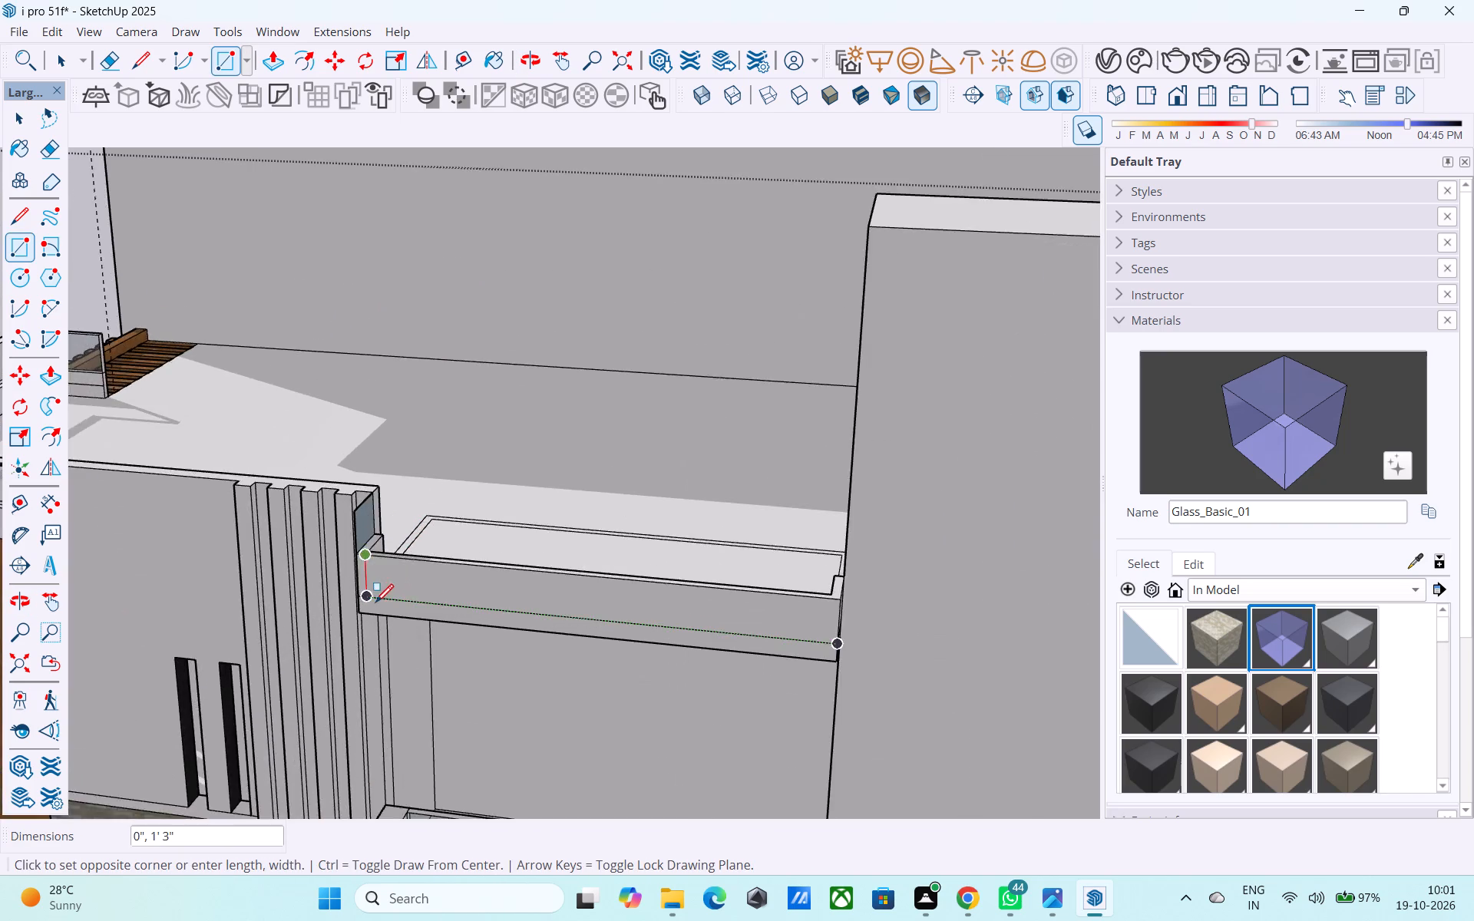
scroll(375, 604, up, 8)
key(space)
Thicken the end panel beside the fins by 3" with a parallel 1'6" × 1'3" inner face and a closing top edge.
middle_drag(362, 555, 346, 550)
key(l)
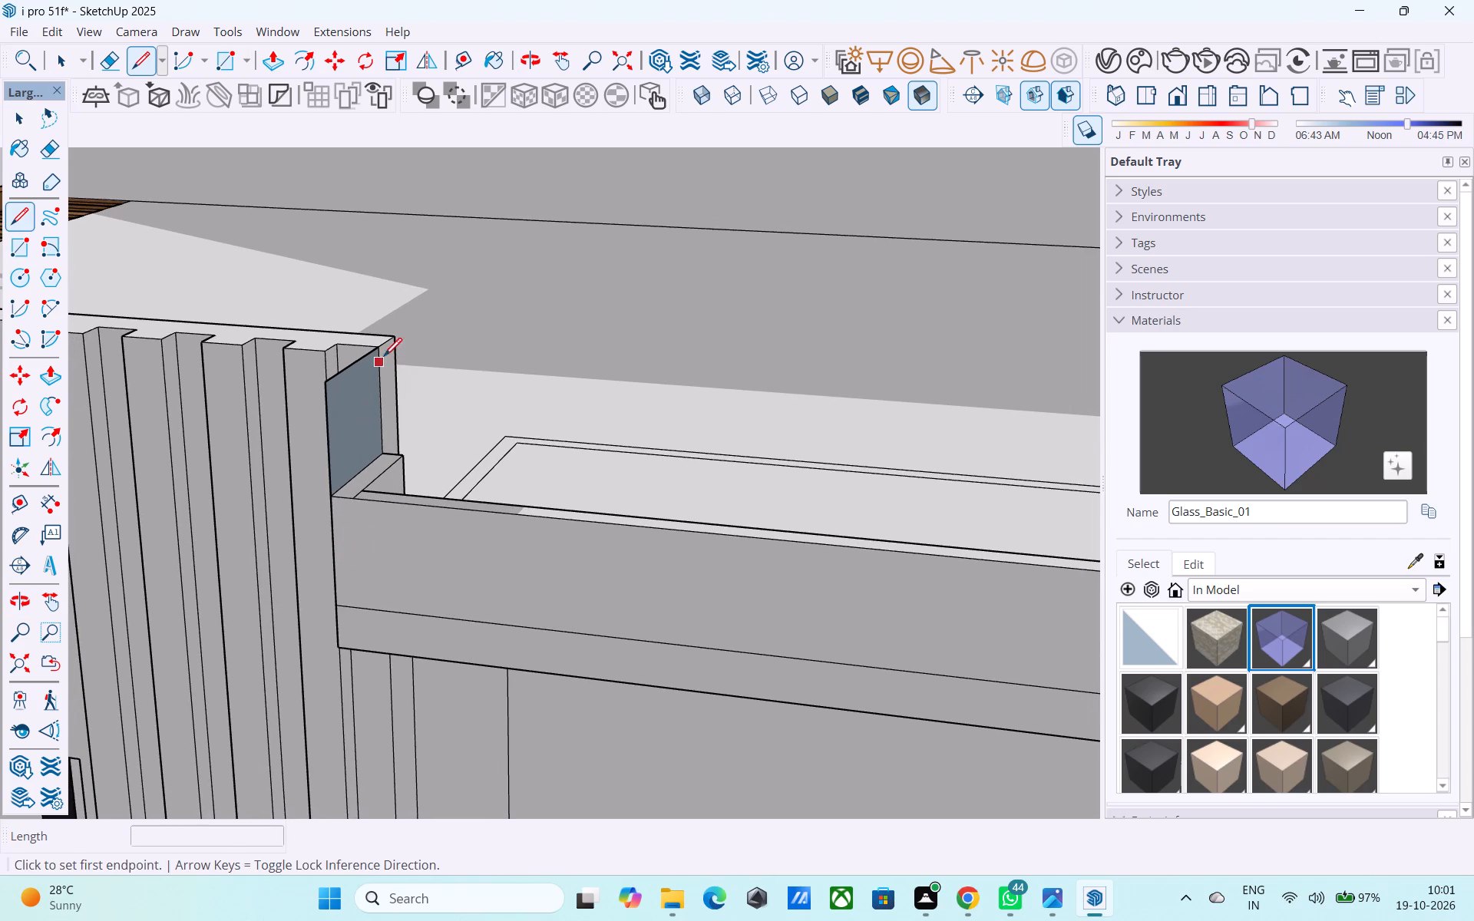
click(376, 346)
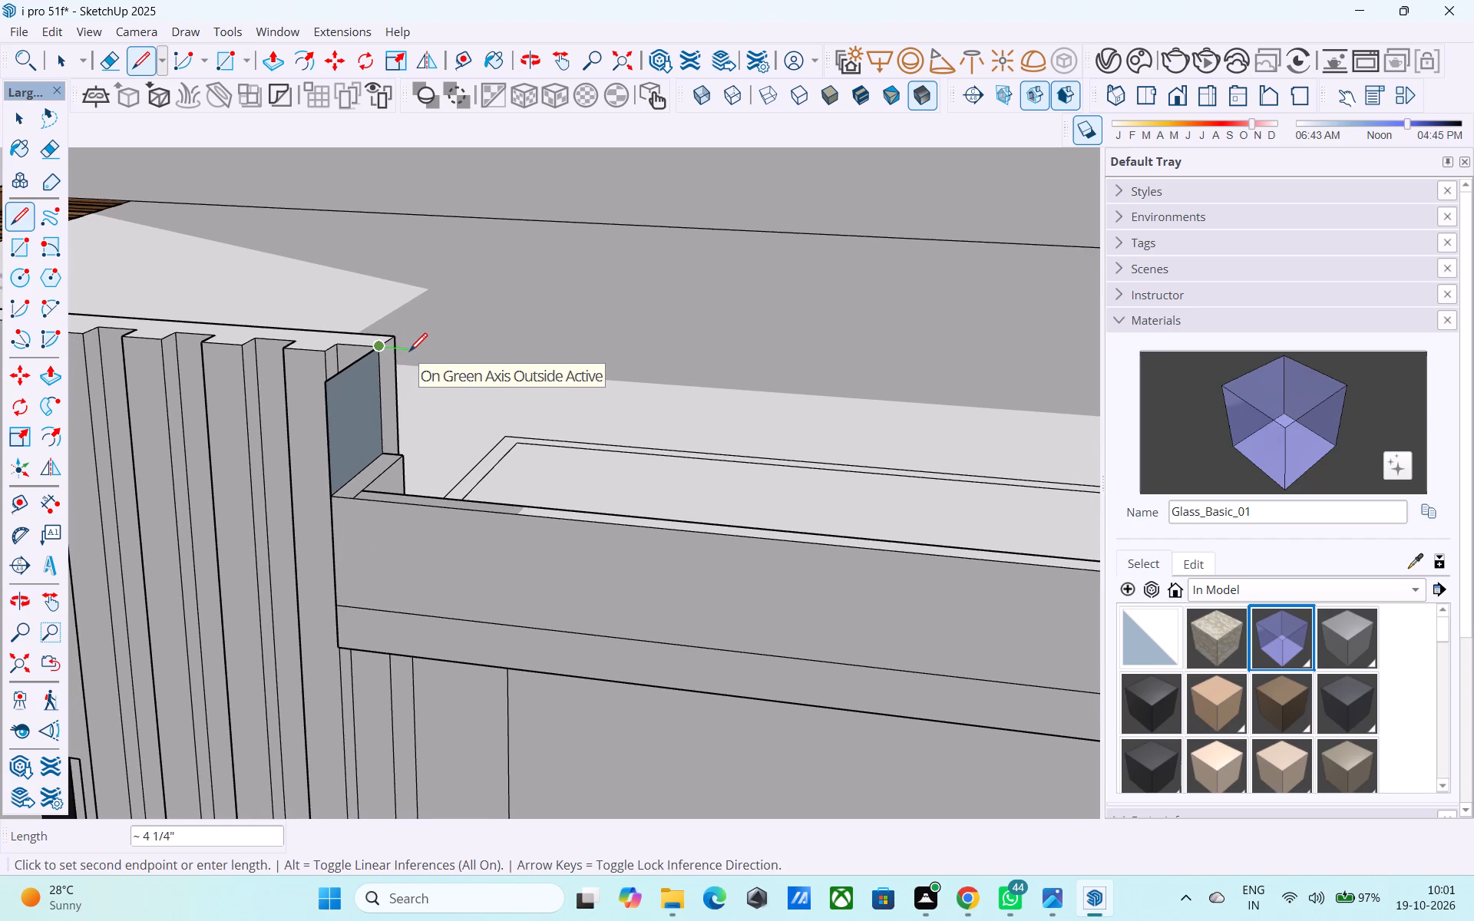
text(3")
key(Return)
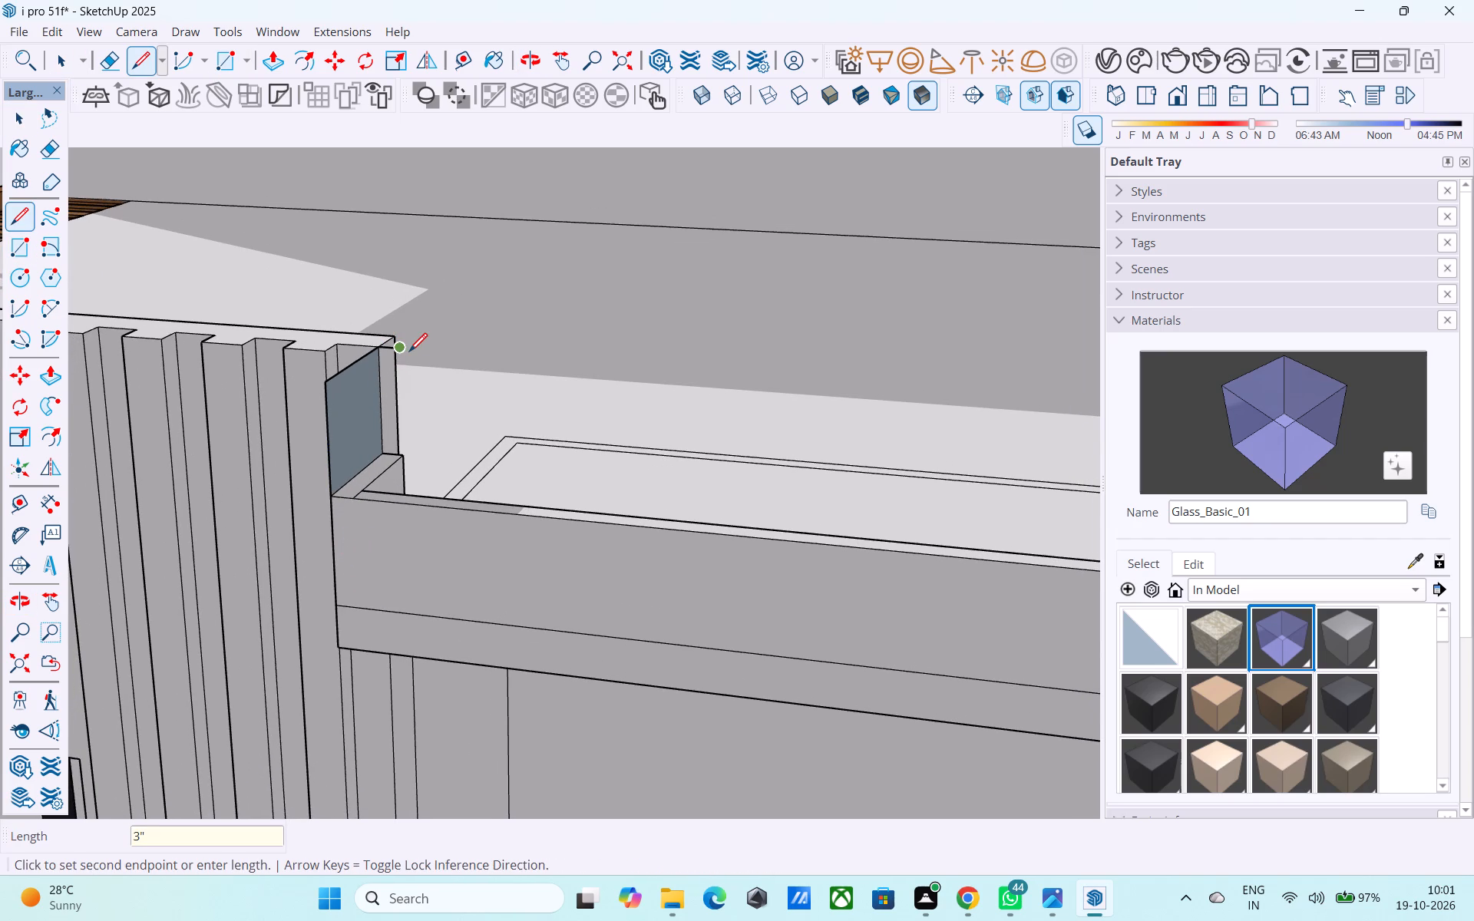
key(r)
click(409, 352)
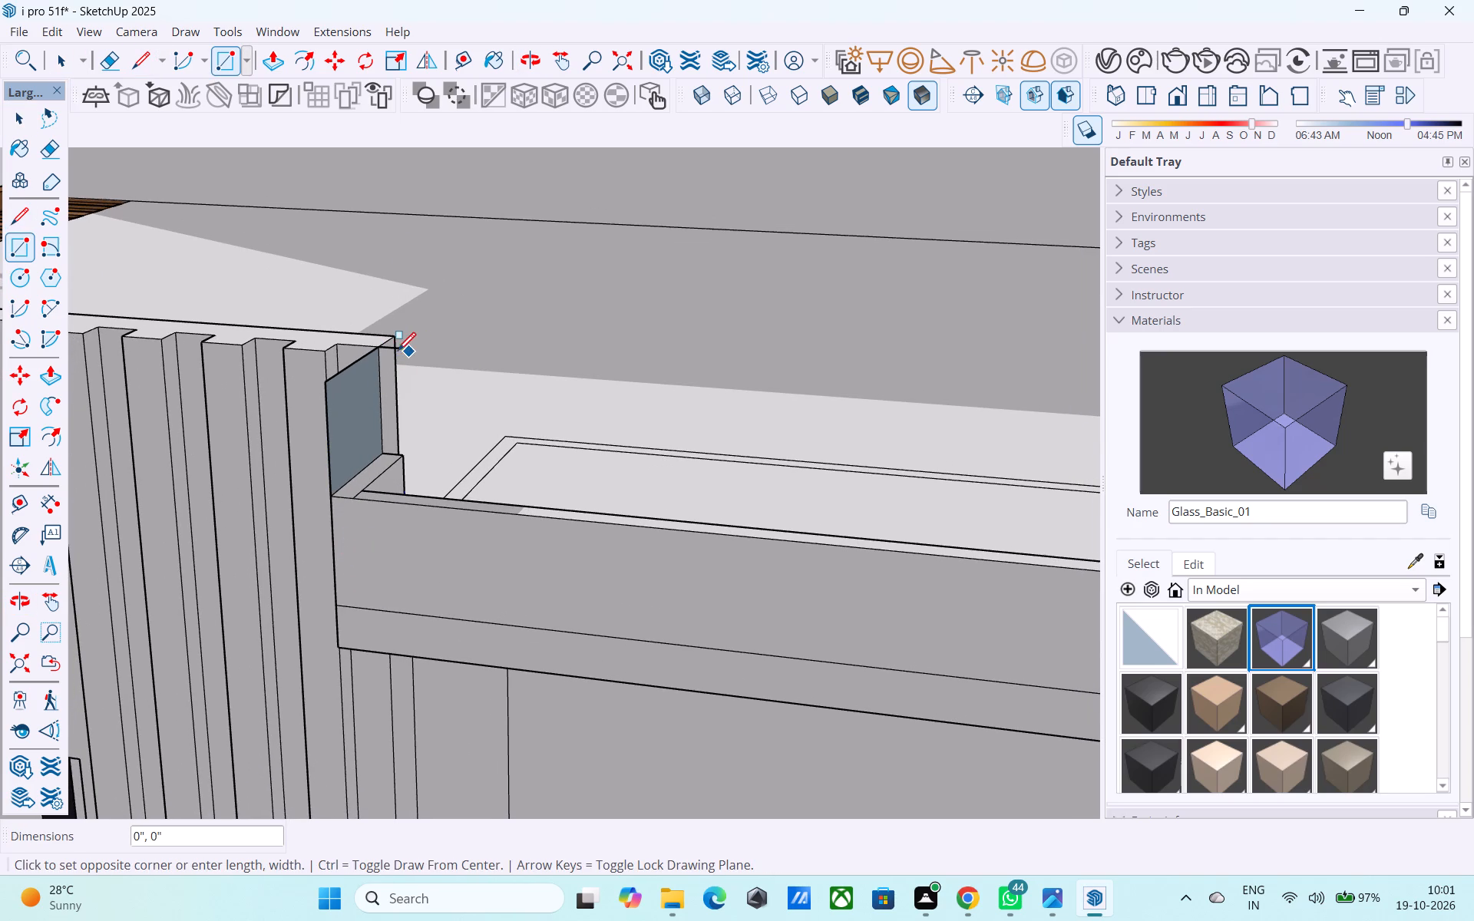
key(r)
click(396, 352)
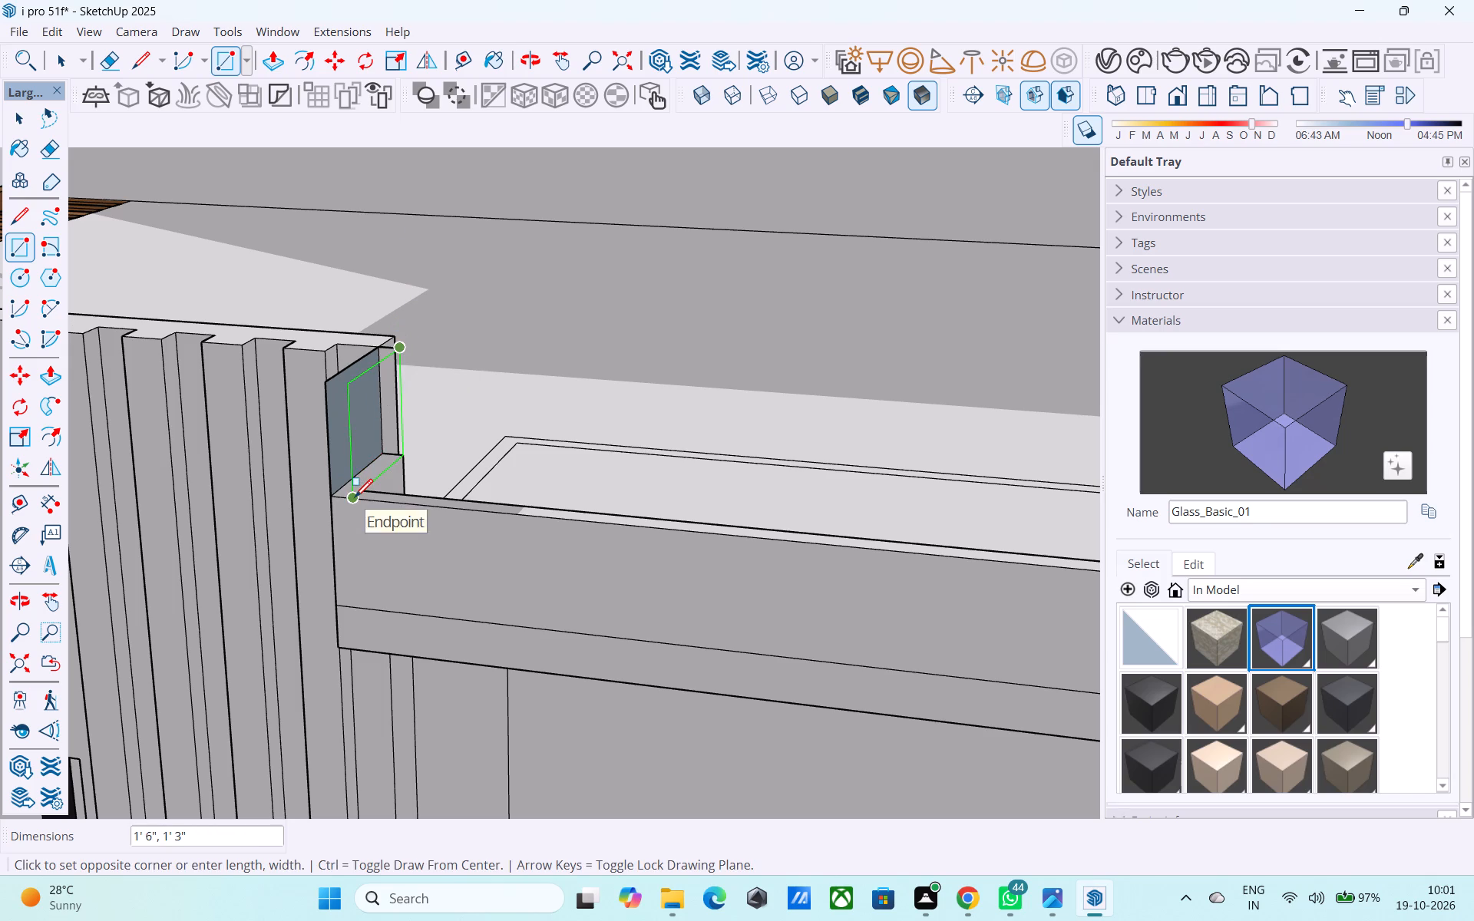
click(355, 499)
key(l)
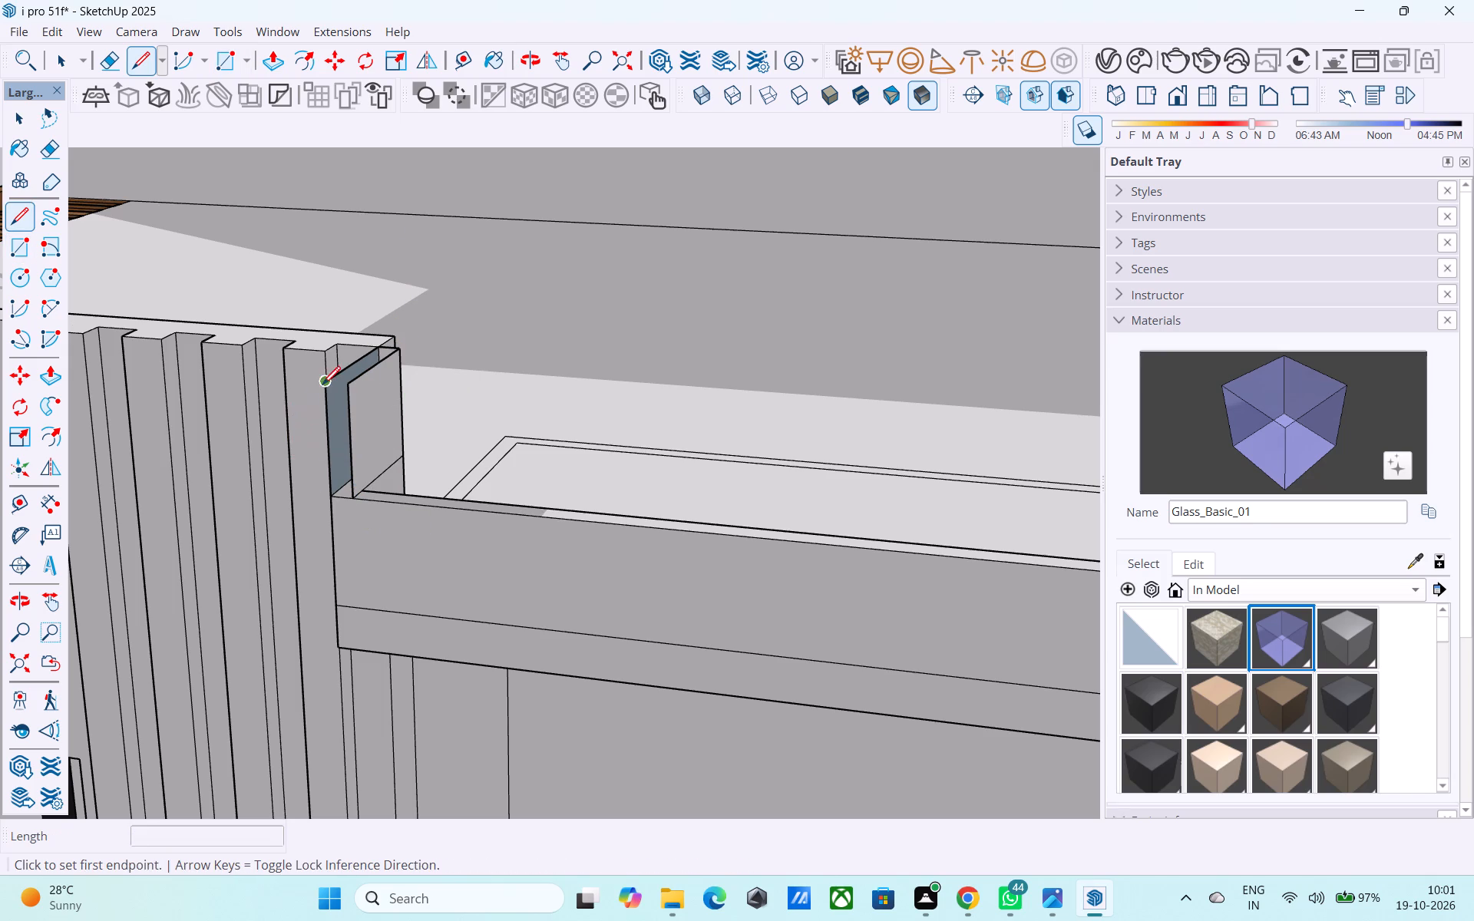
click(324, 381)
click(349, 387)
key(space)
Erase the seam edge at the bottom of the inner face of the end panel beside the fins.
scroll(383, 428, down, 5)
middle_drag(537, 475, 478, 476)
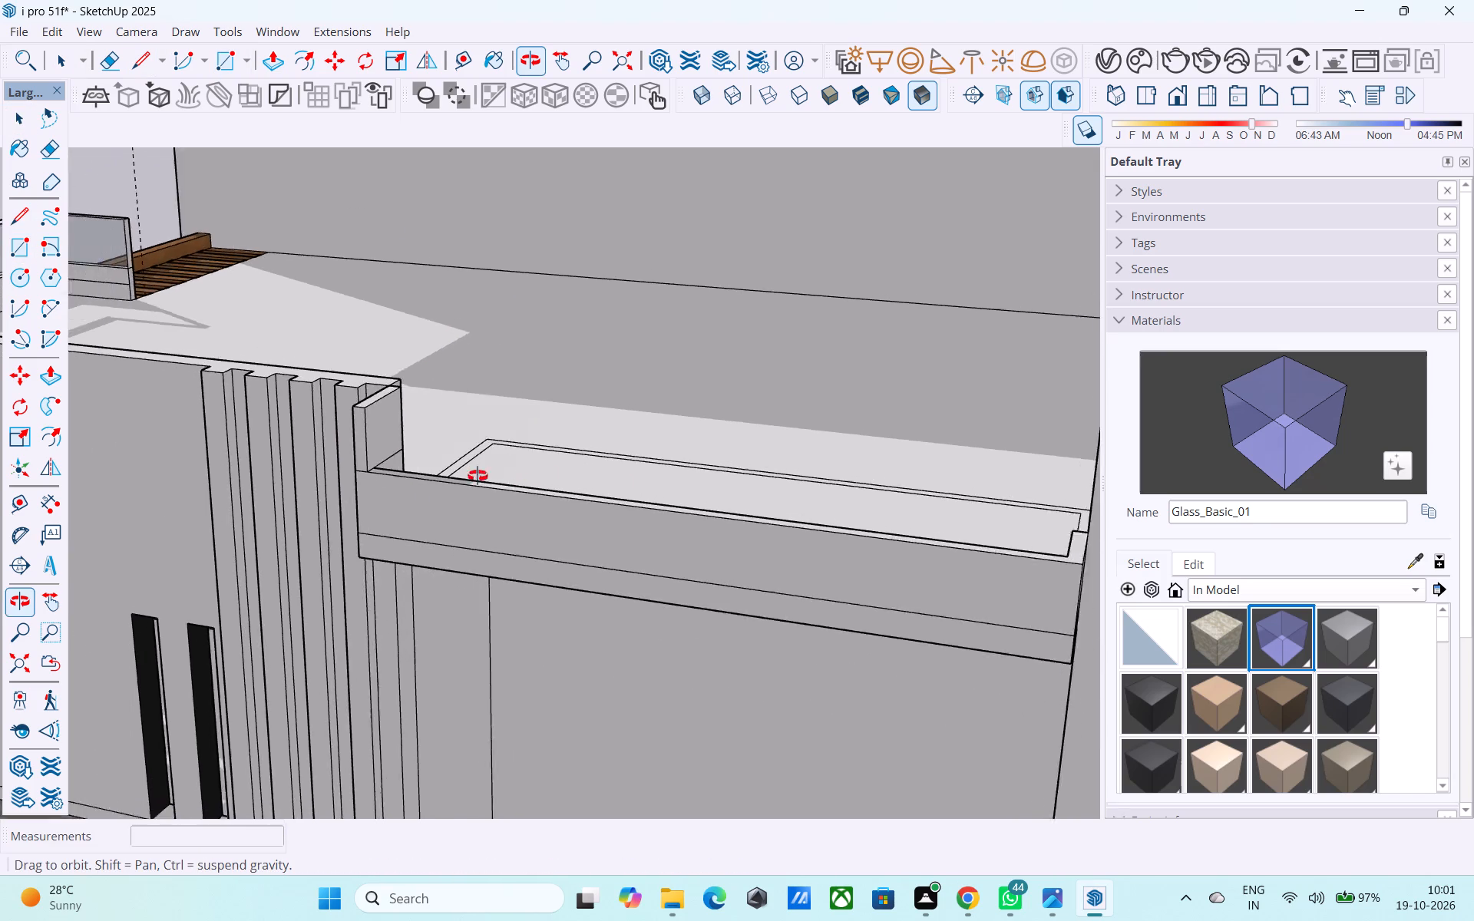
middle_drag(478, 476, 329, 546)
scroll(328, 470, up, 1)
scroll(314, 447, down, 5)
scroll(380, 479, down, 1)
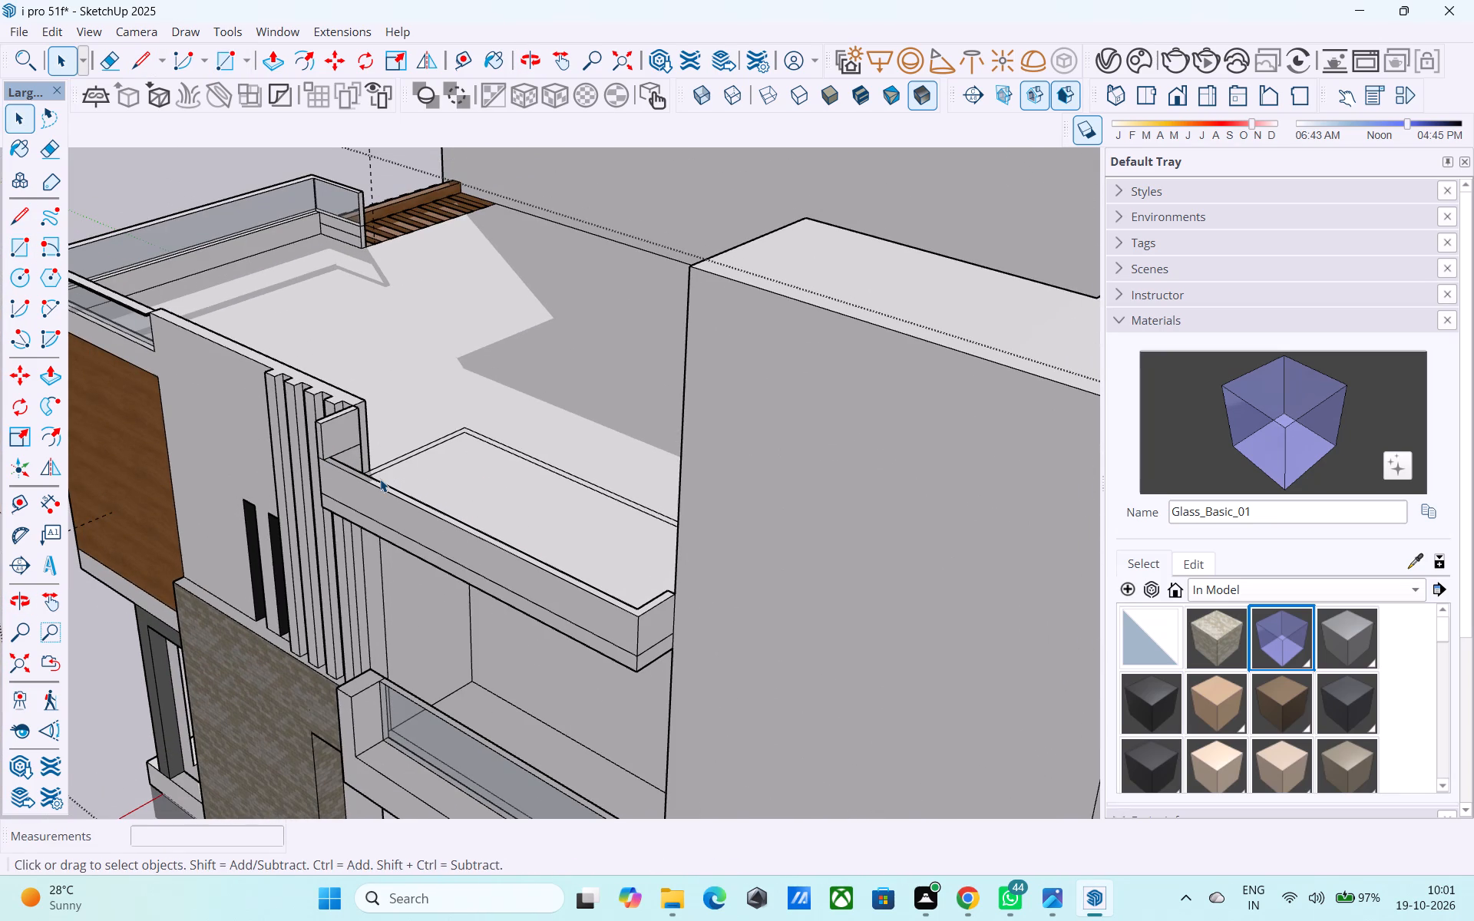
click(404, 435)
scroll(403, 435, down, 2)
scroll(382, 453, up, 9)
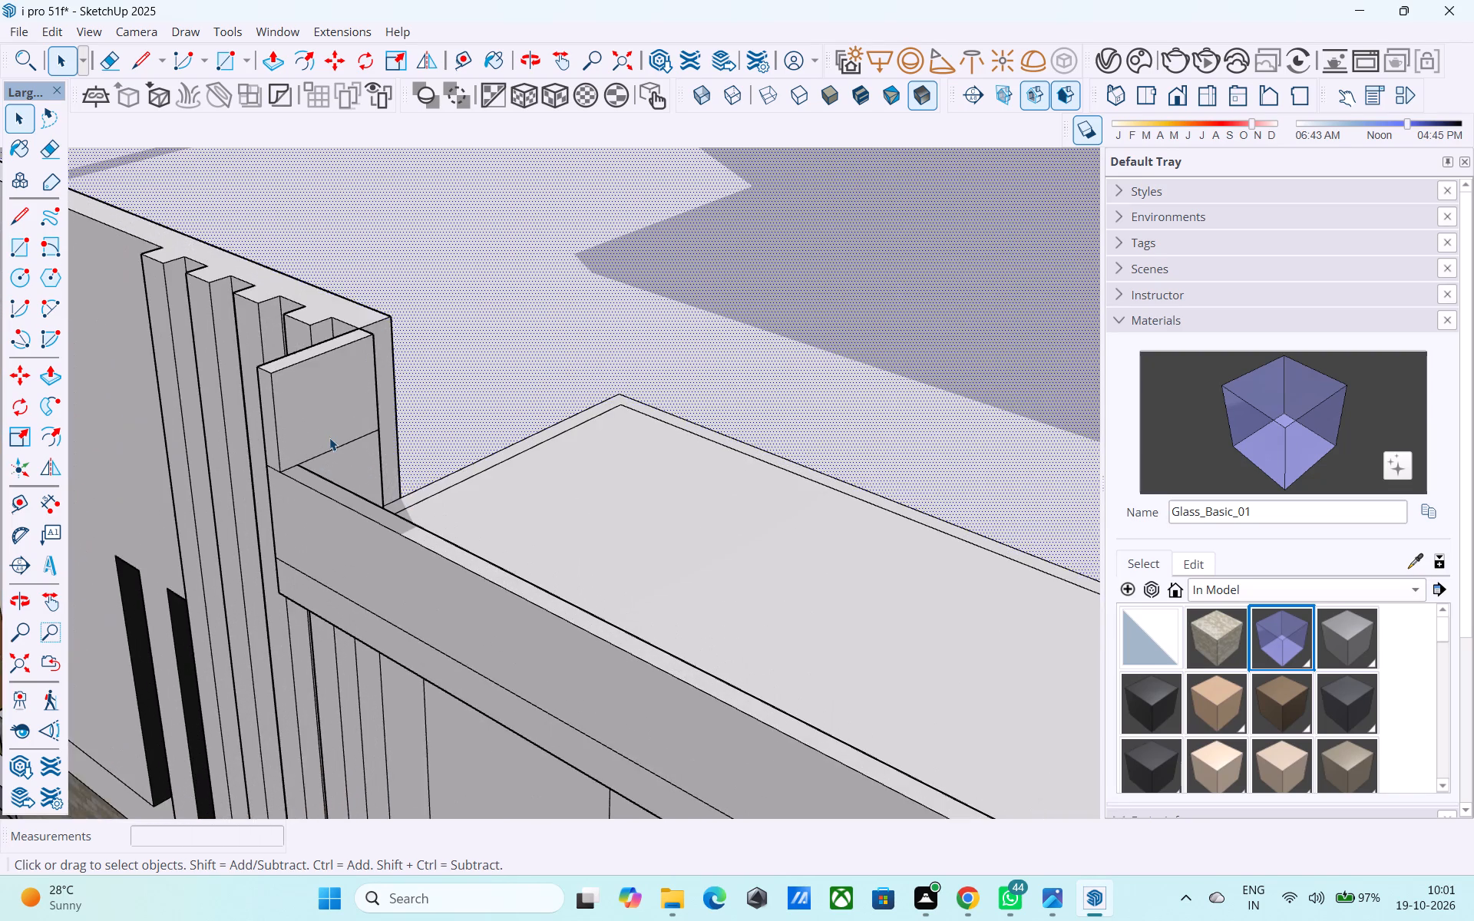
scroll(329, 437, up, 3)
middle_drag(329, 437, 320, 434)
key(e)
drag(333, 439, 338, 453)
scroll(339, 446, down, 3)
key(space)
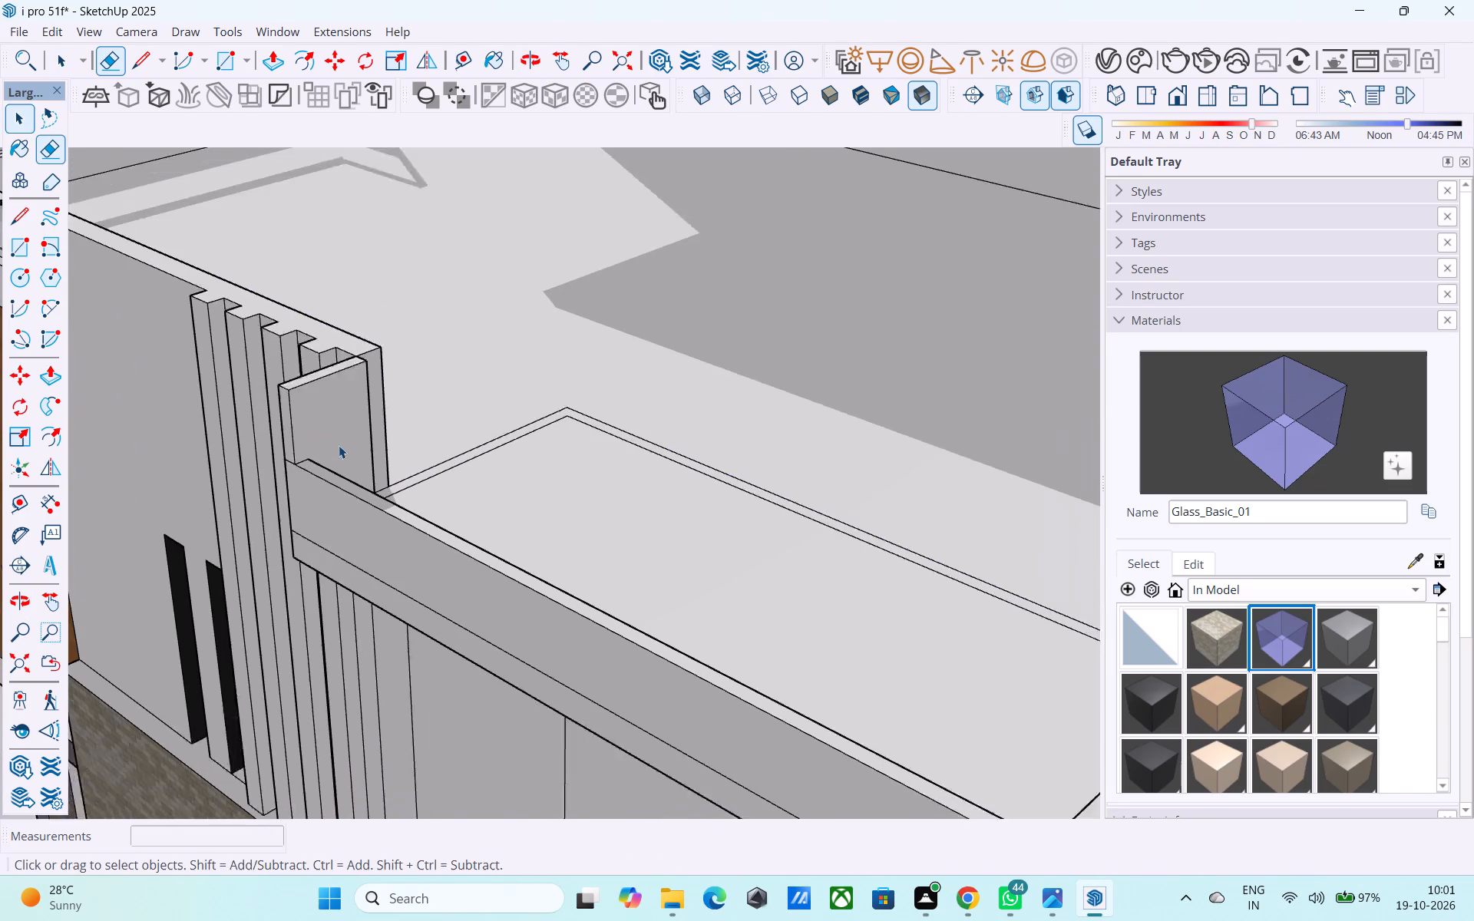
Draw the long front face above the balcony parapet, from the end panel's top corner to the parapet's far outer corner.
scroll(339, 445, down, 3)
key(r)
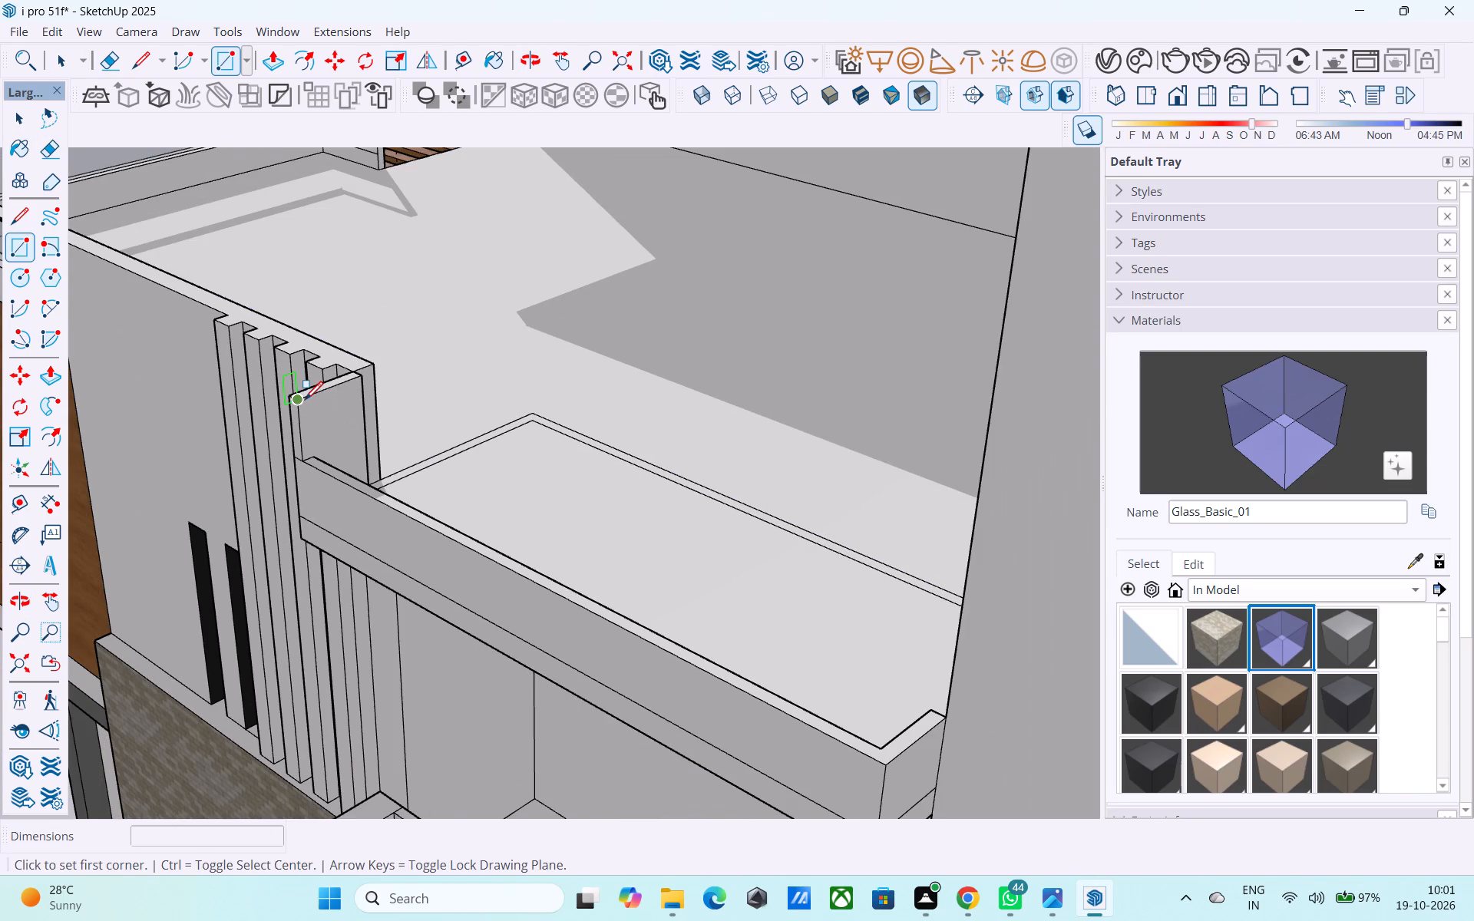
click(305, 401)
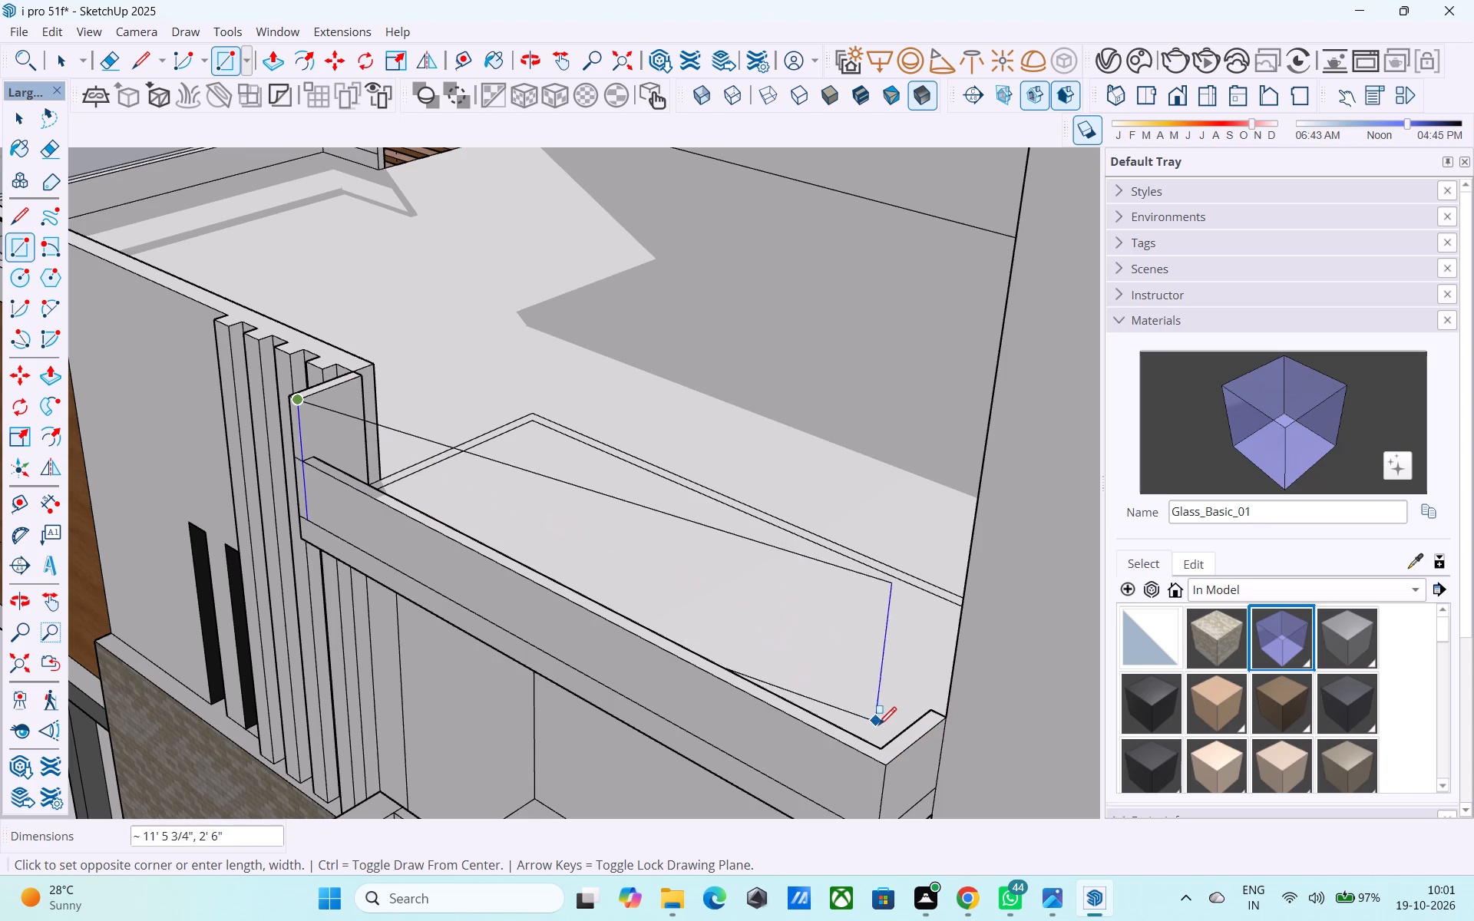
click(891, 770)
Draw a 1'6" × 1'3" outer end face joining the long front face to the tall block.
scroll(884, 768, down, 10)
middle_drag(882, 762, 866, 752)
scroll(874, 736, up, 1)
middle_drag(861, 733, 777, 669)
scroll(770, 659, up, 9)
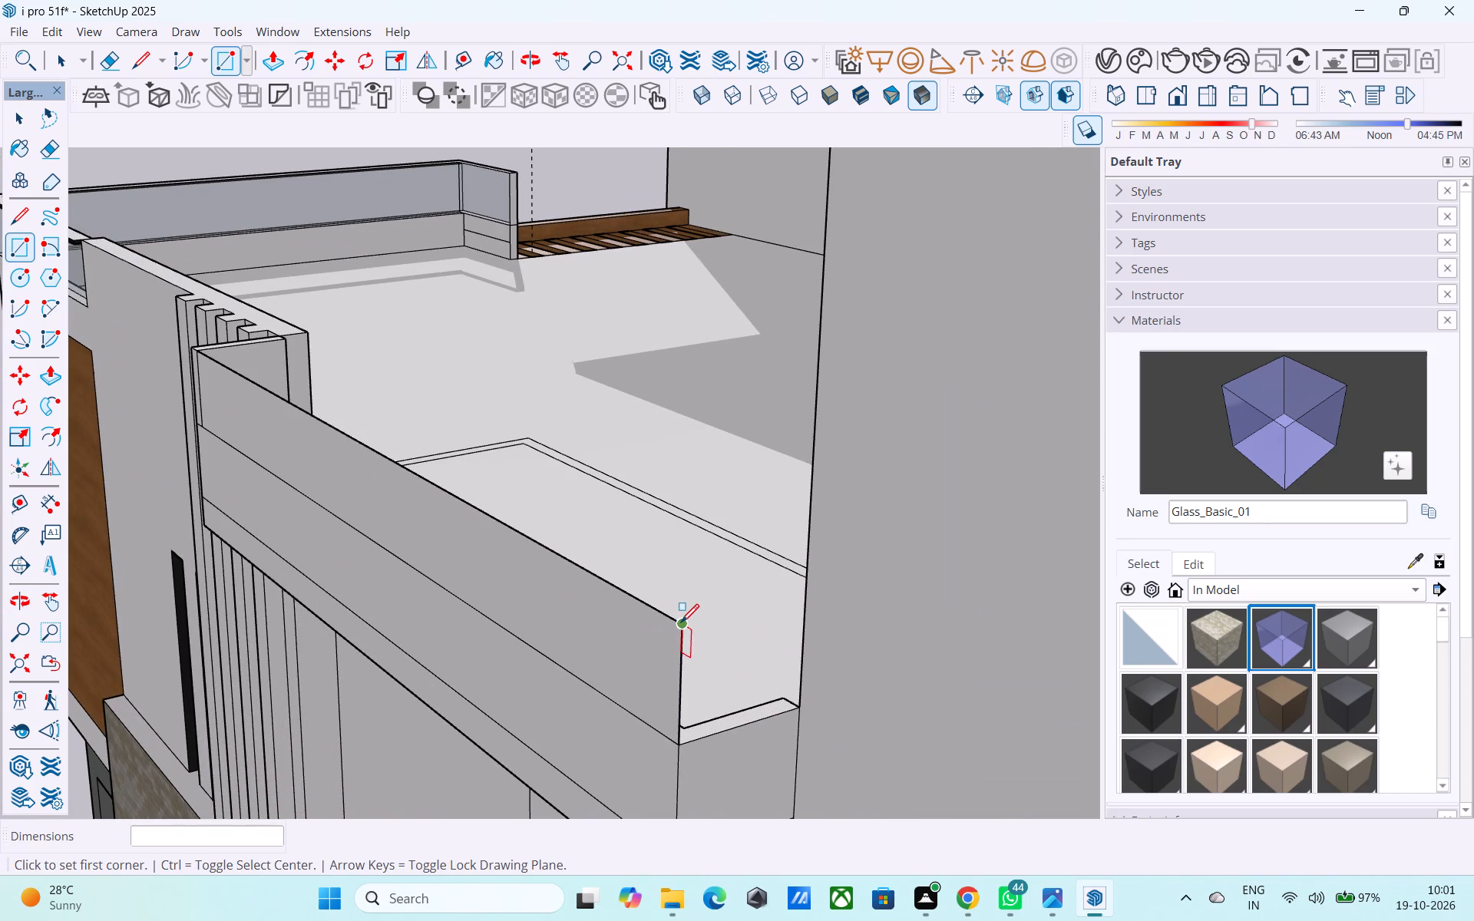
click(681, 624)
click(802, 709)
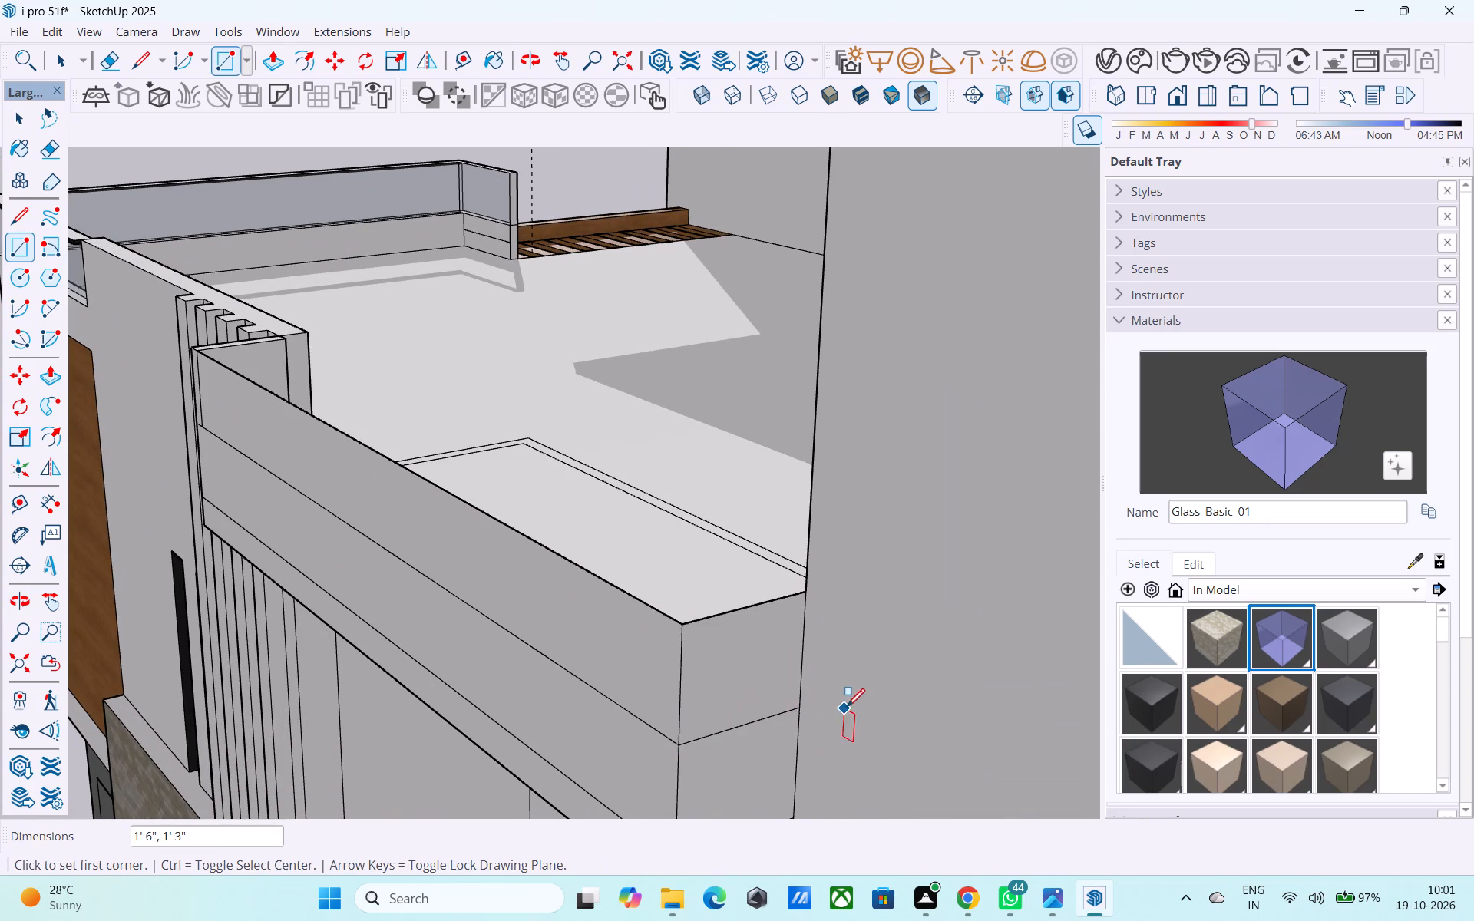
Draw a 1.5' vertical edge up from the parapet ledge's inner corner at the end beside the tall block.
scroll(848, 710, down, 17)
middle_drag(624, 713, 1013, 718)
middle_drag(1006, 700, 692, 700)
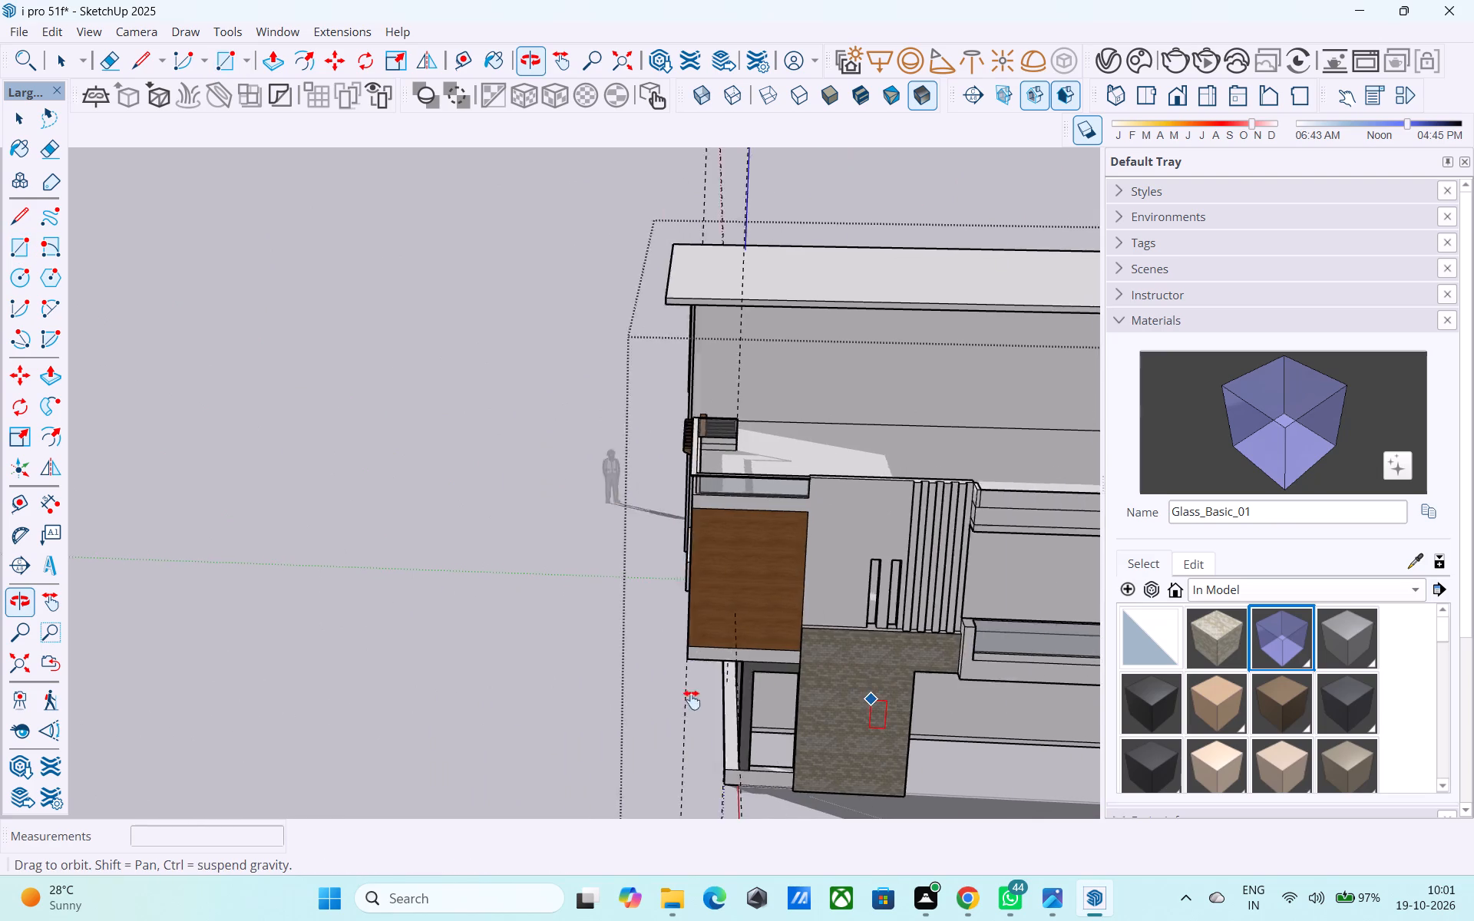
middle_drag(692, 700, 522, 785)
middle_drag(917, 687, 1129, 655)
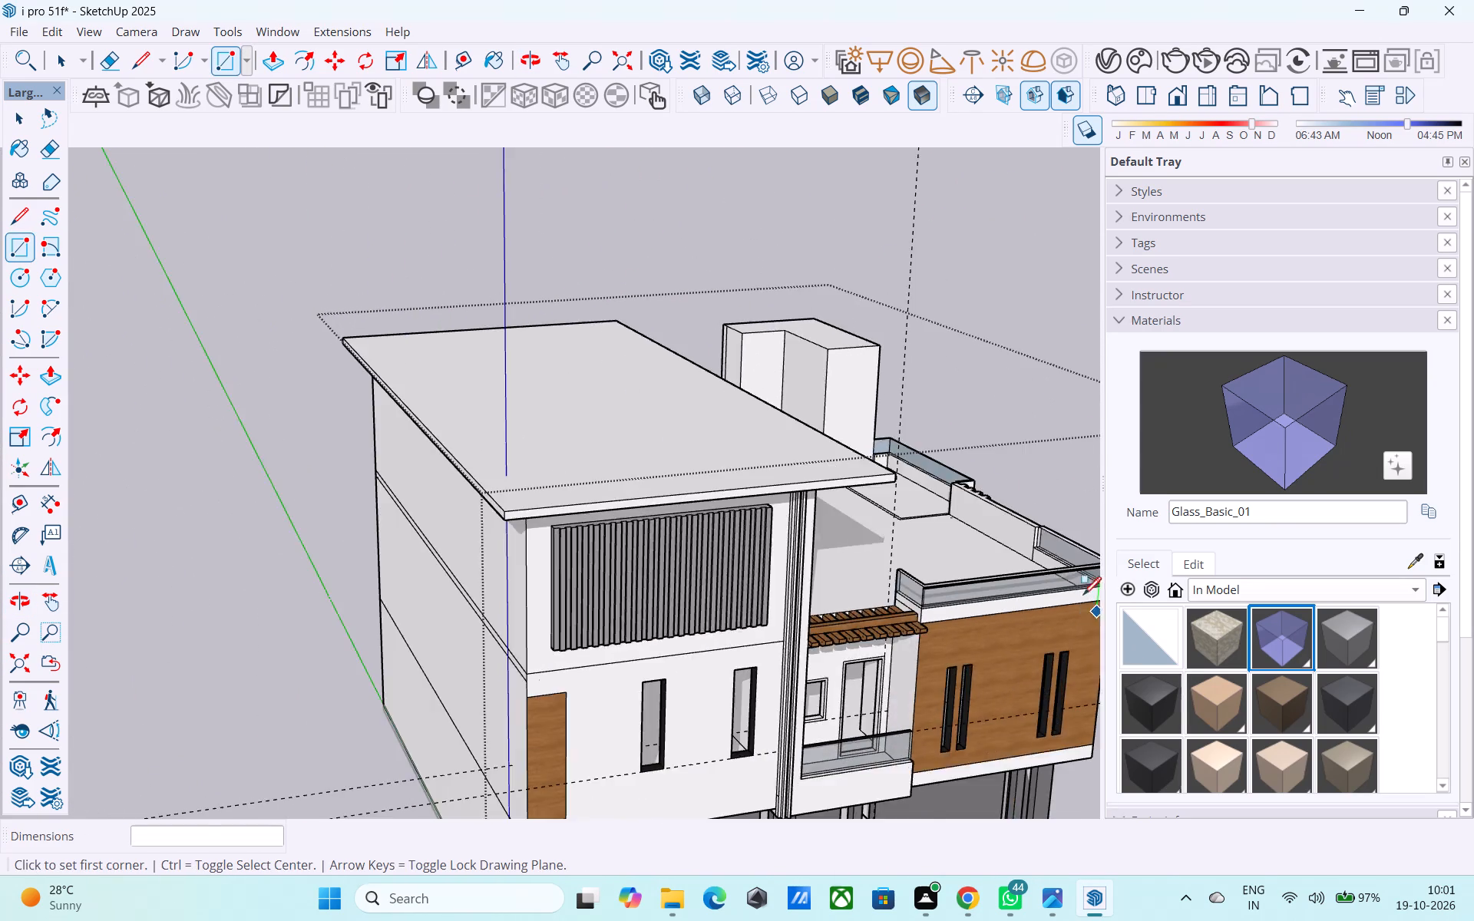
scroll(1056, 568, up, 10)
middle_drag(900, 423, 790, 609)
scroll(712, 596, up, 1)
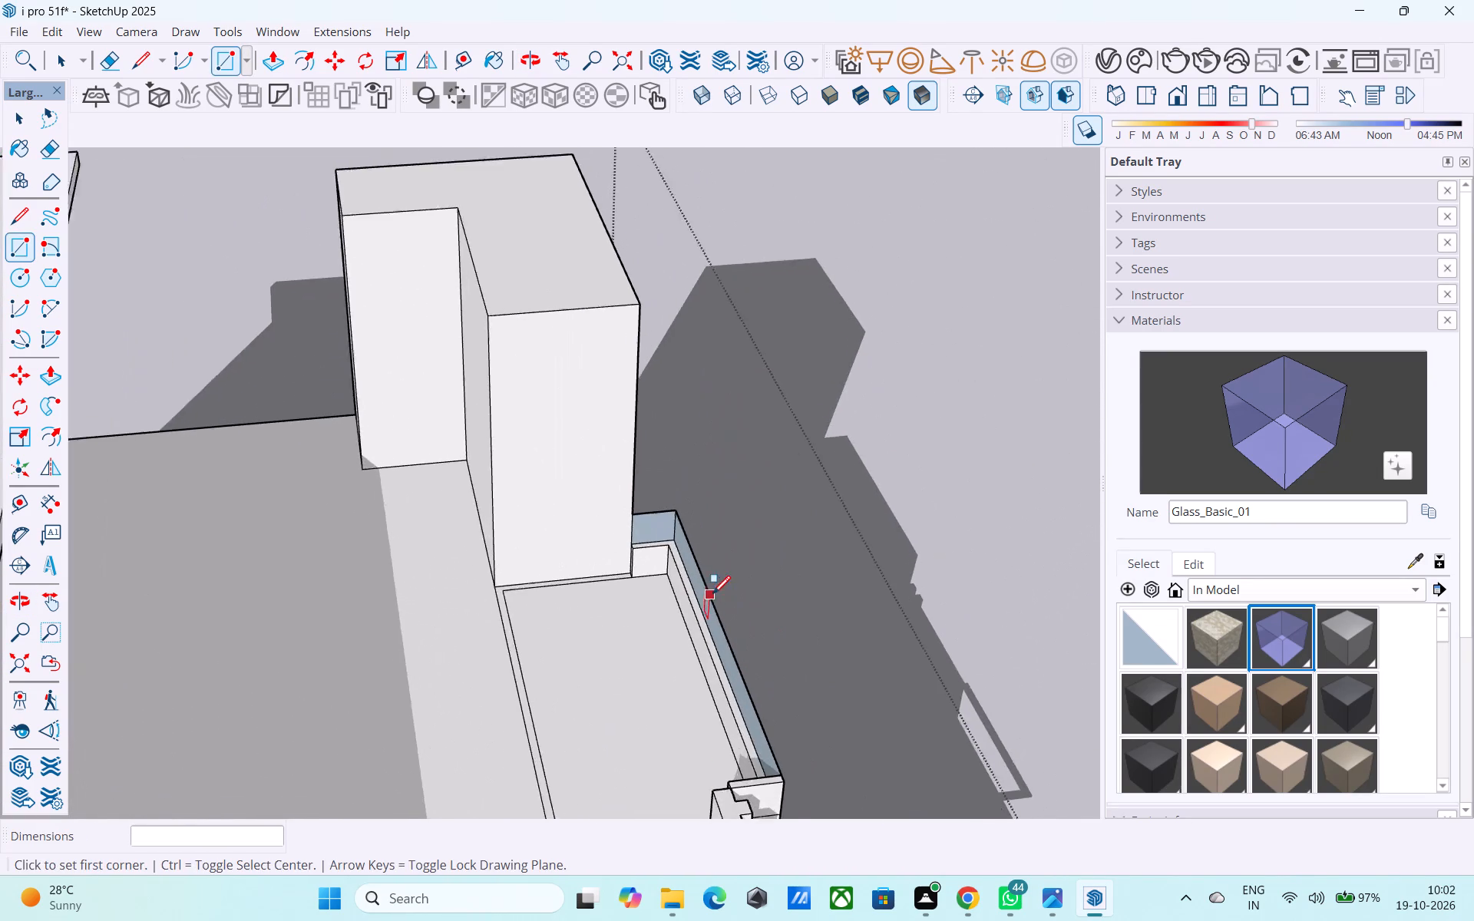
scroll(712, 596, up, 5)
key(space)
scroll(647, 527, up, 5)
key(l)
click(663, 500)
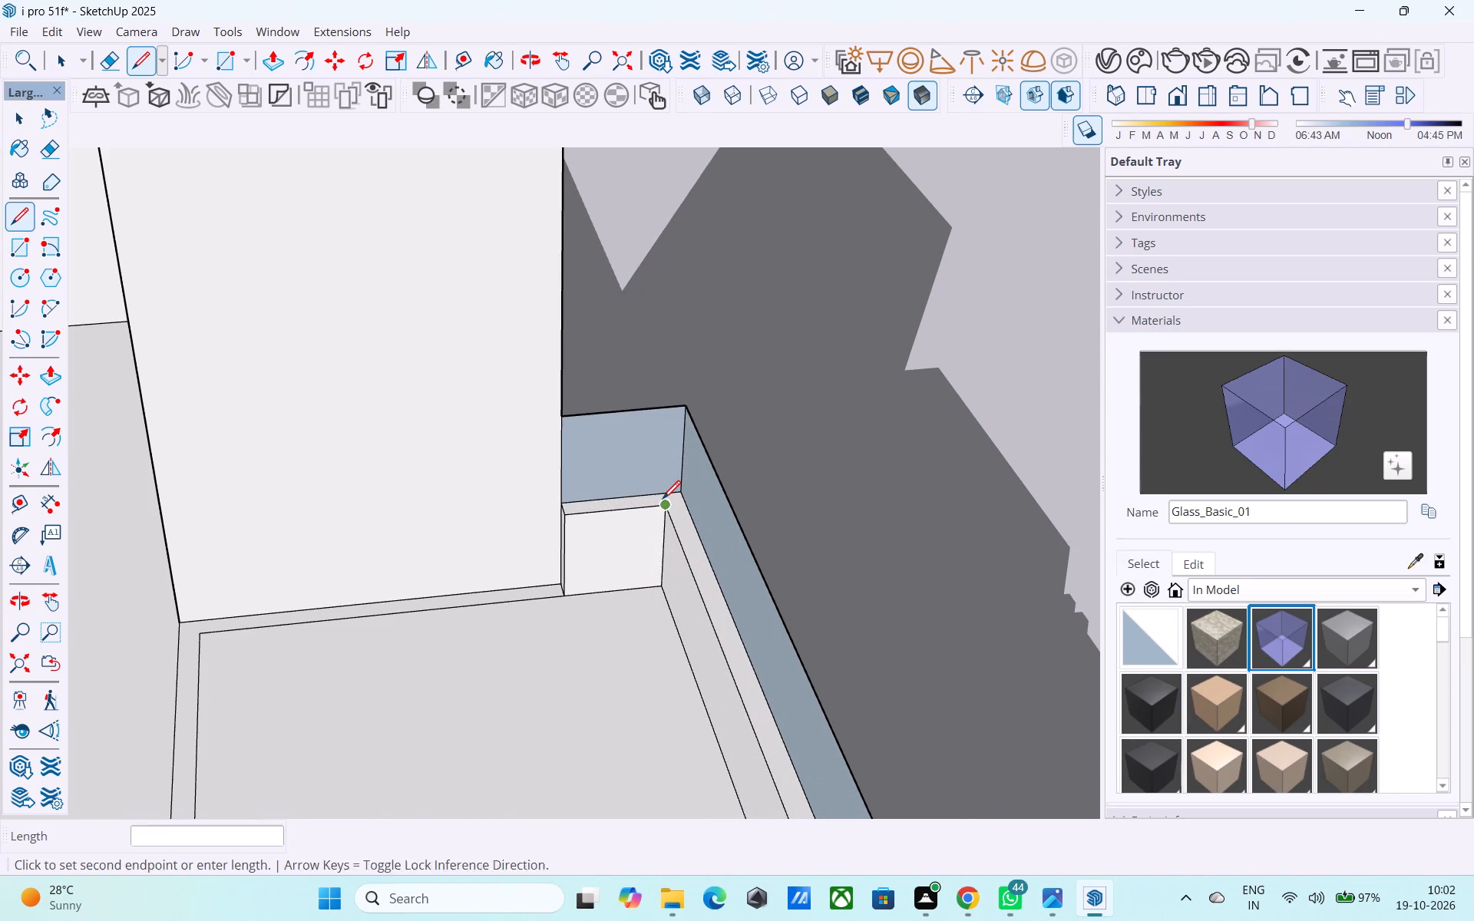
text(1.5')
key(Return)
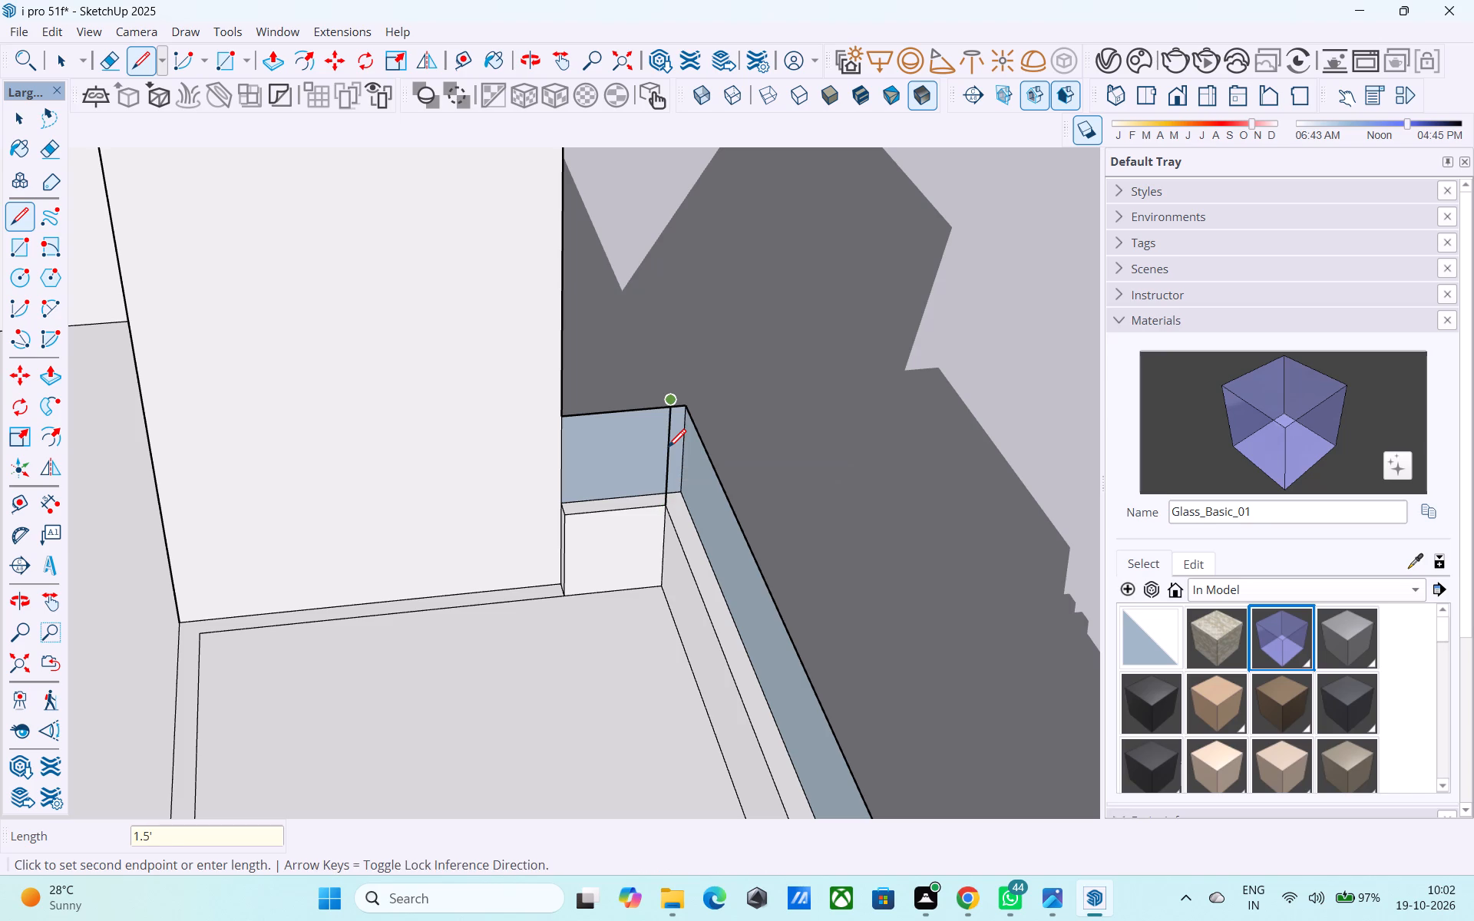
middle_drag(601, 375, 302, 292)
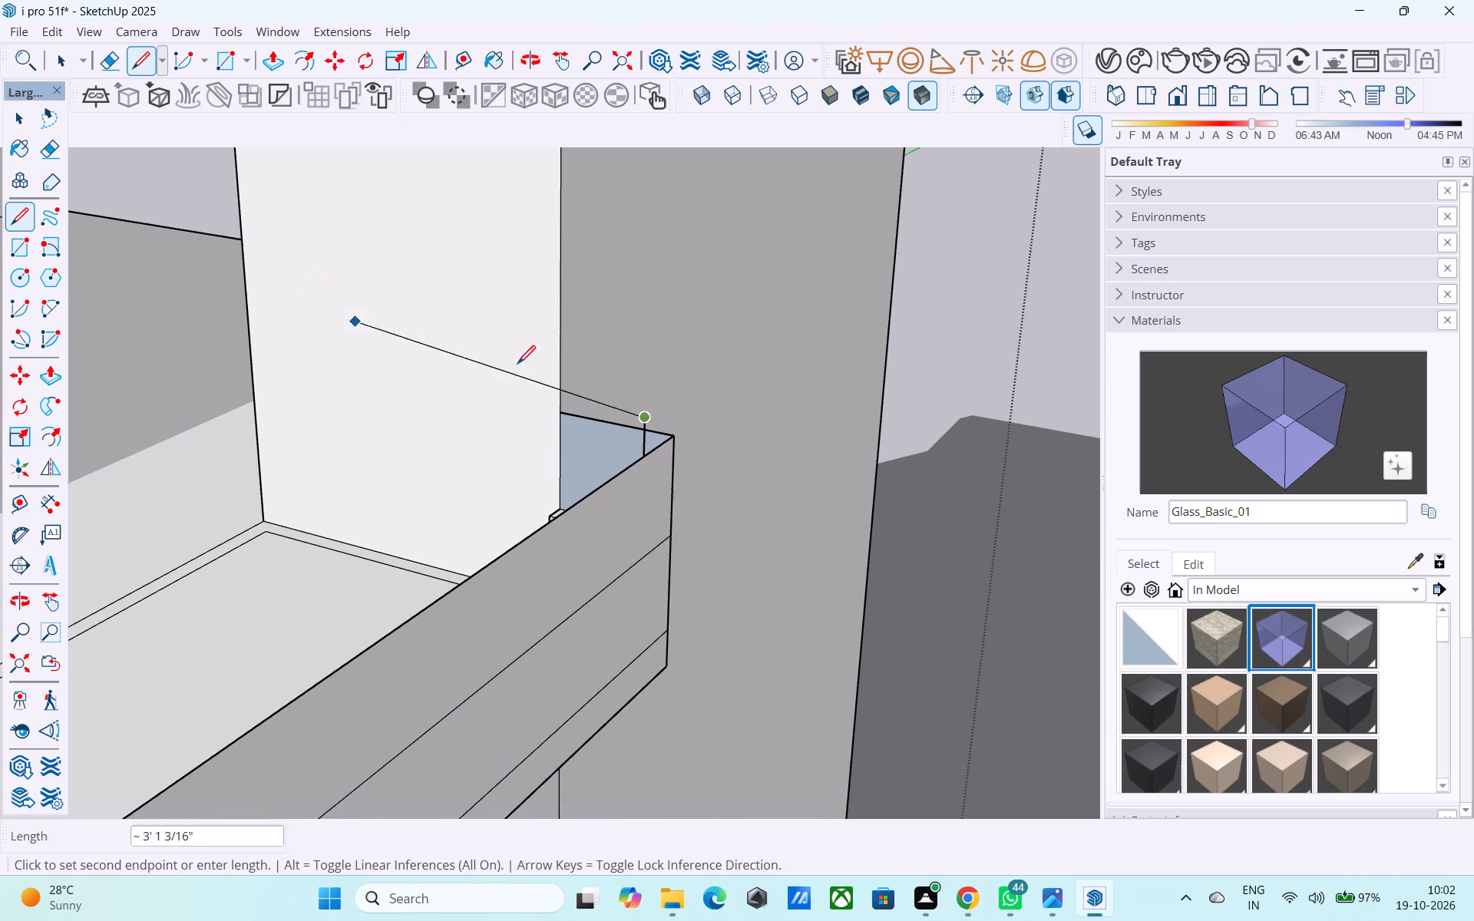
scroll(620, 395, up, 3)
key(space)
Draw a short edge, about 3" long, from the vertical edge across to the long front face's top edge.
middle_drag(638, 403, 756, 453)
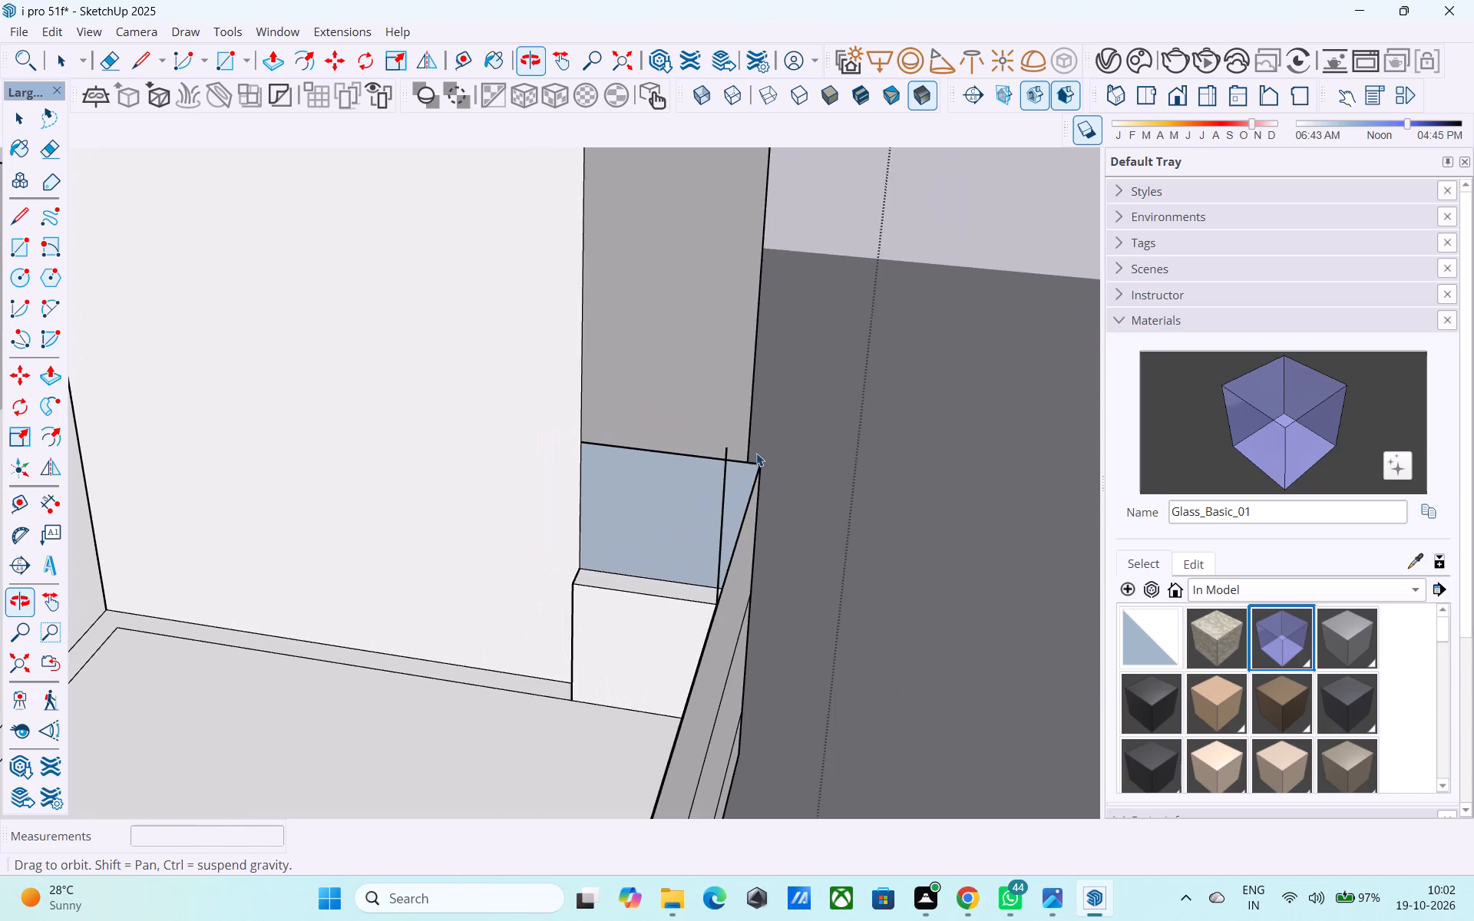
middle_drag(716, 467, 662, 440)
scroll(826, 497, up, 4)
middle_drag(613, 488, 795, 569)
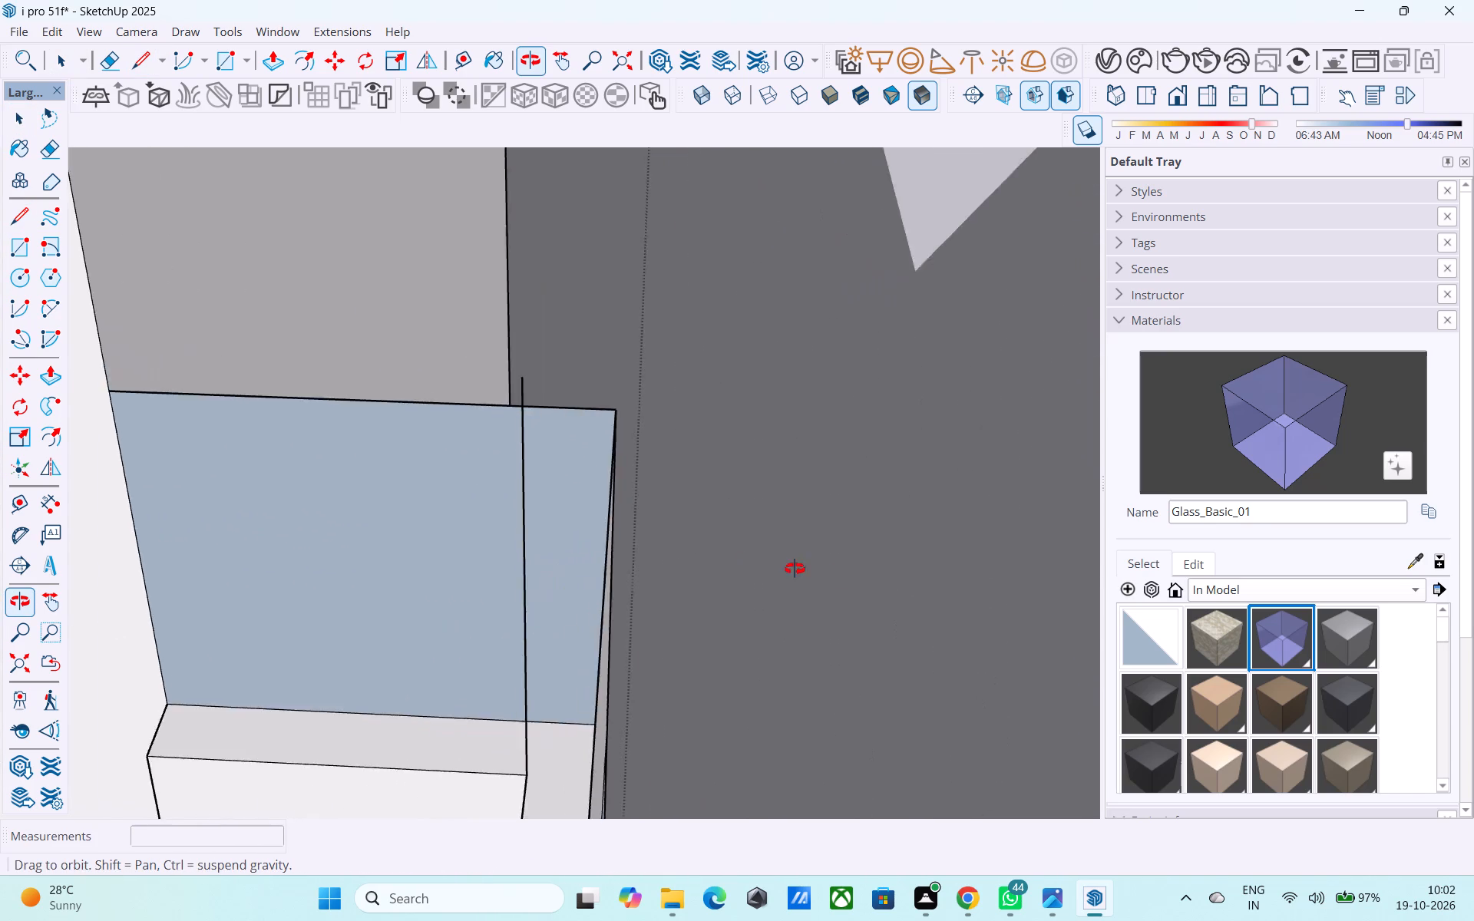
middle_drag(795, 569, 916, 584)
key(l)
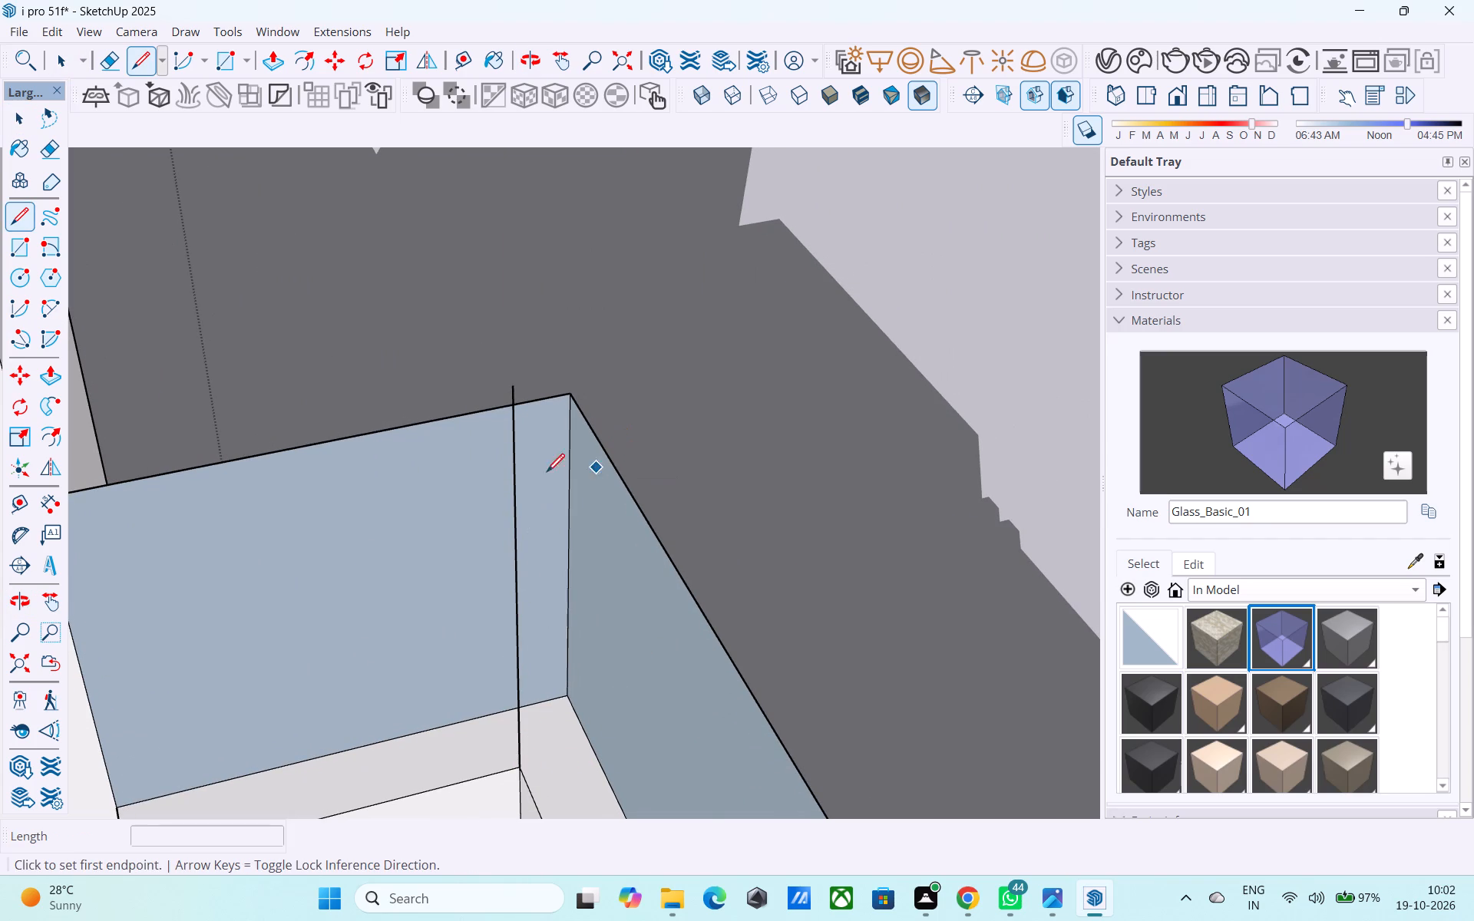
click(518, 471)
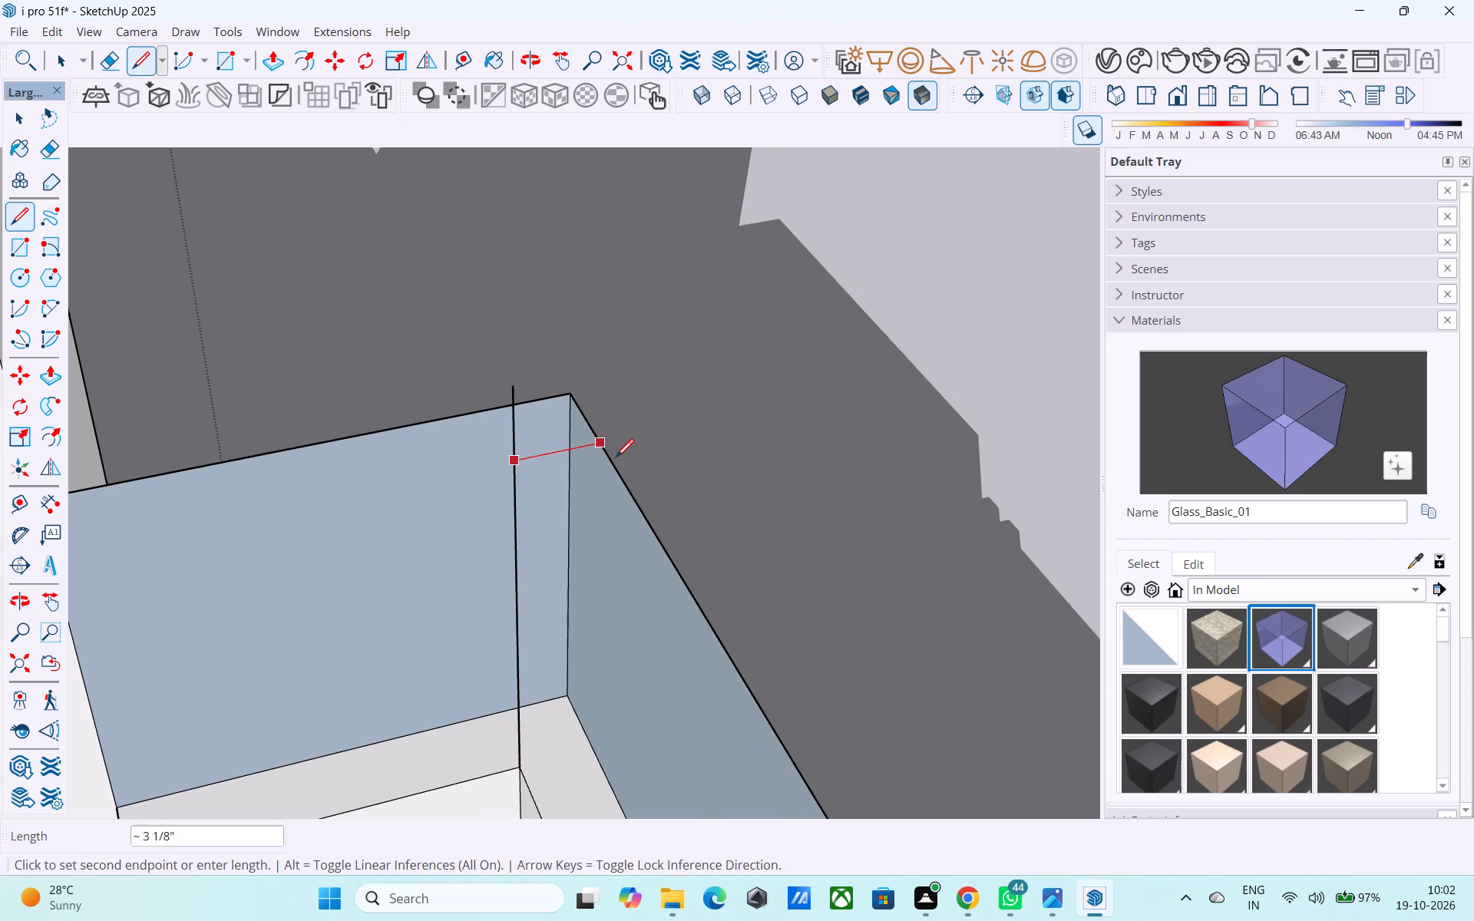
click(608, 449)
Draw a 1'6" × 1'3" inner end face from the short edge's outer endpoint to the ledge corner at the tall block.
middle_drag(559, 457, 486, 458)
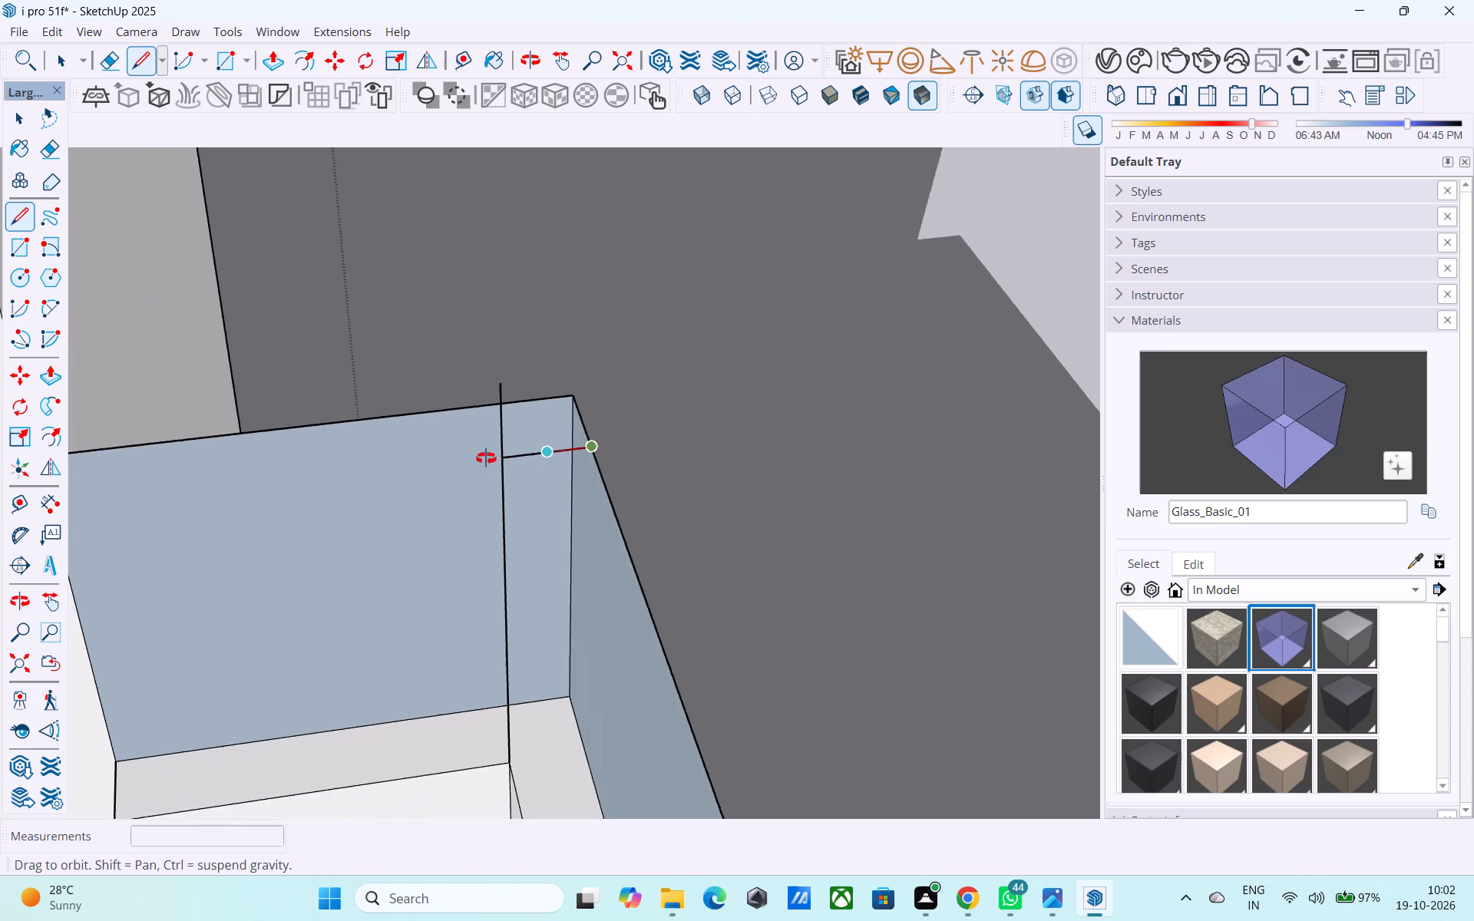
middle_drag(486, 458, 104, 454)
middle_drag(652, 517, 550, 480)
scroll(332, 337, up, 6)
shift+middle_drag(295, 312, 478, 385)
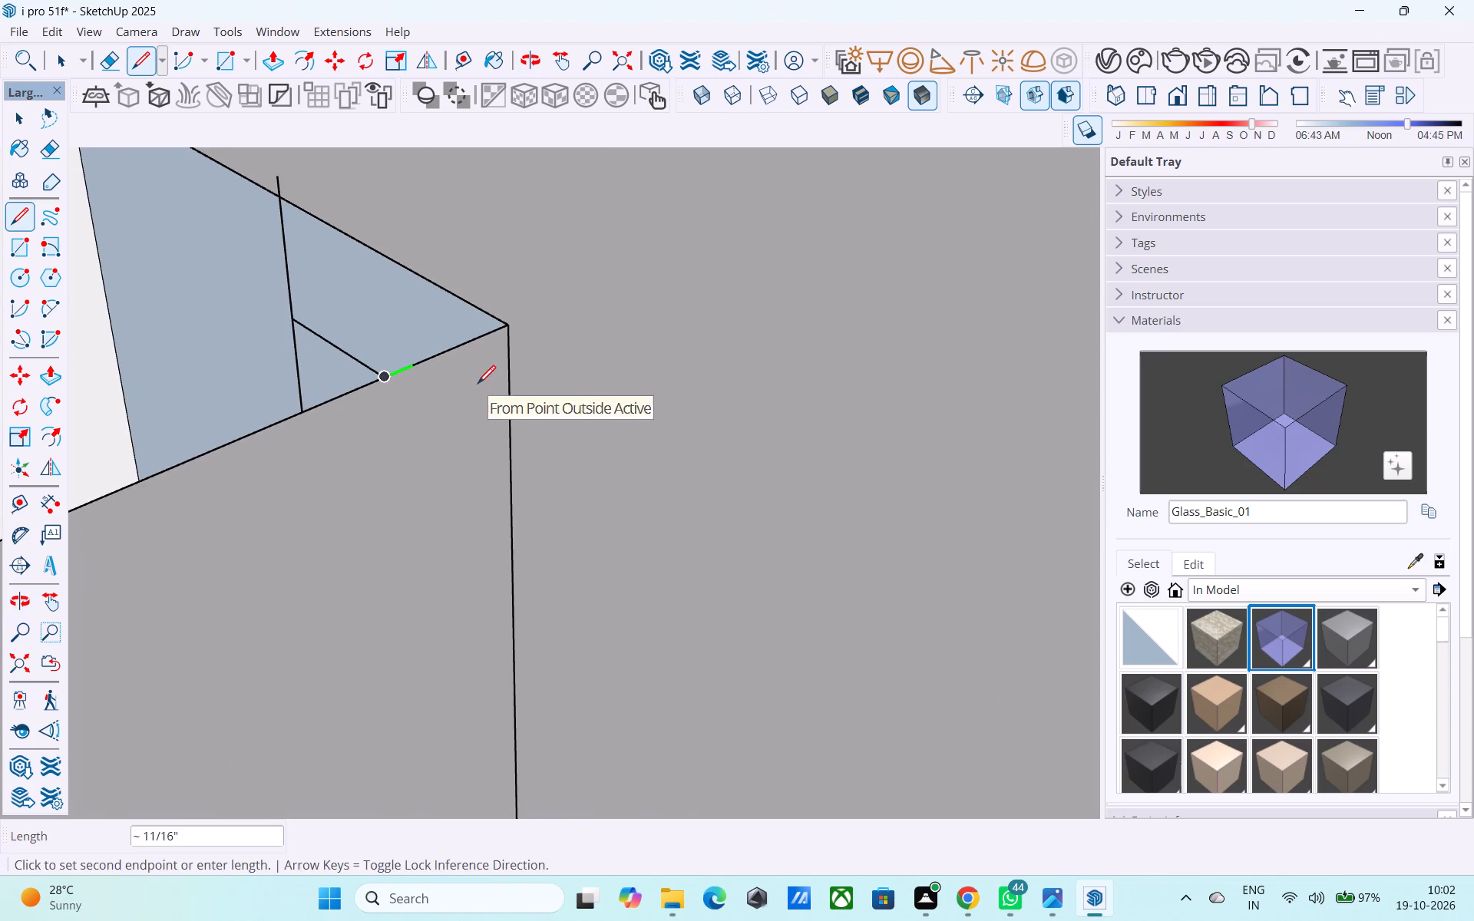
shift+middle_drag(477, 385, 690, 407)
key(r)
click(611, 396)
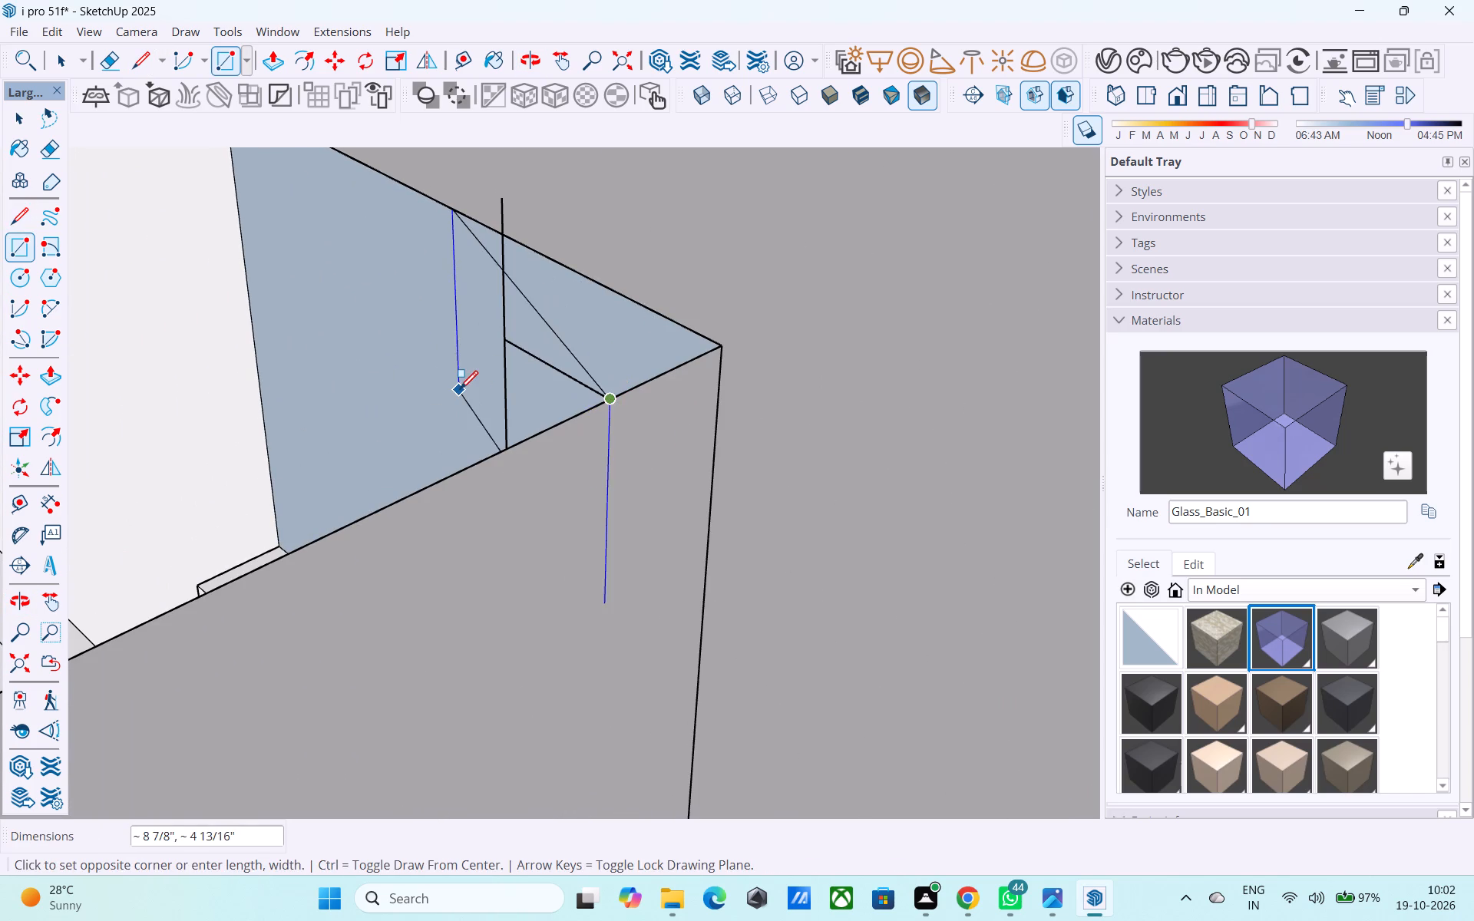
middle_drag(460, 391, 652, 418)
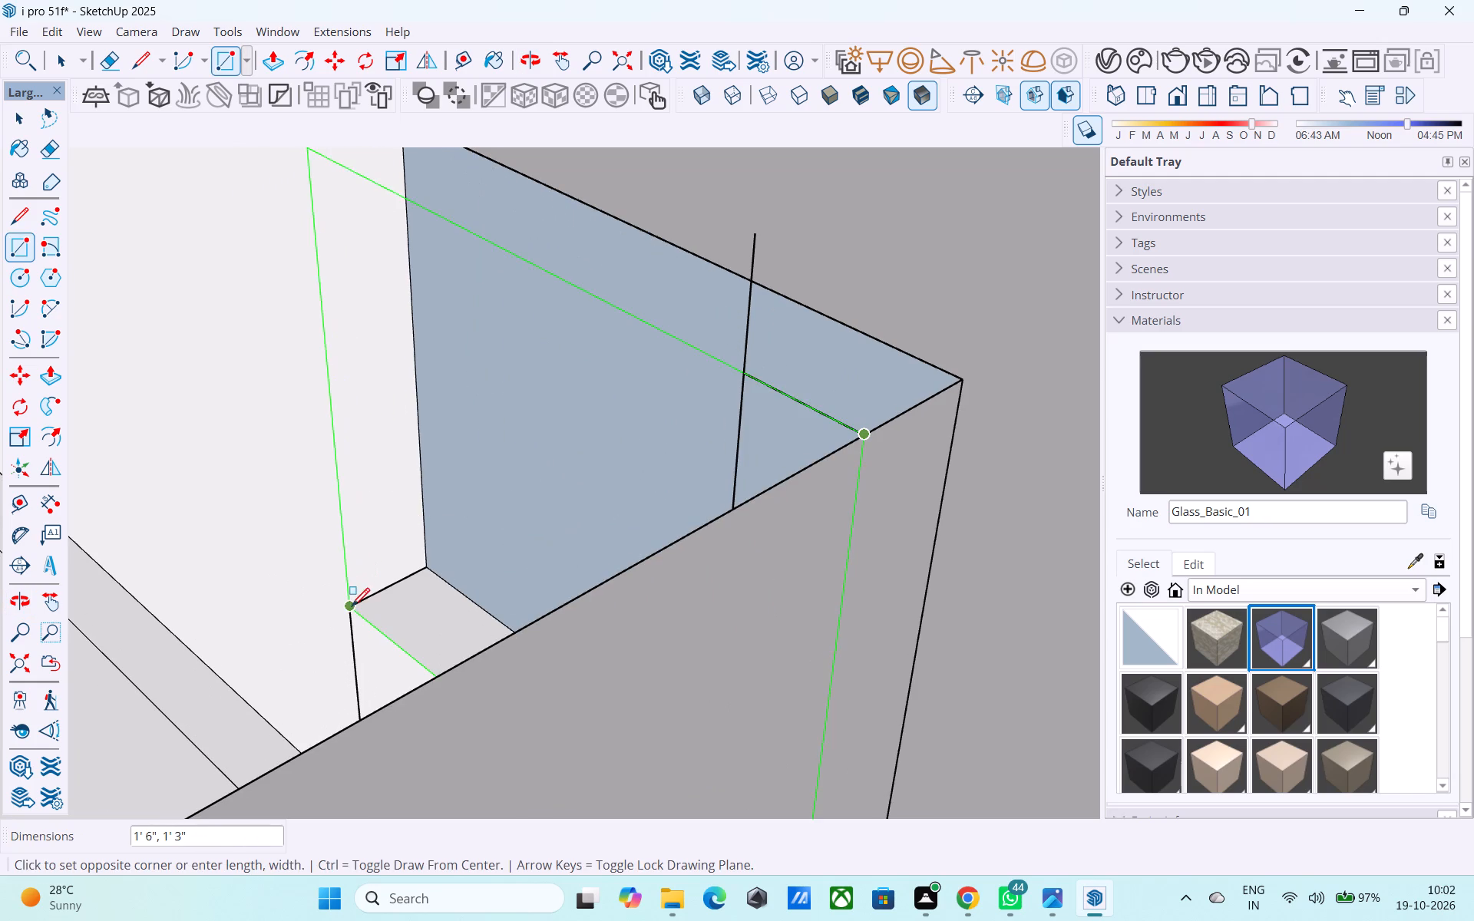
click(352, 608)
Draw a short edge across the parapet top at the tall block, joining the inner and outer end faces.
scroll(431, 593, down, 5)
key(l)
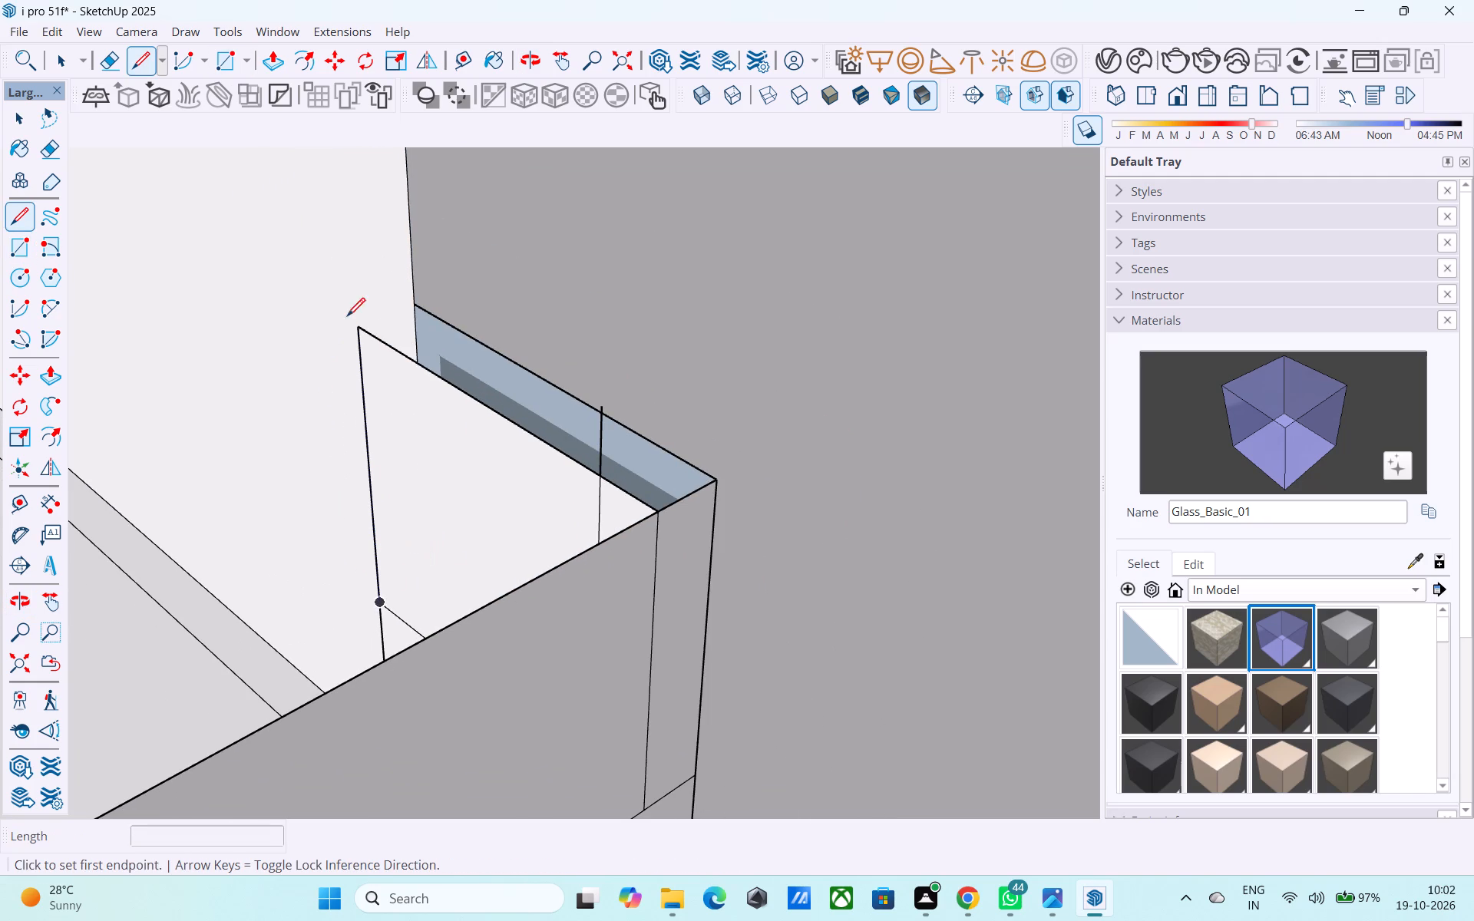
click(355, 332)
click(411, 307)
Draw a 12'6" × 1'3" rectangle as the parapet's long inner face, from the tall-block end to the far inner corner.
scroll(500, 338, down, 13)
middle_drag(534, 533, 1169, 576)
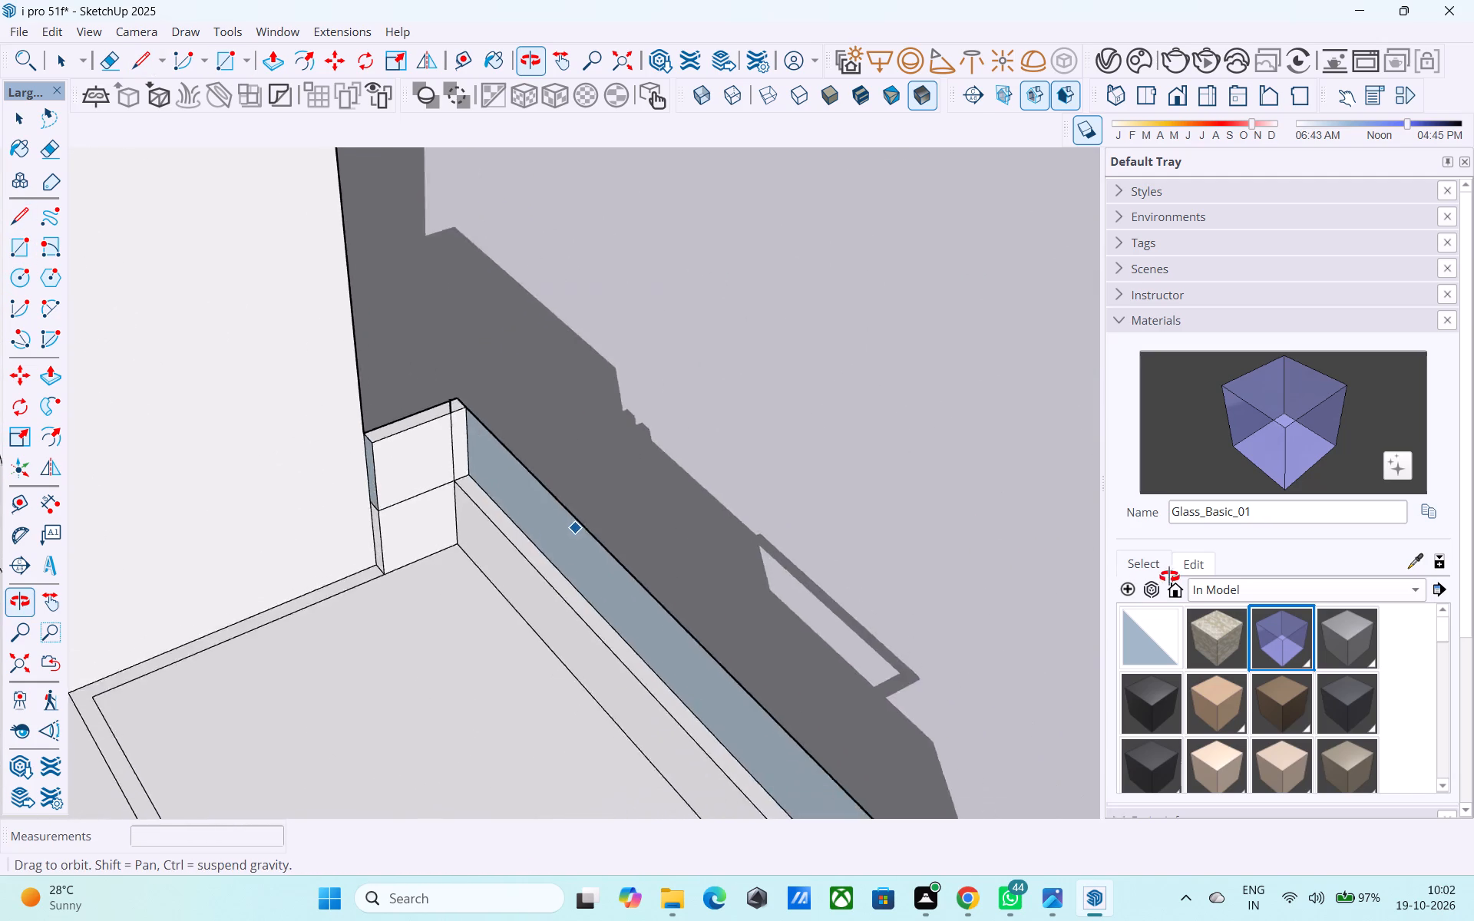
middle_drag(1169, 576, 1251, 568)
middle_drag(734, 583, 1063, 622)
middle_drag(554, 583, 554, 583)
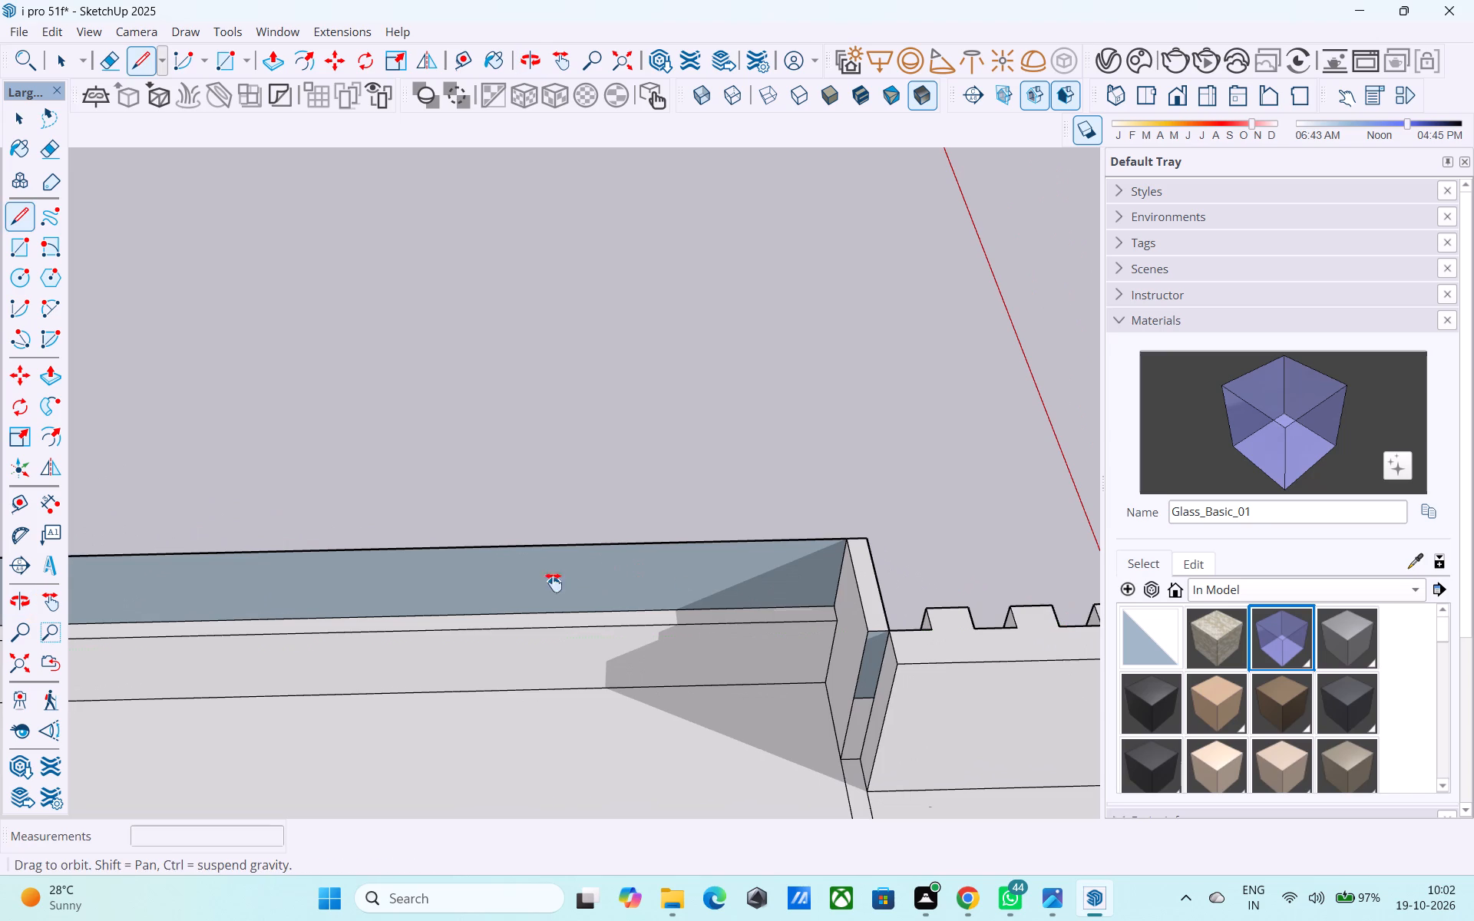
middle_drag(554, 583, 890, 533)
middle_drag(64, 526, 0, 510)
key(r)
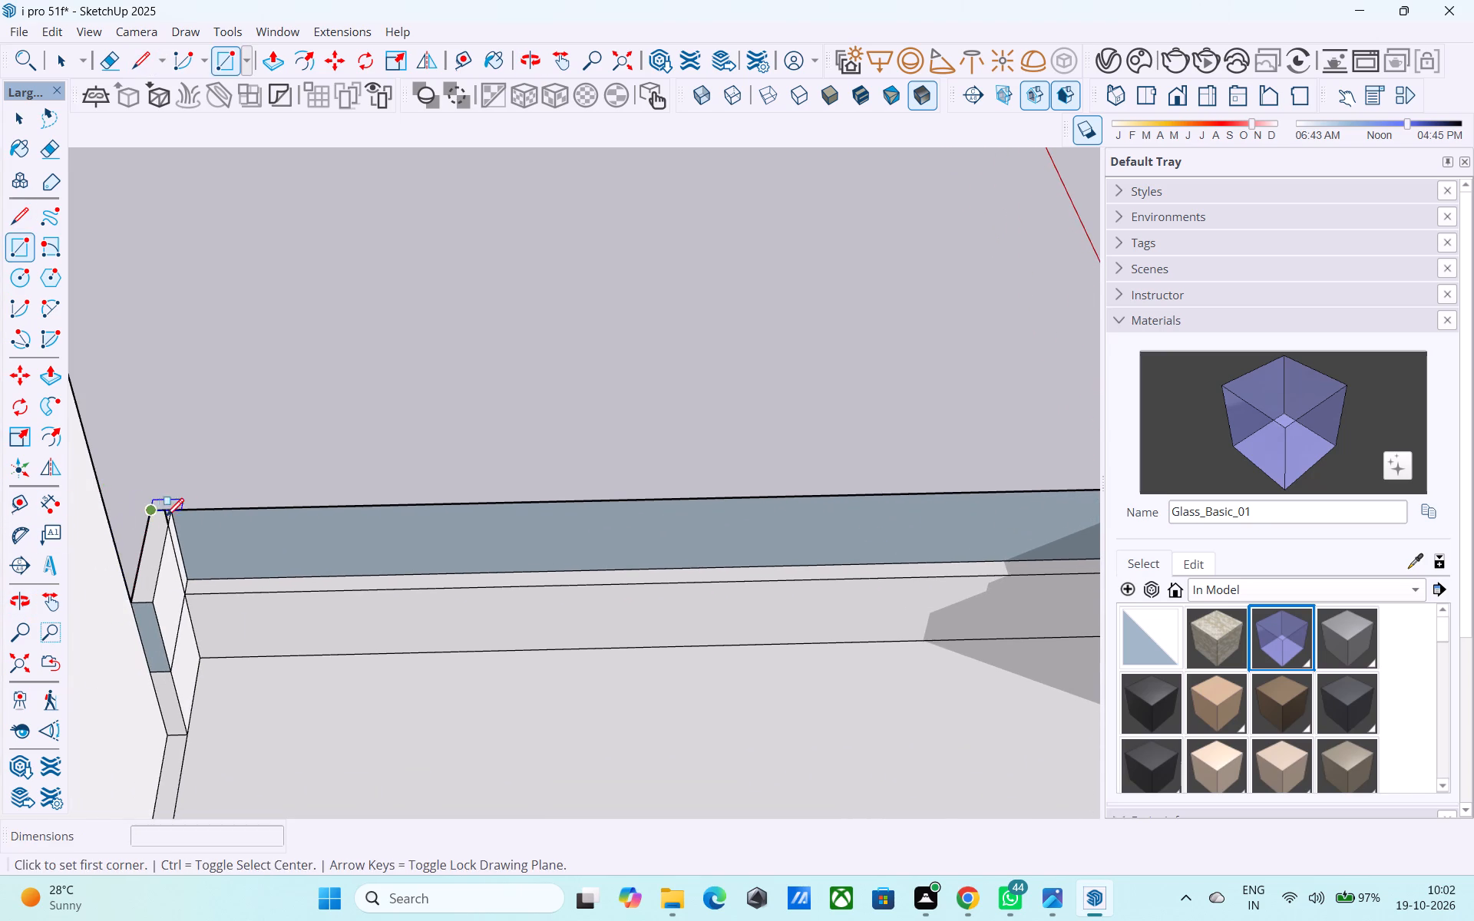
middle_drag(176, 522, 88, 538)
scroll(112, 547, up, 4)
click(178, 437)
shift+middle_drag(421, 497, 107, 469)
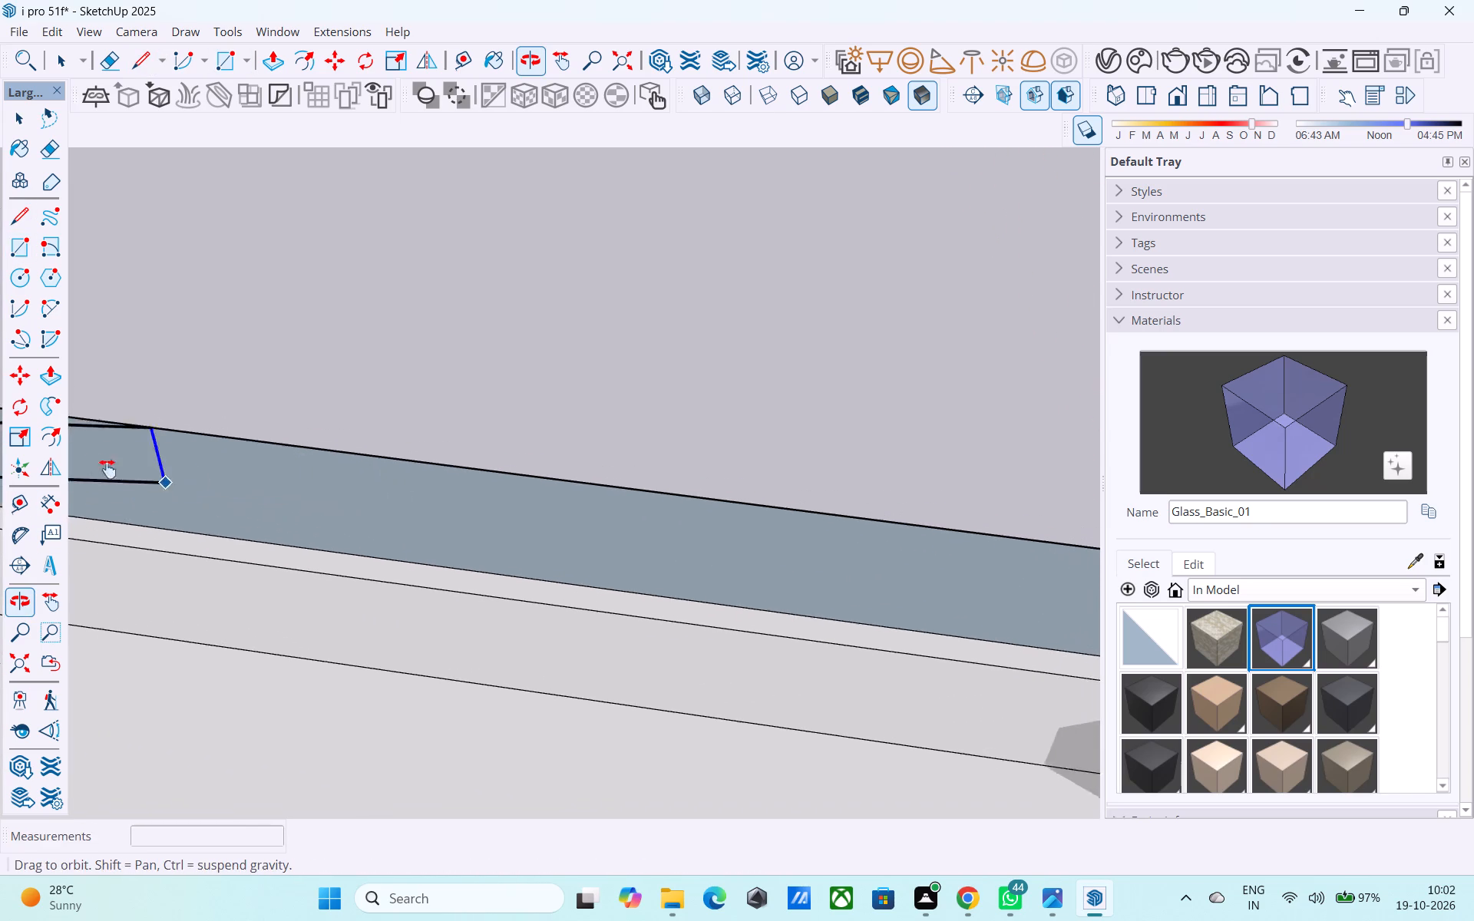
shift+middle_drag(107, 469, 100, 467)
scroll(124, 479, down, 1)
middle_drag(761, 577, 643, 497)
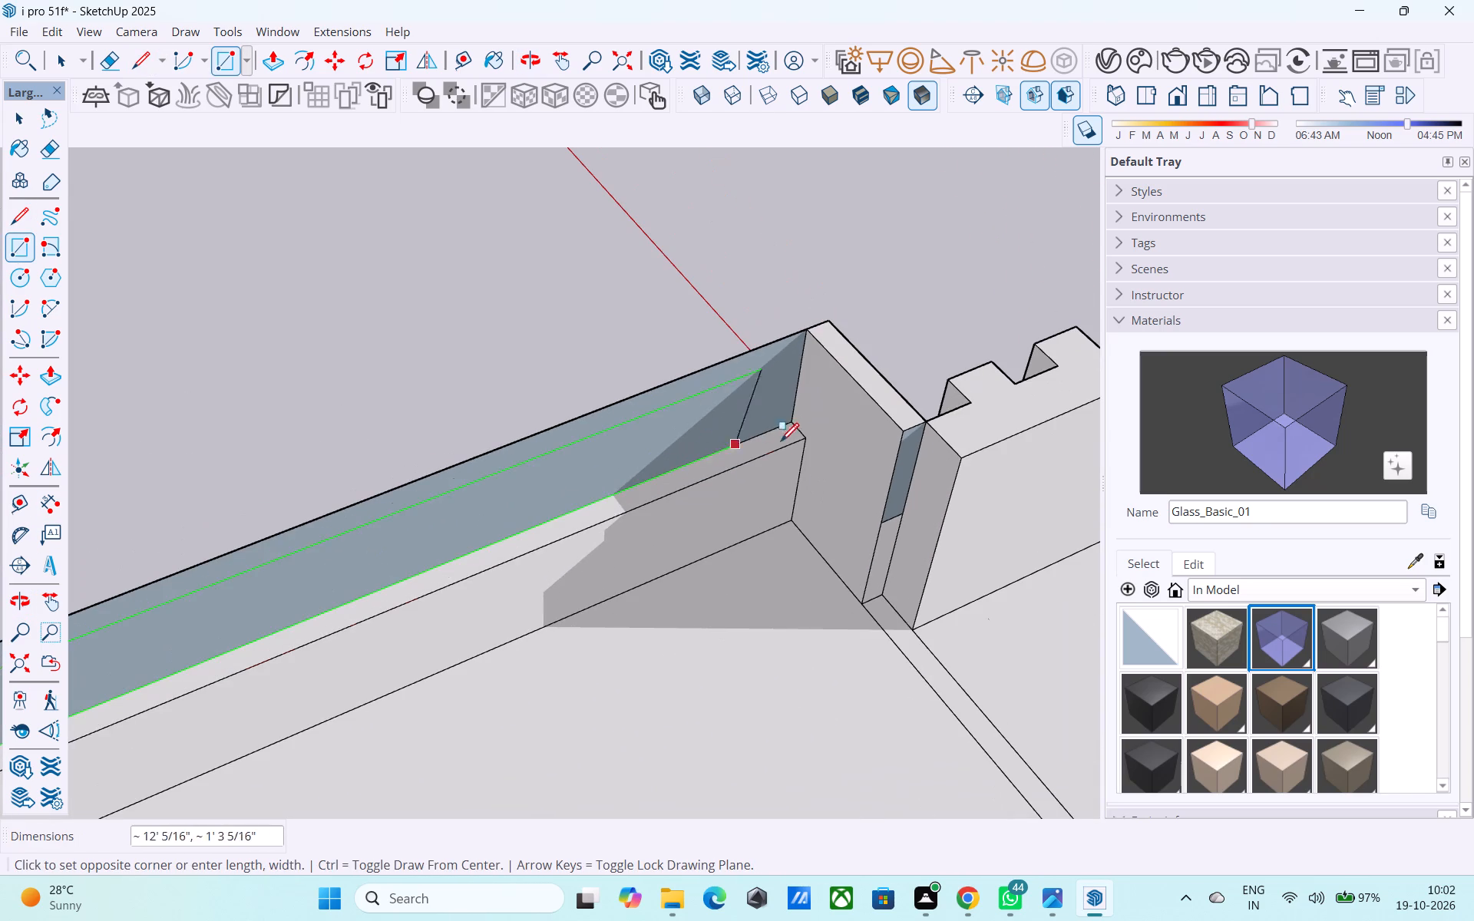
click(804, 434)
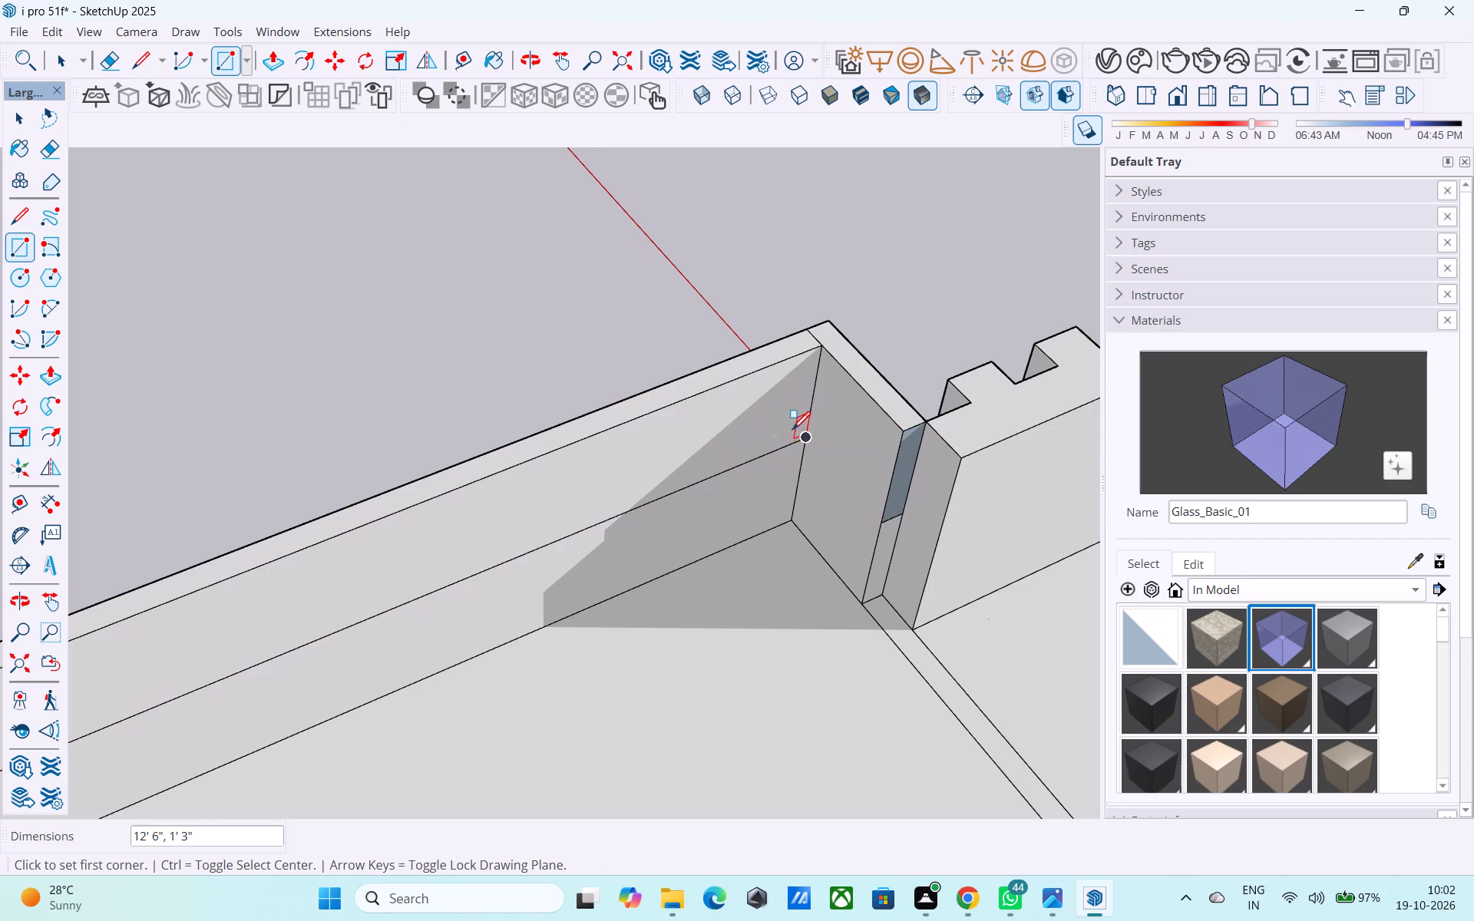
Draw a rectangle as the inner end face of the parapet beside the grooved wall, from the ledge corner to the top edge.
scroll(792, 434, down, 5)
middle_drag(792, 435, 740, 450)
scroll(765, 463, up, 4)
click(824, 450)
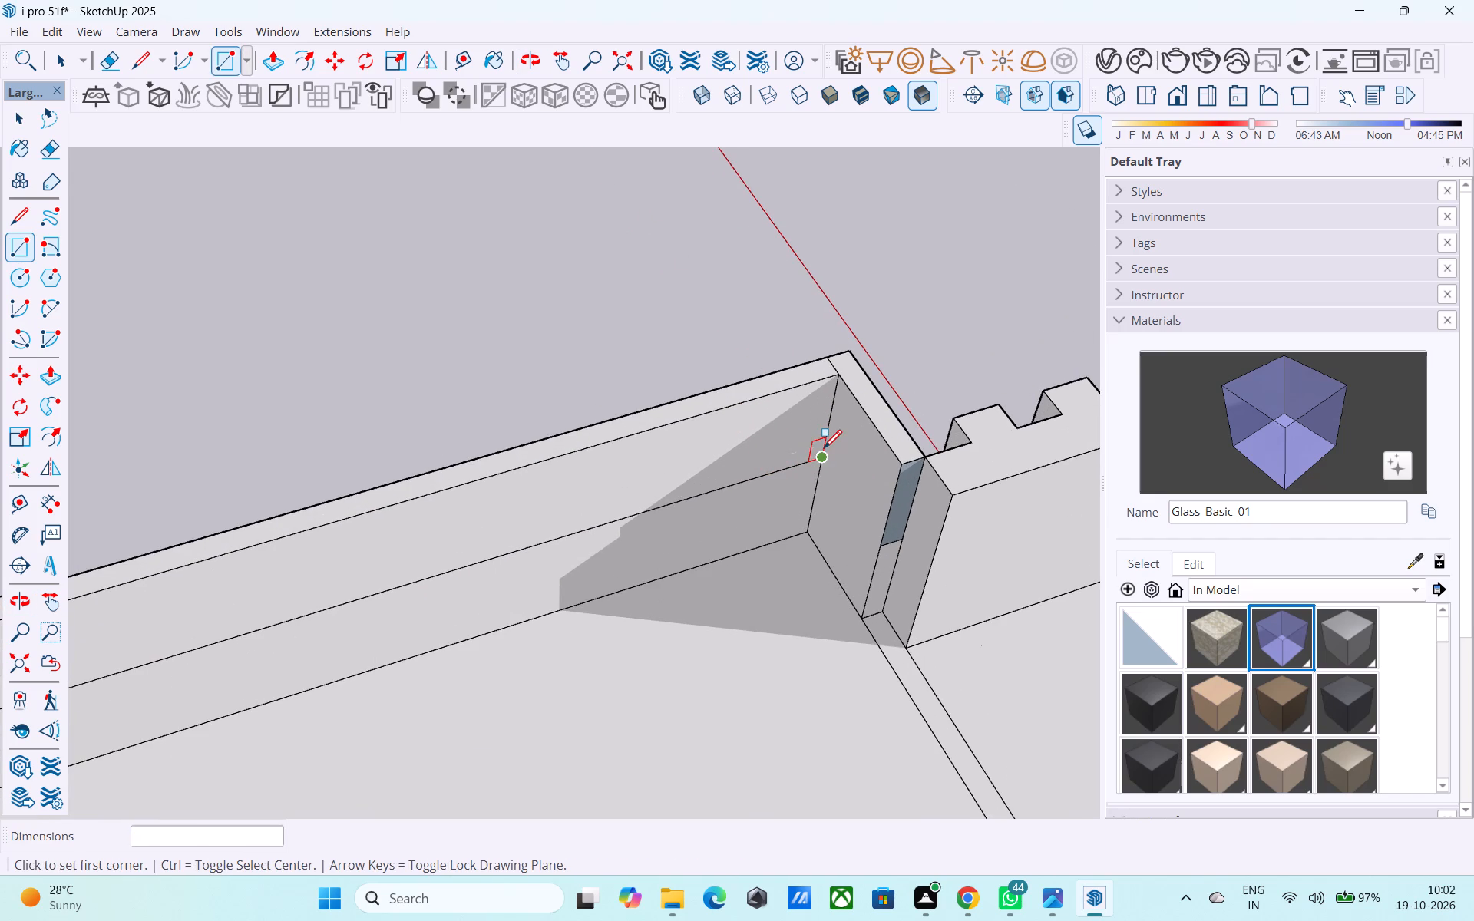
click(905, 460)
key(space)
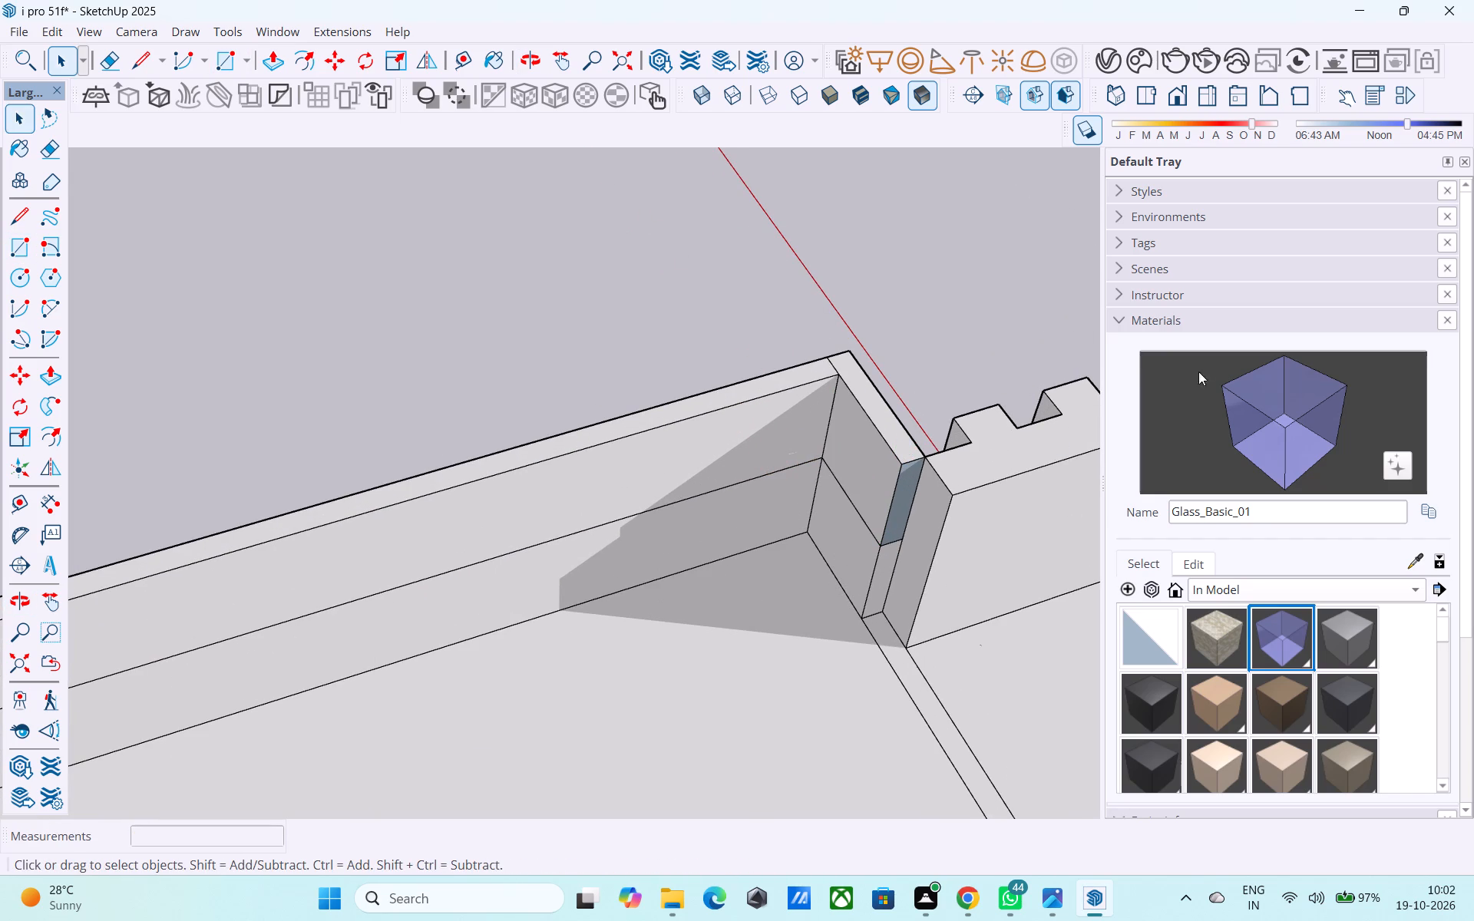
Paint the end section beside the grooved wall, including its top, and the long inner face with Glass_Basic_01.
click(1287, 408)
scroll(882, 540, up, 3)
click(899, 506)
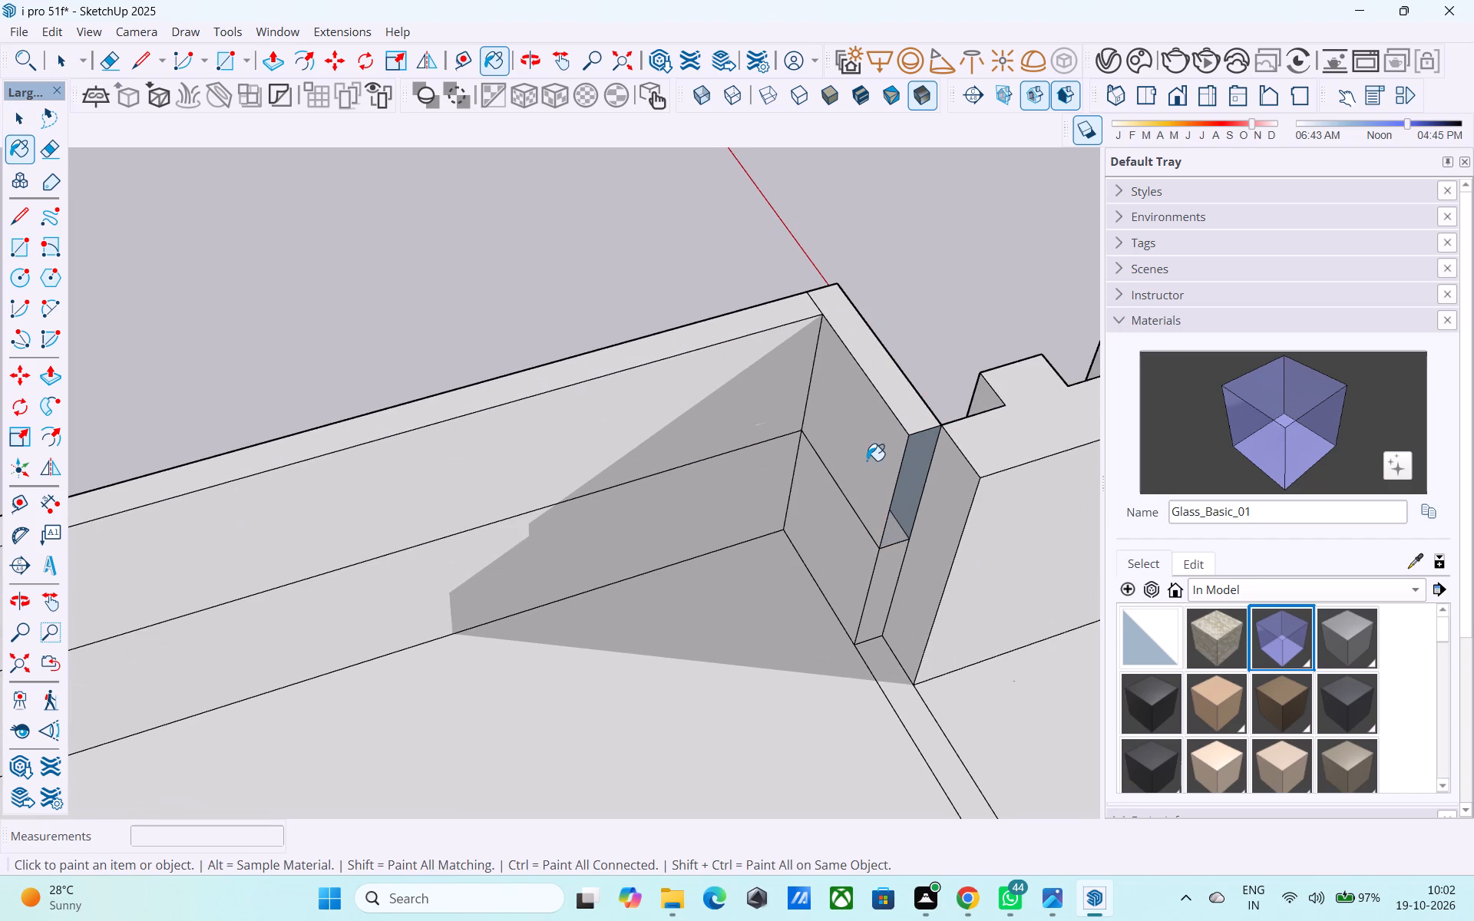
click(867, 460)
double_click(900, 365)
click(768, 374)
scroll(779, 377, down, 7)
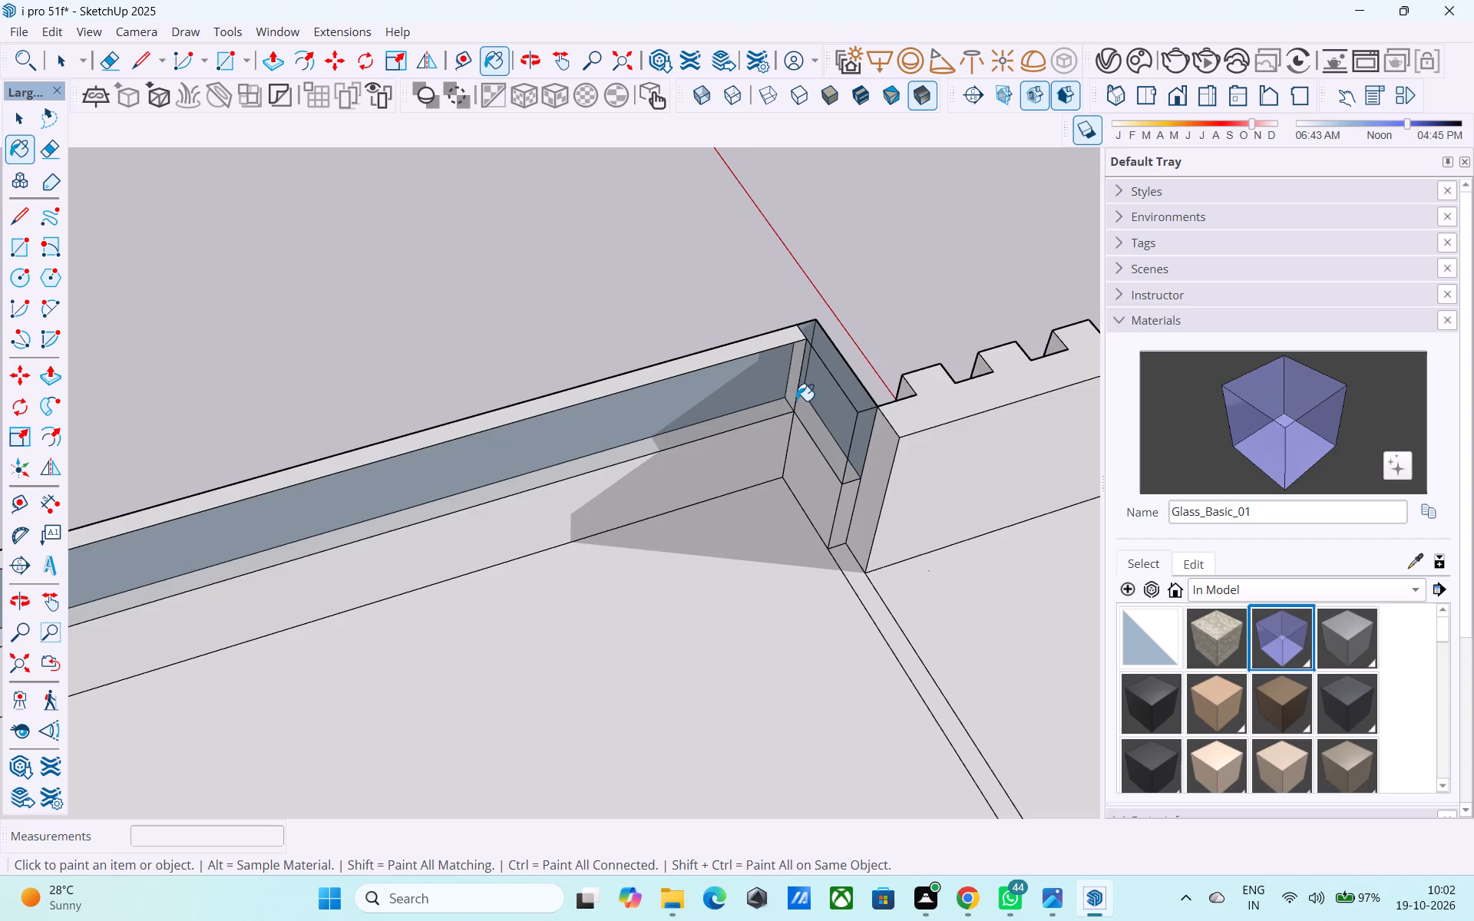
Paint the parapet's inner end face beside the tall block with Glass_Basic_01.
scroll(826, 371, down, 4)
middle_drag(831, 377, 386, 385)
scroll(394, 371, up, 3)
click(363, 348)
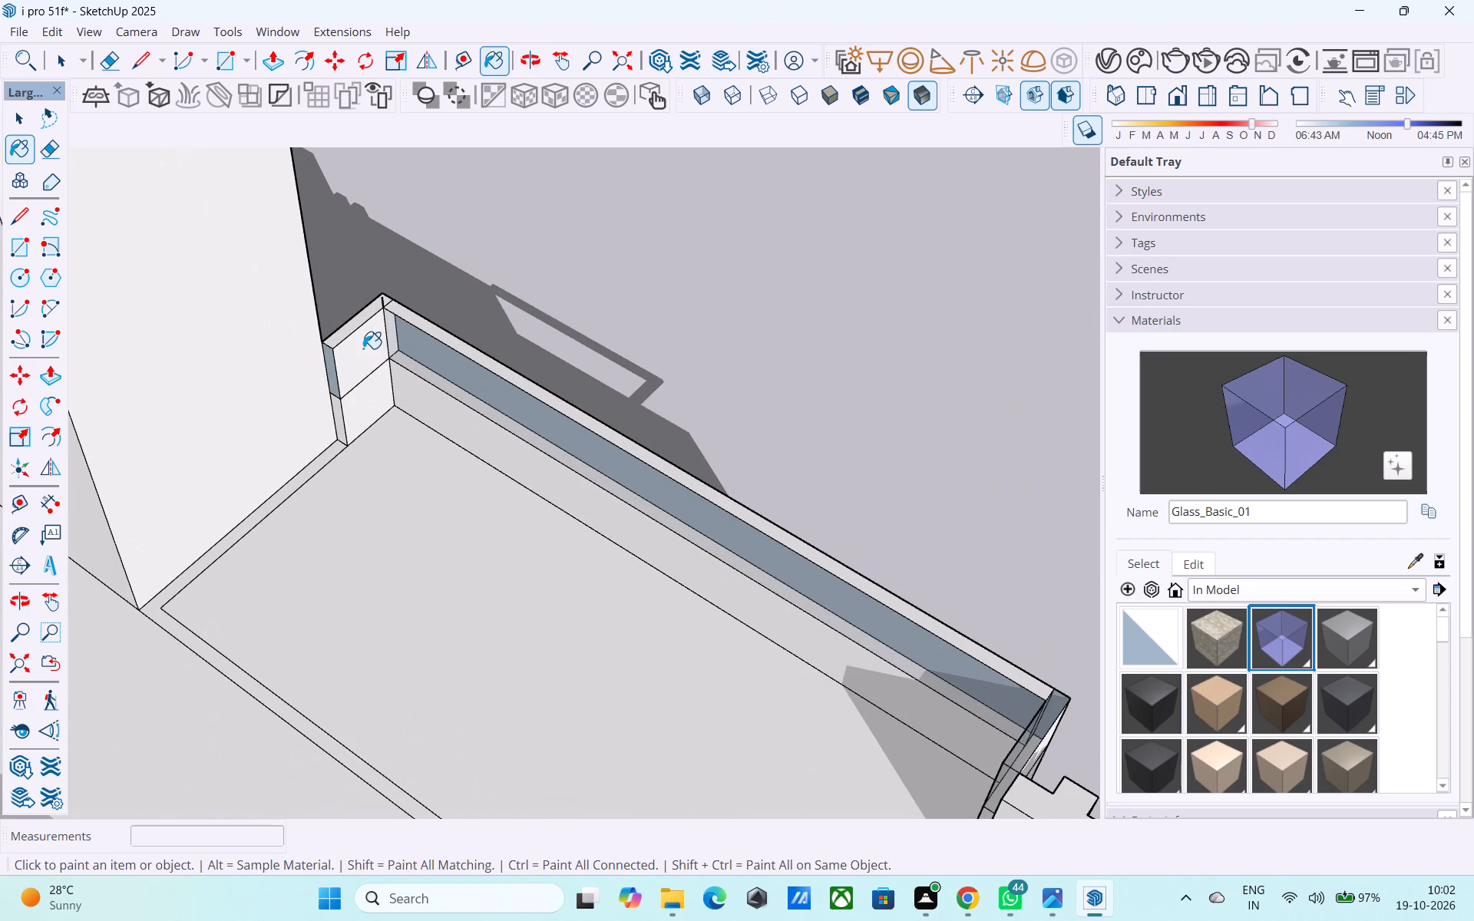
click(390, 335)
click(395, 335)
scroll(395, 336, up, 4)
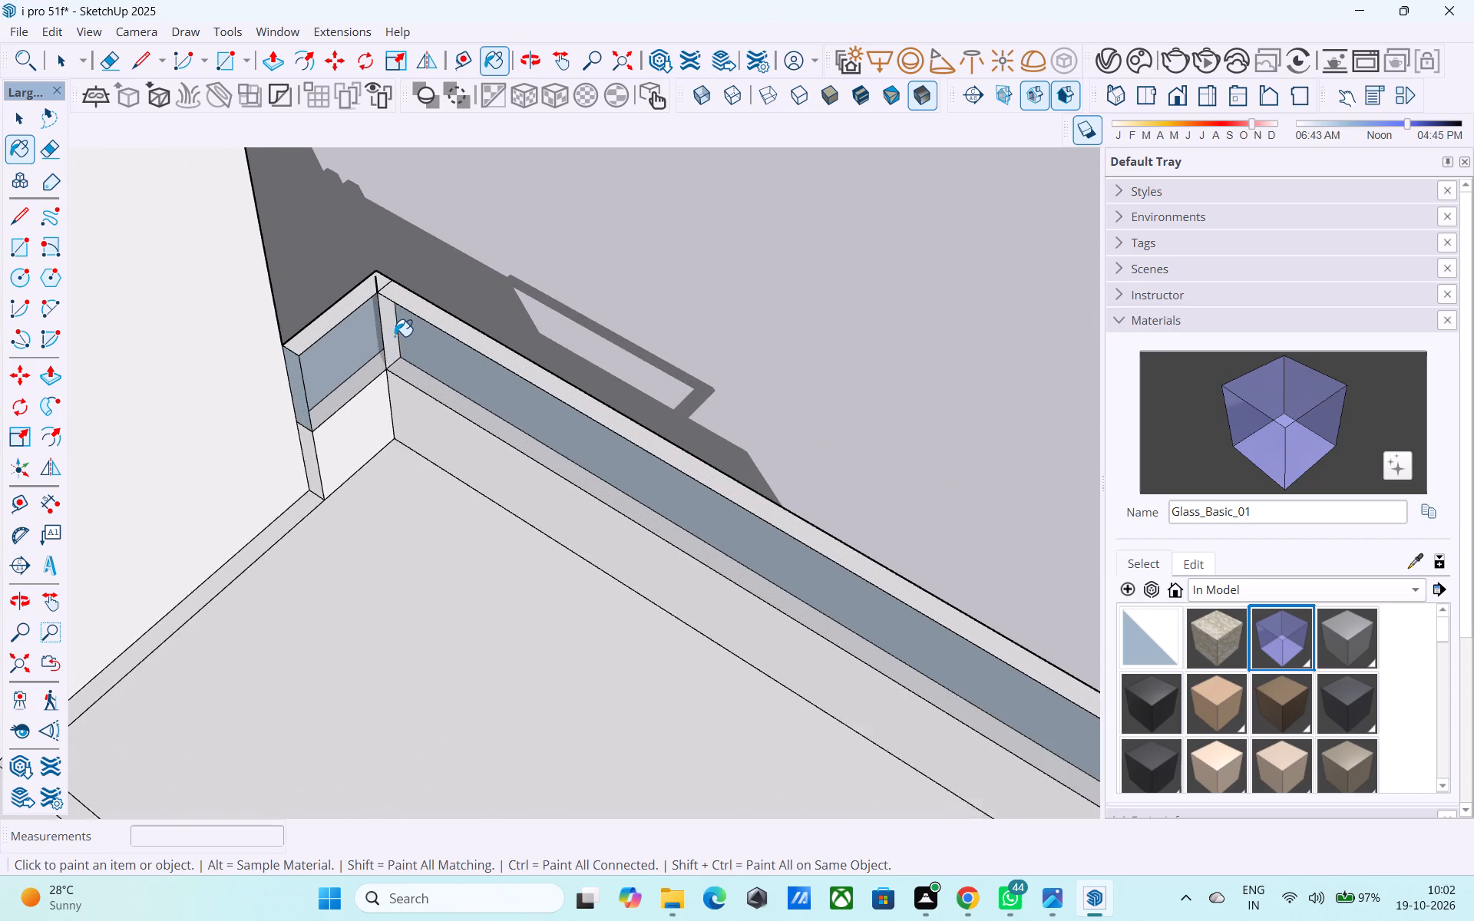
scroll(395, 336, up, 3)
click(395, 337)
scroll(394, 336, up, 1)
click(390, 335)
scroll(393, 337, up, 4)
middle_drag(393, 337, 418, 283)
scroll(402, 306, up, 5)
click(358, 347)
Paint the narrow vertical strip at the parapet's inner corner near the tall block with Glass_Basic_01.
key(space)
middle_drag(358, 347, 260, 243)
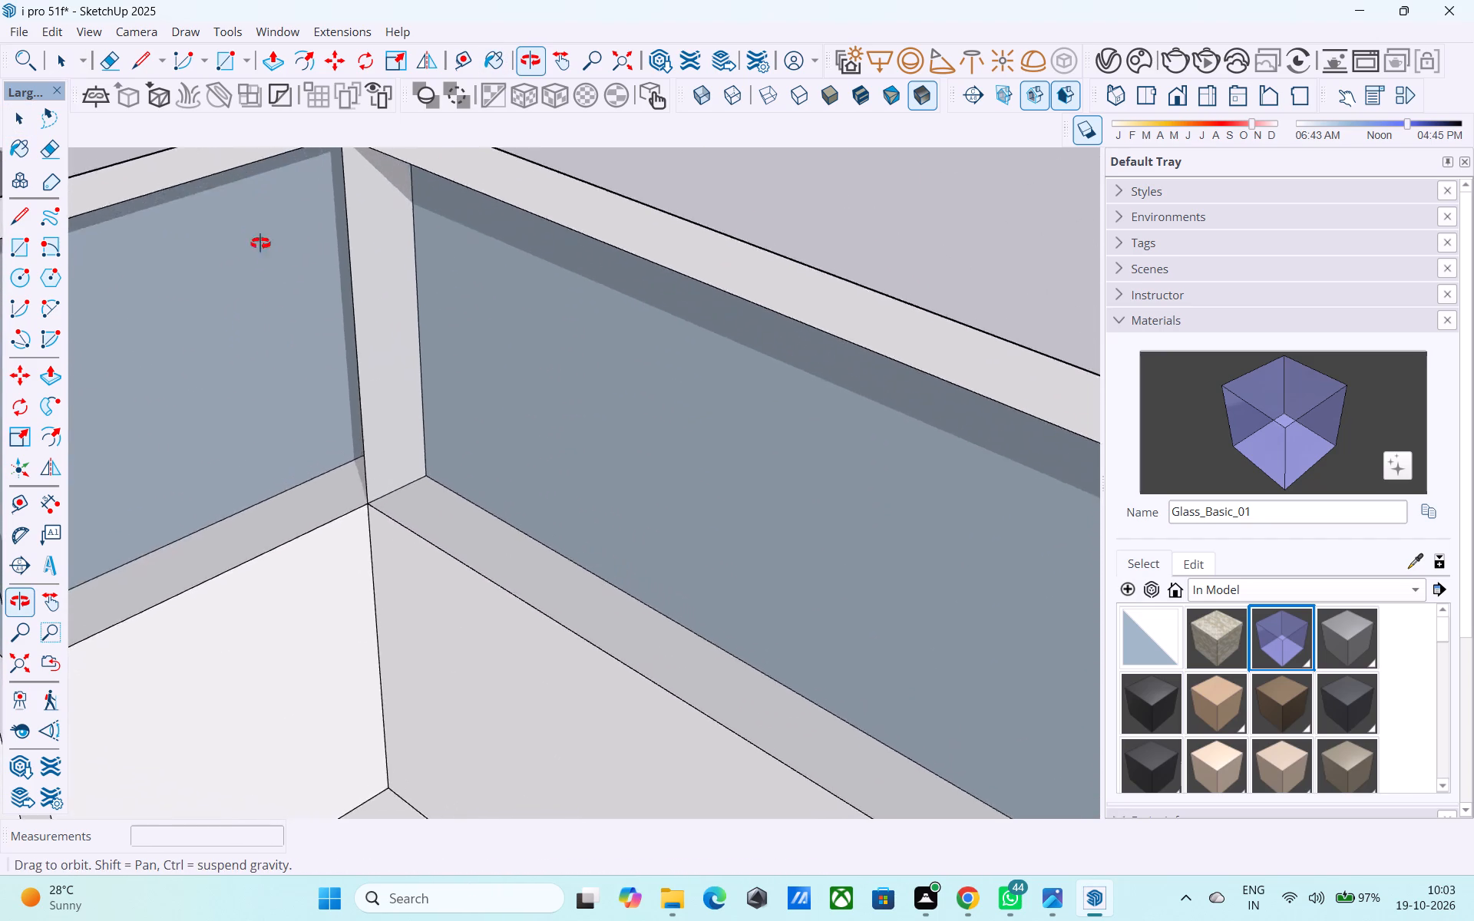
middle_drag(260, 243, 82, 195)
shift+middle_drag(394, 418, 191, 274)
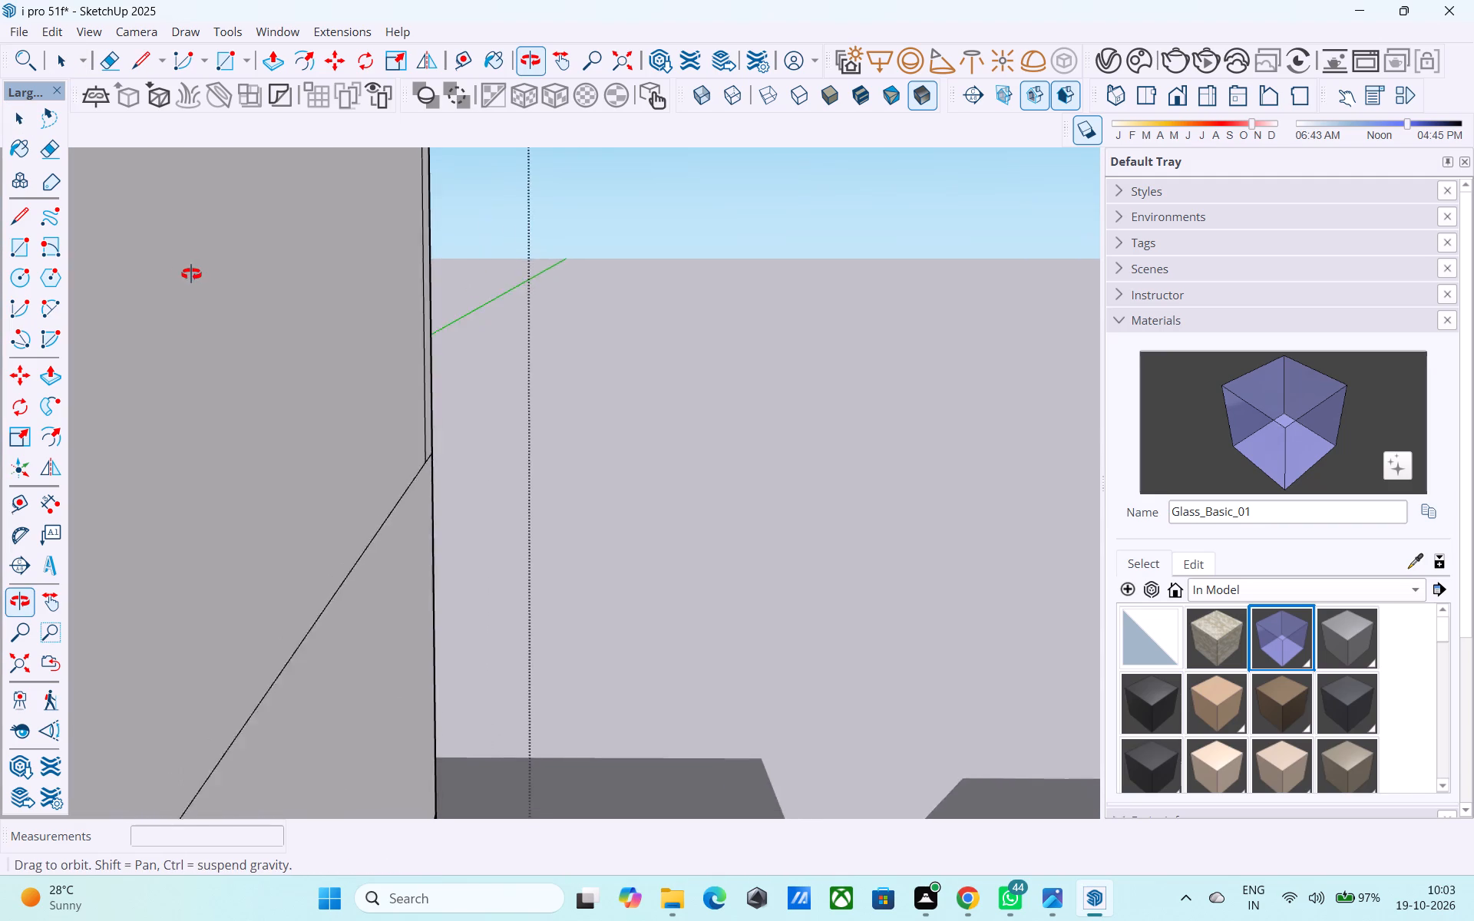
shift+middle_drag(191, 274, 234, 267)
click(393, 307)
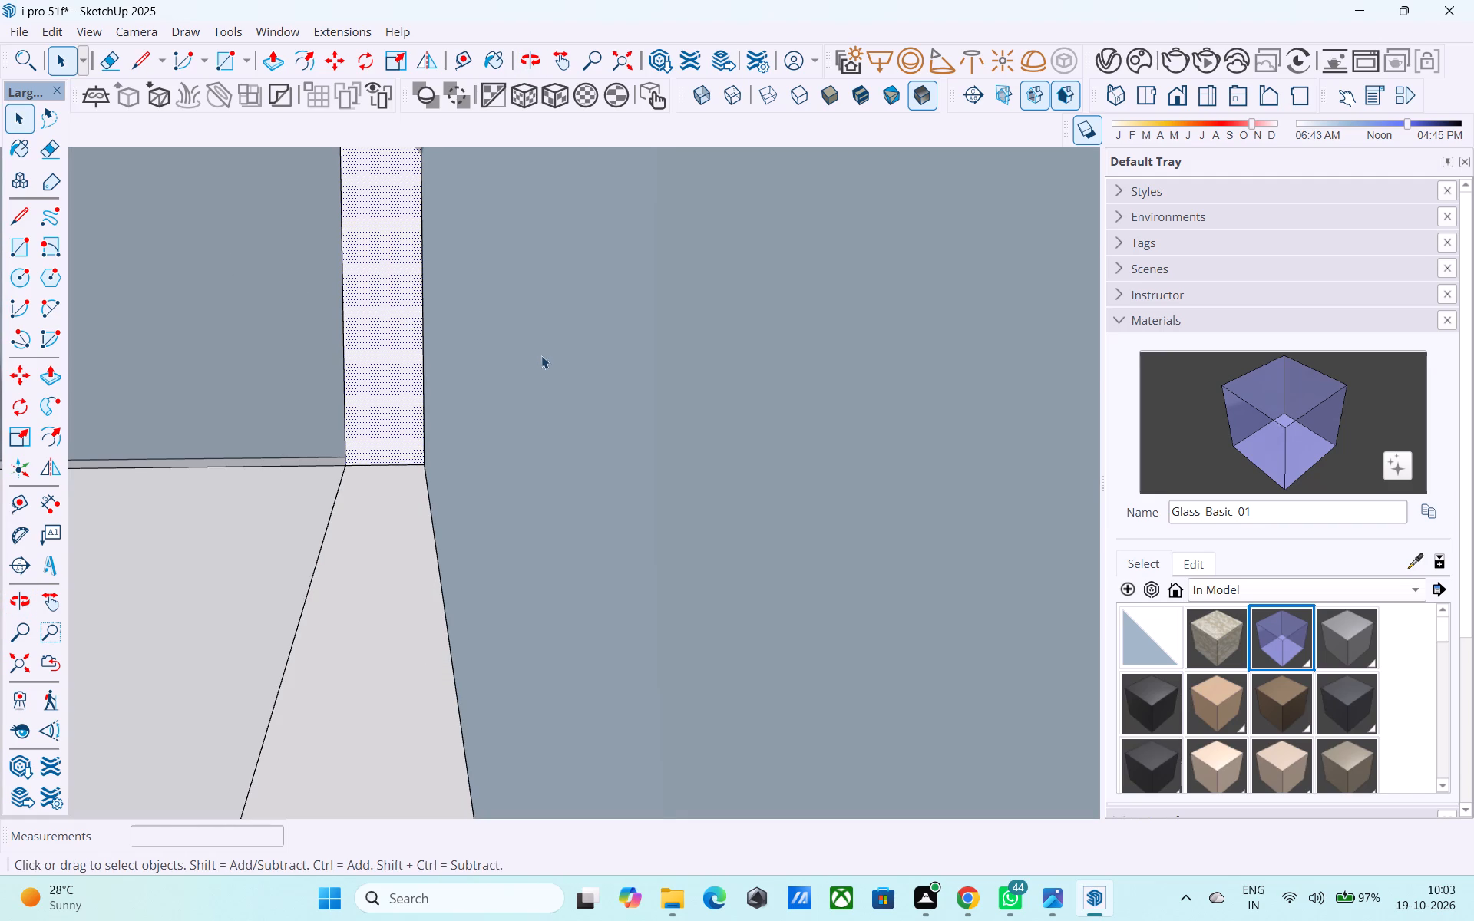
click(1295, 439)
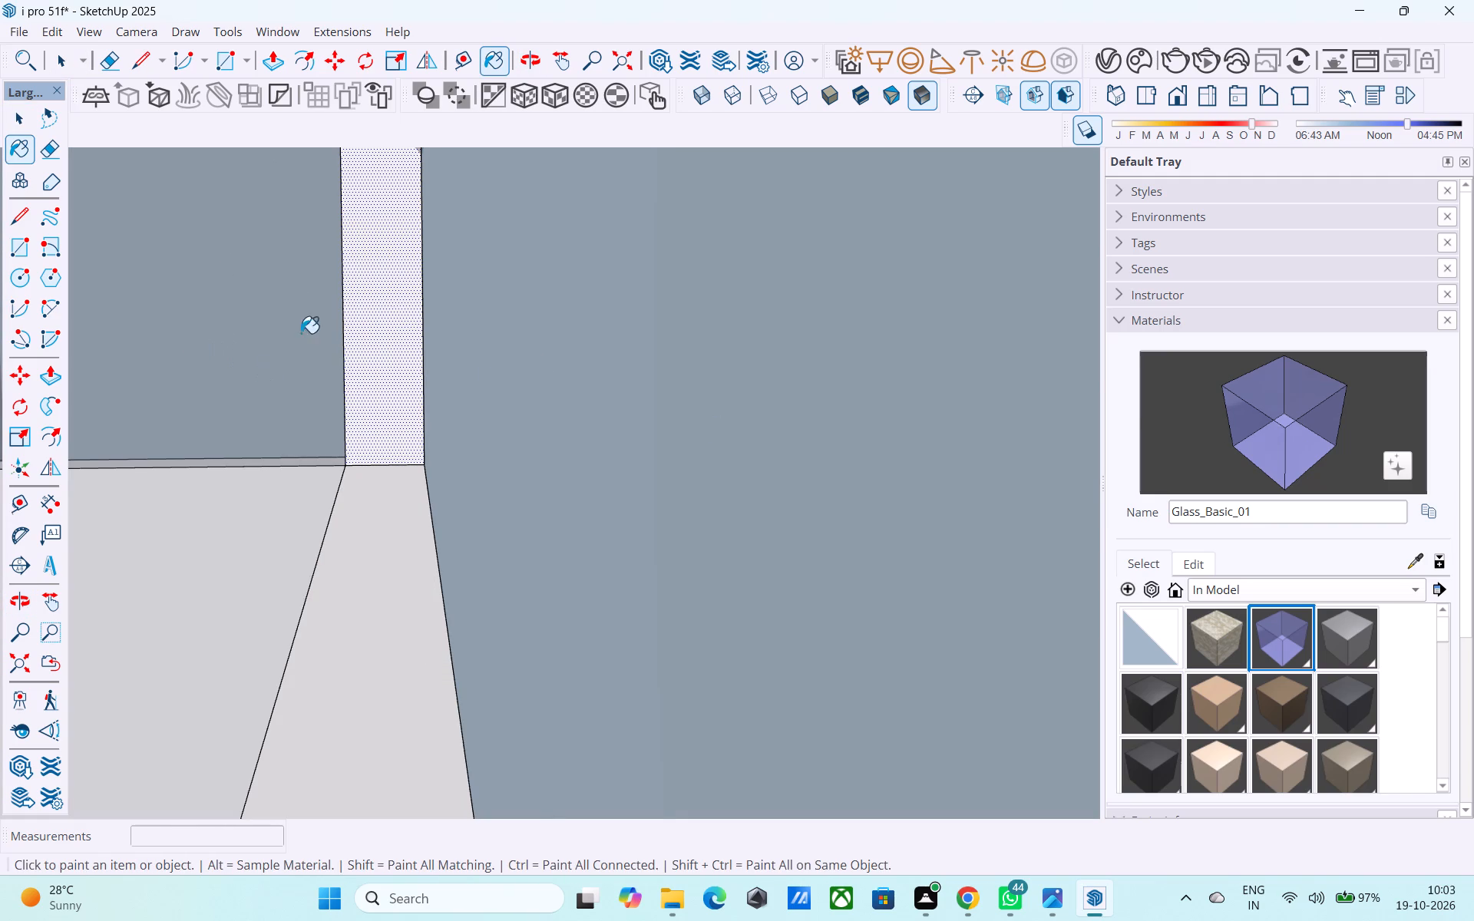
click(398, 302)
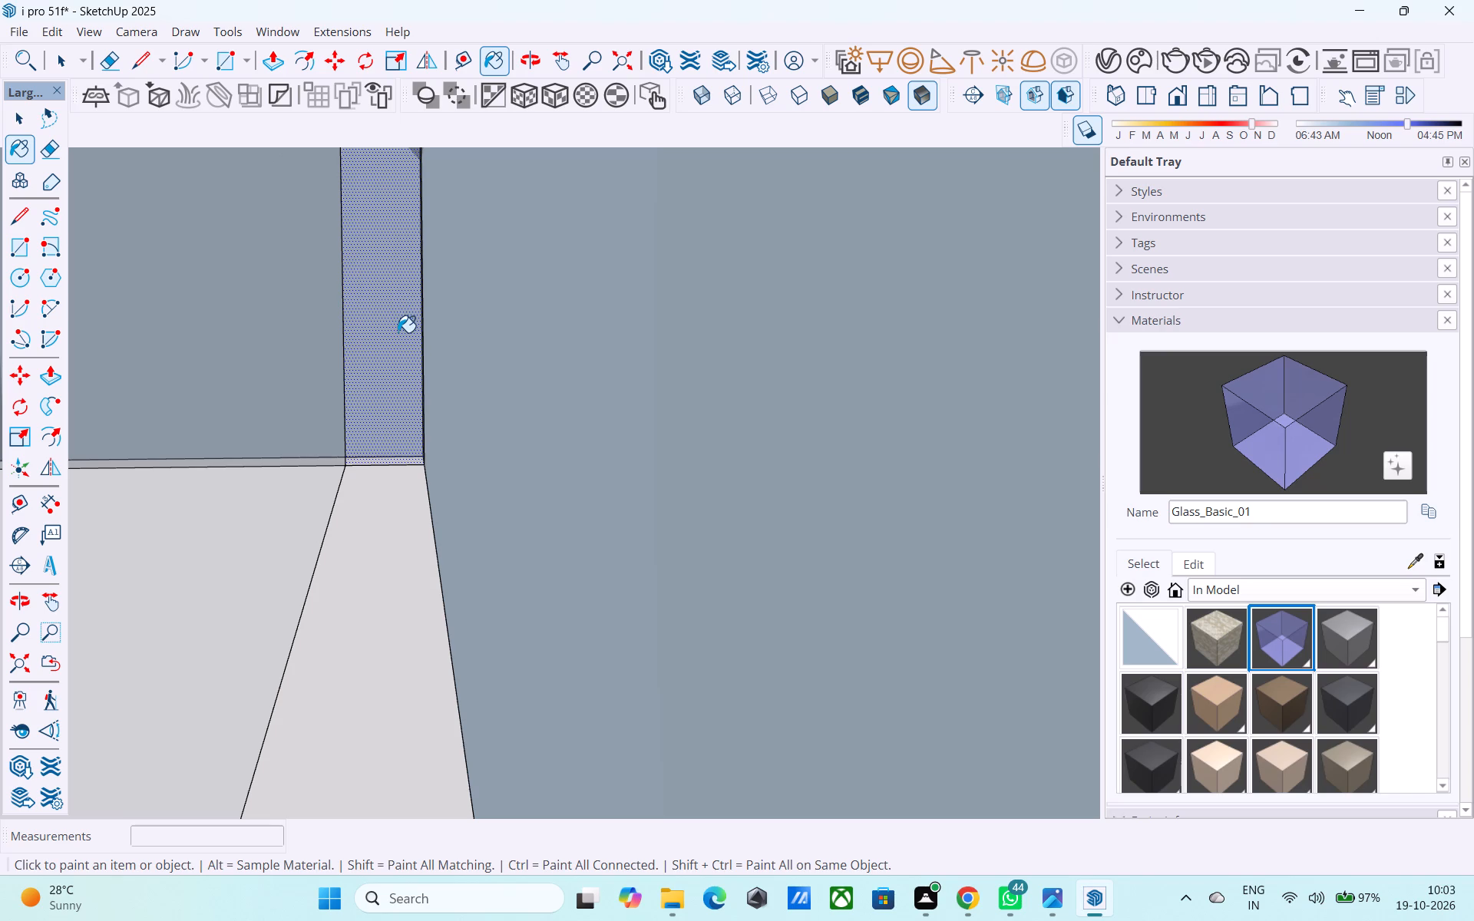
Paint the parapet's long front face, outer end face and narrow corner strip beside the grooved wall with Glass_Basic_01.
scroll(398, 332, down, 13)
middle_drag(377, 400, 172, 441)
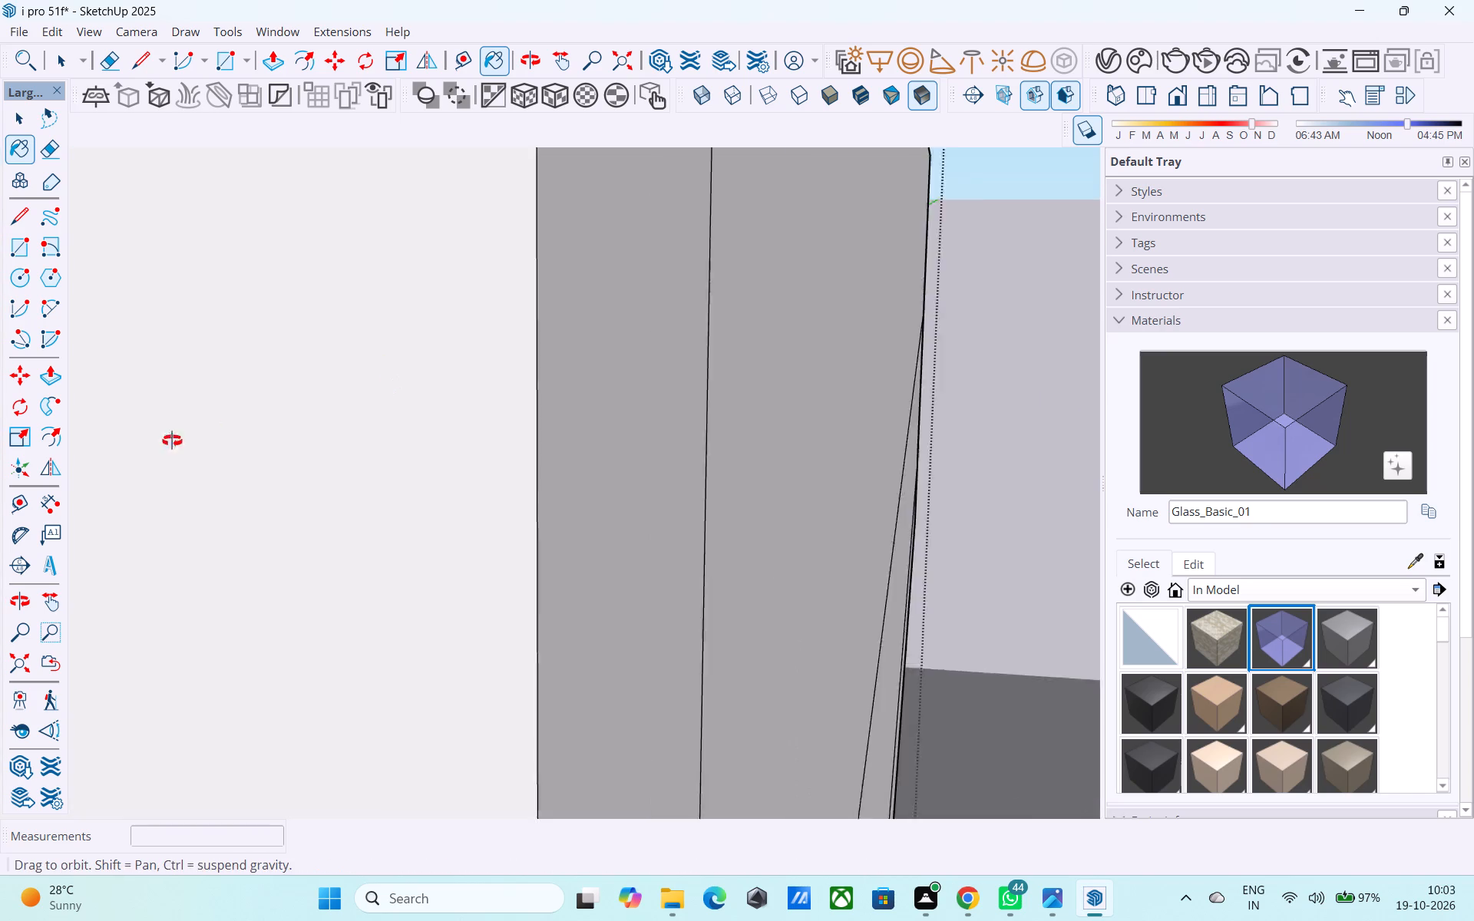
middle_drag(172, 441, 104, 460)
scroll(321, 488, down, 20)
scroll(321, 488, down, 19)
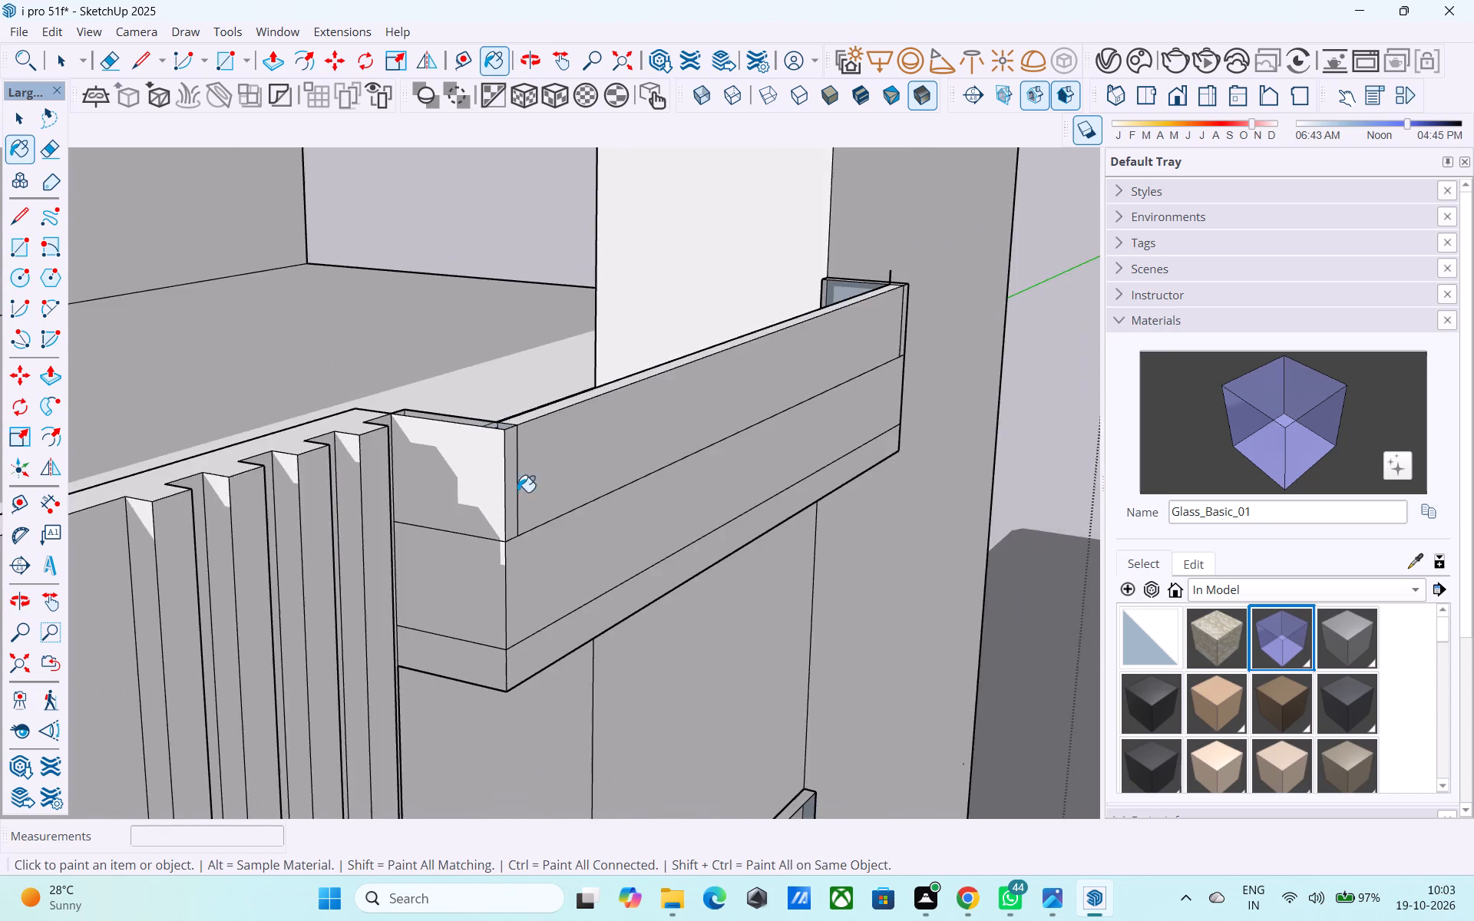
middle_drag(559, 467, 255, 532)
scroll(255, 502, down, 7)
middle_drag(370, 494, 739, 576)
middle_drag(421, 464, 637, 454)
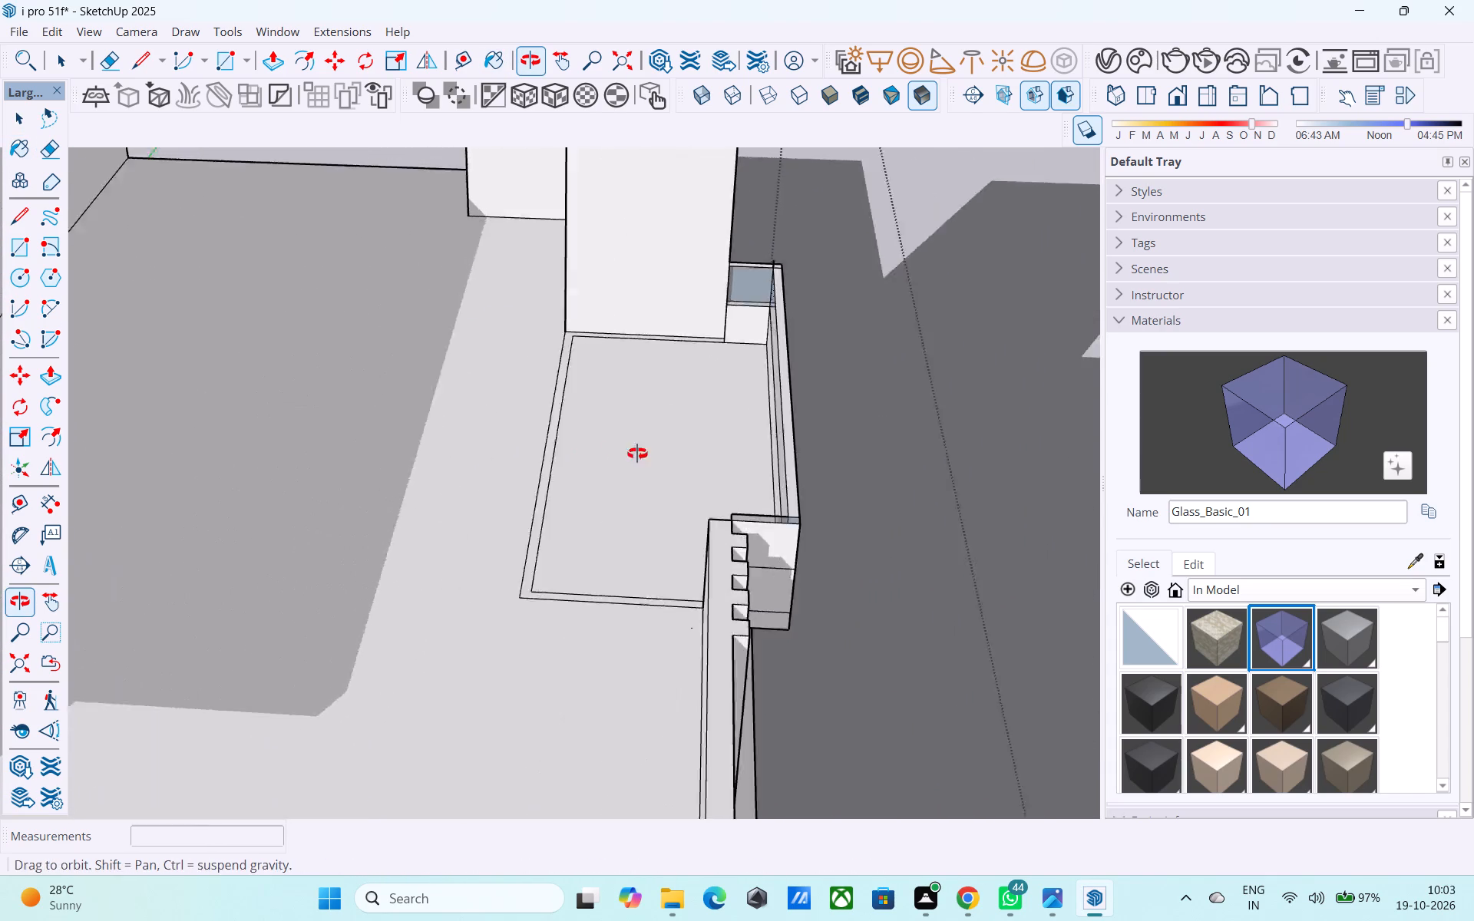
middle_drag(637, 454, 655, 451)
scroll(881, 359, up, 6)
middle_drag(925, 318, 395, 324)
scroll(398, 324, down, 6)
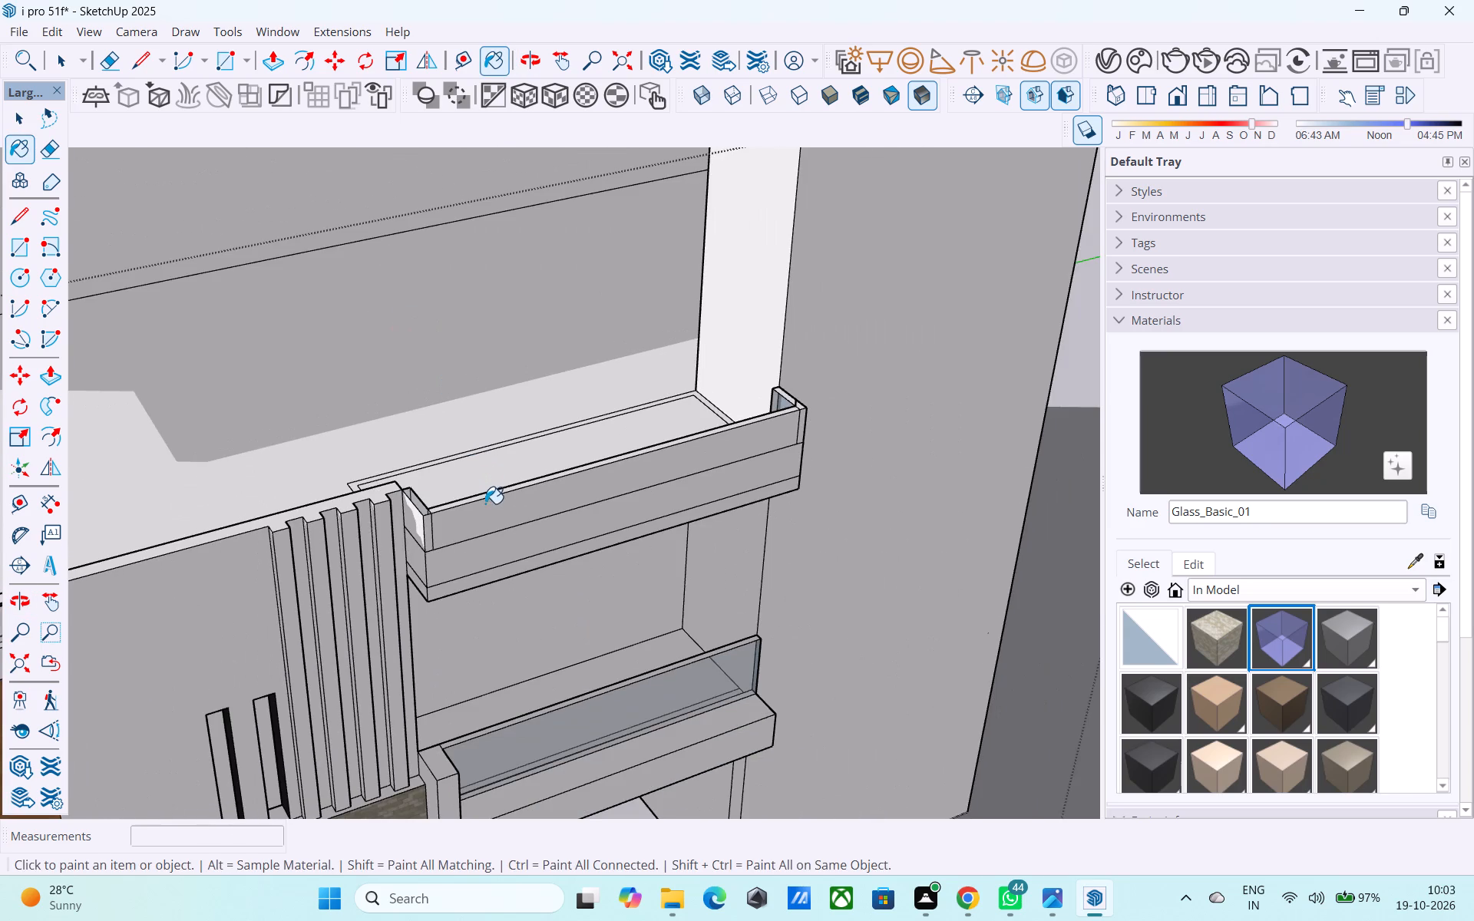
click(485, 503)
scroll(453, 524, up, 13)
click(351, 498)
scroll(359, 506, up, 4)
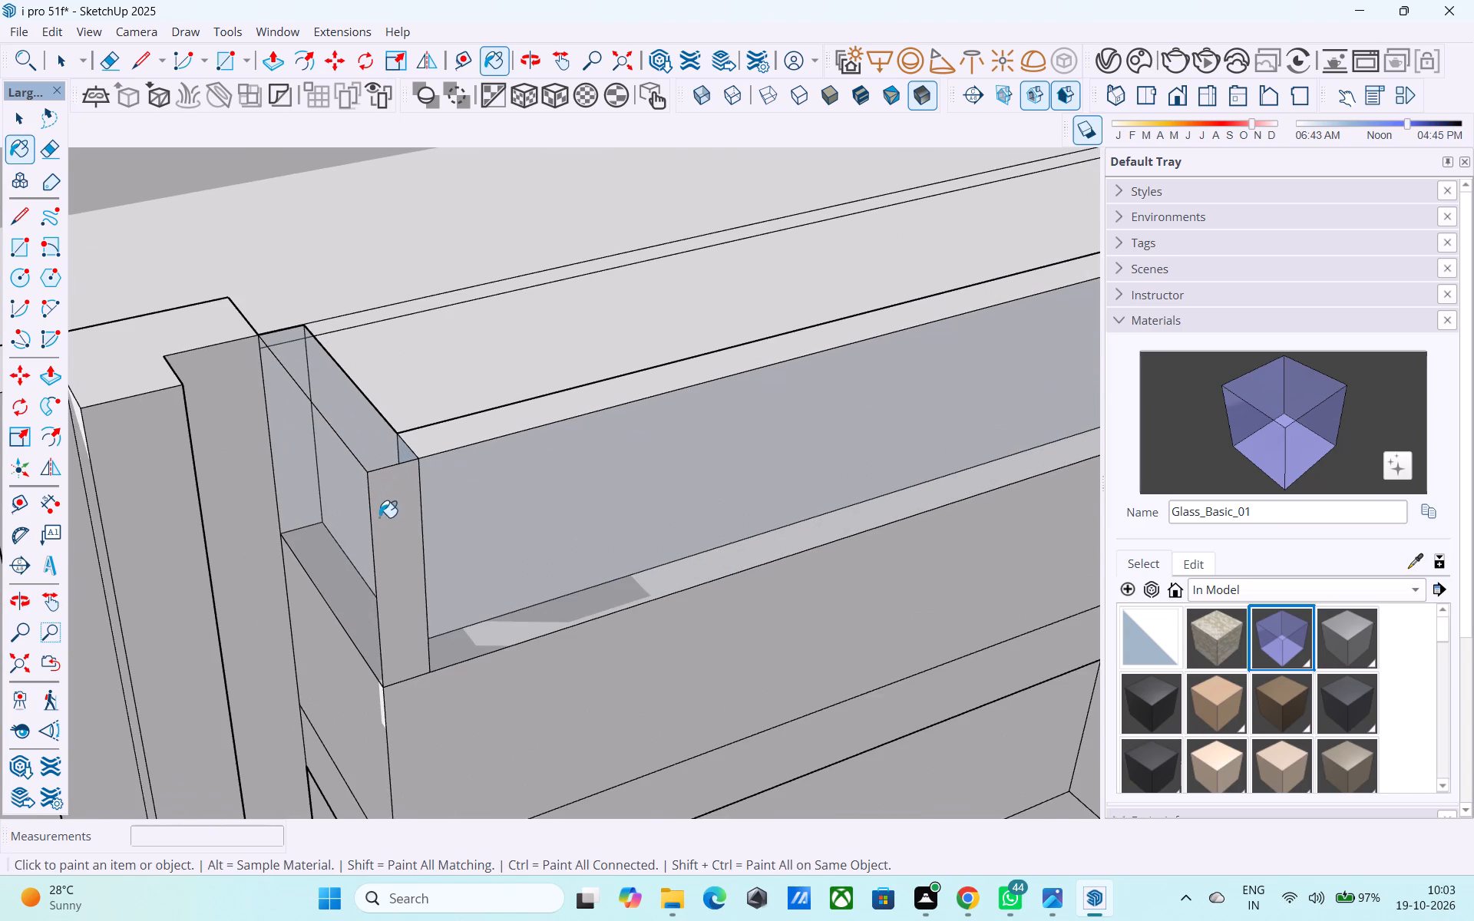
click(380, 517)
Erase the vertical edge separating the narrow corner strip from the long front face beside the grooved wall.
scroll(267, 523, down, 6)
scroll(370, 531, up, 3)
middle_drag(357, 529, 485, 457)
key(e)
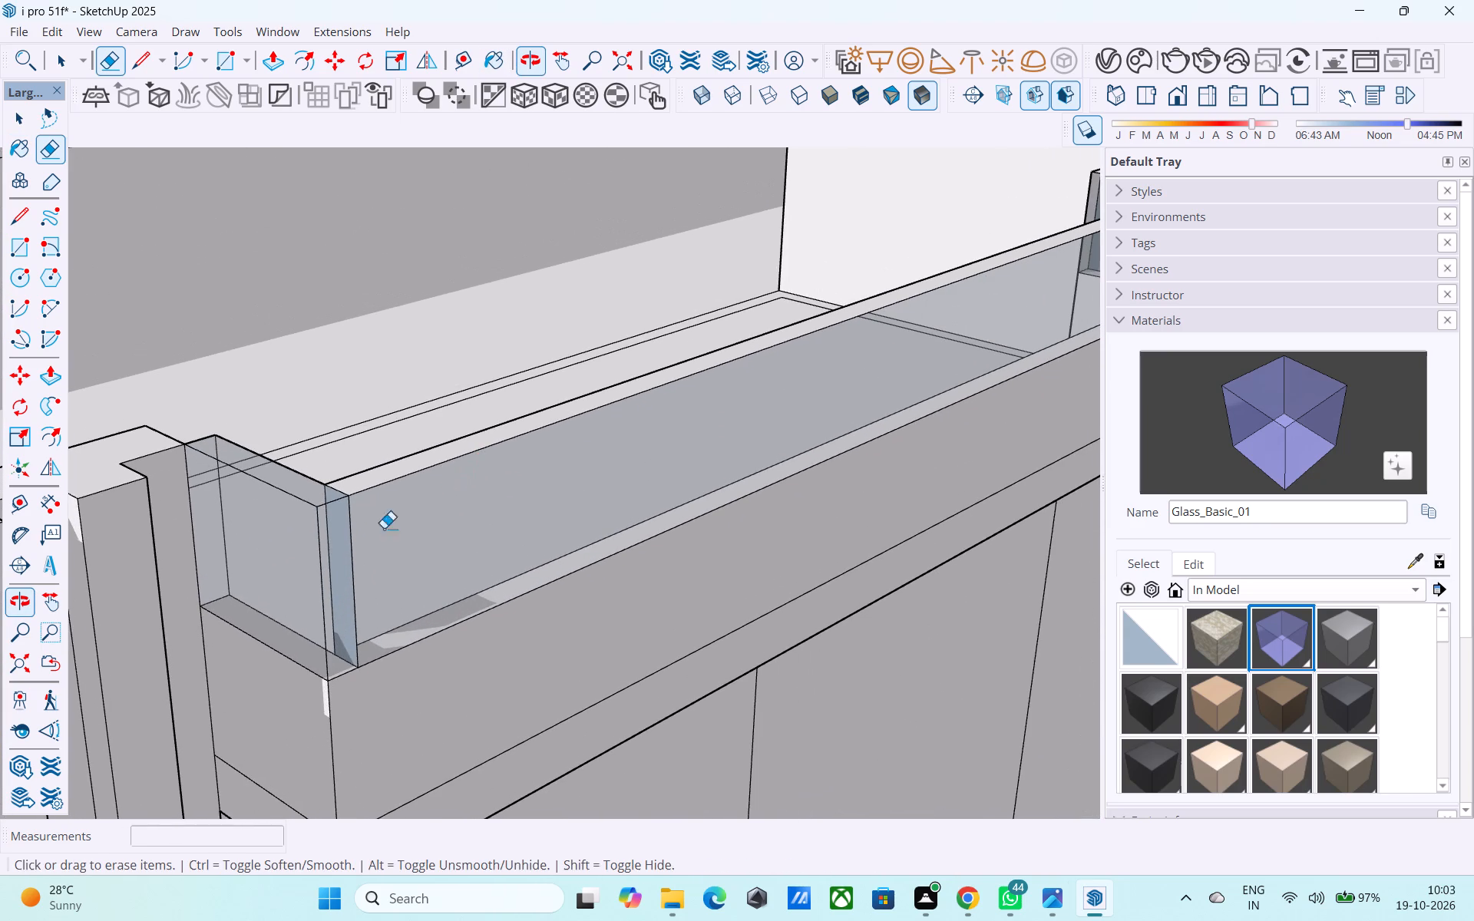
click(355, 540)
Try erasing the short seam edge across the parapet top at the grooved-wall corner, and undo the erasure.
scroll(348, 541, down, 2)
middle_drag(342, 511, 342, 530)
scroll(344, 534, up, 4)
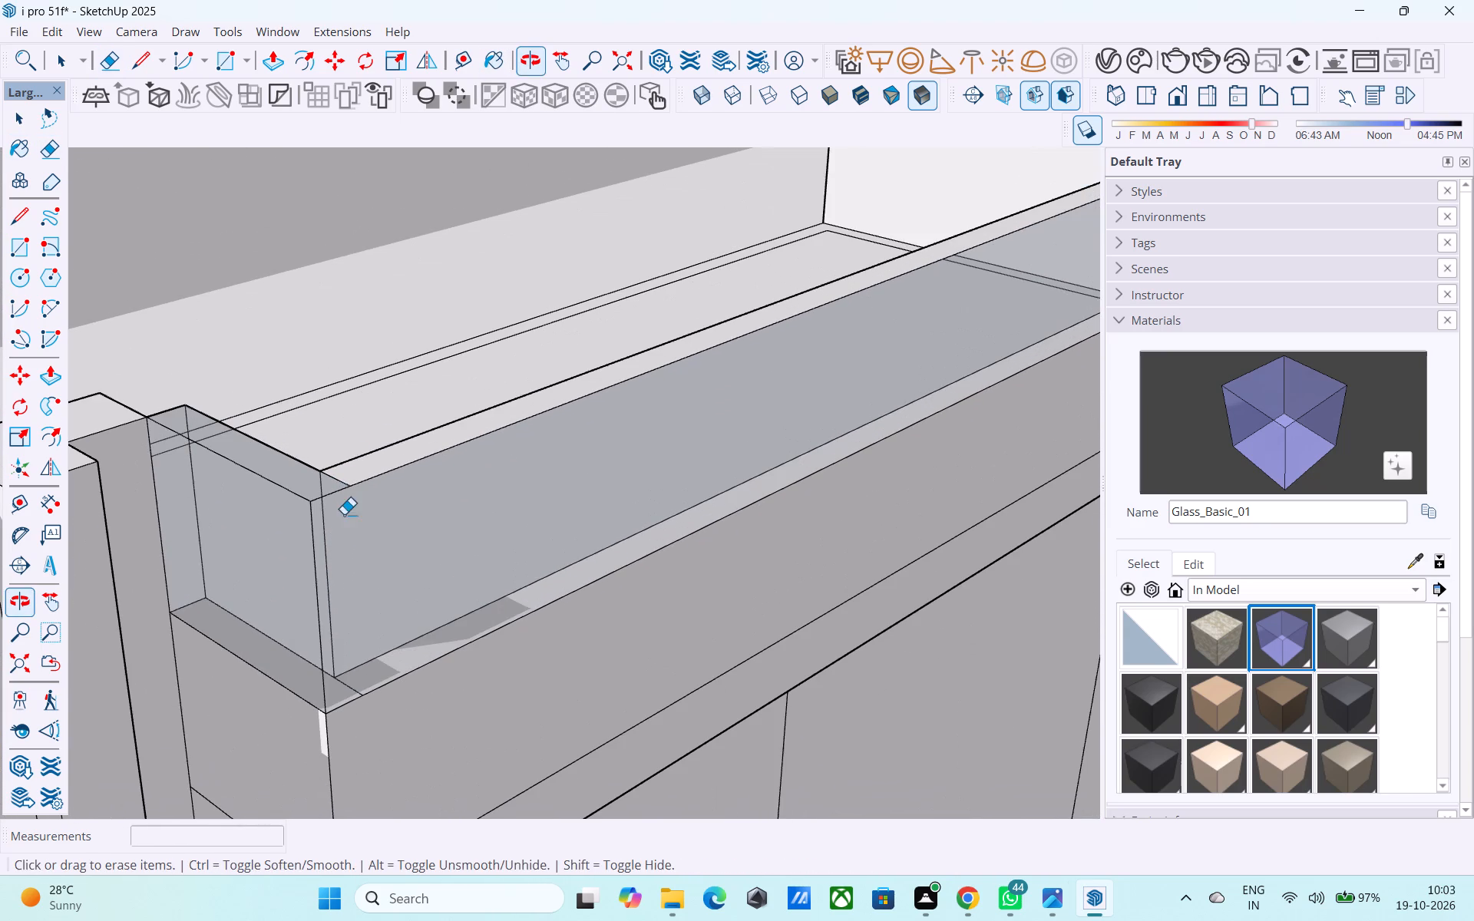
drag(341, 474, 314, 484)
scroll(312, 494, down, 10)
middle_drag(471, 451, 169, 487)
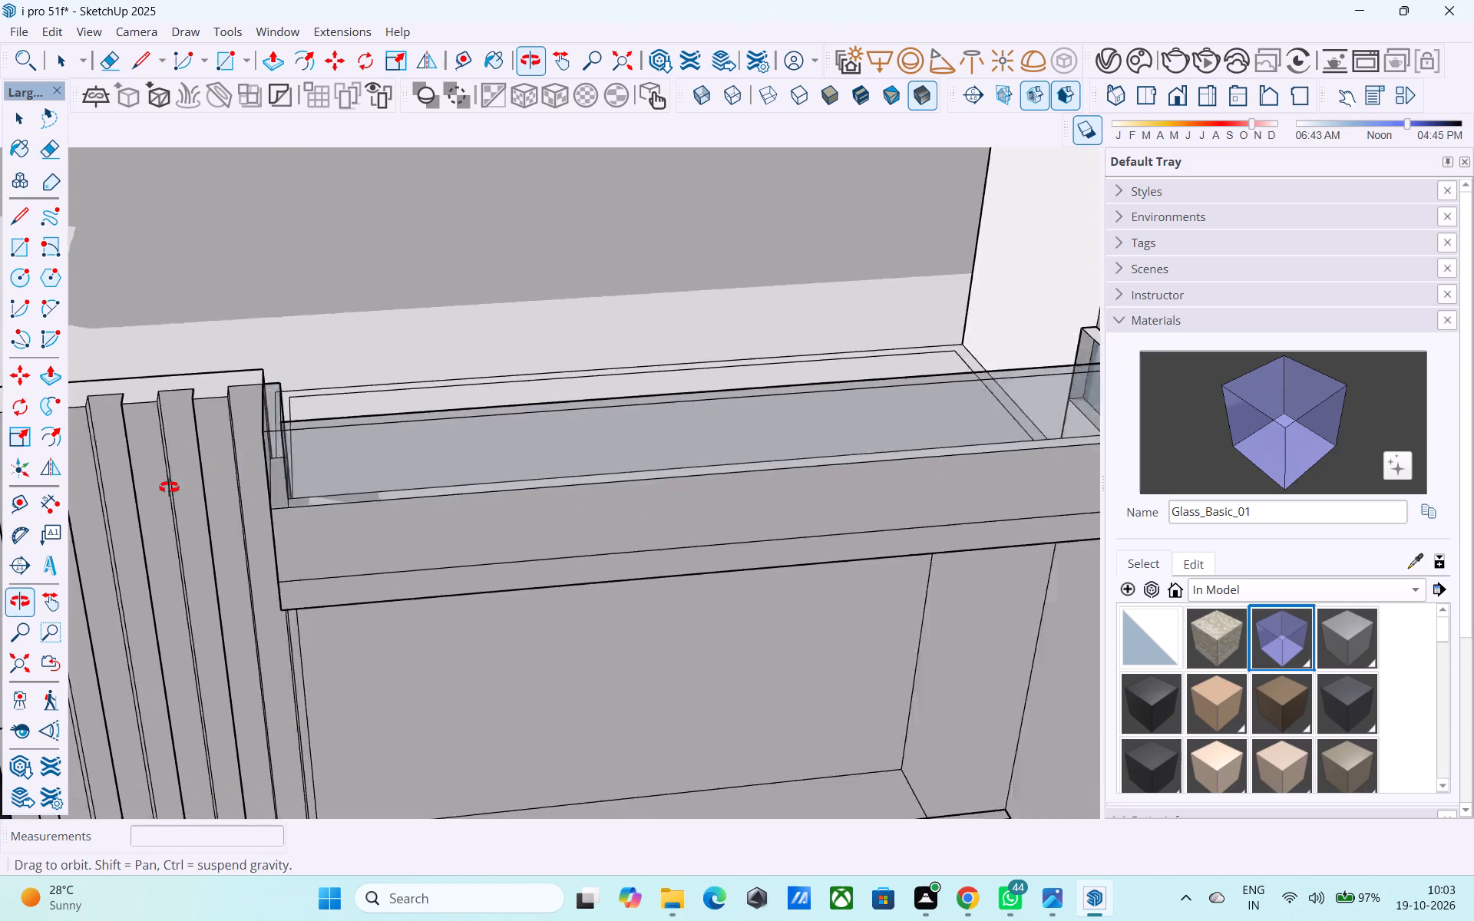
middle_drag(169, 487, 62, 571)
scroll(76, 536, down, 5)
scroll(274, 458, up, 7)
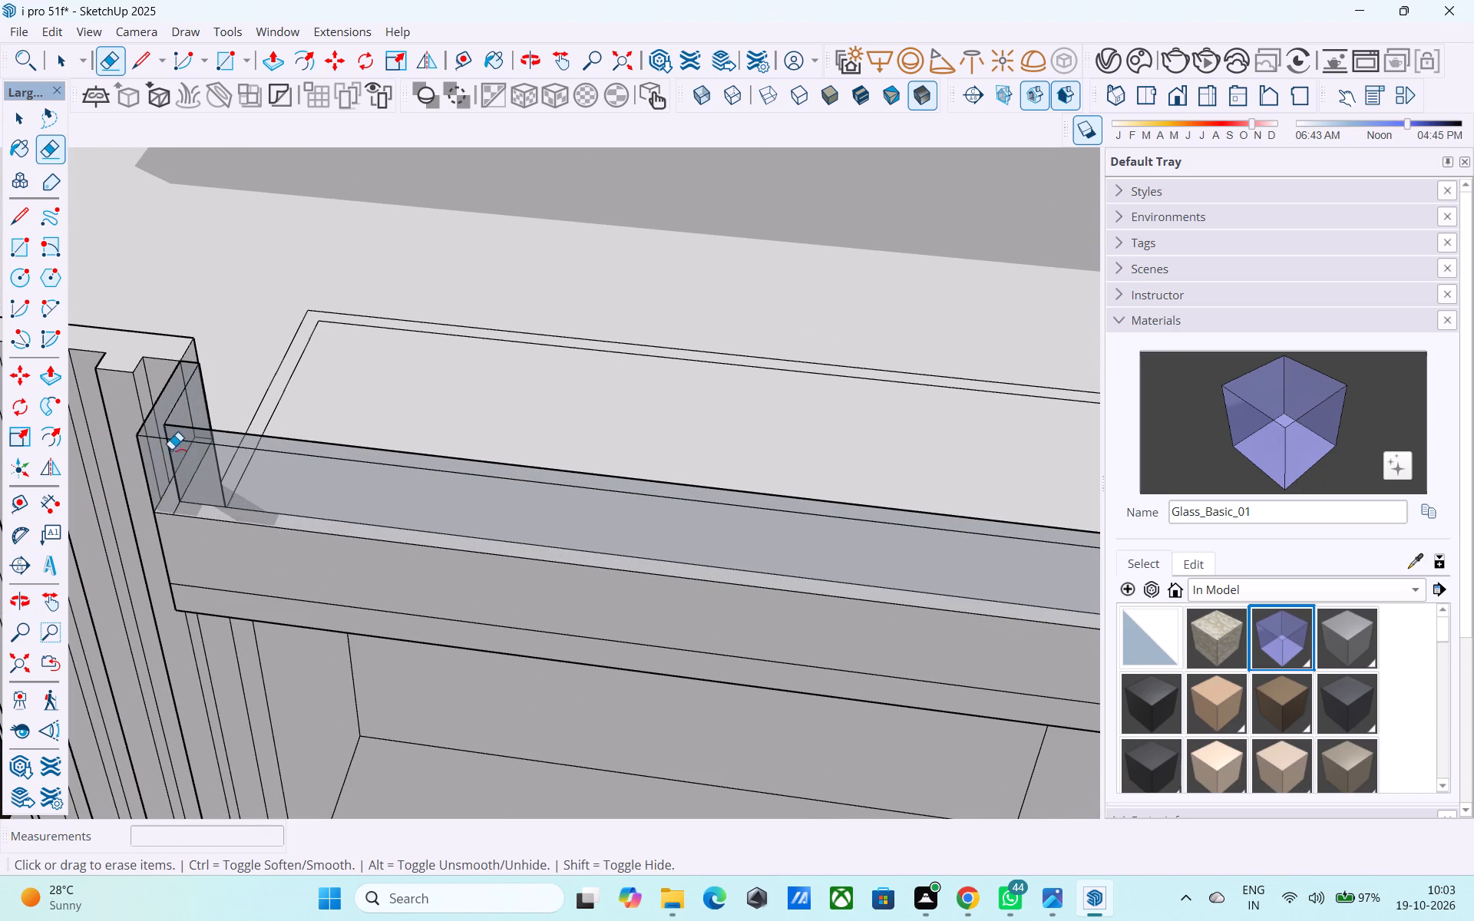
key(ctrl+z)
Paint the long parapet top with Glass_Basic_01 and erase the short seam edge at its corner beside the grooved wall.
middle_drag(166, 441, 393, 404)
shift+middle_drag(208, 480, 321, 432)
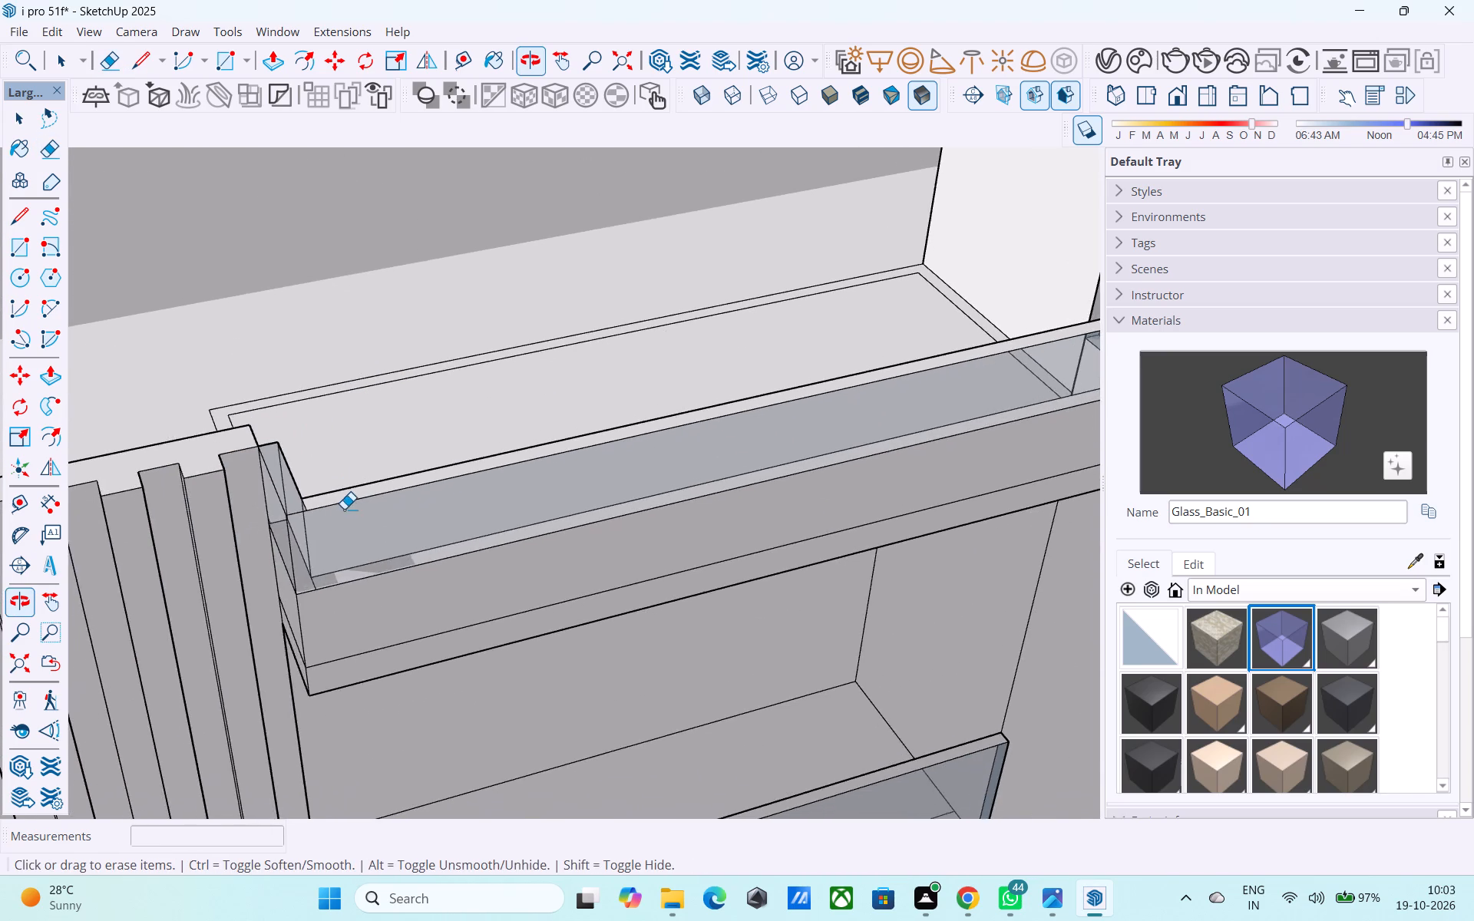
scroll(344, 509, up, 6)
click(1294, 442)
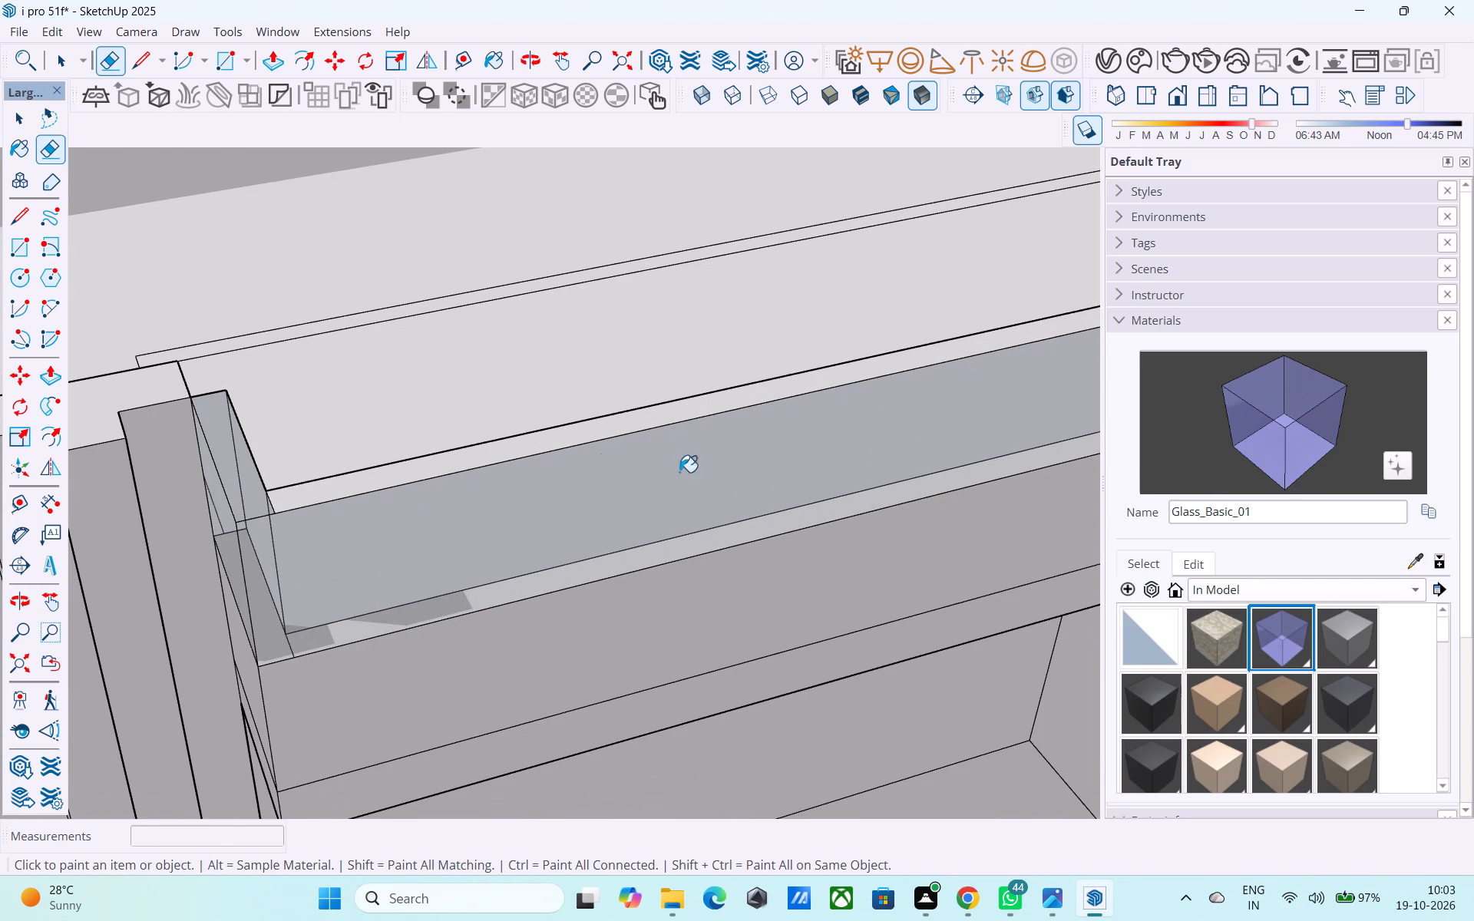
scroll(342, 459, up, 3)
click(281, 504)
scroll(237, 527, up, 3)
key(e)
drag(243, 526, 261, 517)
Paint the top face of the parapet's short end section at the tall block with Glass_Basic_01.
scroll(256, 516, down, 12)
middle_drag(444, 497, 251, 484)
scroll(169, 469, down, 9)
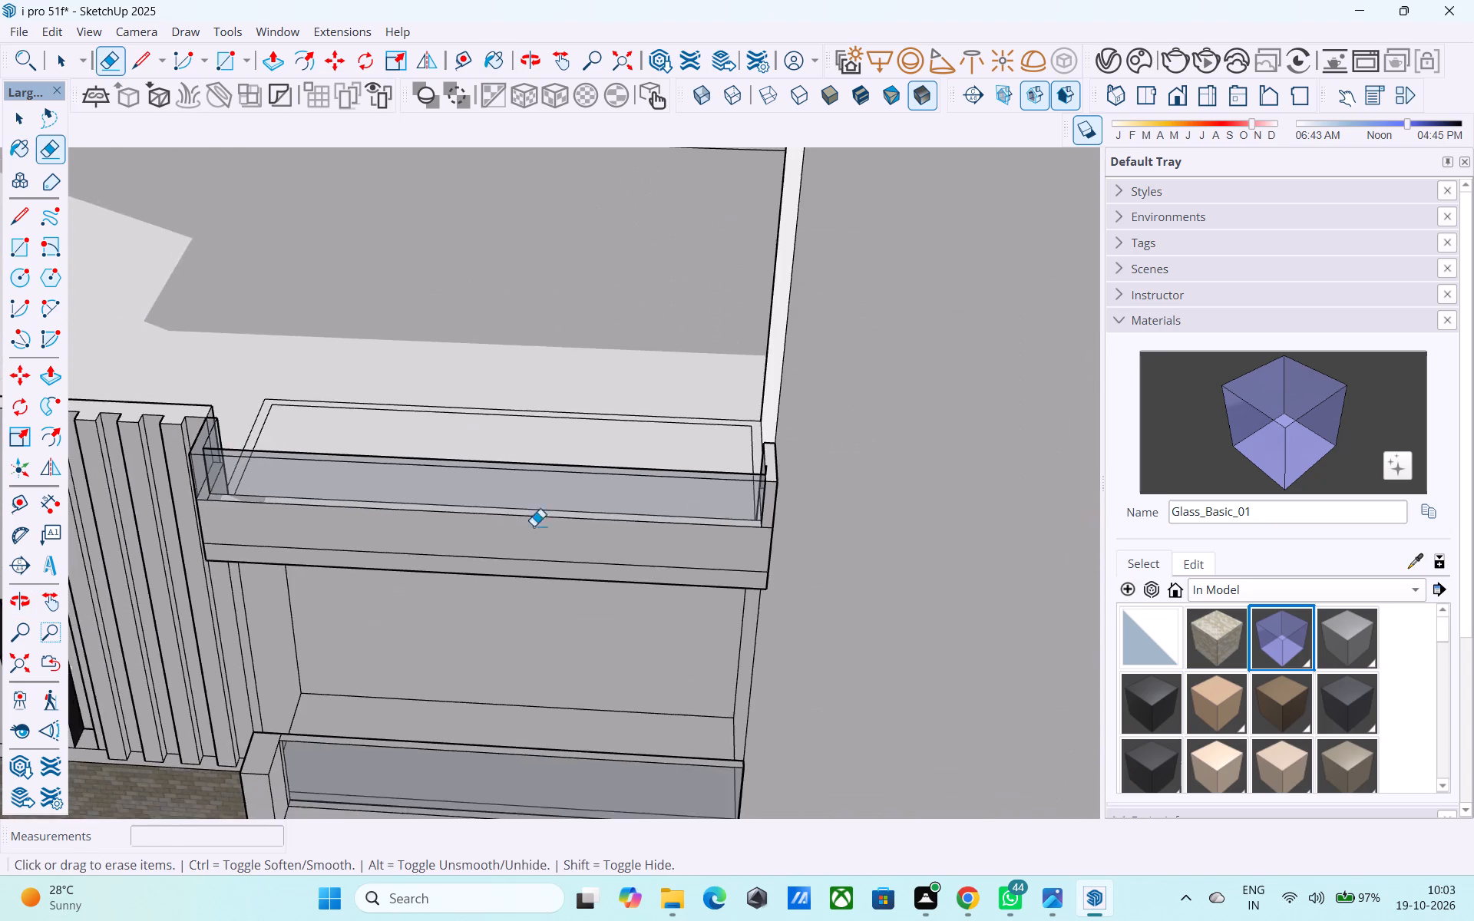
scroll(771, 512, up, 11)
key(space)
middle_drag(782, 433, 722, 421)
click(1318, 391)
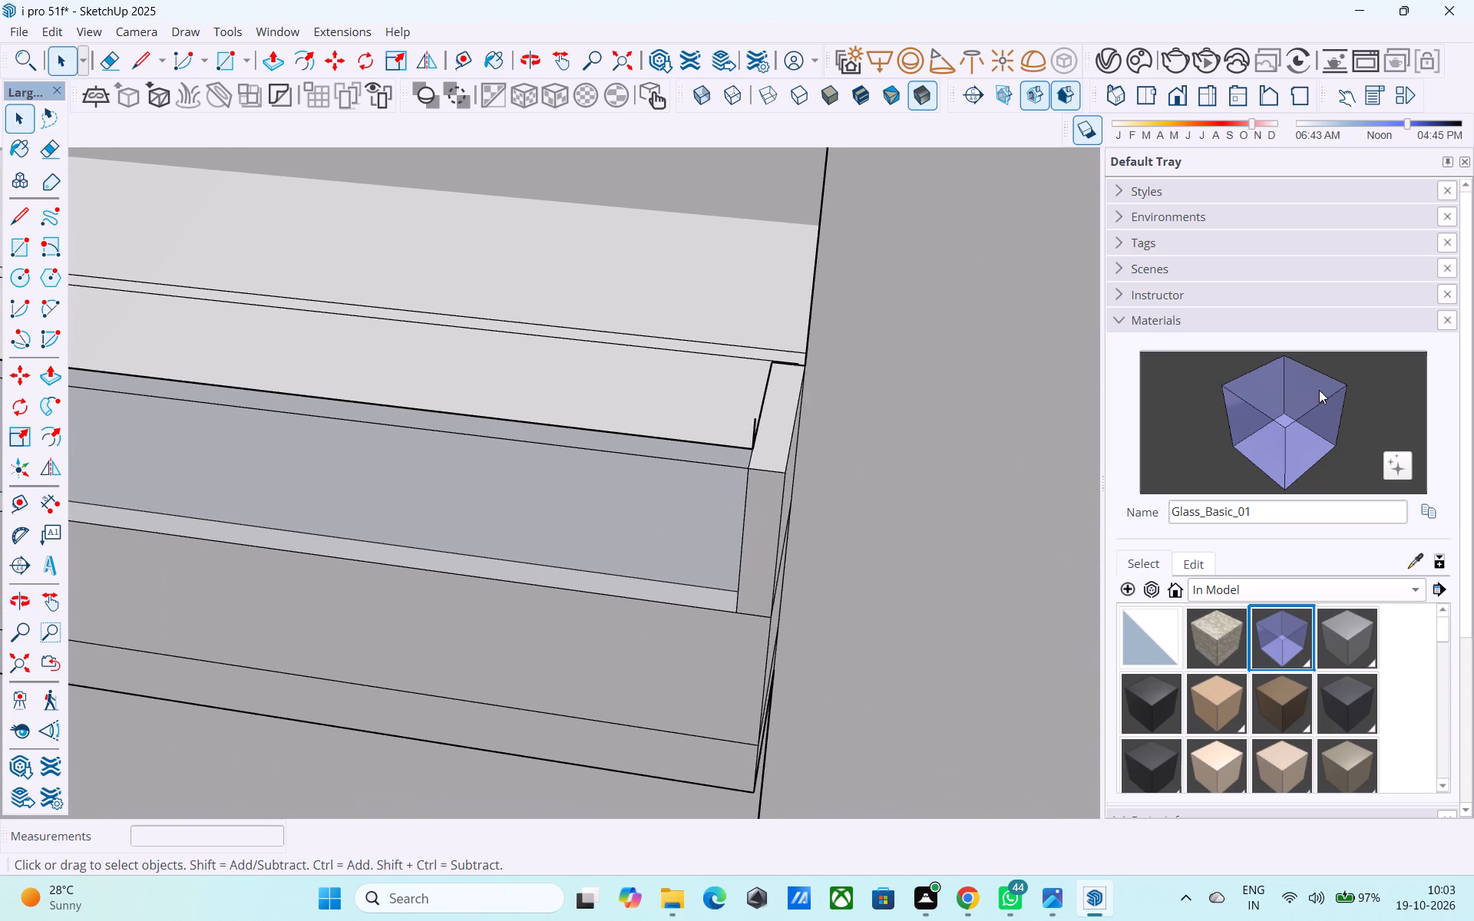
scroll(858, 483, up, 7)
click(688, 426)
Erase the seam edge across the parapet's top corner near the tall block and the stray vertical line above it.
scroll(653, 437, up, 3)
key(e)
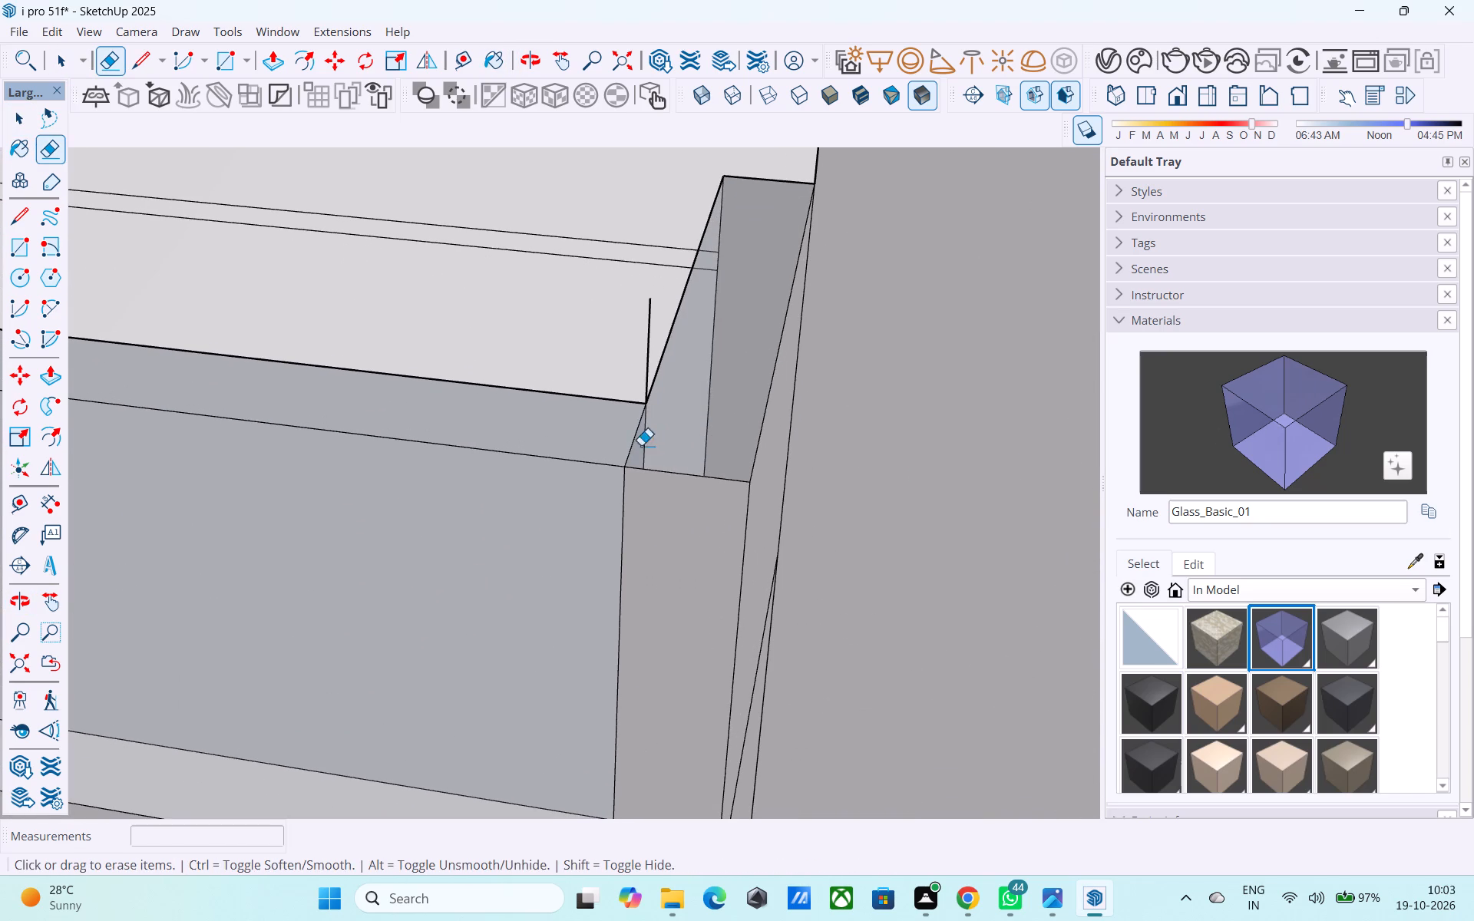
drag(639, 445, 608, 447)
drag(647, 341, 635, 333)
key(space)
Paint the narrow front strip at the tall-block corner with Glass_Basic_01 and erase the vertical edge dividing it from the long front face.
scroll(684, 361, down, 5)
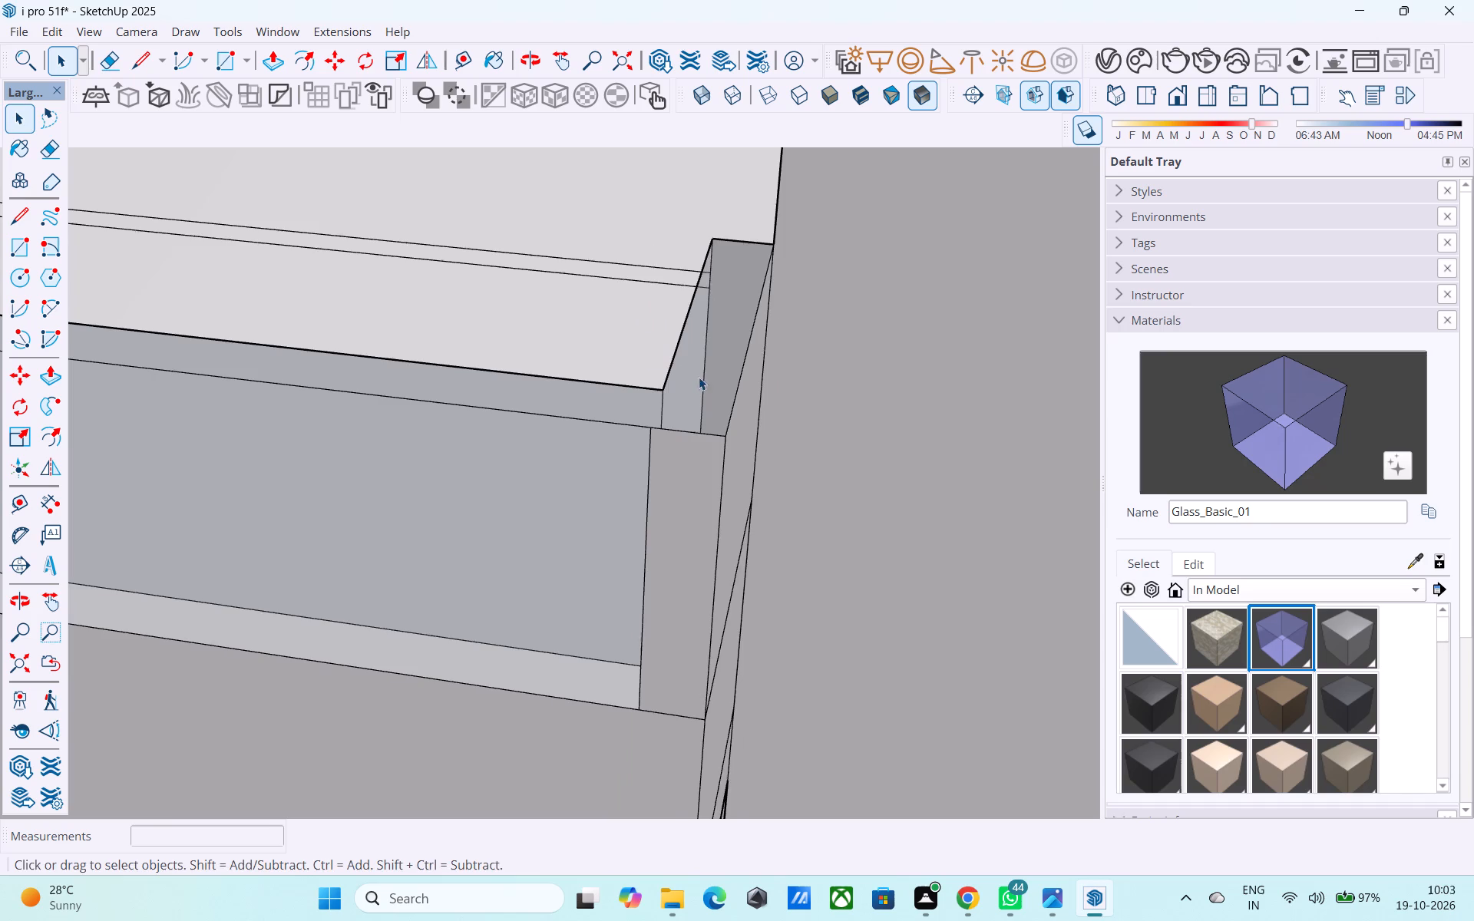
scroll(720, 449, down, 1)
middle_drag(673, 518, 655, 507)
click(1240, 440)
click(692, 540)
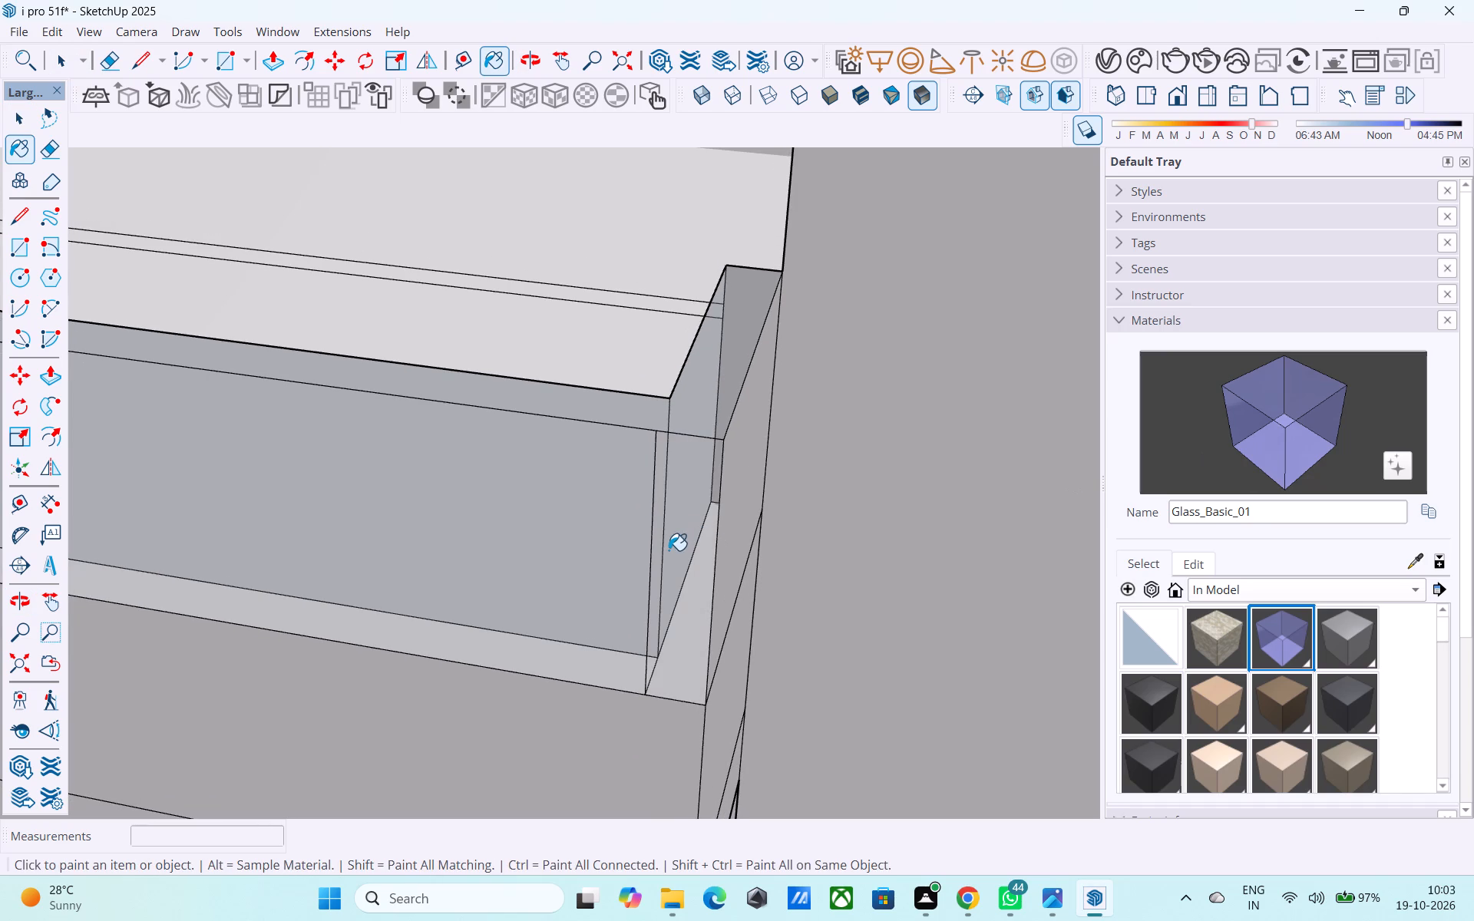
key(e)
drag(650, 546, 607, 534)
middle_drag(640, 545, 441, 497)
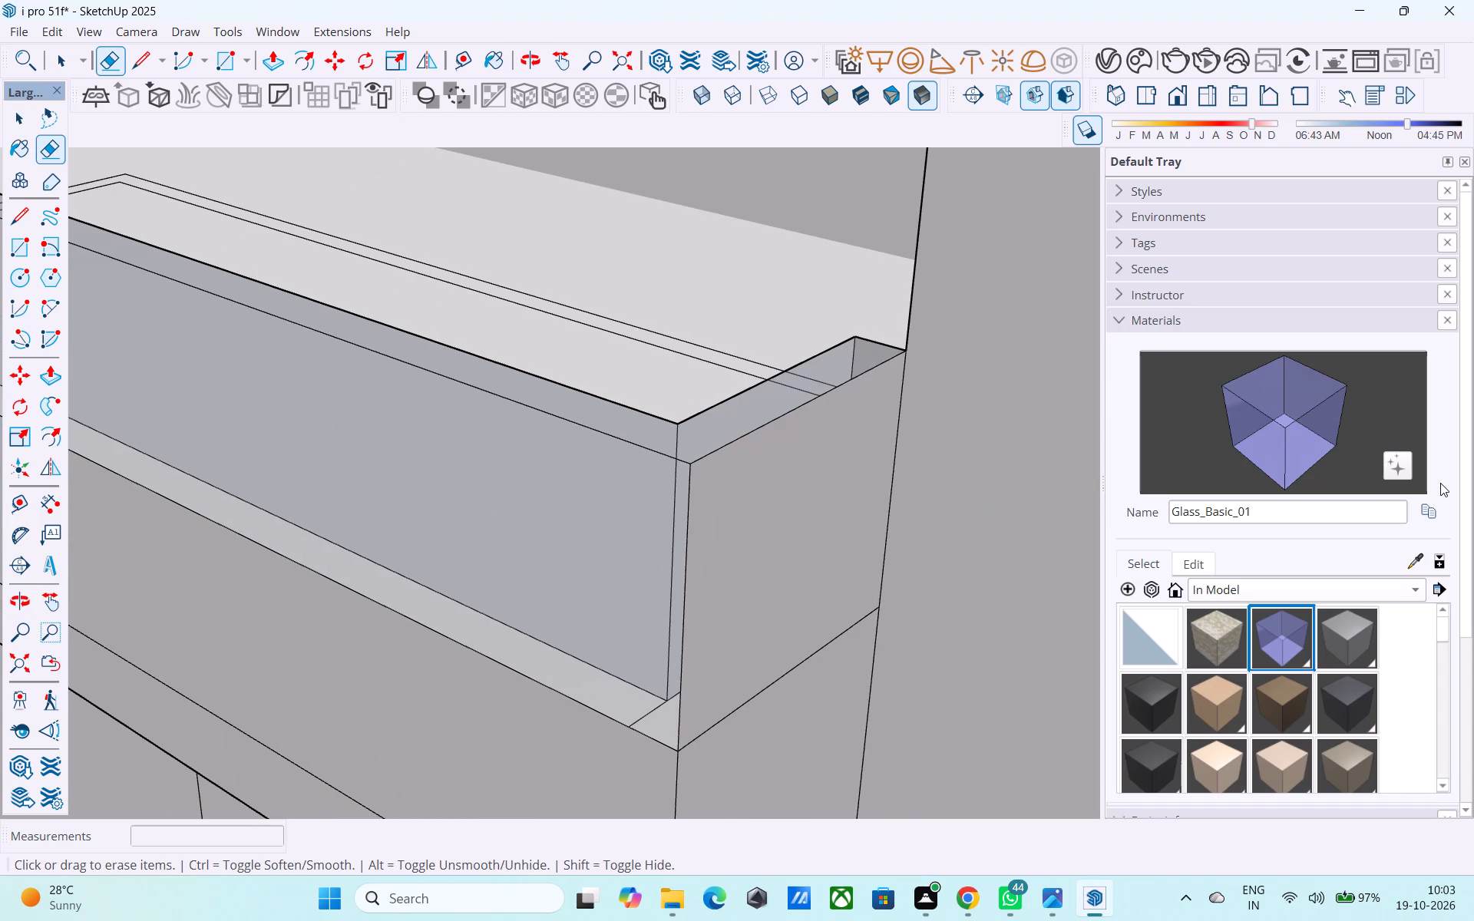
Paint the outer face of the upper parapet's short end section at the tall block with Glass_Basic_01.
click(1265, 440)
click(708, 567)
Save the house model.
scroll(760, 549, down, 13)
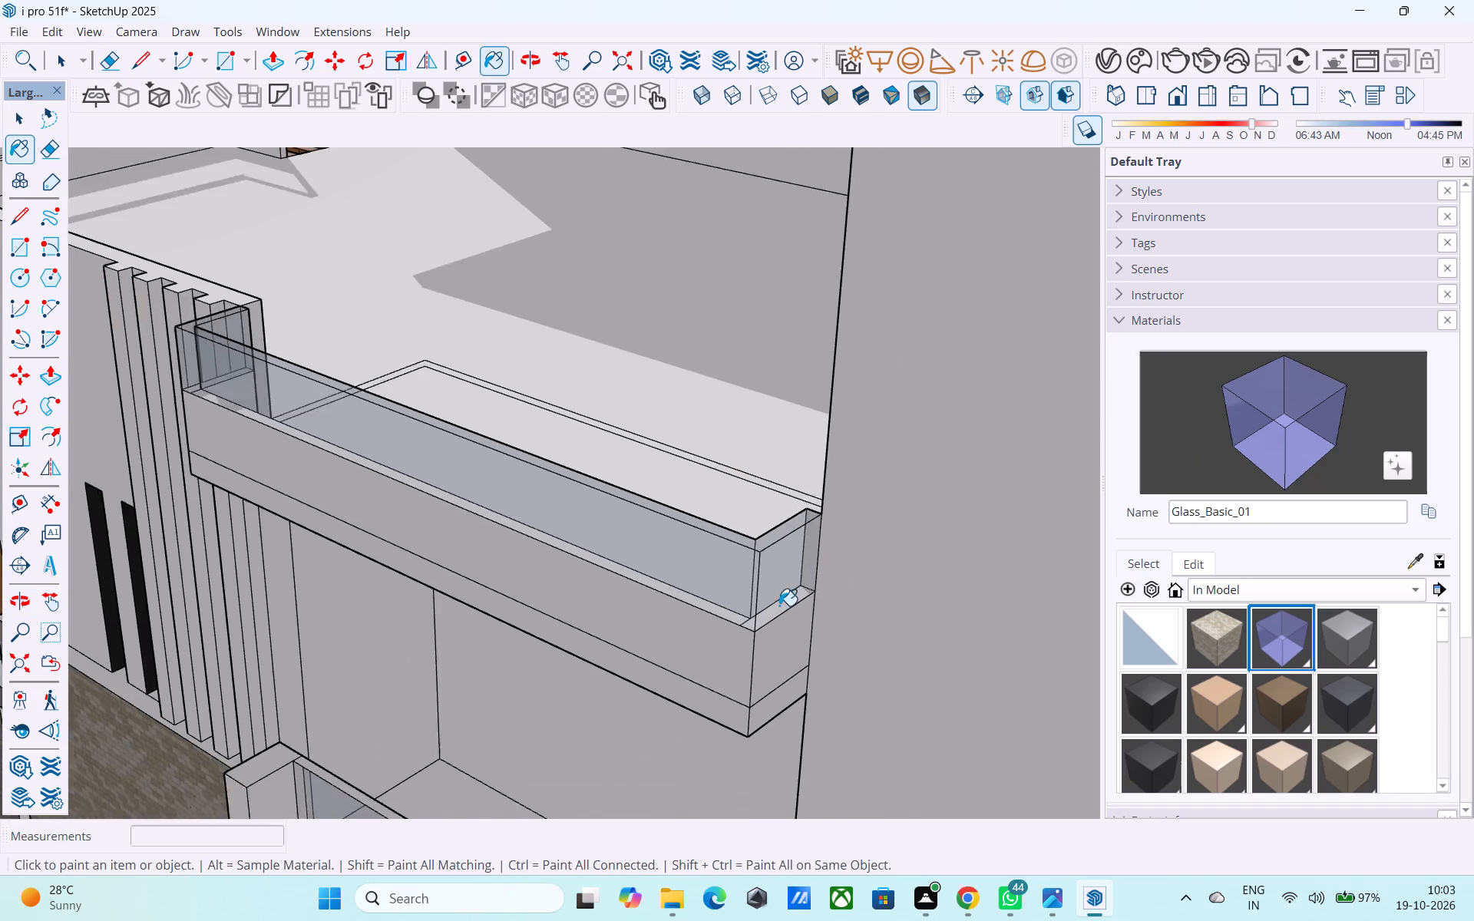
scroll(779, 606, down, 1)
middle_drag(773, 609, 820, 579)
key(space)
scroll(798, 528, down, 8)
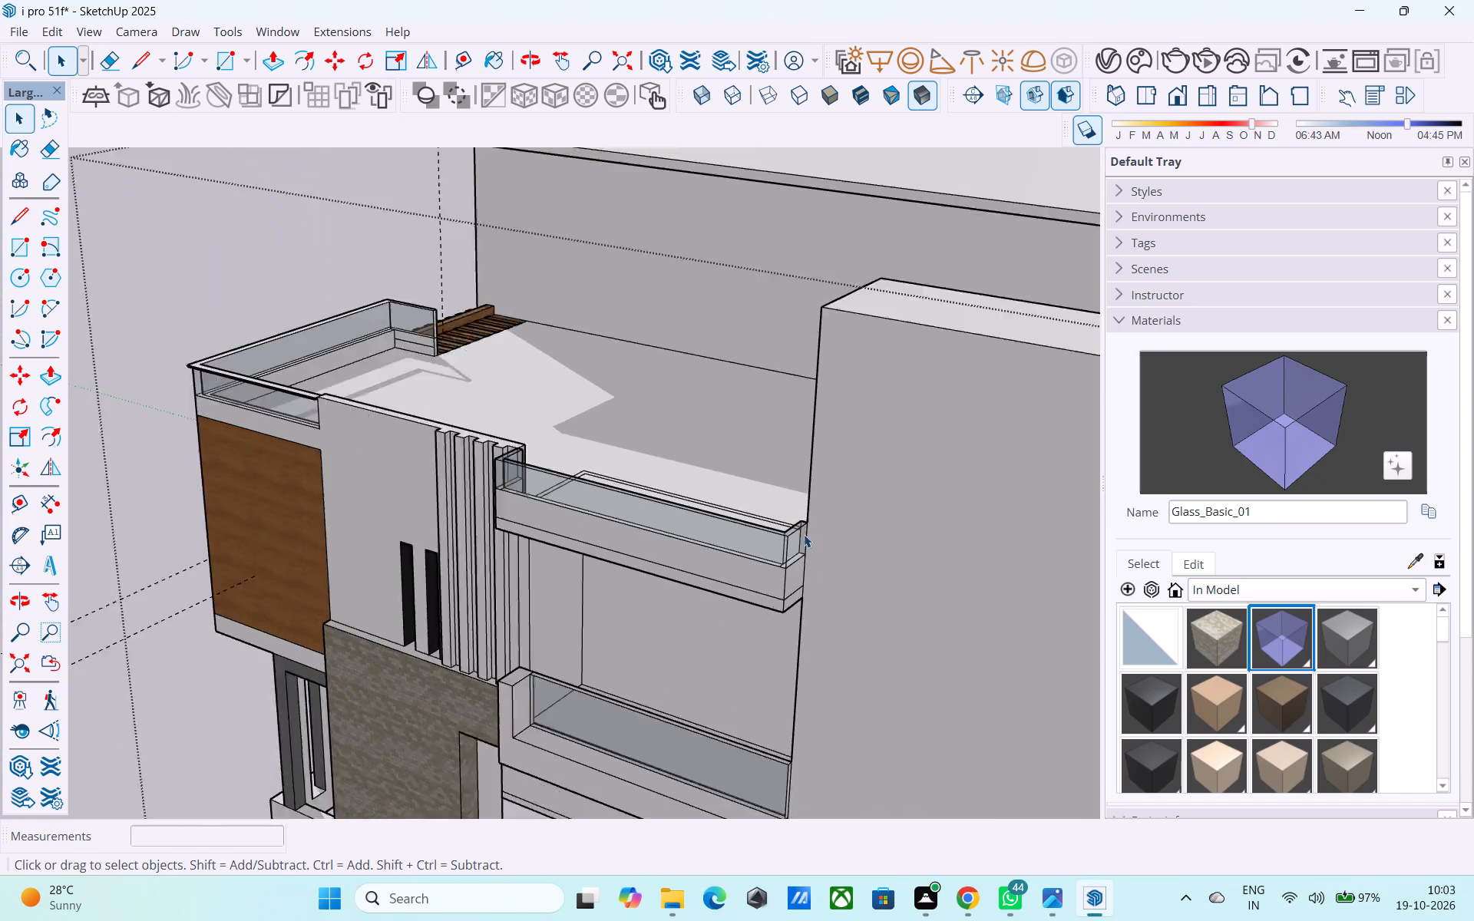
scroll(804, 534, down, 5)
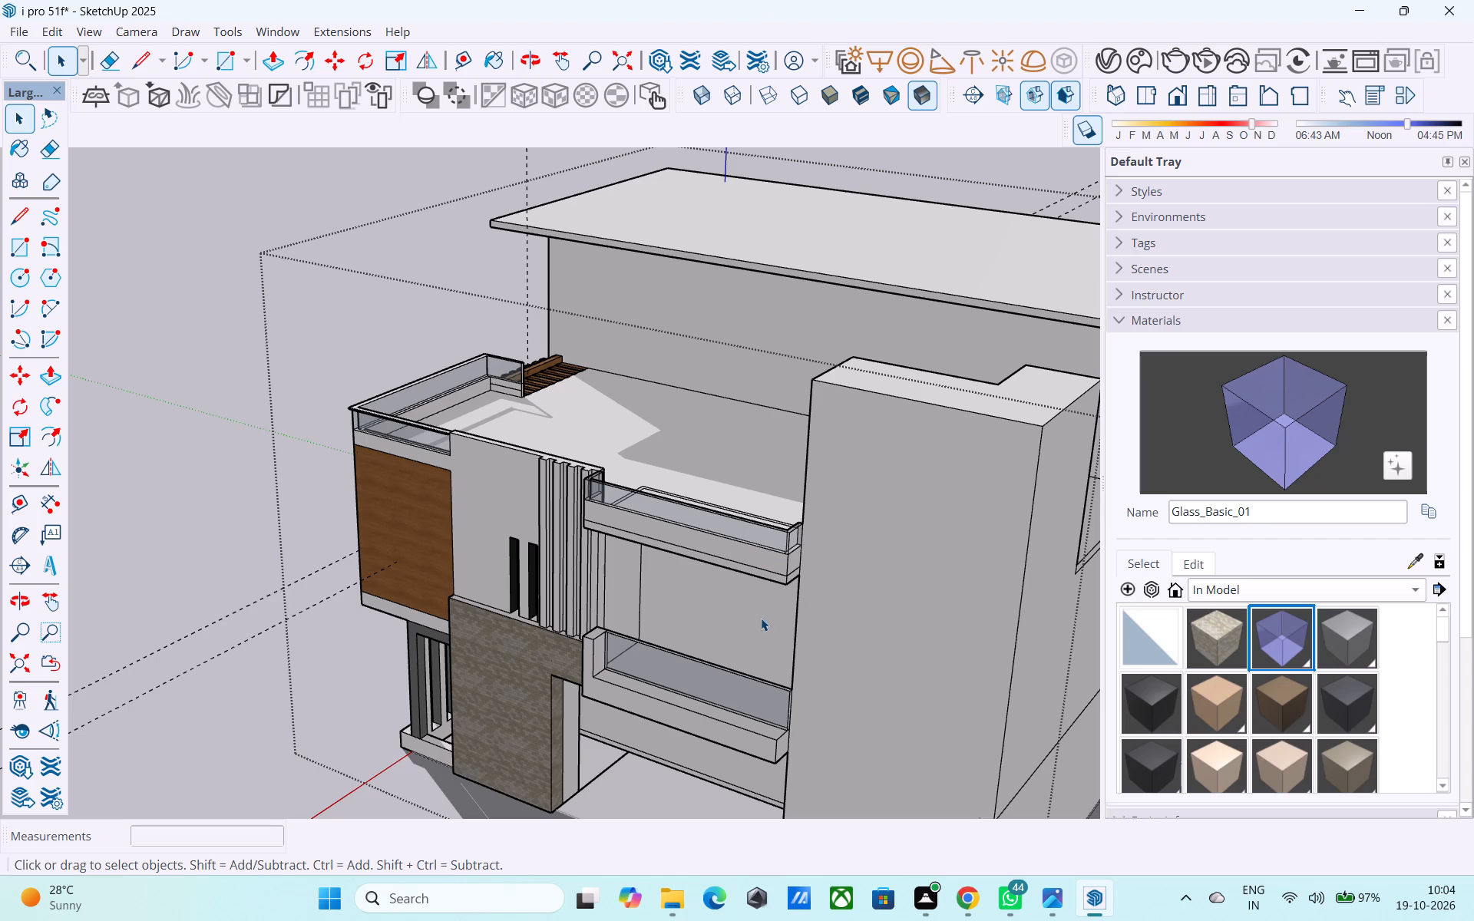
scroll(761, 617, down, 2)
middle_drag(752, 606, 751, 497)
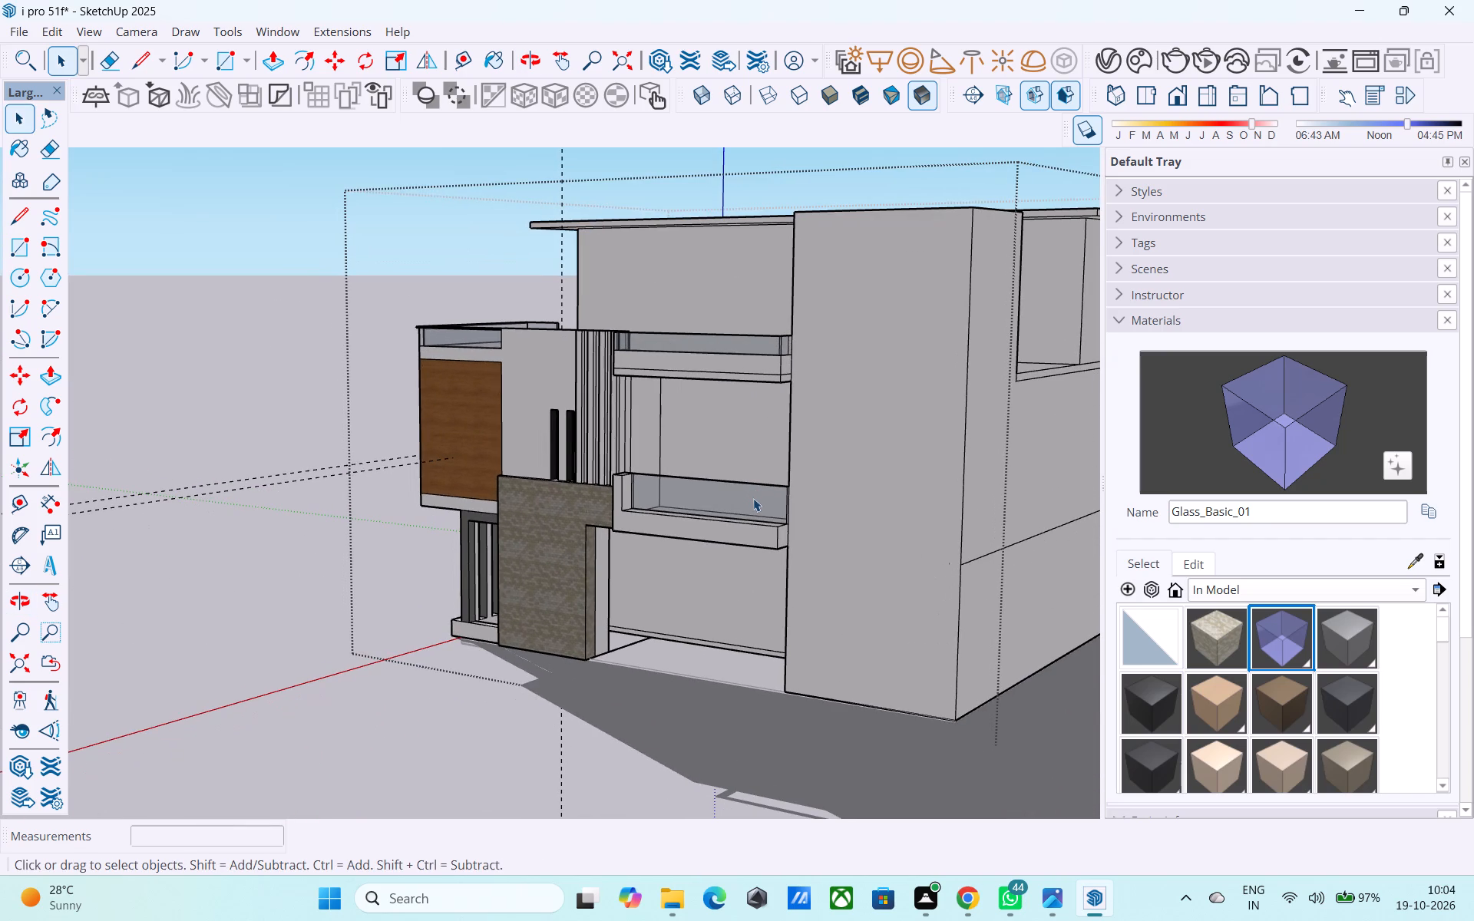
key(space)
middle_drag(754, 497, 705, 576)
key(ctrl+s)
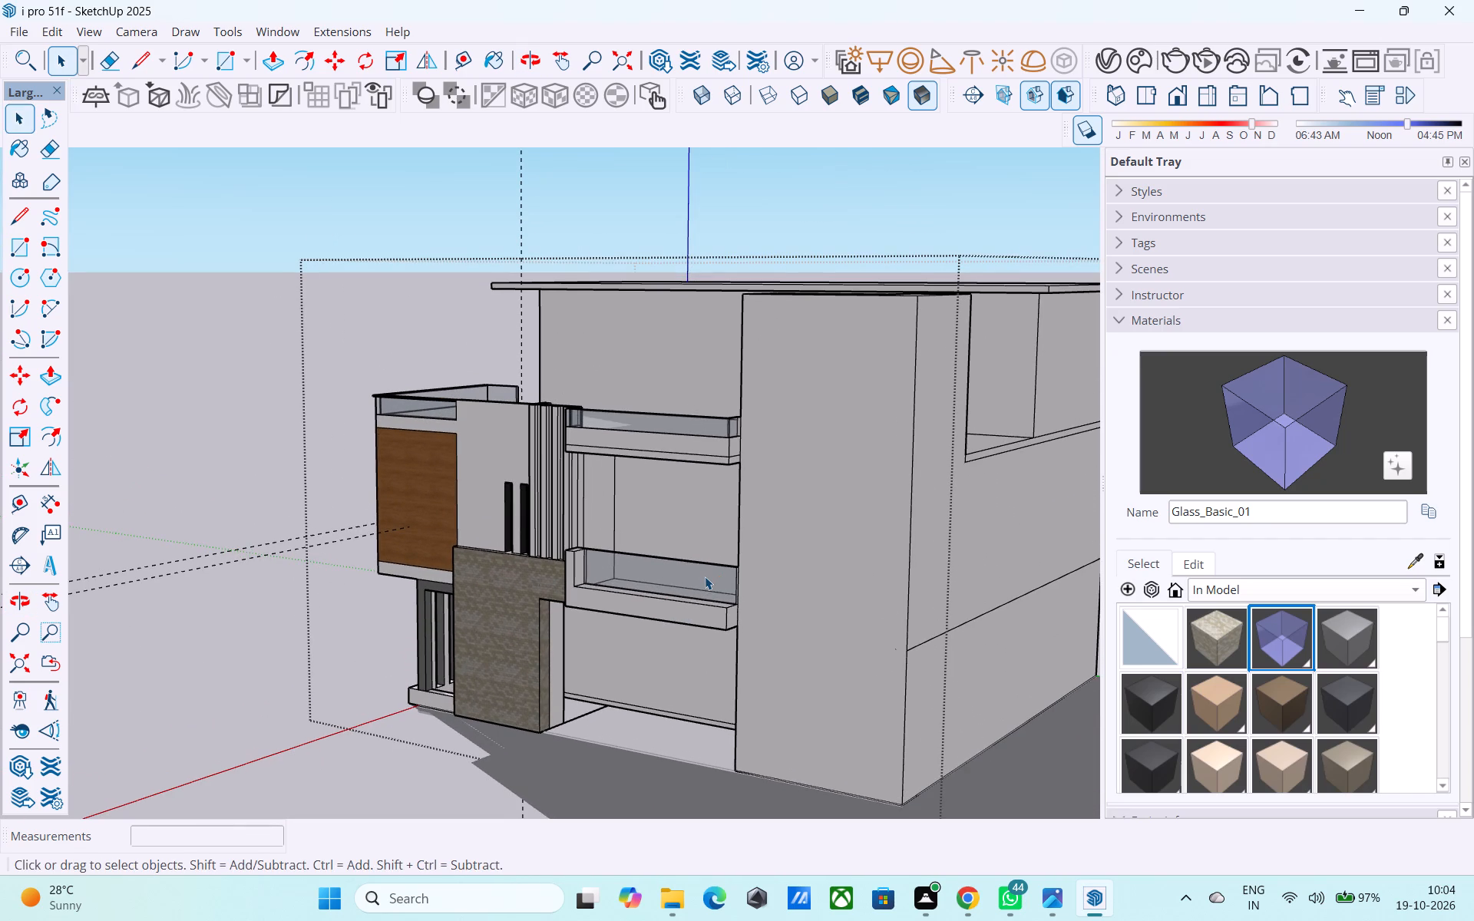
Examine the upper balcony's glass parapet and the surrounding facade from several angles, close up and from above.
key(space)
middle_drag(705, 576, 827, 616)
scroll(825, 455, up, 7)
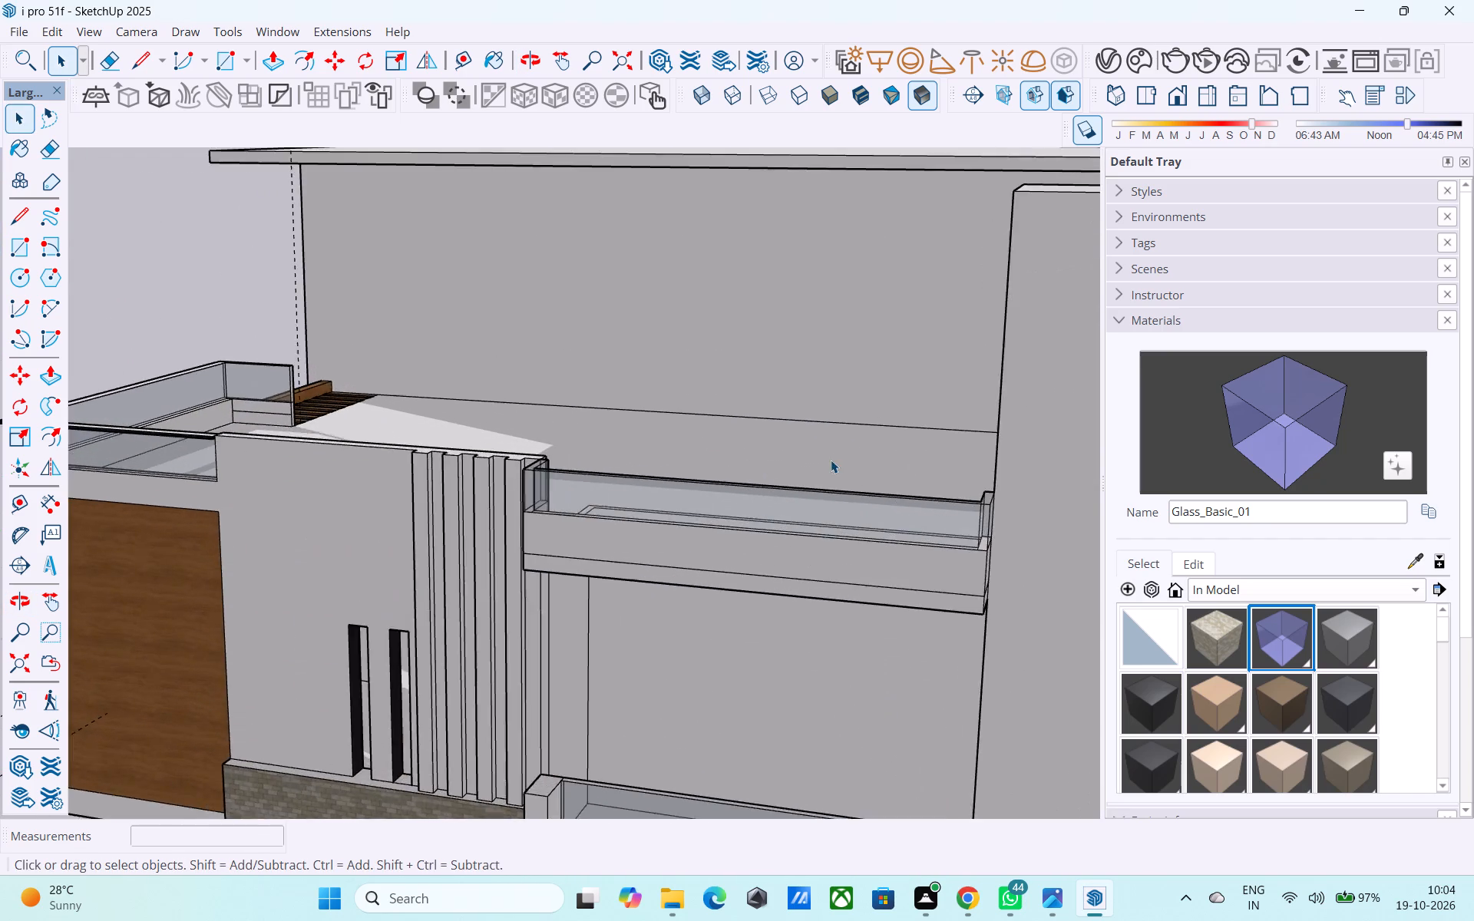
middle_drag(828, 460, 756, 445)
middle_drag(546, 404, 590, 421)
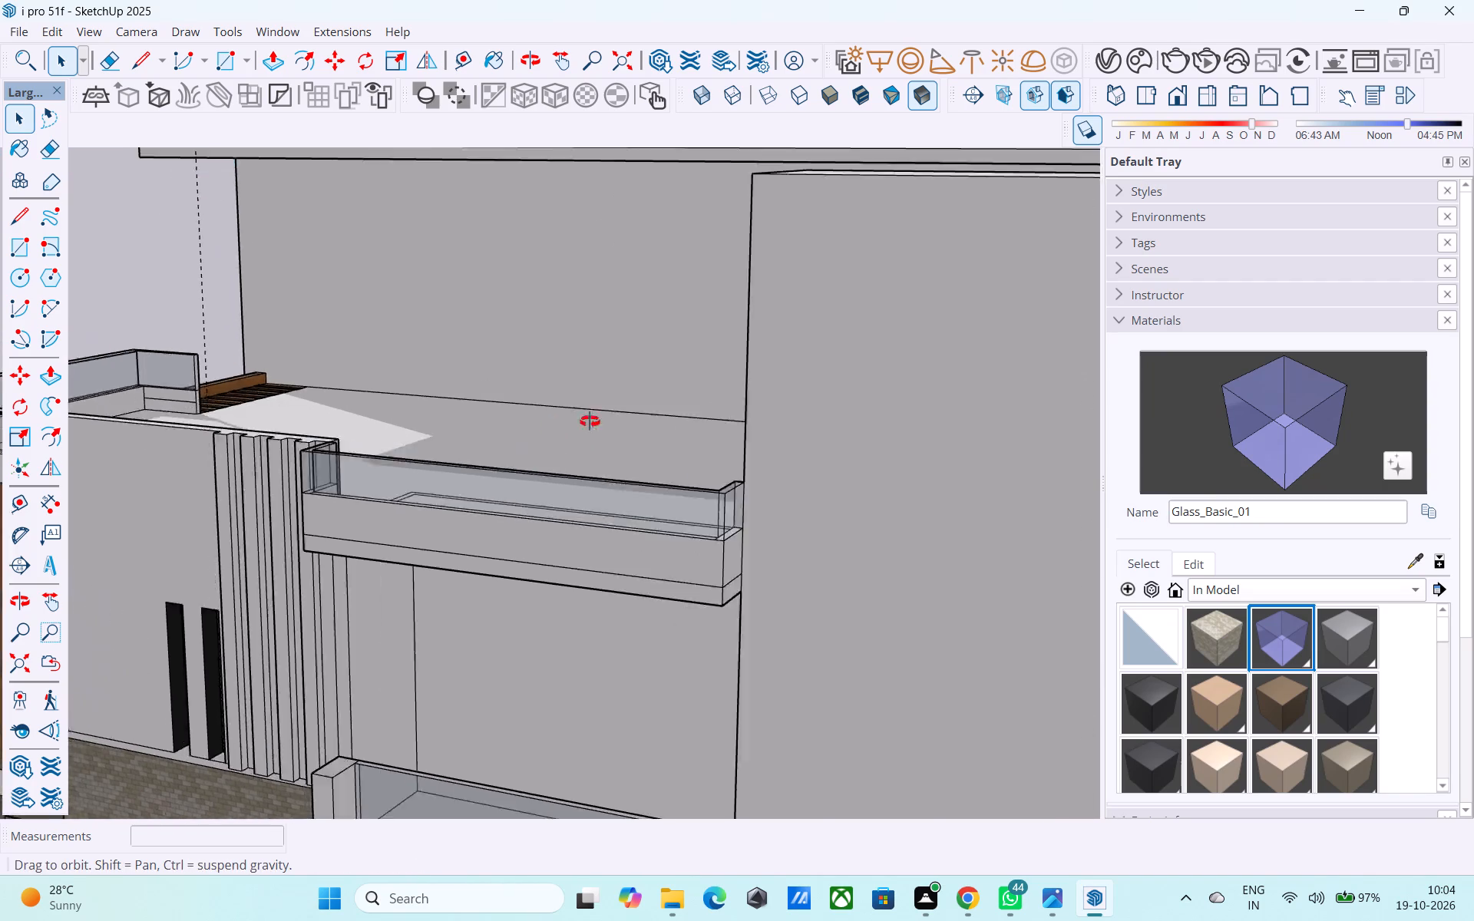
middle_drag(590, 421, 696, 431)
scroll(289, 315, down, 7)
scroll(1036, 467, up, 6)
middle_drag(757, 428, 722, 404)
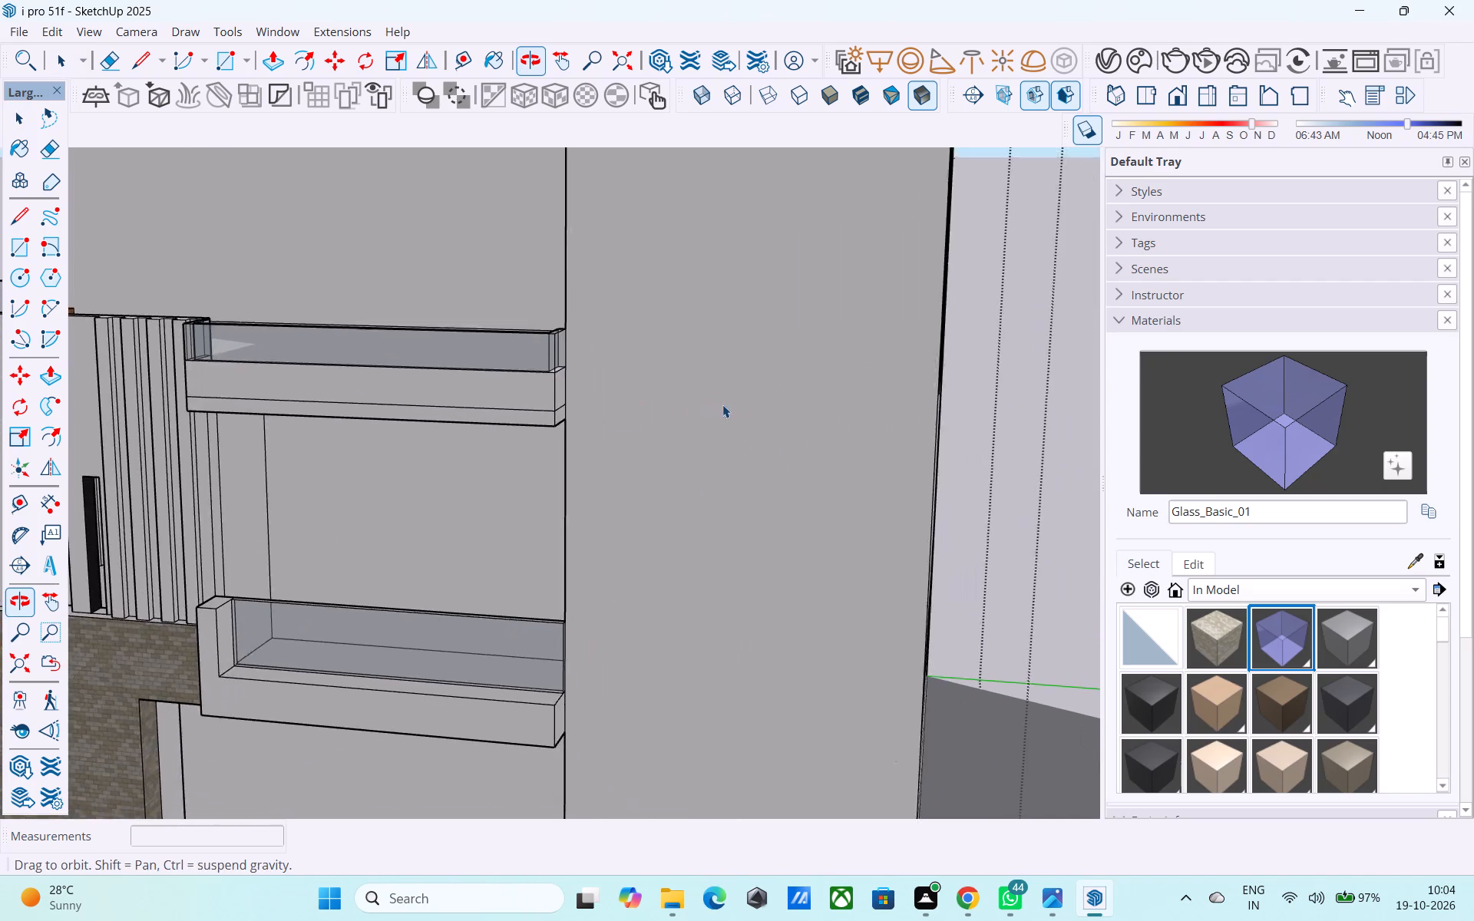
middle_drag(722, 404, 721, 404)
scroll(481, 313, up, 5)
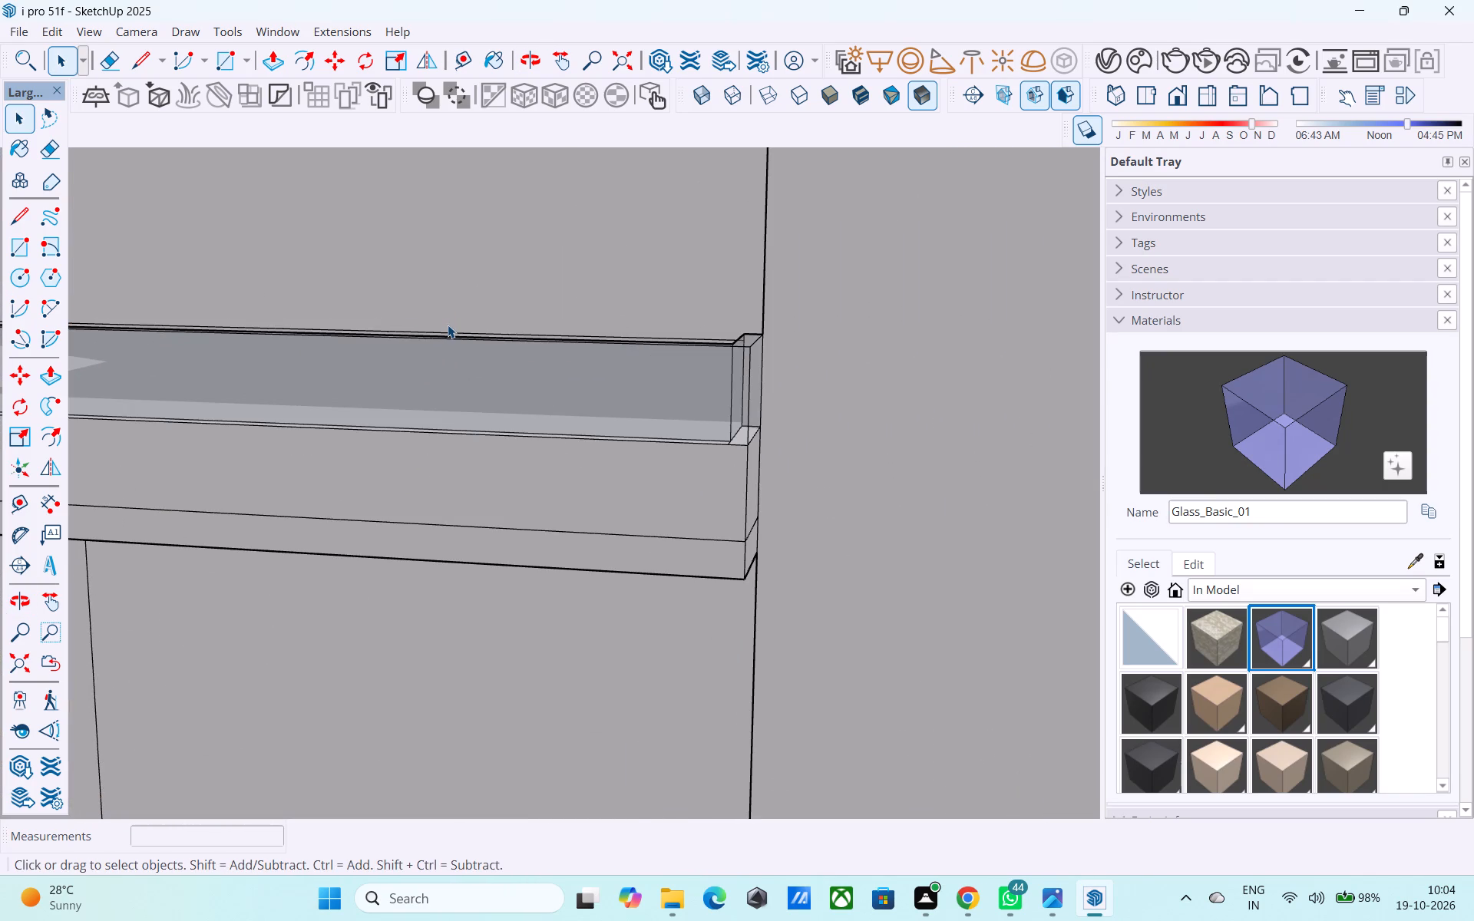
middle_drag(448, 326, 495, 325)
scroll(495, 325, down, 4)
middle_drag(495, 325, 432, 336)
scroll(394, 352, up, 4)
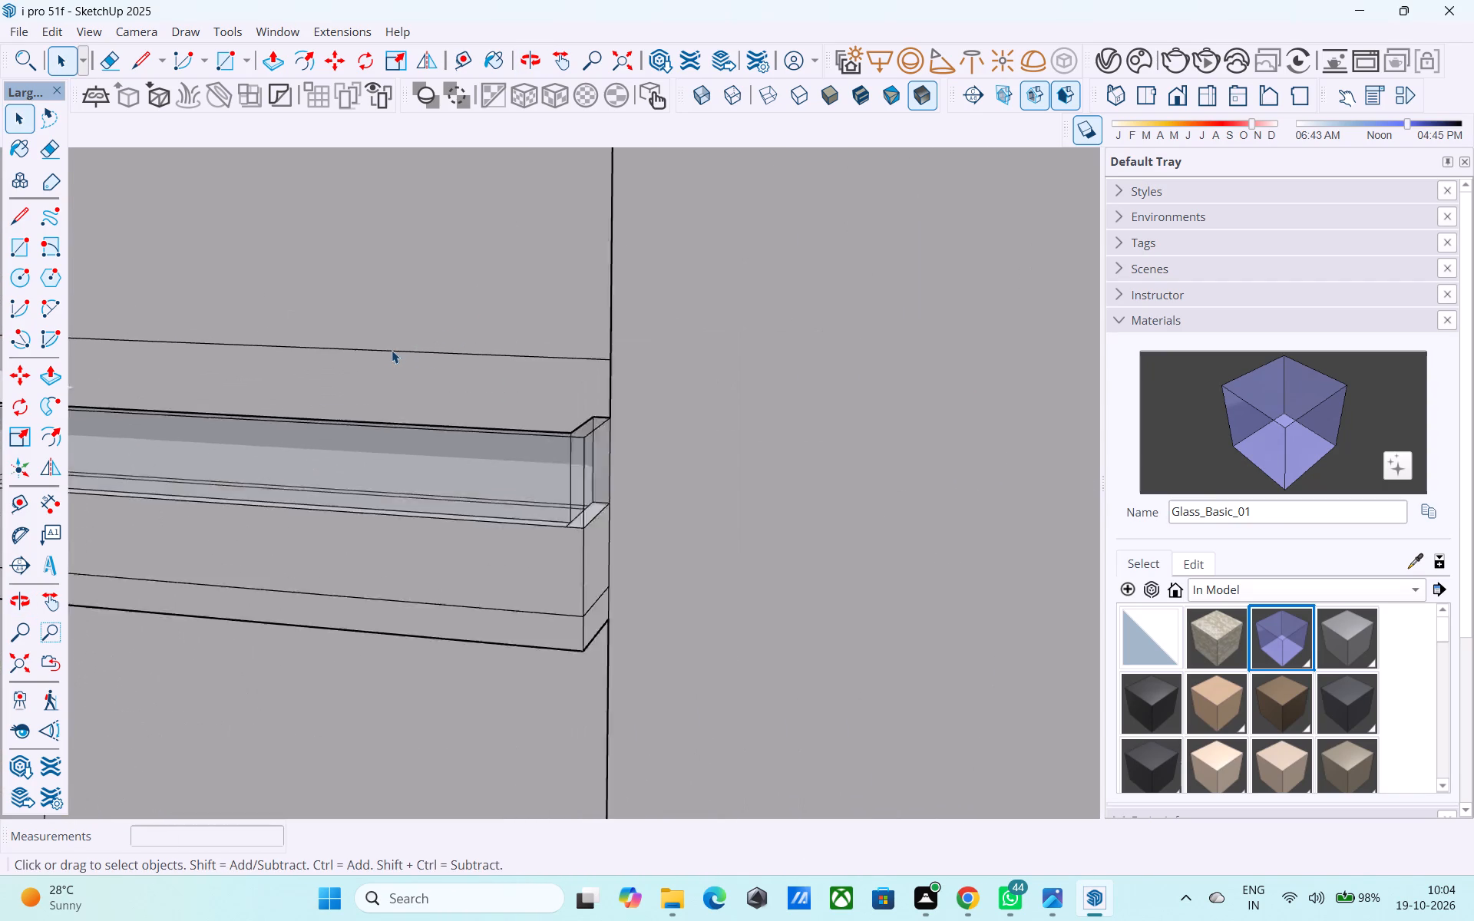
shift+middle_drag(392, 350, 608, 363)
scroll(472, 342, down, 14)
middle_drag(718, 276, 259, 381)
scroll(256, 371, up, 7)
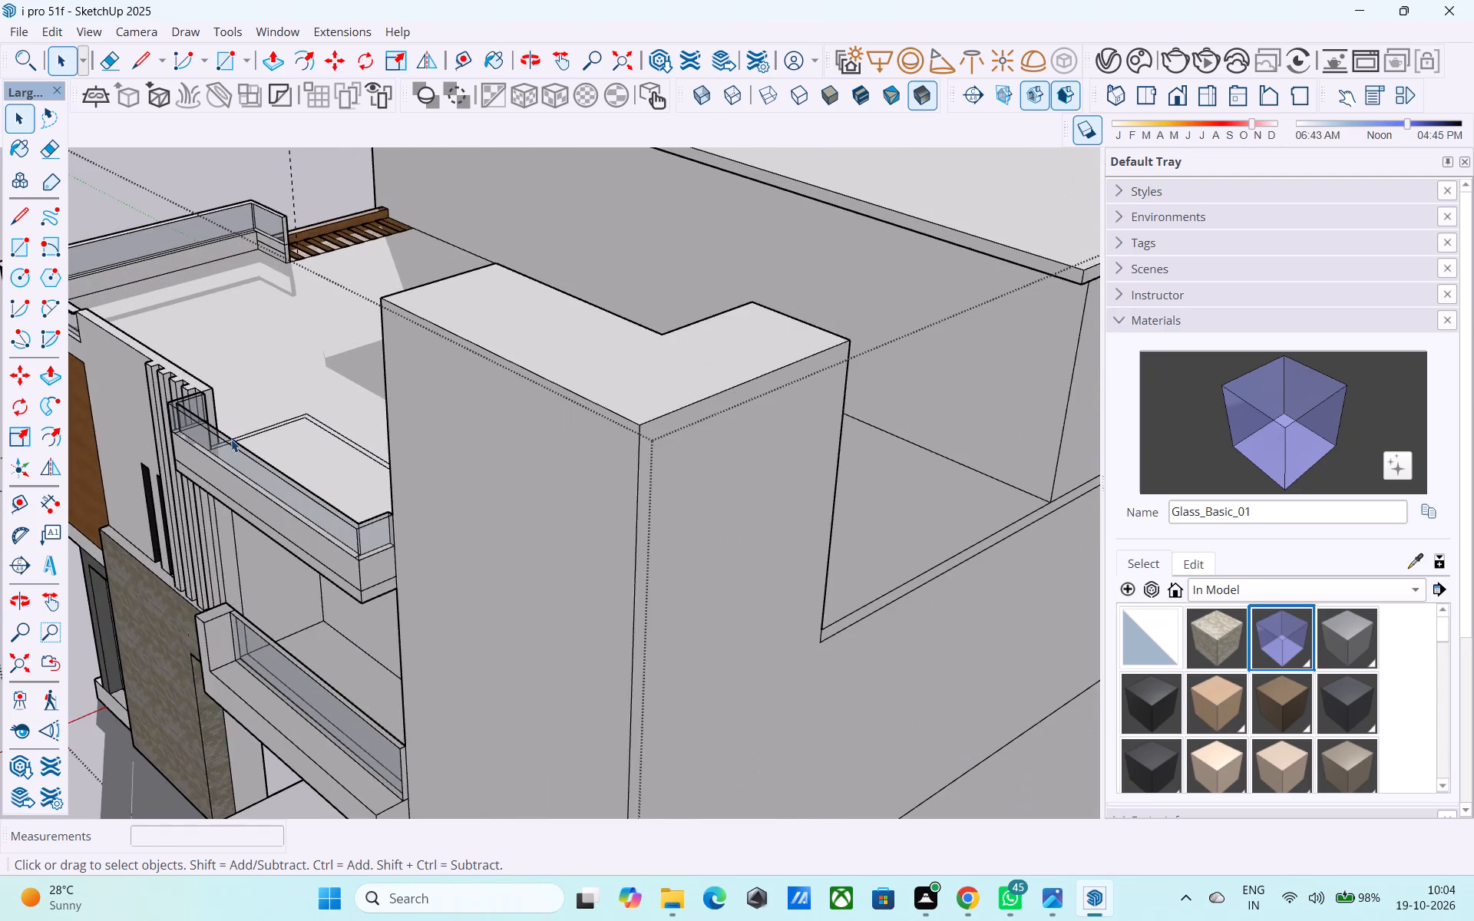
scroll(231, 439, up, 4)
middle_drag(230, 437, 268, 388)
scroll(227, 396, up, 6)
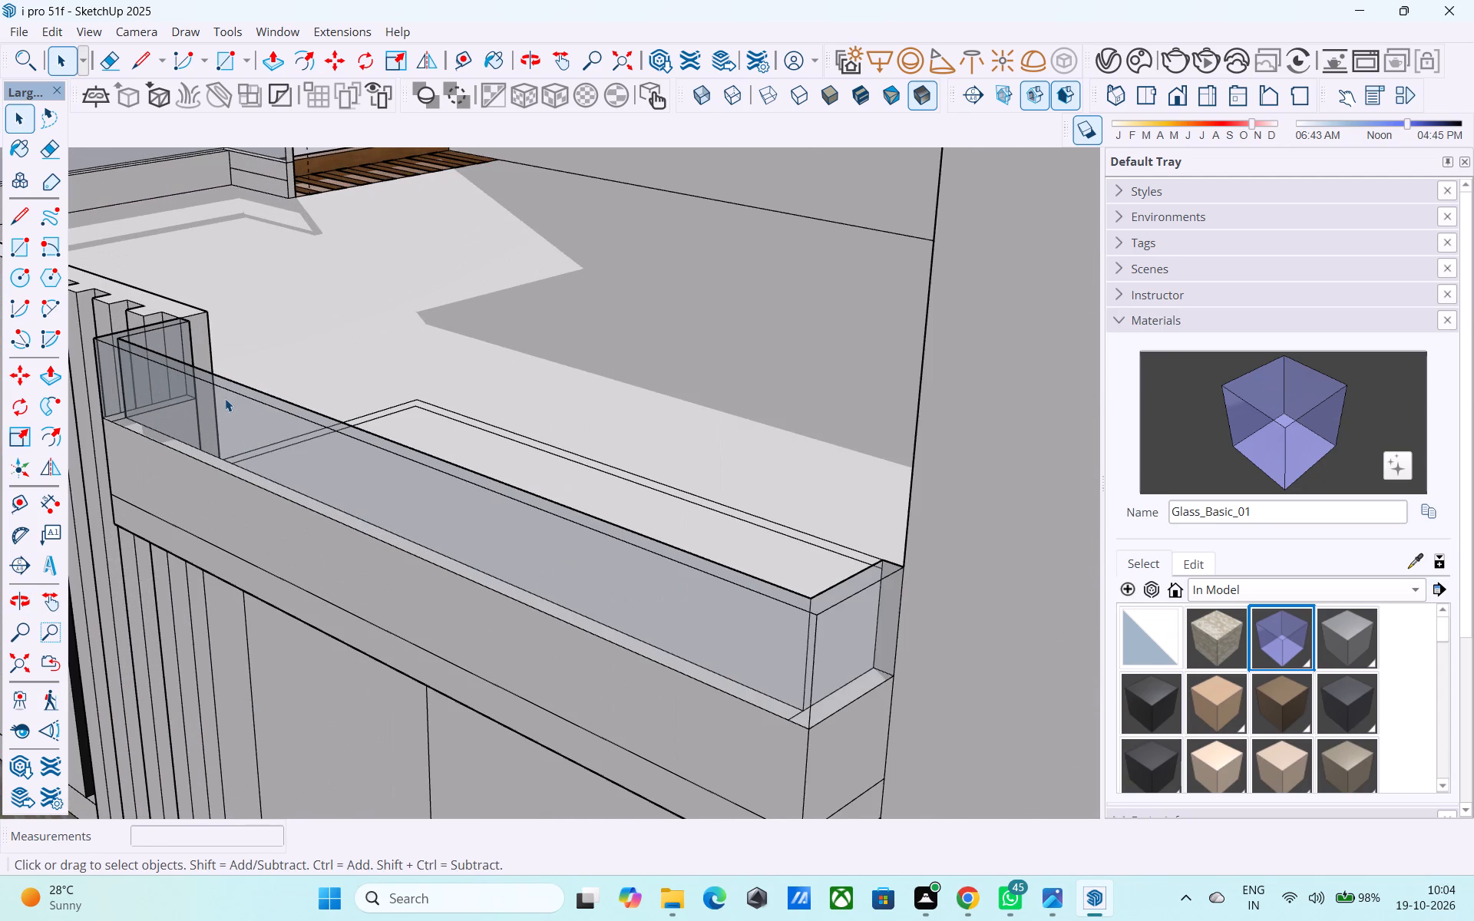
middle_drag(225, 398, 334, 448)
scroll(334, 448, down, 5)
middle_drag(333, 448, 445, 401)
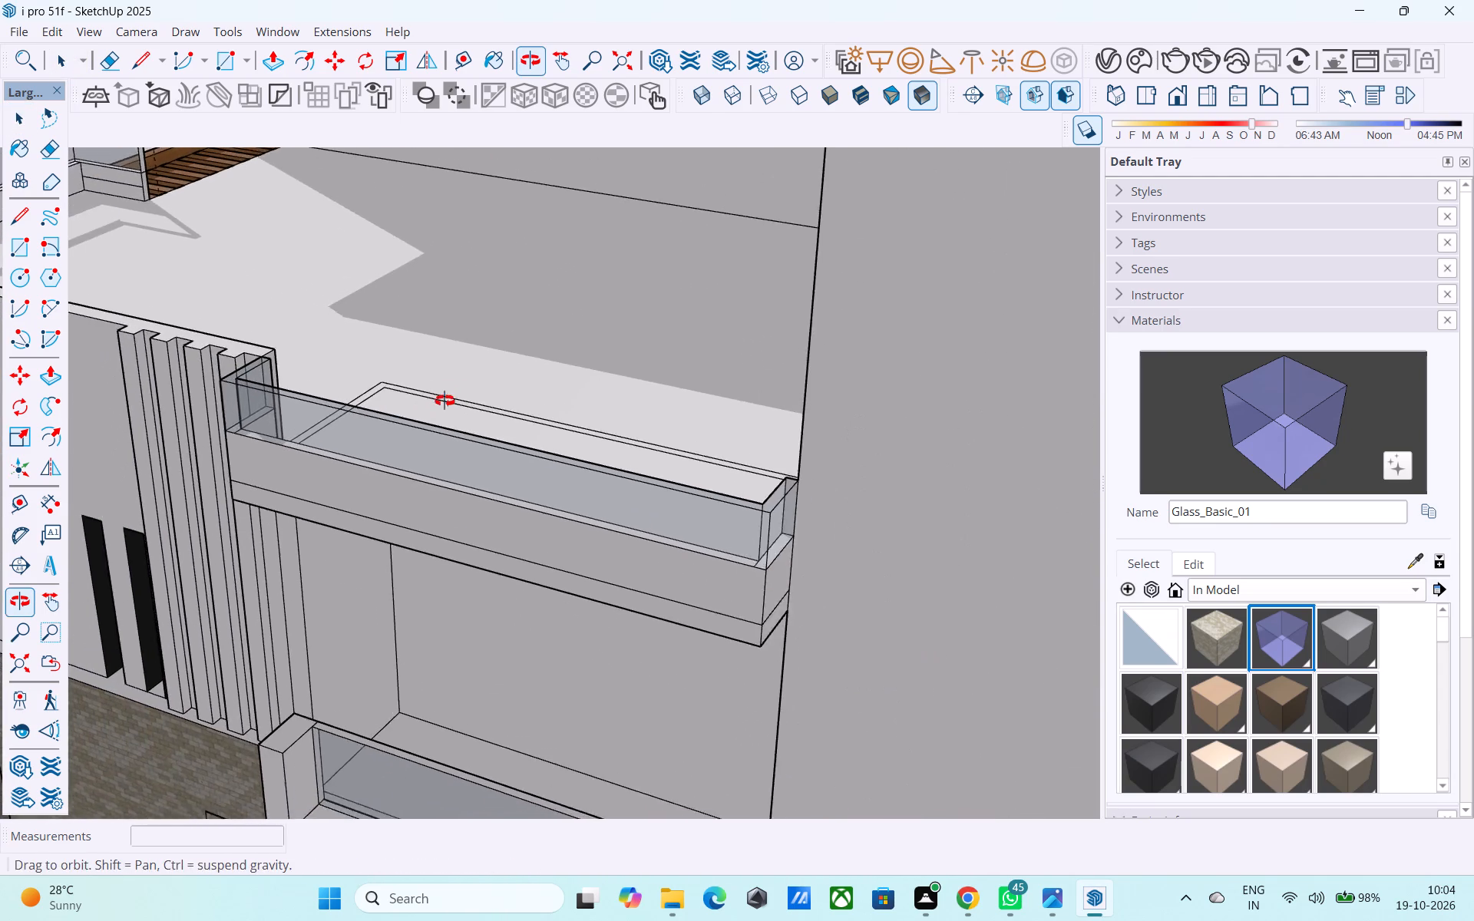
middle_drag(445, 401, 493, 397)
Paint the upper glass parapet's top face with the Default material.
click(1147, 622)
middle_drag(317, 262, 321, 340)
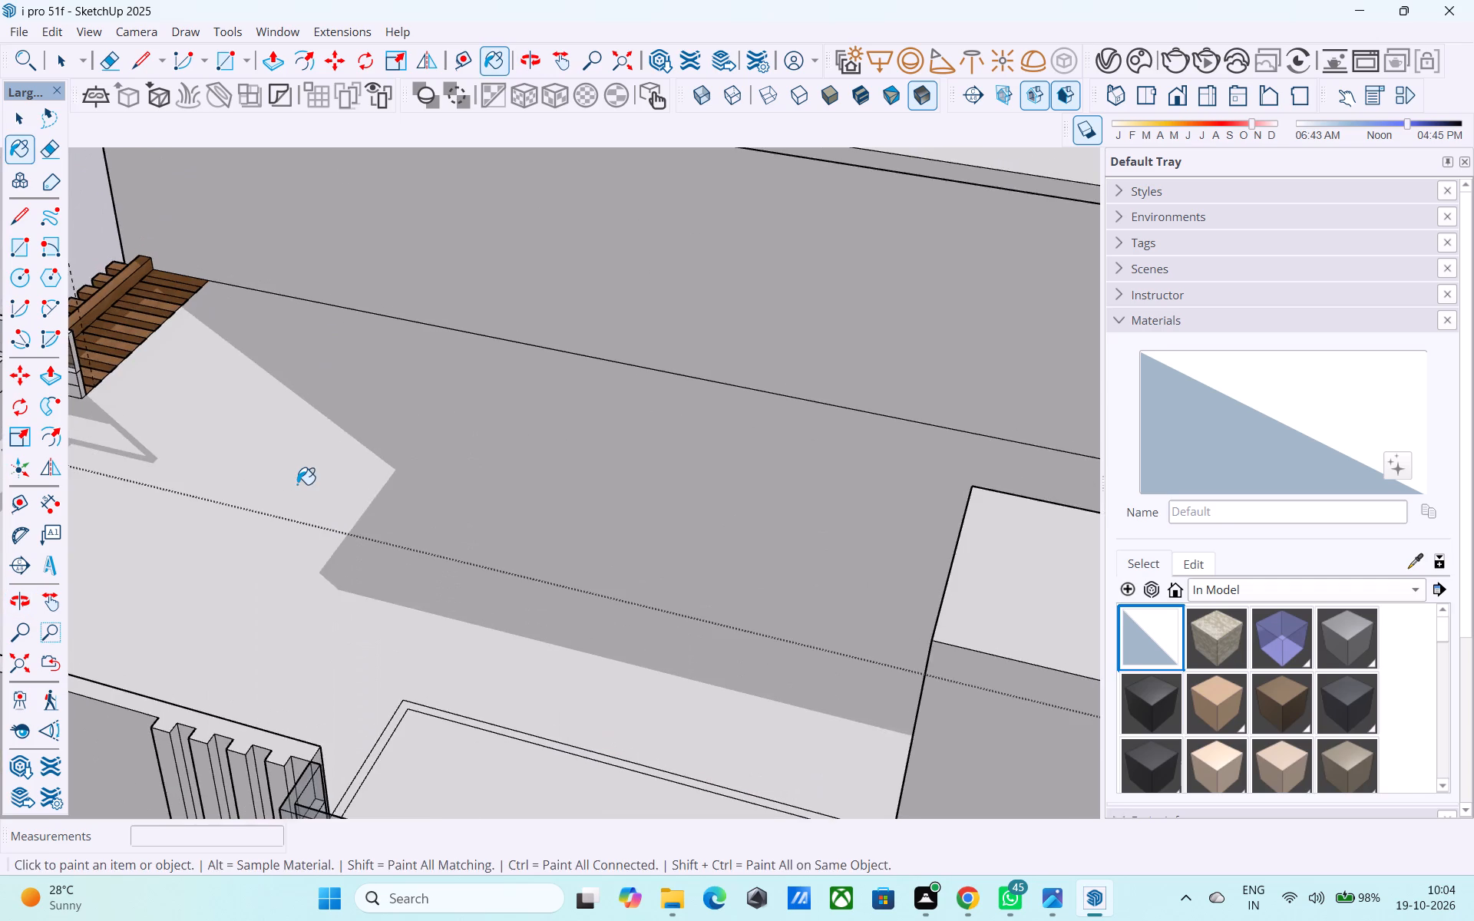
scroll(297, 484, down, 2)
middle_drag(296, 484, 259, 193)
scroll(234, 413, up, 9)
middle_drag(276, 274, 261, 303)
scroll(260, 298, up, 4)
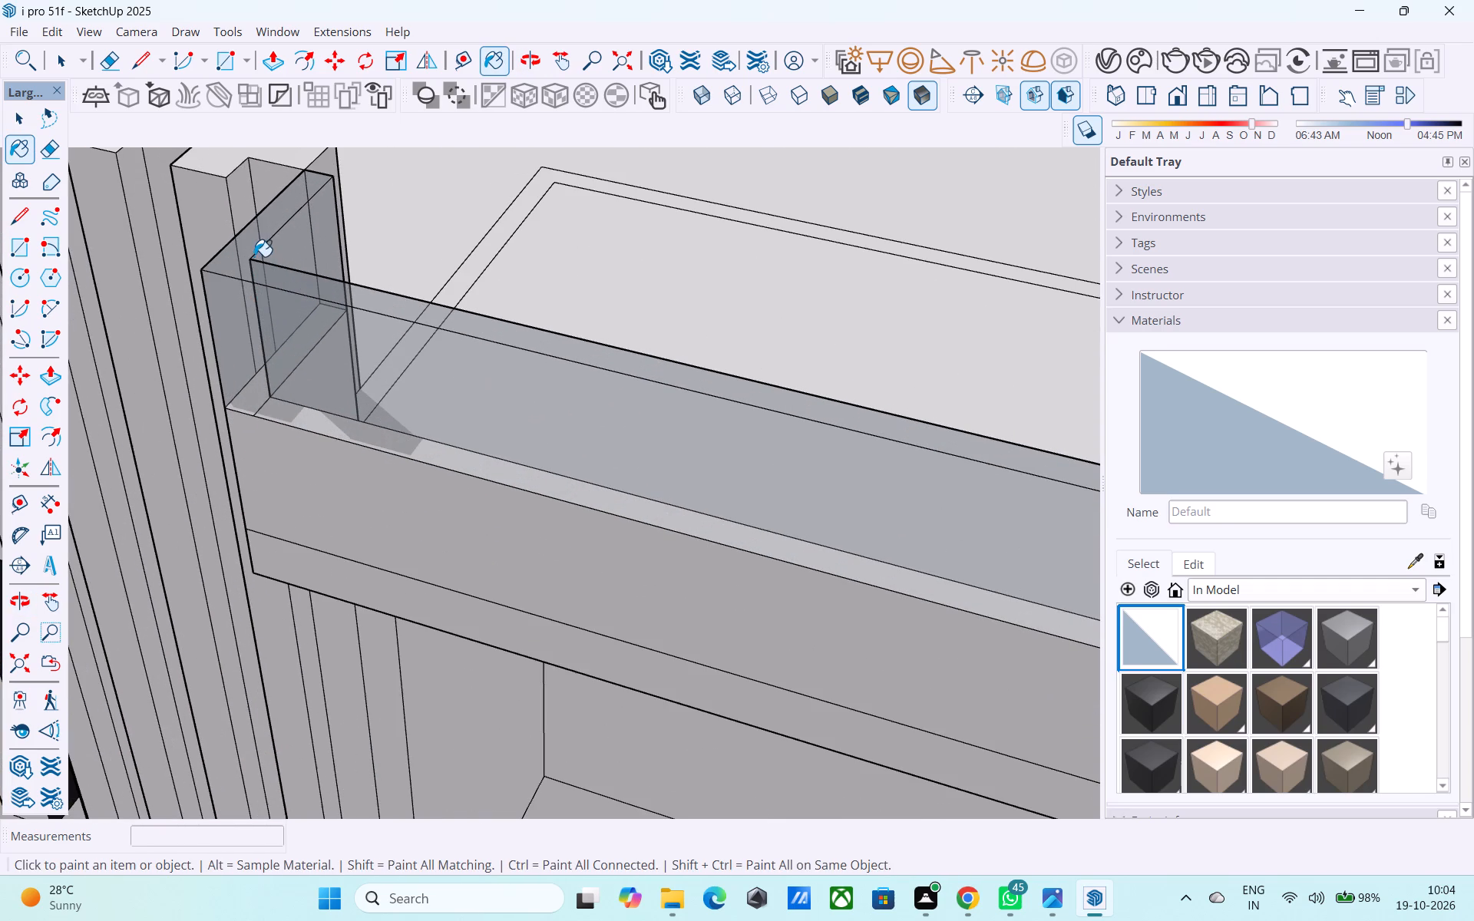
click(240, 256)
scroll(217, 259, down, 2)
scroll(216, 259, up, 1)
scroll(216, 260, down, 10)
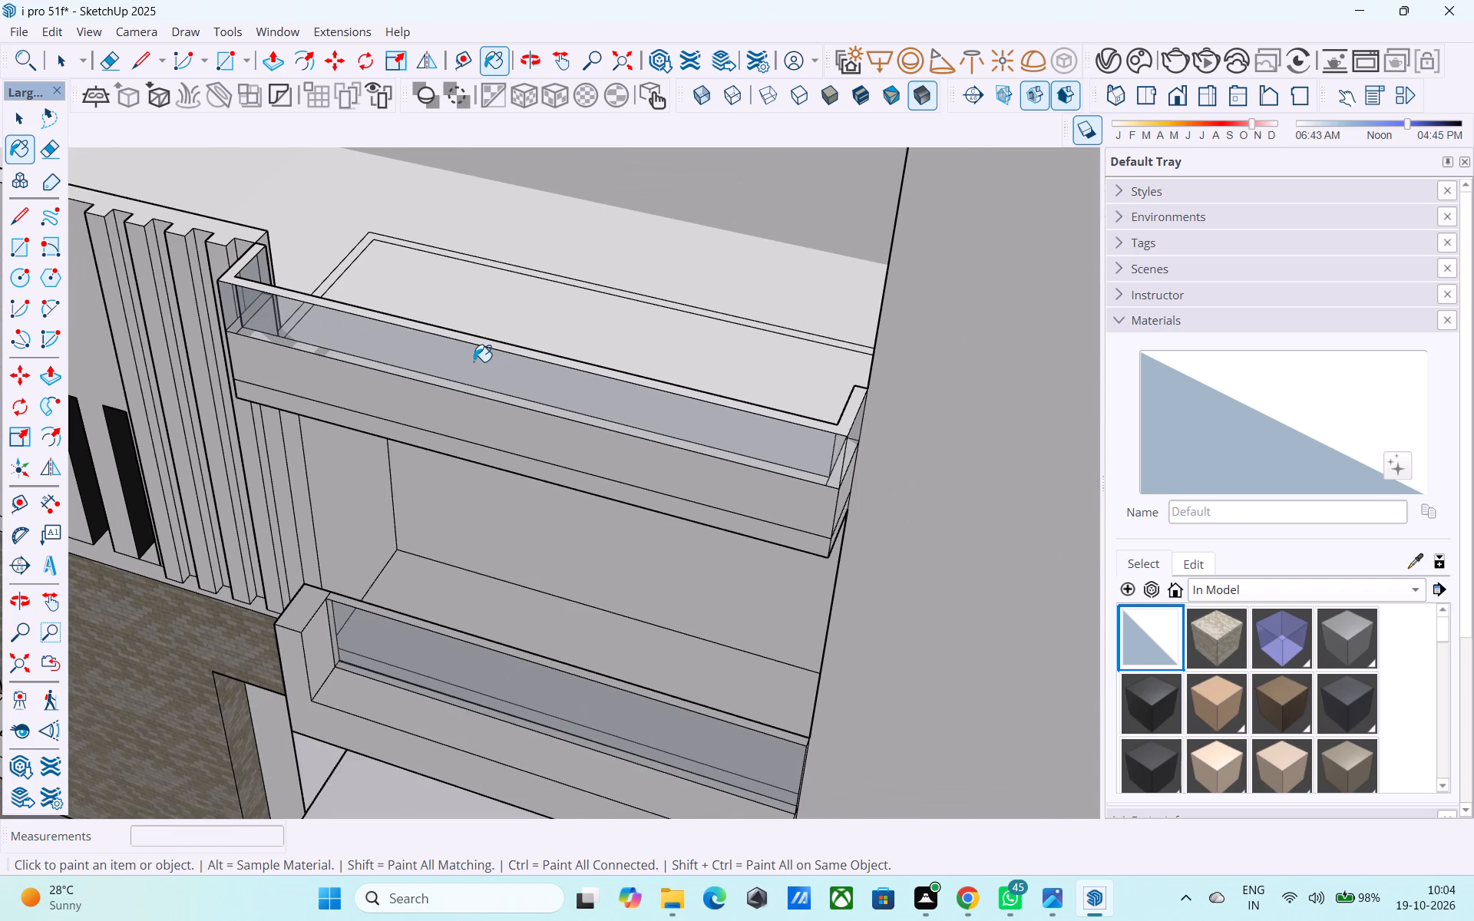
key(space)
Copy the parapet's long outer top edge down the front face, trying 2" first and settling on 1".
shift+middle_drag(471, 362, 483, 404)
scroll(249, 345, up, 7)
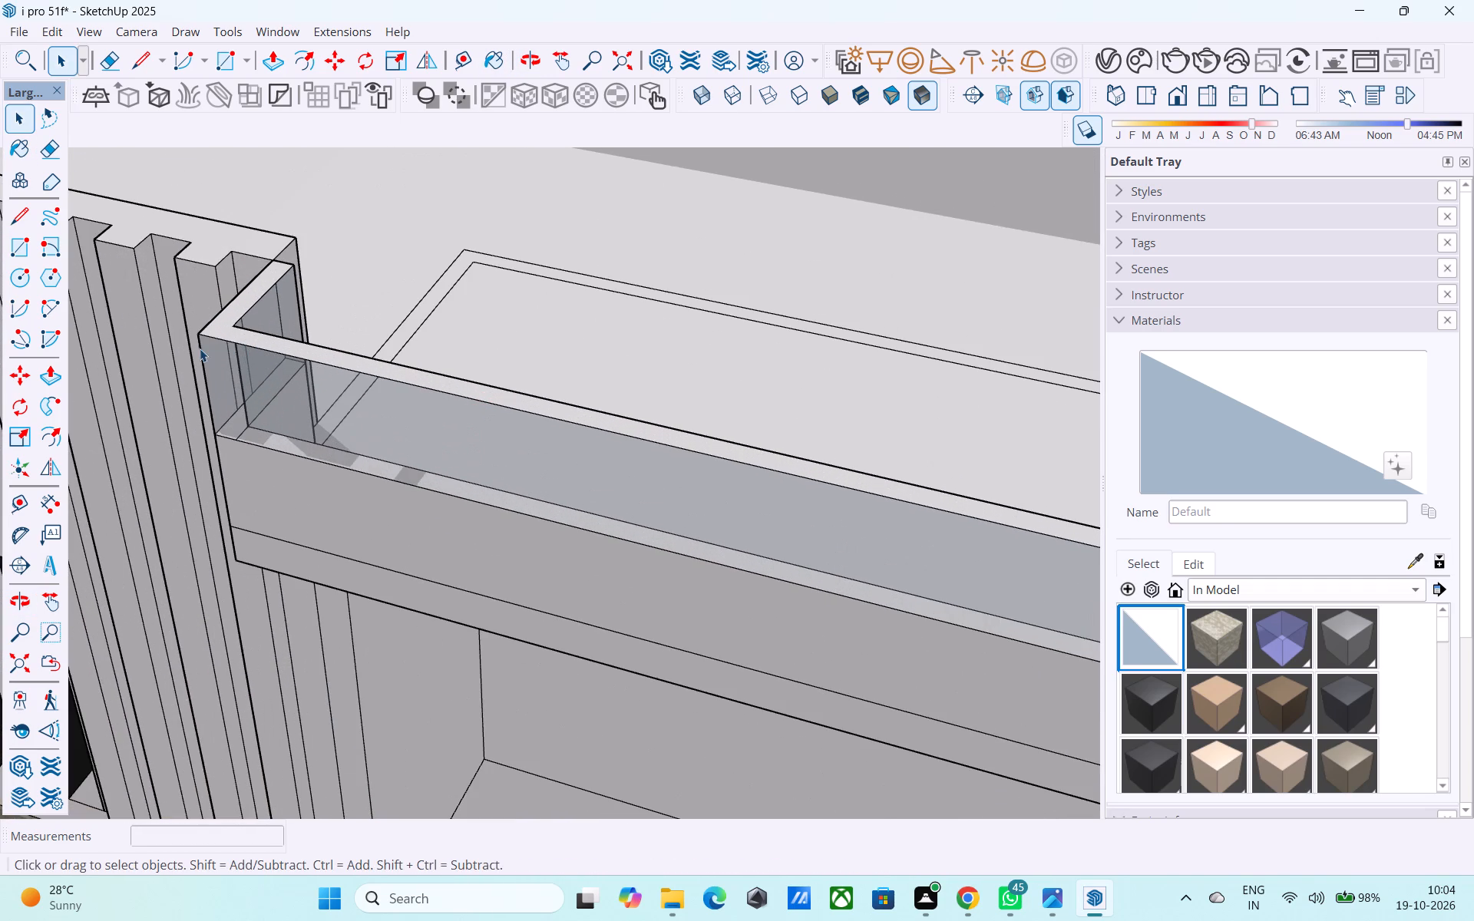
middle_click(200, 348)
middle_drag(198, 343, 208, 305)
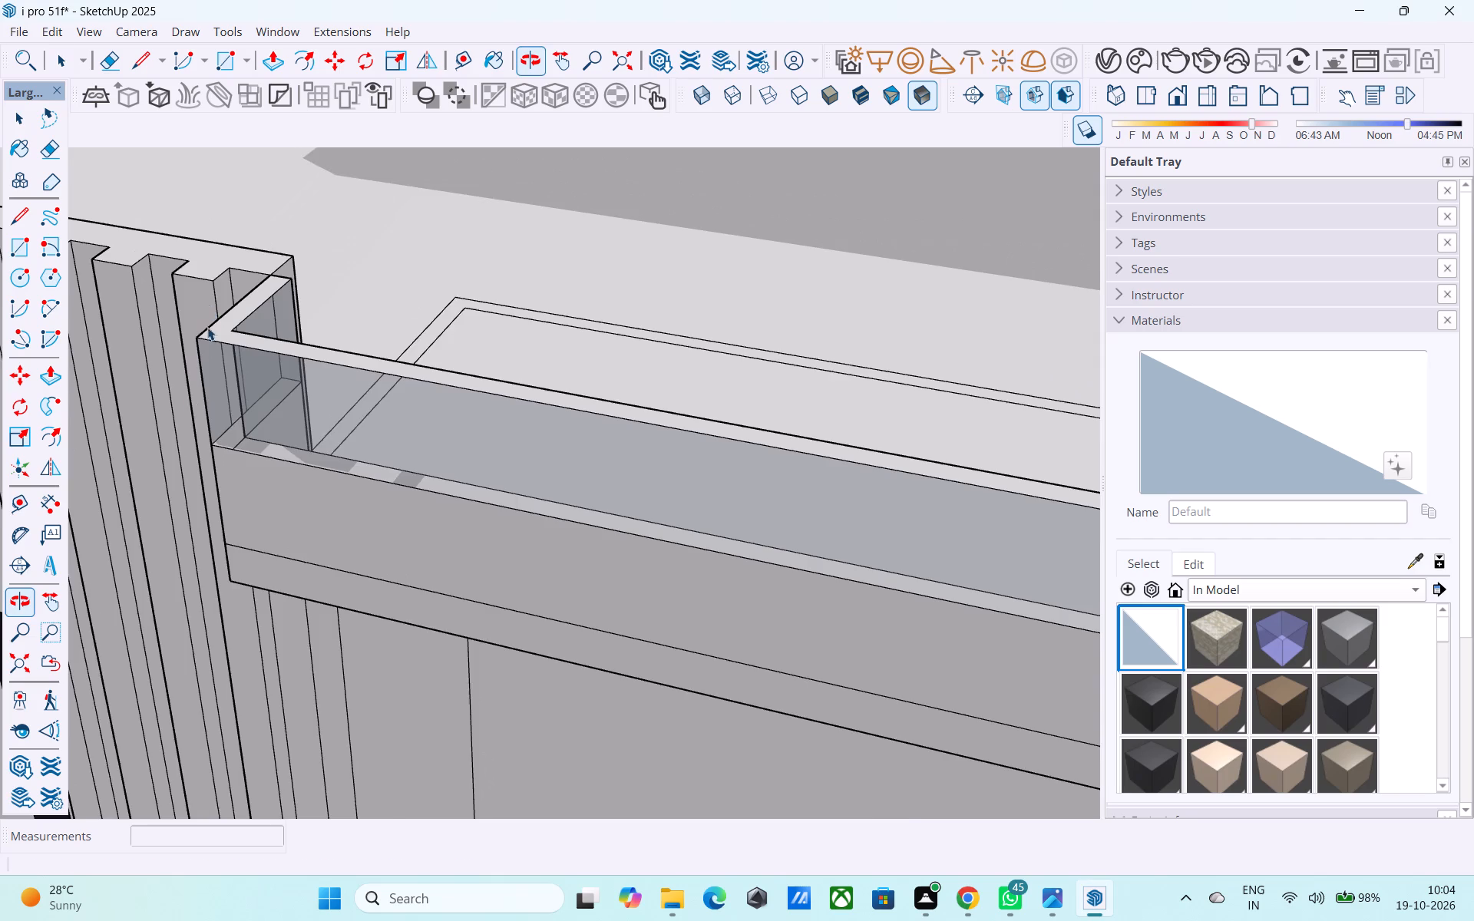
scroll(188, 397, up, 3)
click(261, 325)
key(m)
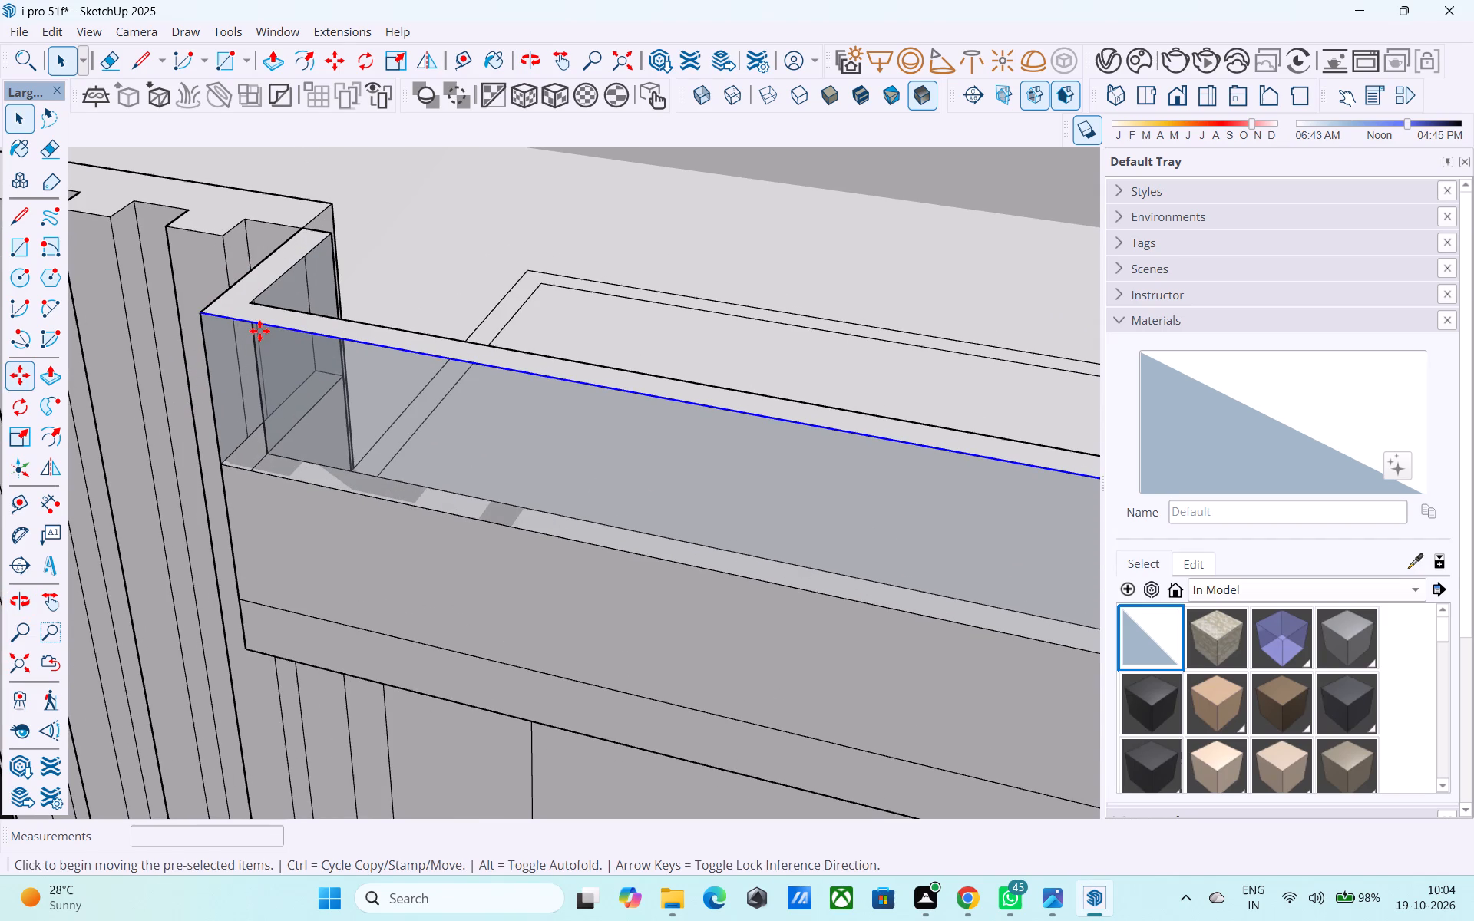
click(205, 319)
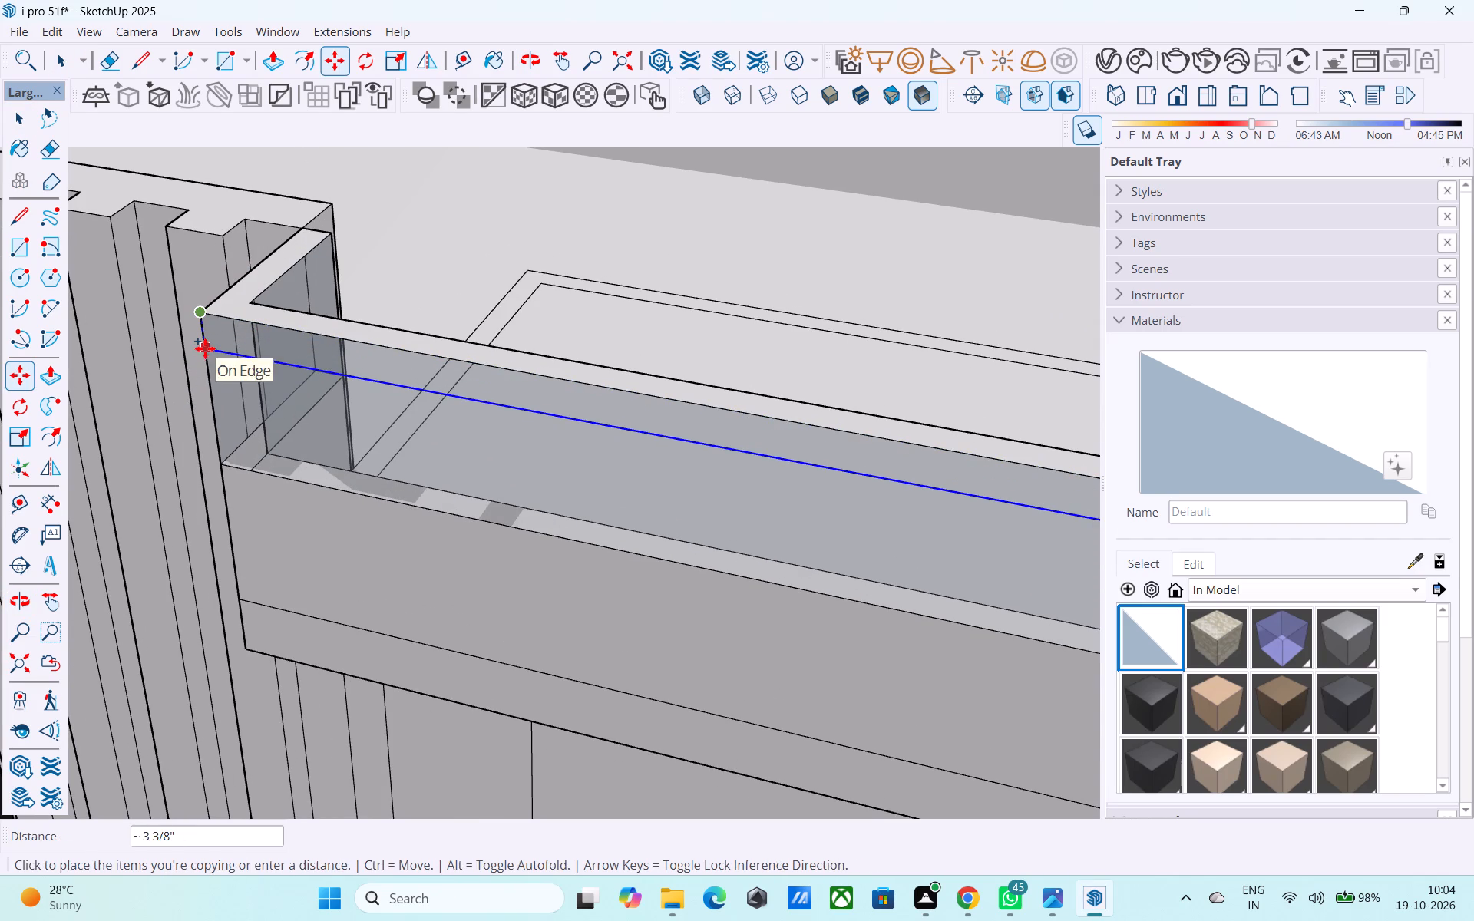
text(2")
key(Return)
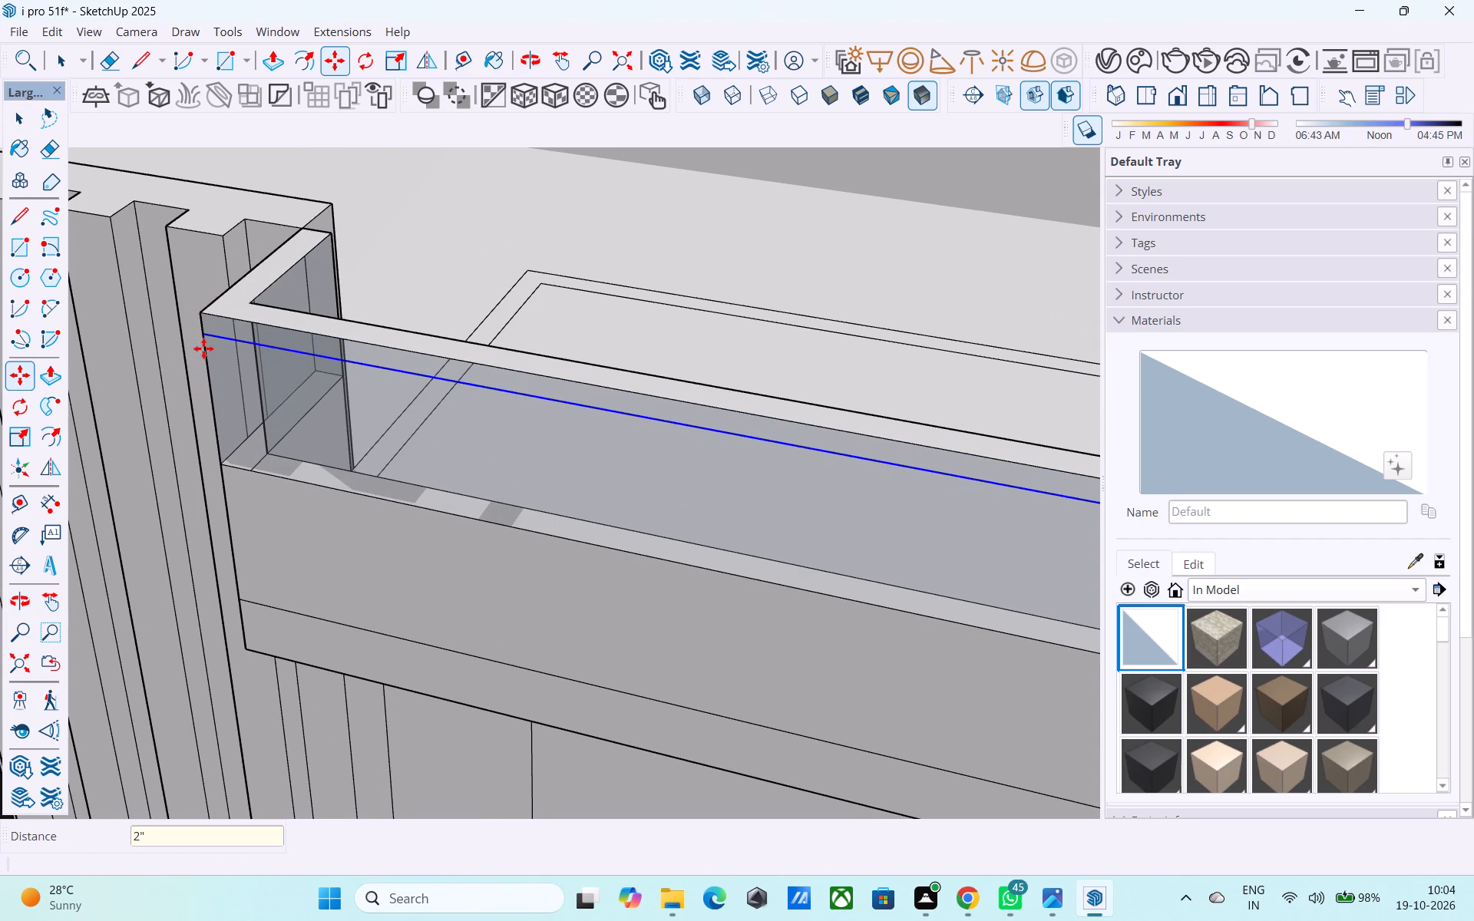
text(1")
key(Return)
key(space)
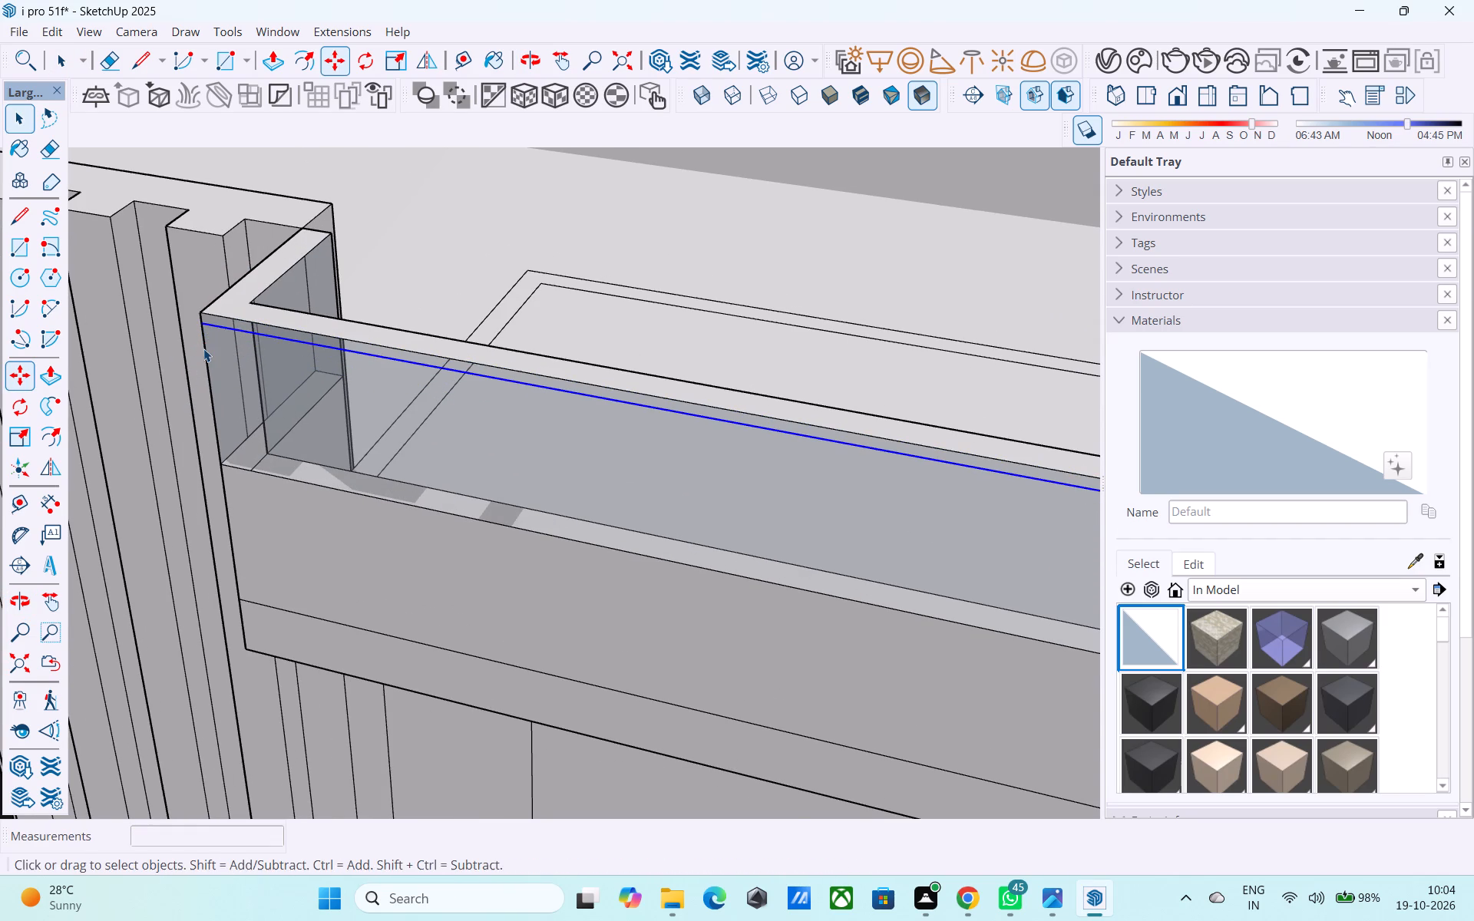
Draw a 1' 6" line from the copied edge's end across the parapet's short end face to the grooved wall.
scroll(203, 348, up, 1)
middle_drag(203, 348, 736, 378)
scroll(203, 348, down, 1)
middle_drag(569, 422, 610, 363)
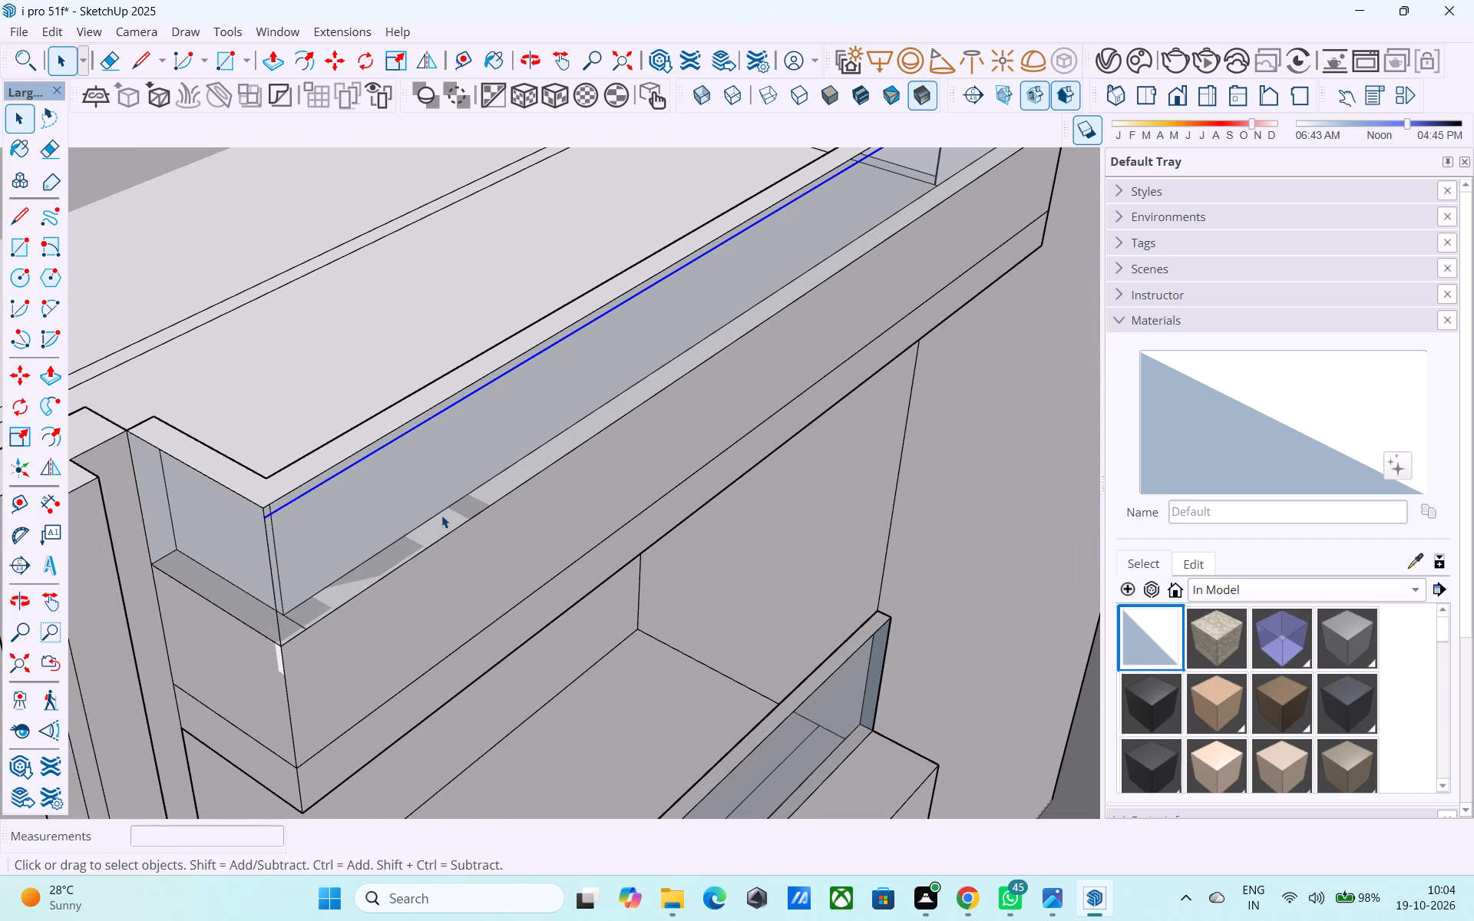
key(l)
shift+middle_drag(302, 522, 371, 479)
scroll(336, 474, up, 4)
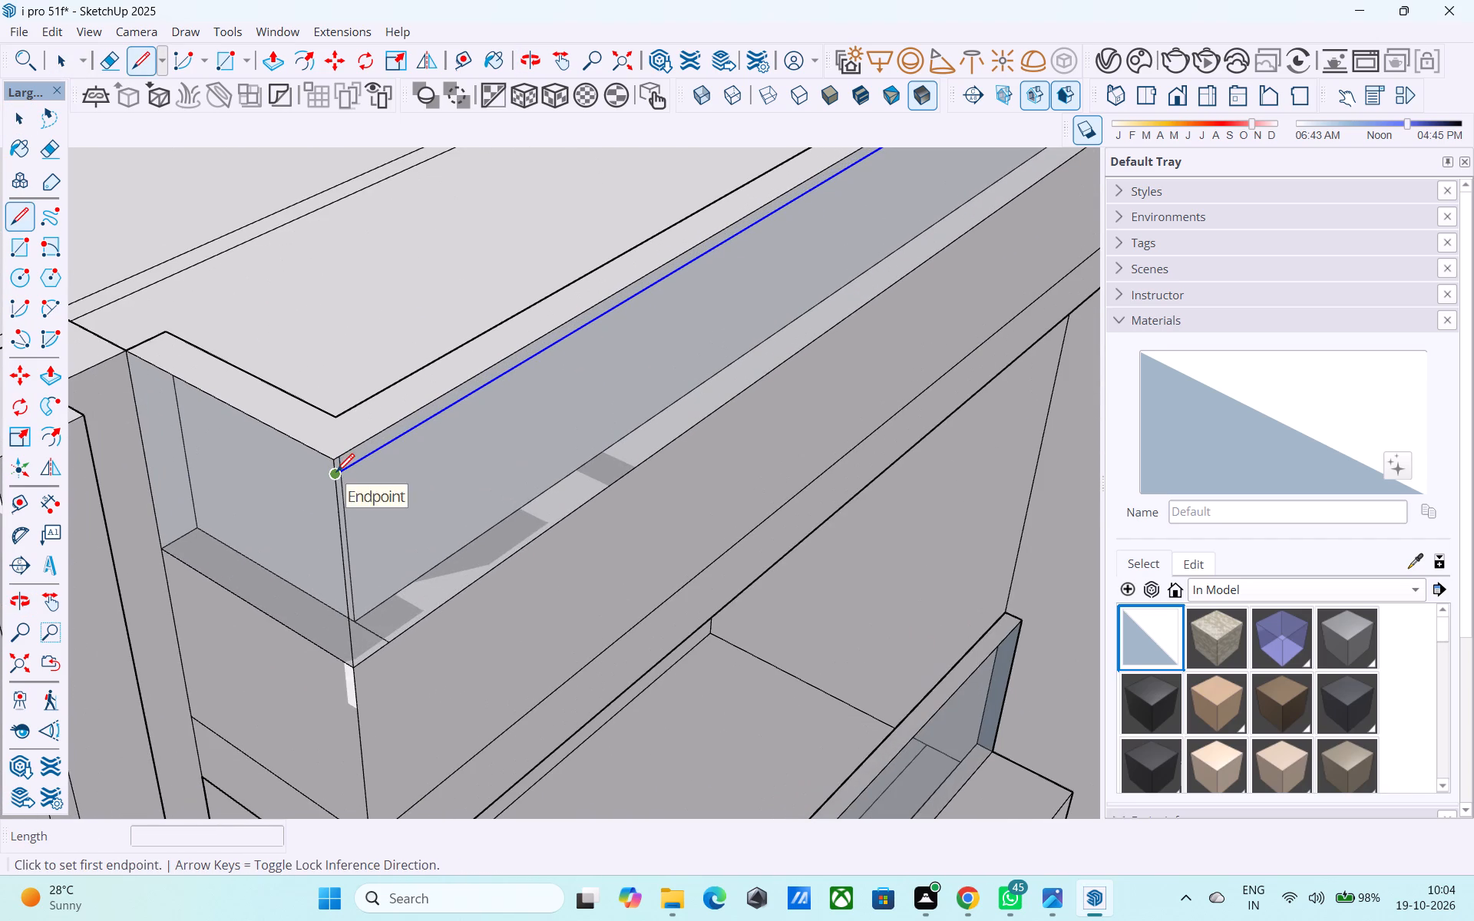
click(336, 474)
click(128, 367)
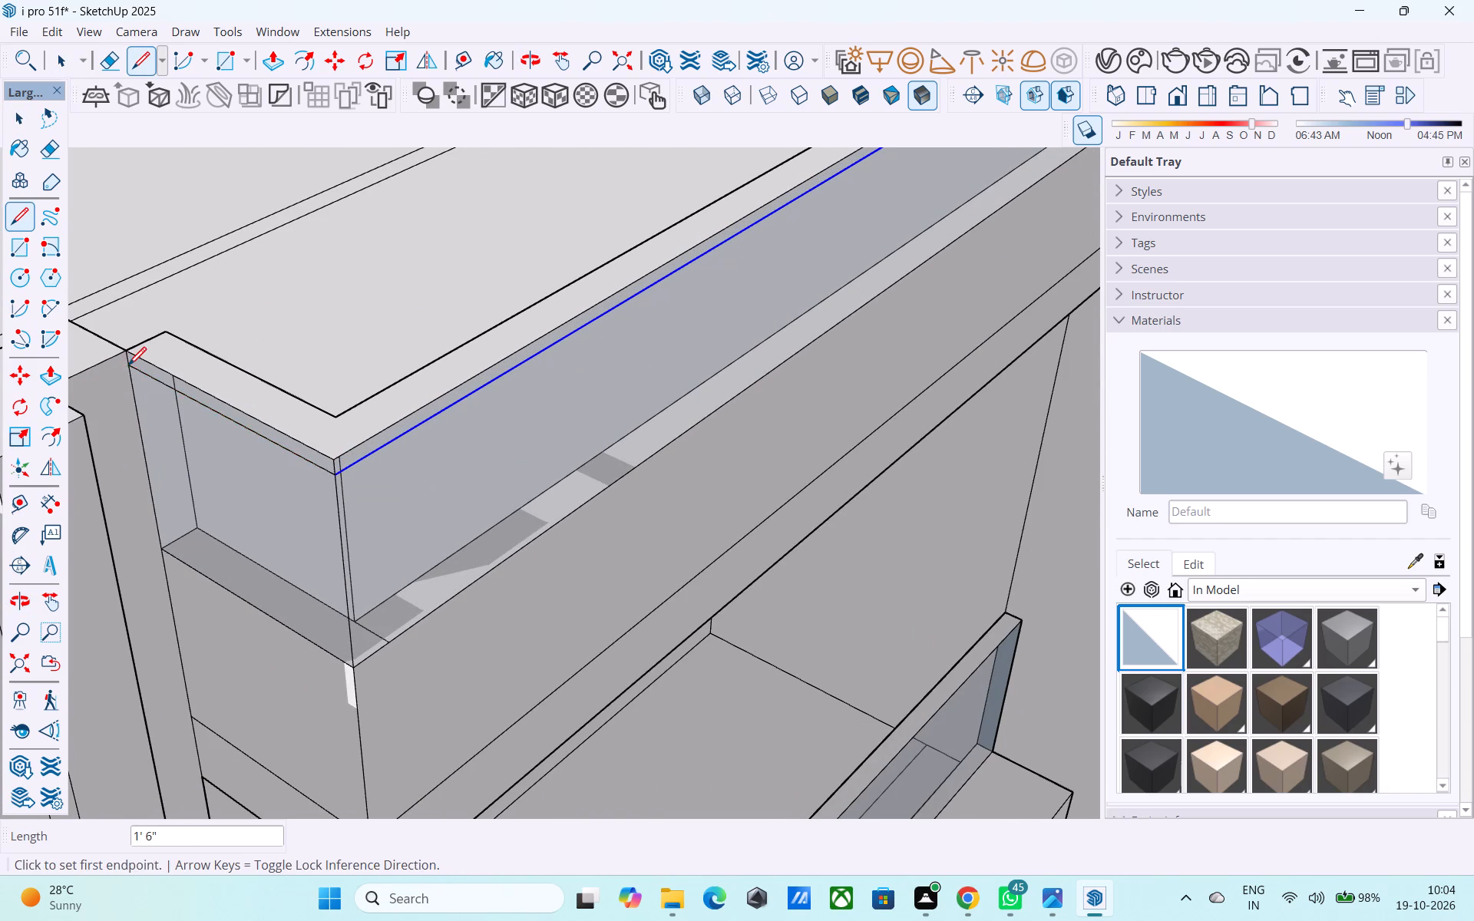
Draw a matching line from the copied edge's other end across the short end face to the tall block.
scroll(101, 388, down, 8)
middle_drag(448, 429, 108, 437)
scroll(0, 460, down, 13)
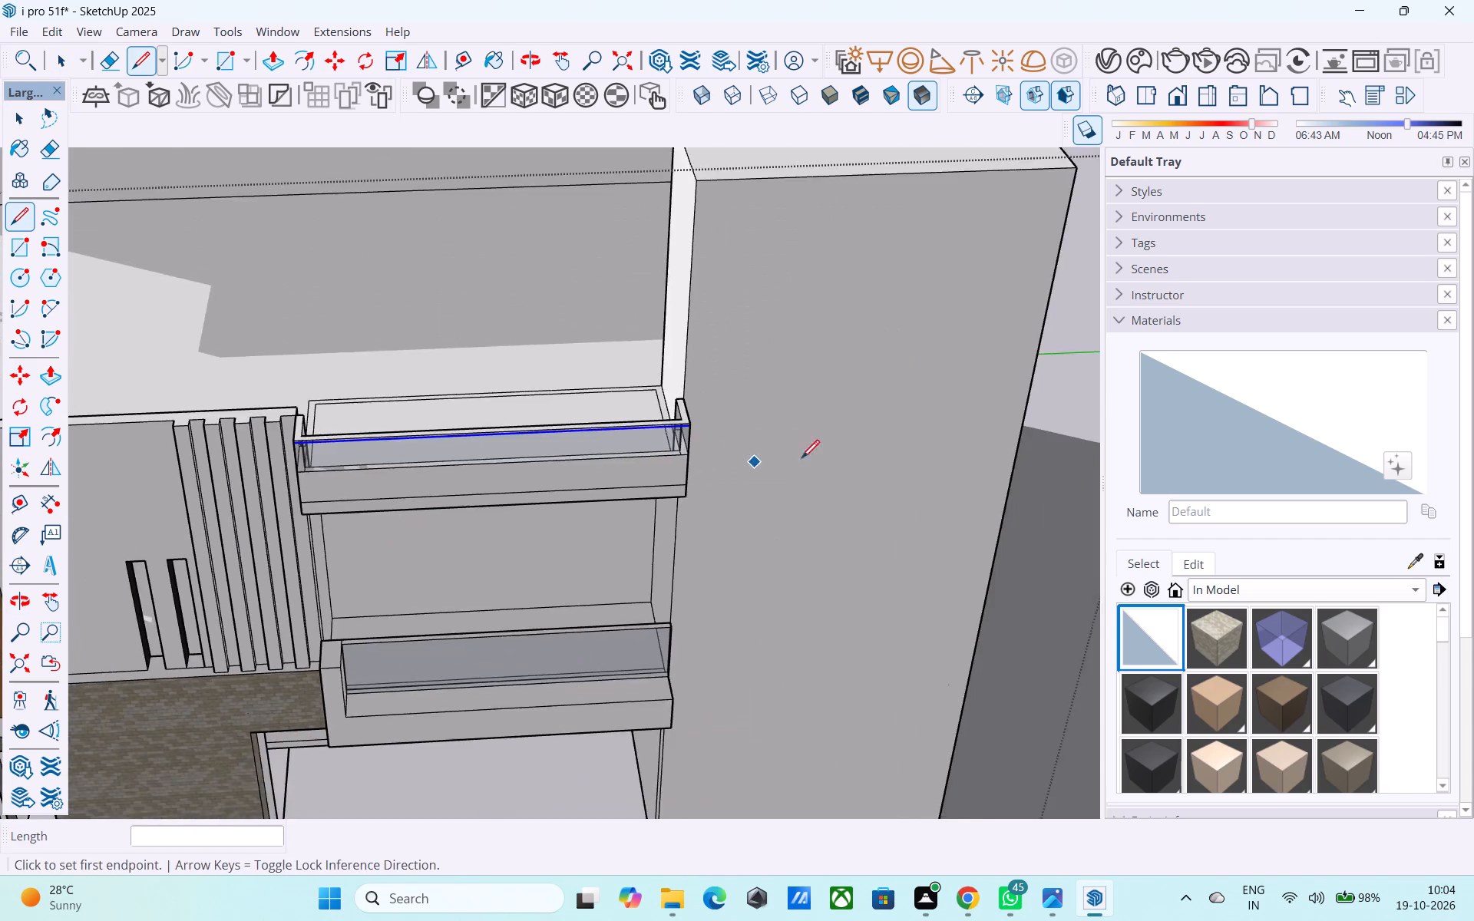
middle_drag(799, 458, 557, 430)
middle_drag(263, 312, 501, 391)
scroll(362, 361, up, 9)
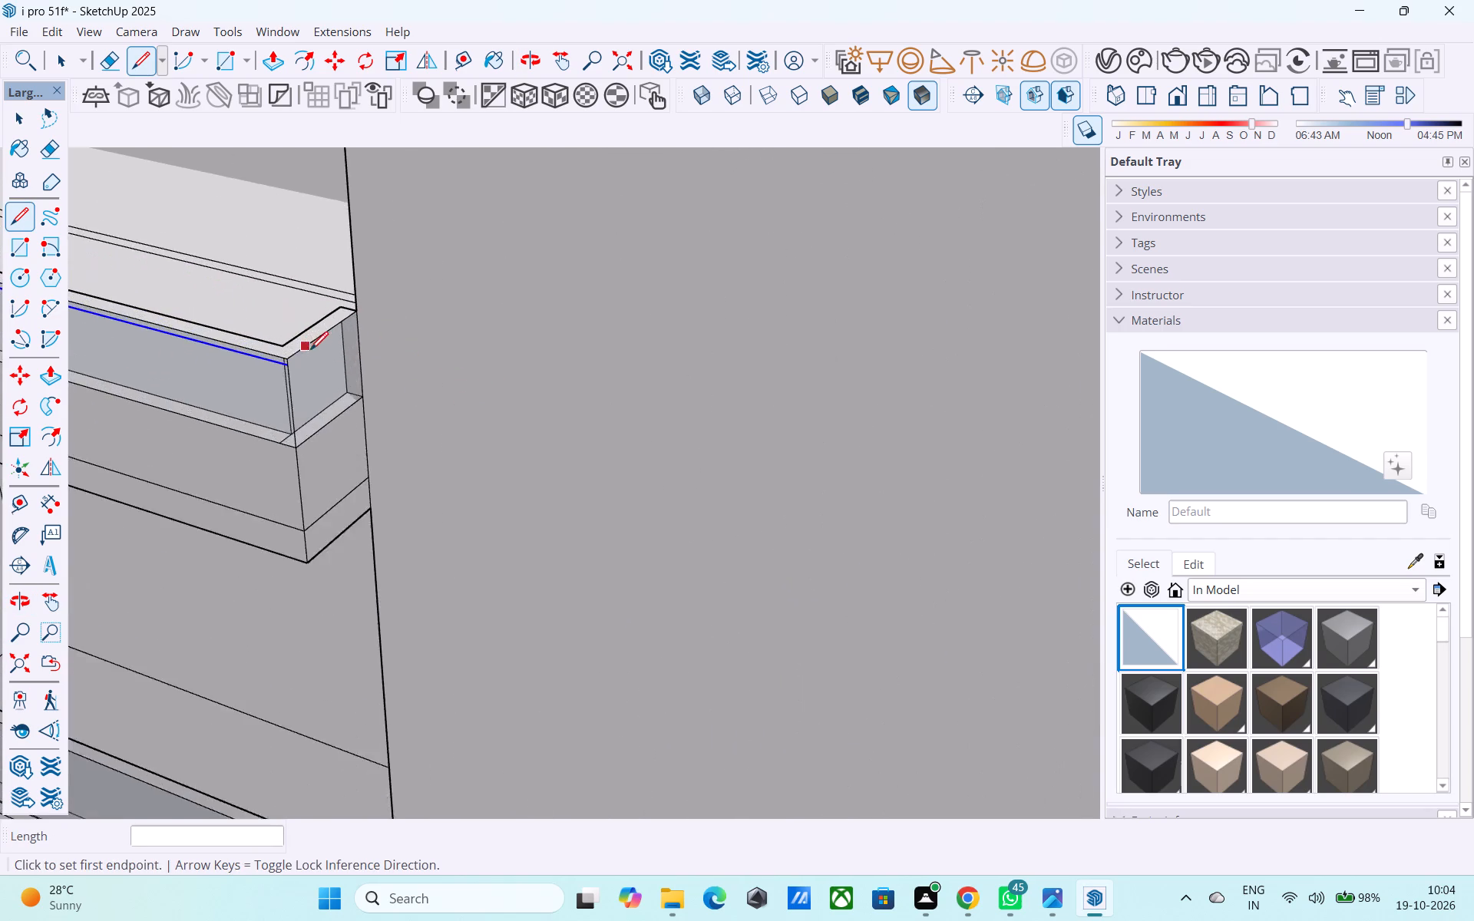
scroll(310, 352, up, 19)
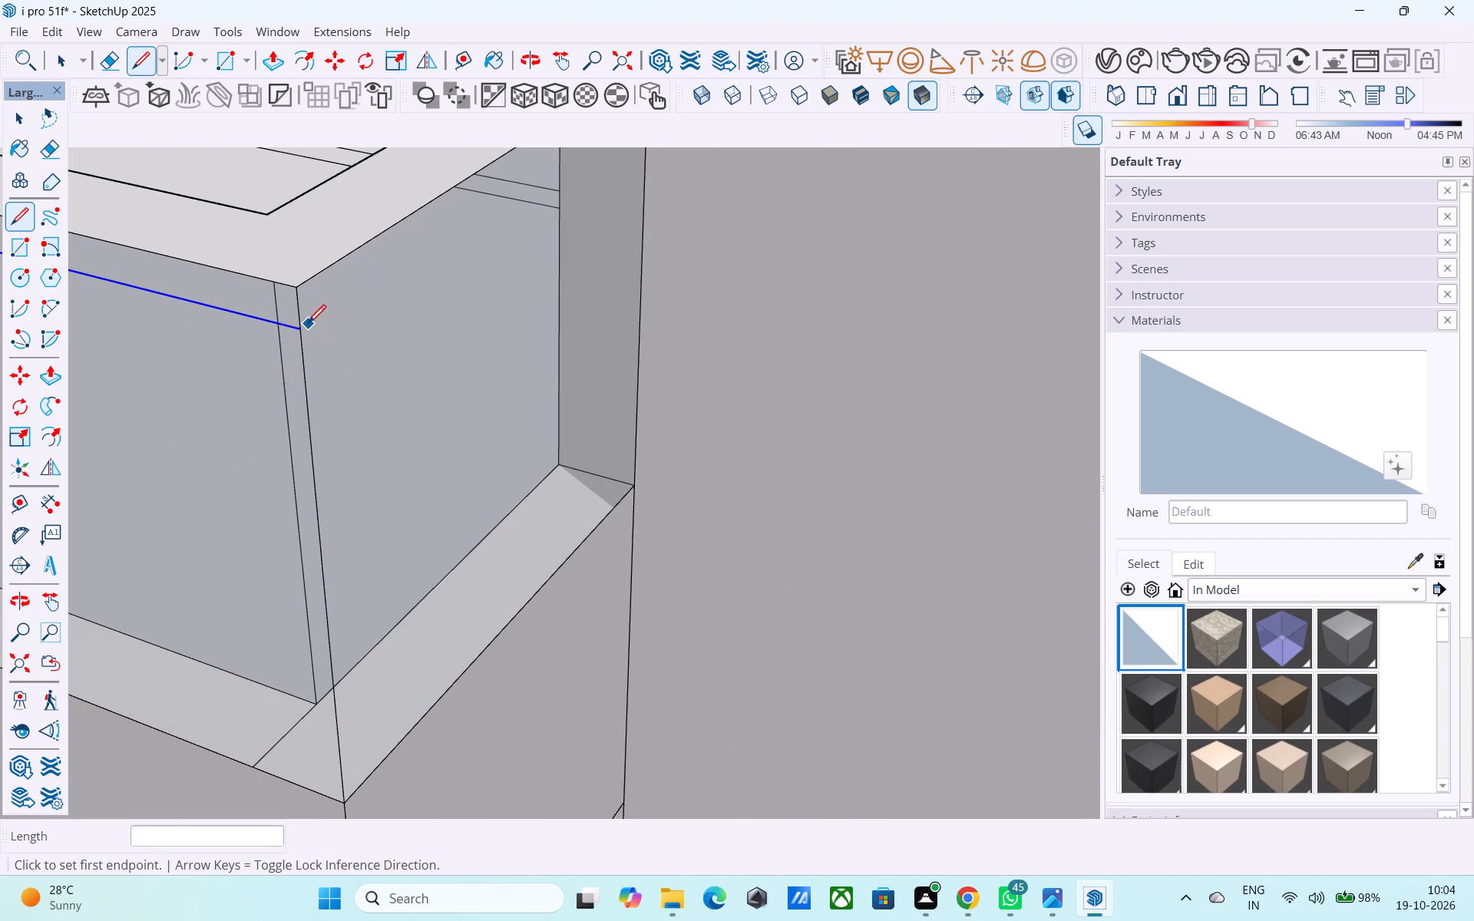
click(300, 326)
shift+scroll(389, 295, down, 1)
shift+middle_drag(388, 296, 322, 562)
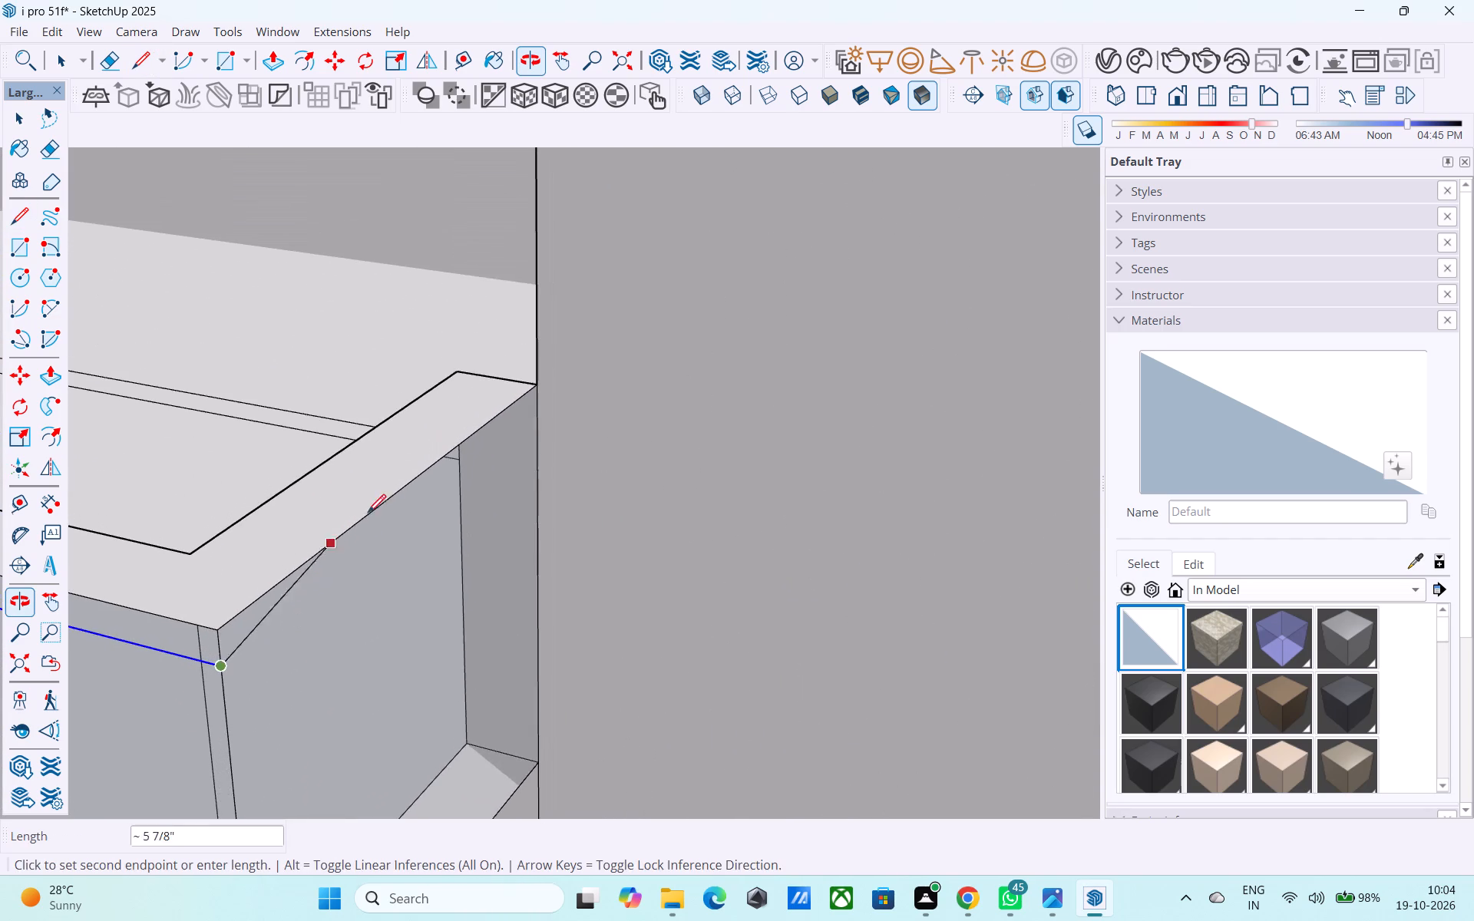
scroll(533, 477, up, 3)
click(539, 385)
scroll(587, 382, down, 5)
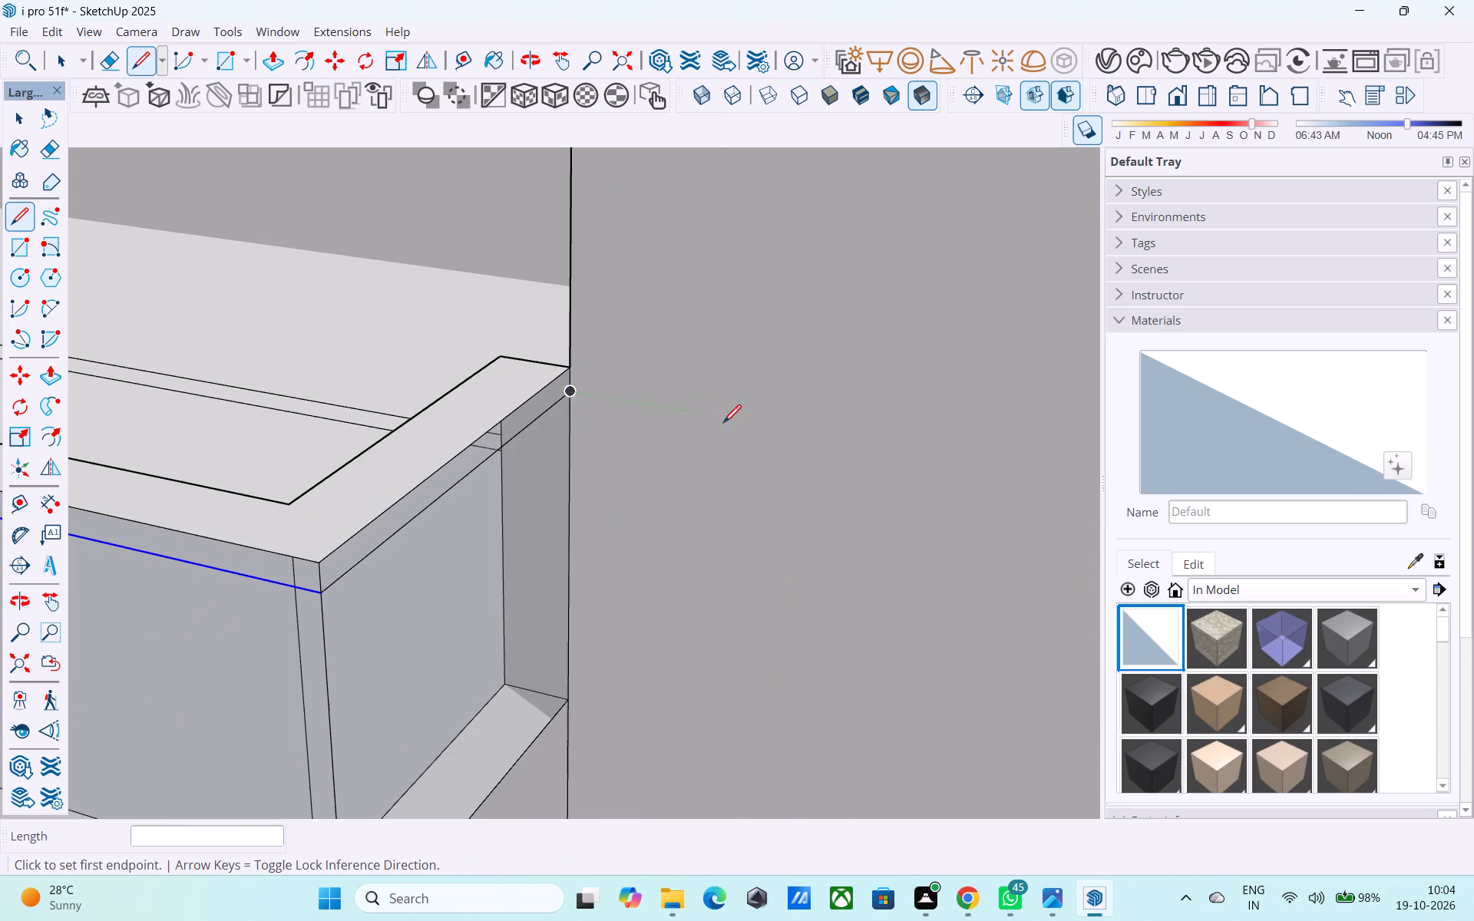
Paint the 1" strips under the parapet top on the tall-block end face and the long front face with Default.
click(1131, 645)
scroll(372, 527, up, 3)
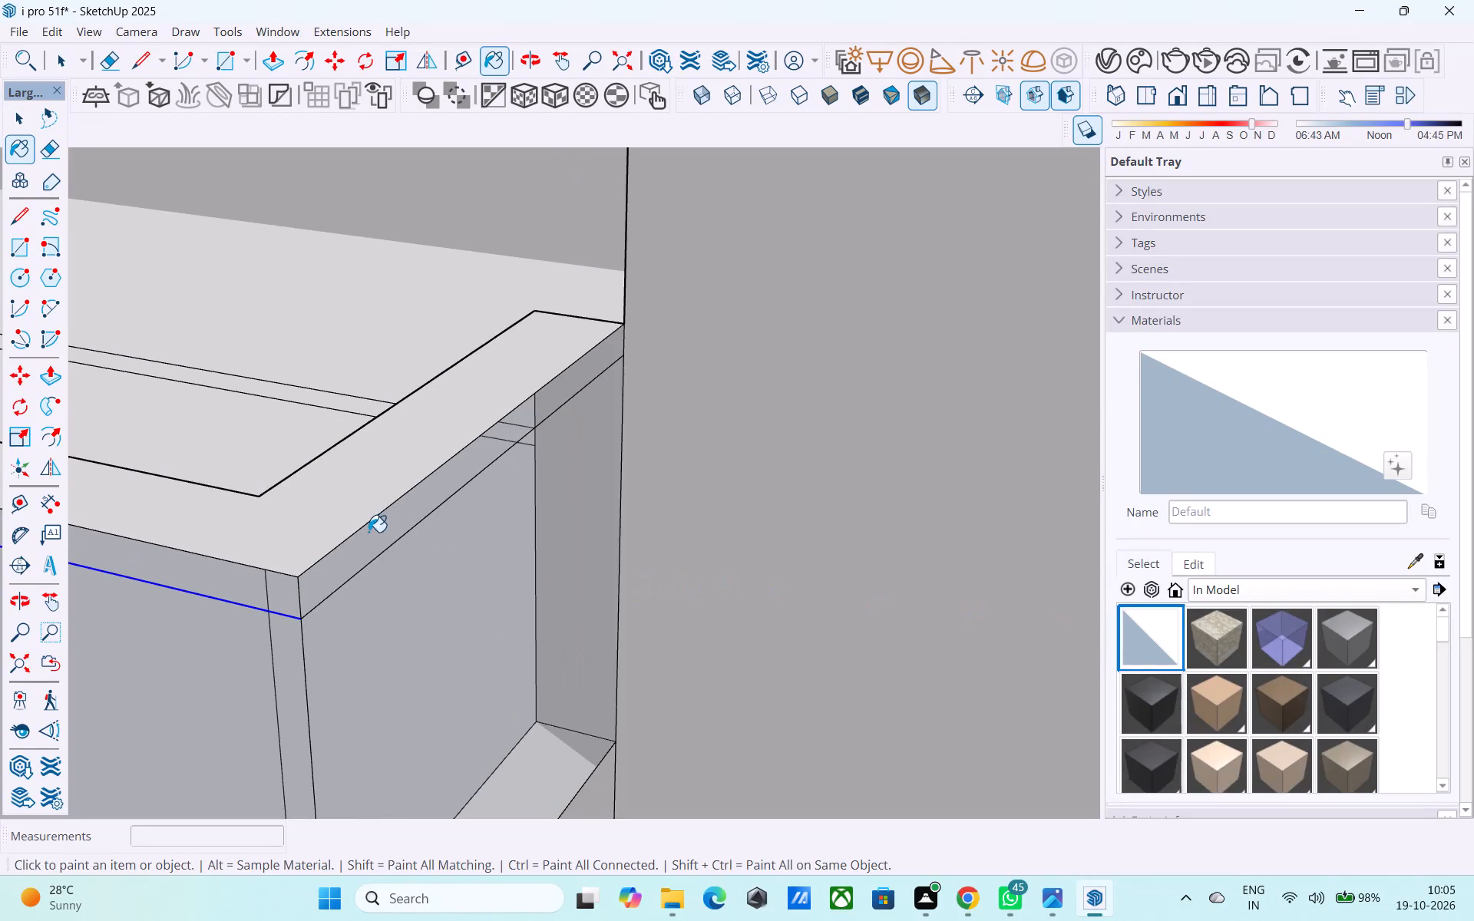
click(367, 532)
scroll(785, 499, down, 5)
scroll(558, 557, up, 3)
click(485, 542)
scroll(908, 557, down, 11)
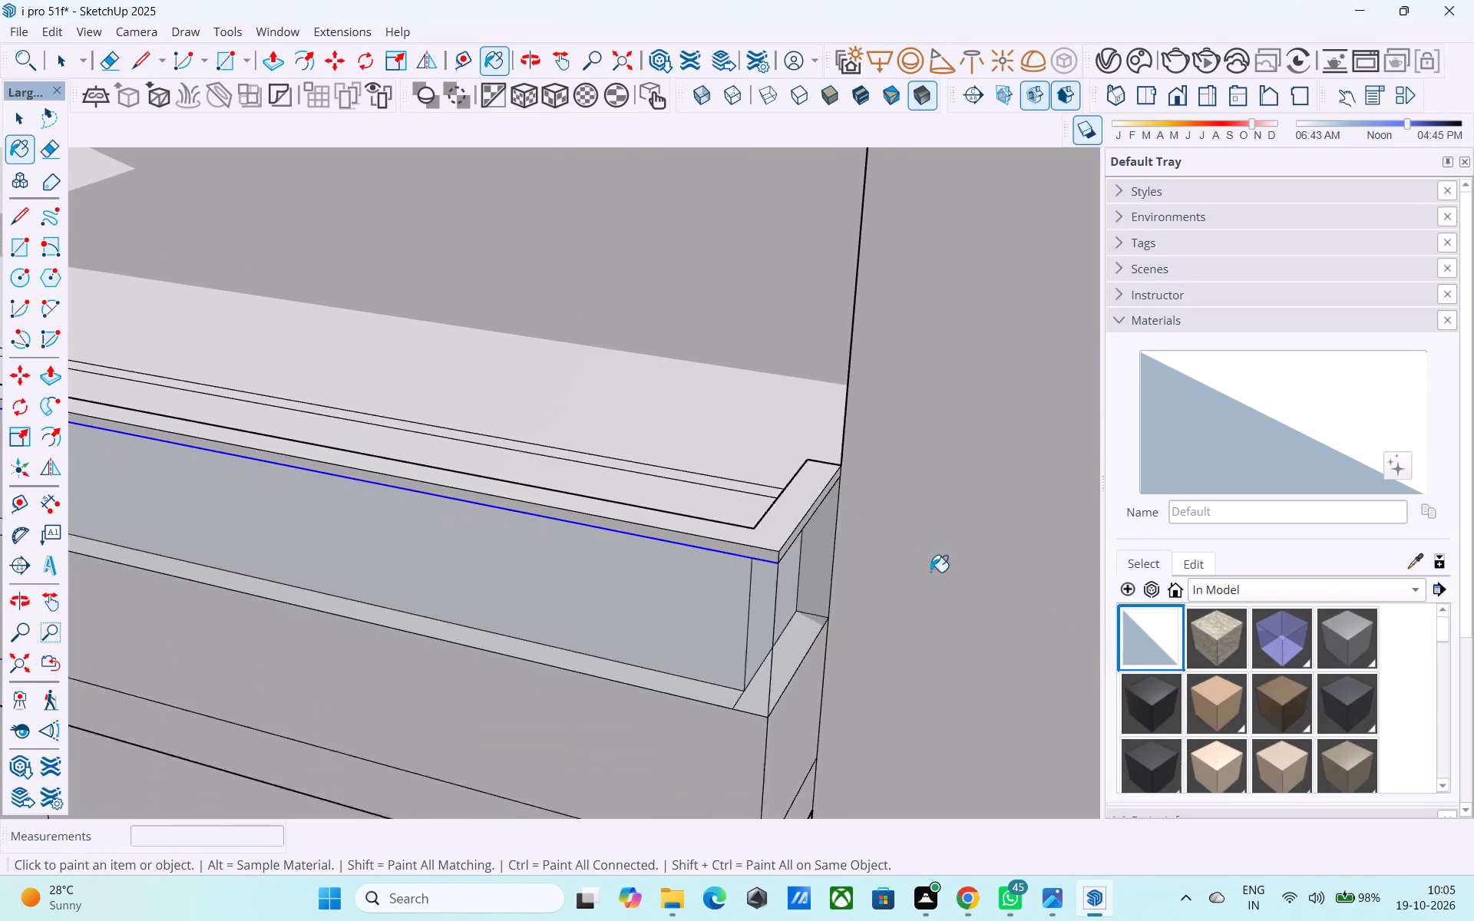
Paint the 1" strip under the parapet top on the short end face beside the grooved wall with Default.
scroll(930, 572, down, 3)
middle_drag(406, 500, 785, 476)
scroll(892, 441, down, 9)
middle_drag(415, 559, 550, 535)
scroll(562, 532, up, 5)
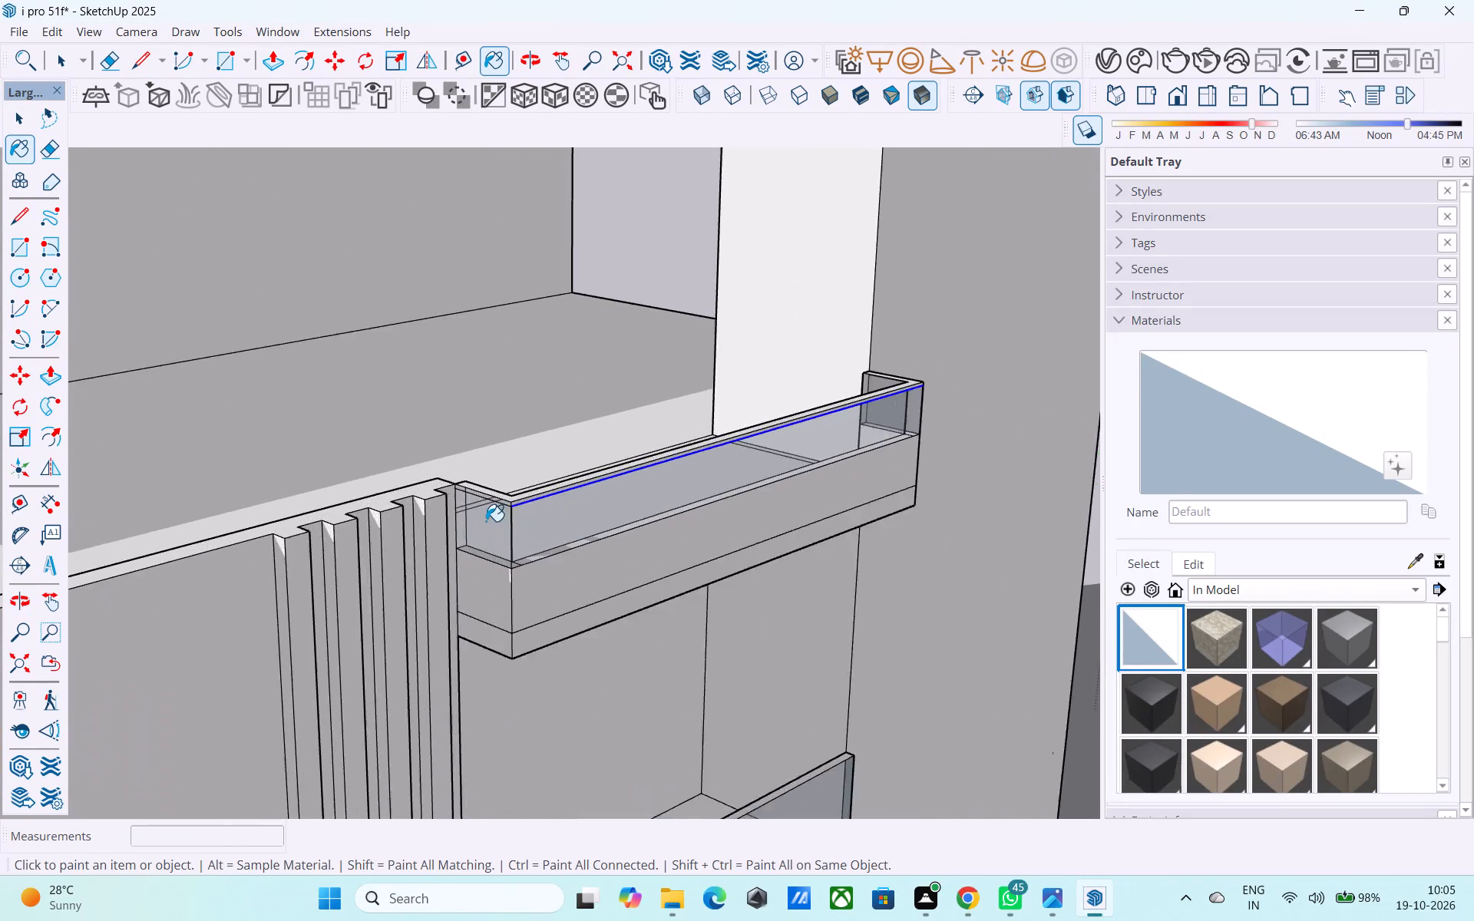
scroll(486, 521, up, 14)
click(528, 460)
middle_drag(528, 479, 454, 485)
scroll(439, 488, up, 1)
scroll(418, 490, down, 3)
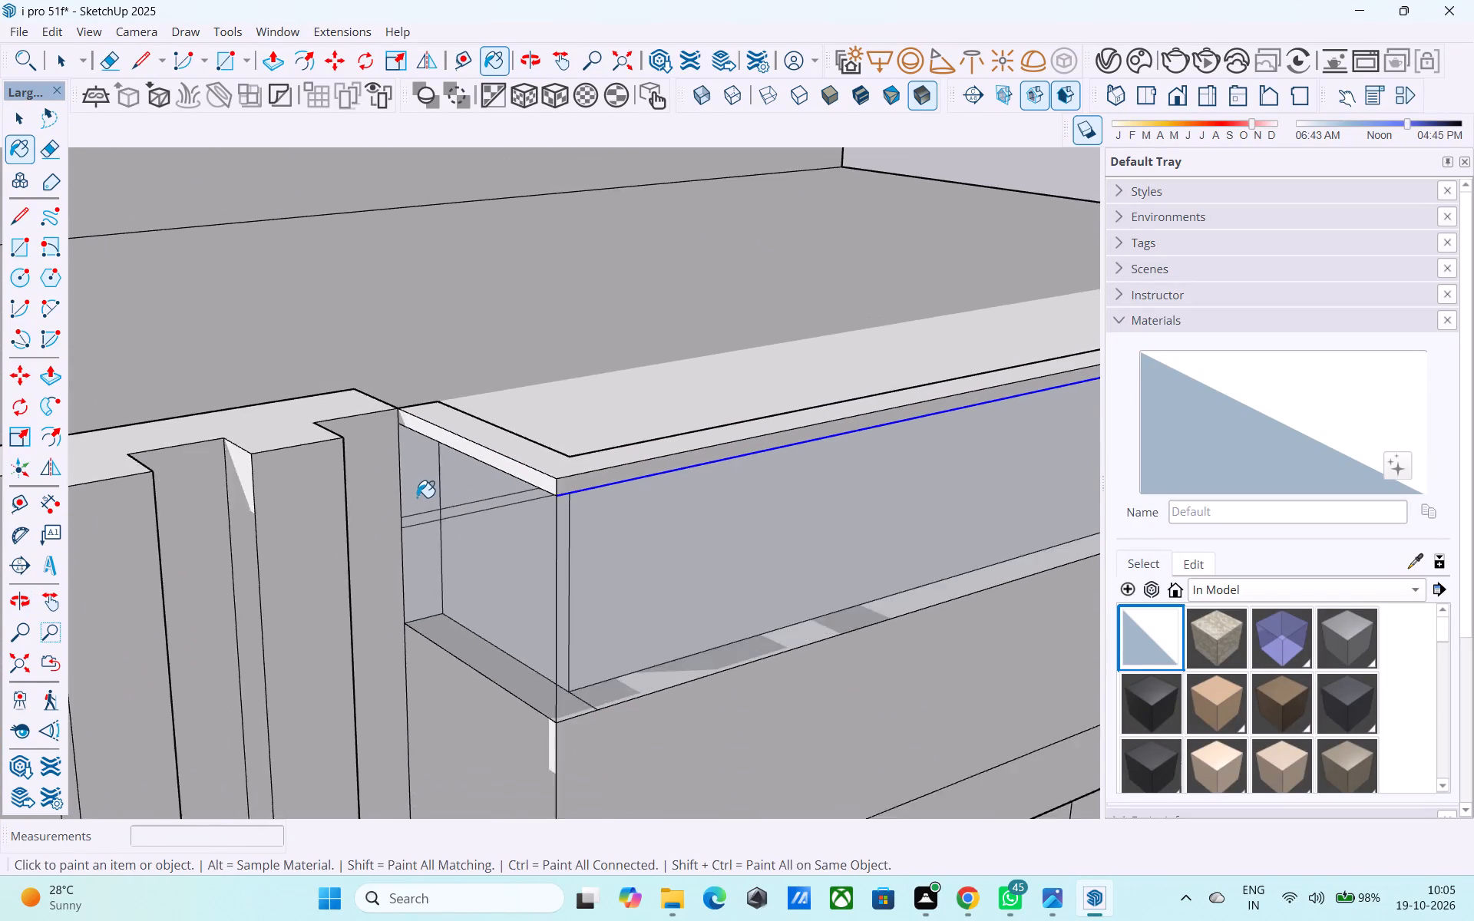
scroll(417, 497, down, 1)
middle_drag(602, 531, 395, 517)
key(space)
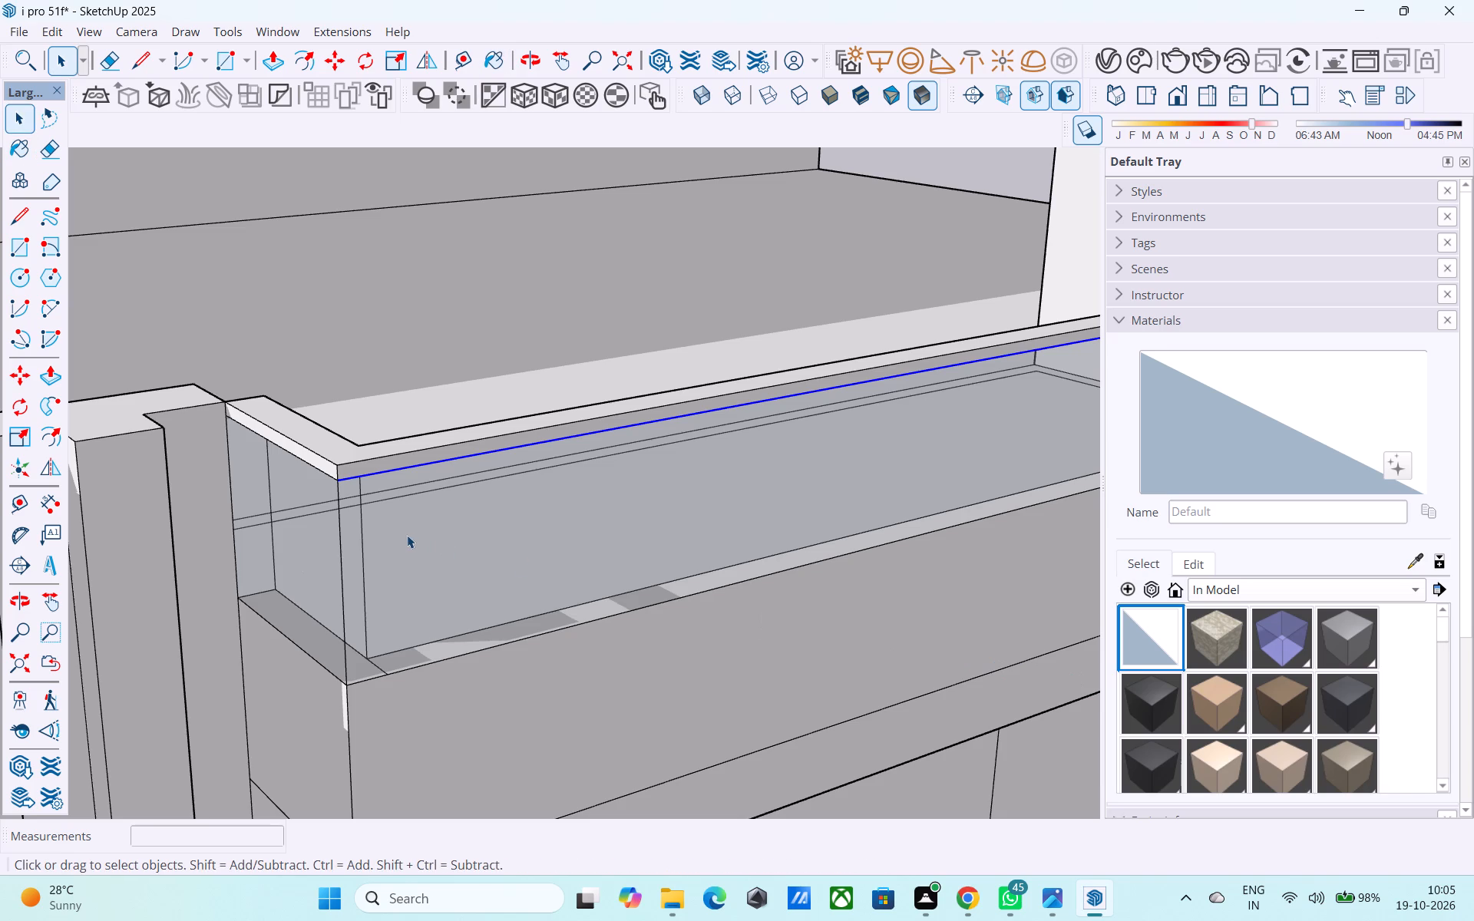
Paint the 1" cap strips on both short ends and the long front of the upper balcony parapet with M08_Obsidian_Black.
click(1154, 711)
scroll(333, 457, up, 6)
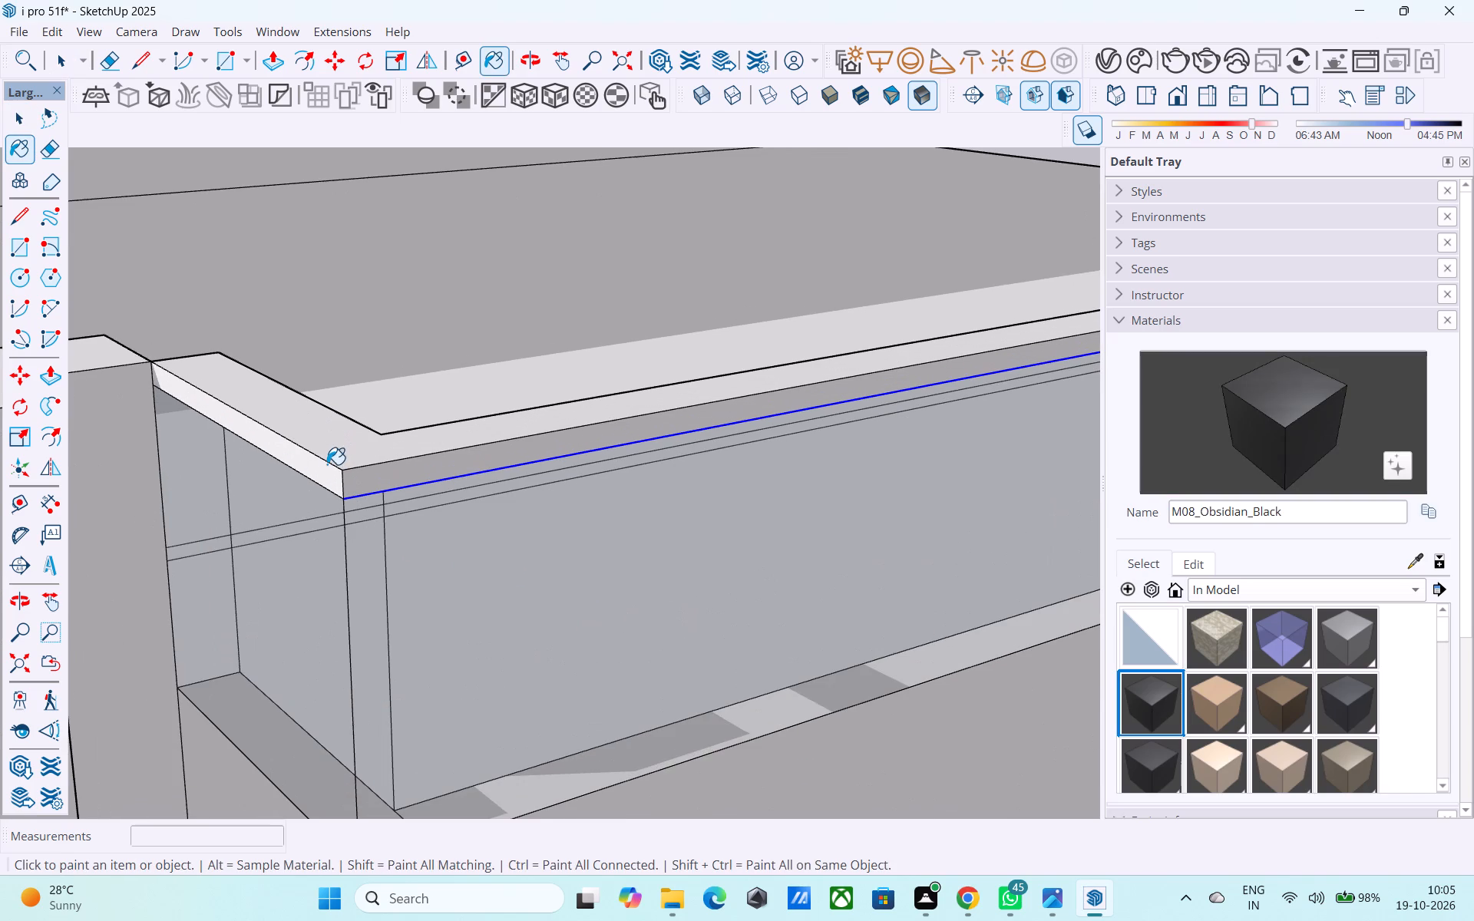
click(329, 470)
click(355, 481)
scroll(293, 494, down, 9)
middle_drag(435, 541, 279, 541)
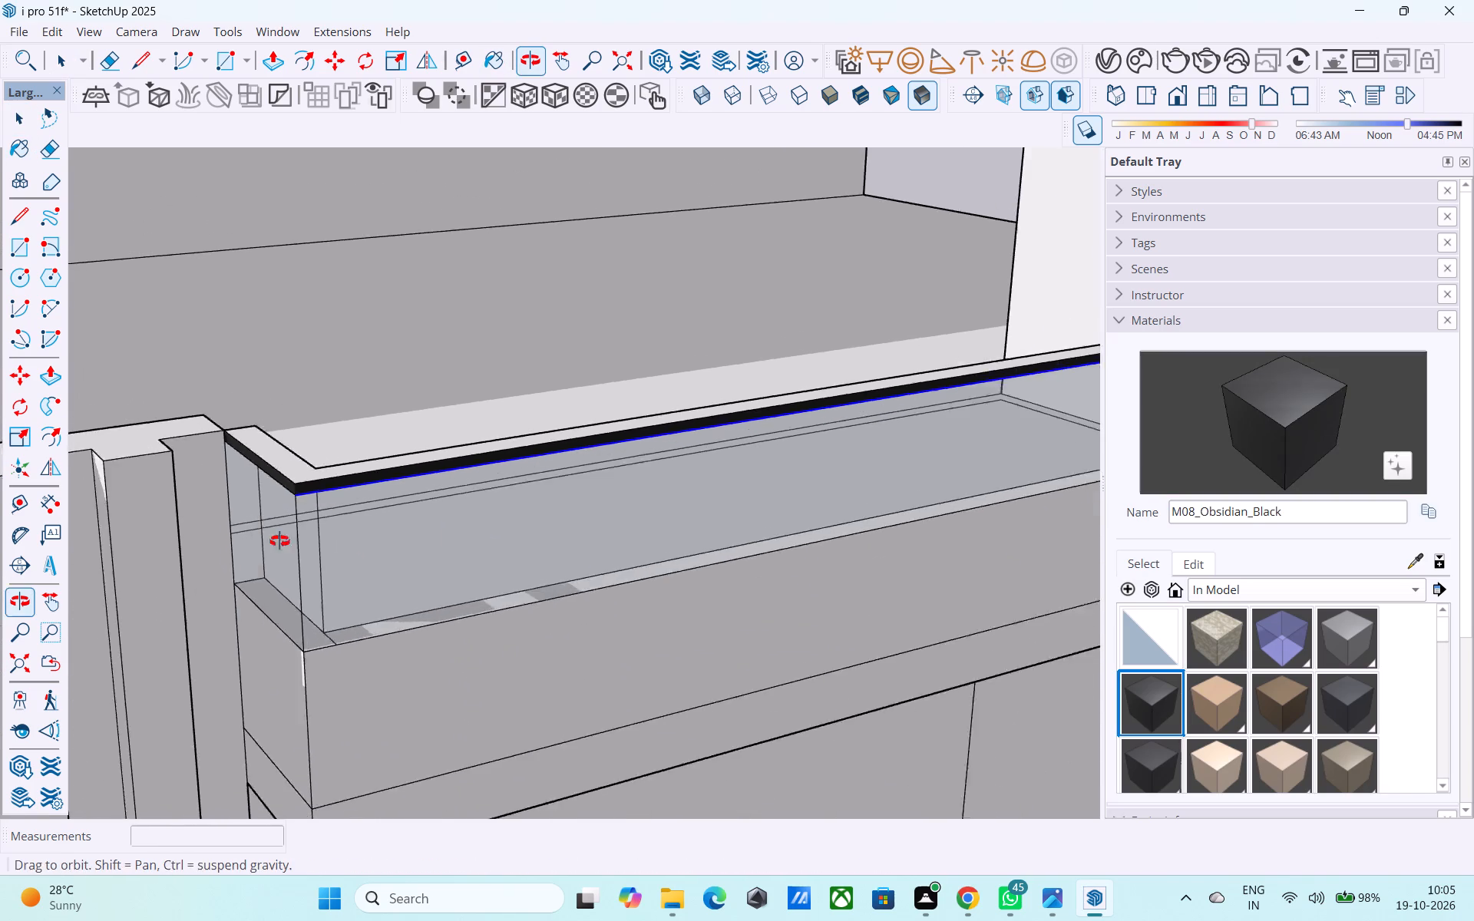
middle_drag(279, 541, 179, 533)
scroll(116, 519, down, 3)
scroll(117, 523, up, 1)
scroll(117, 523, down, 5)
middle_drag(557, 605, 227, 550)
scroll(226, 538, down, 9)
scroll(445, 606, up, 3)
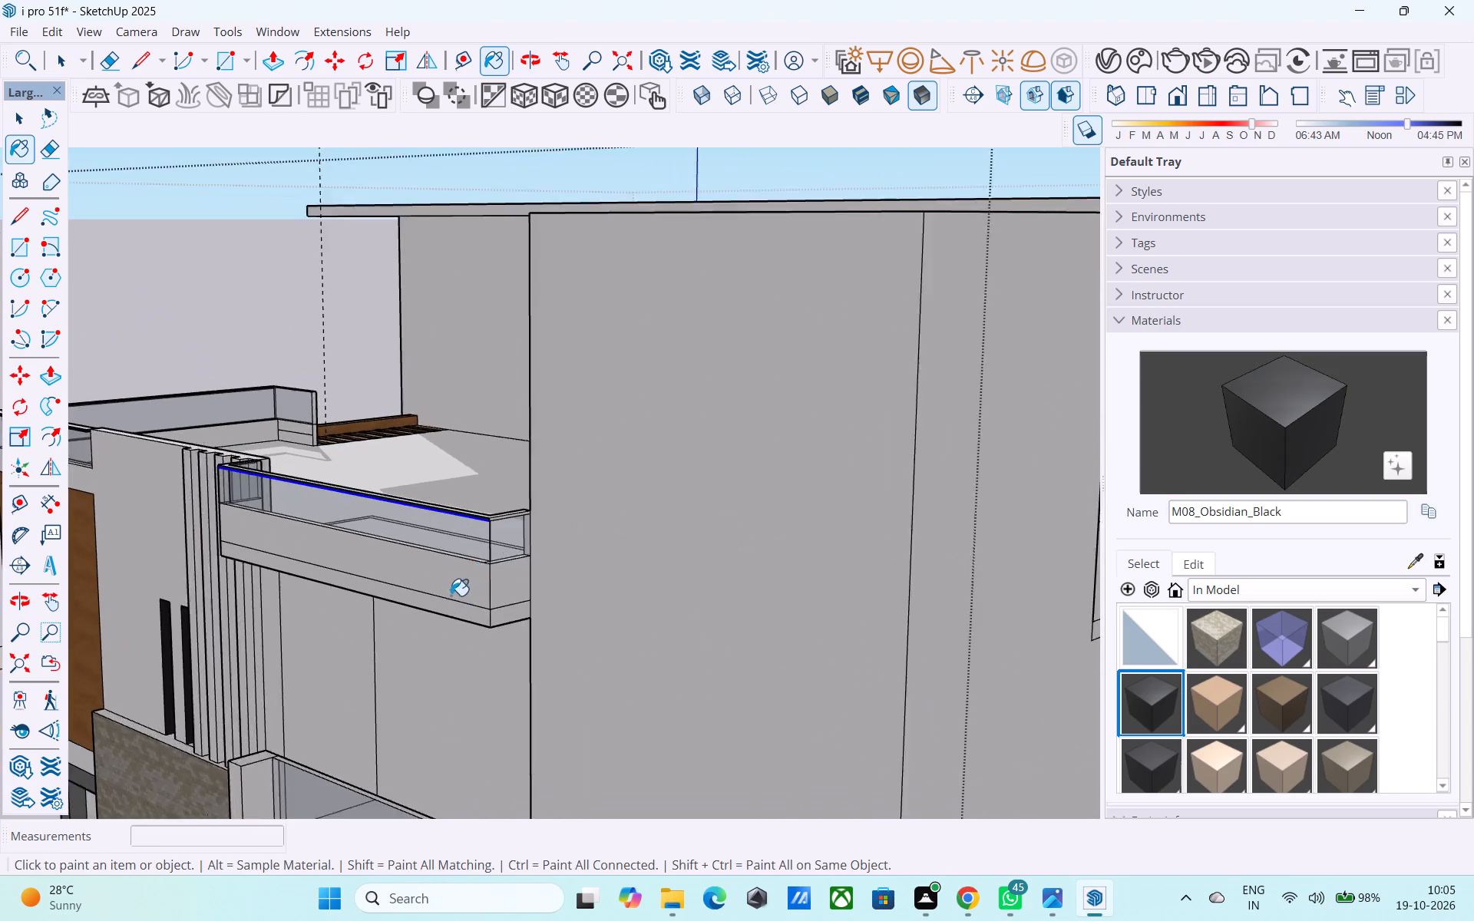
scroll(451, 596, up, 19)
click(392, 467)
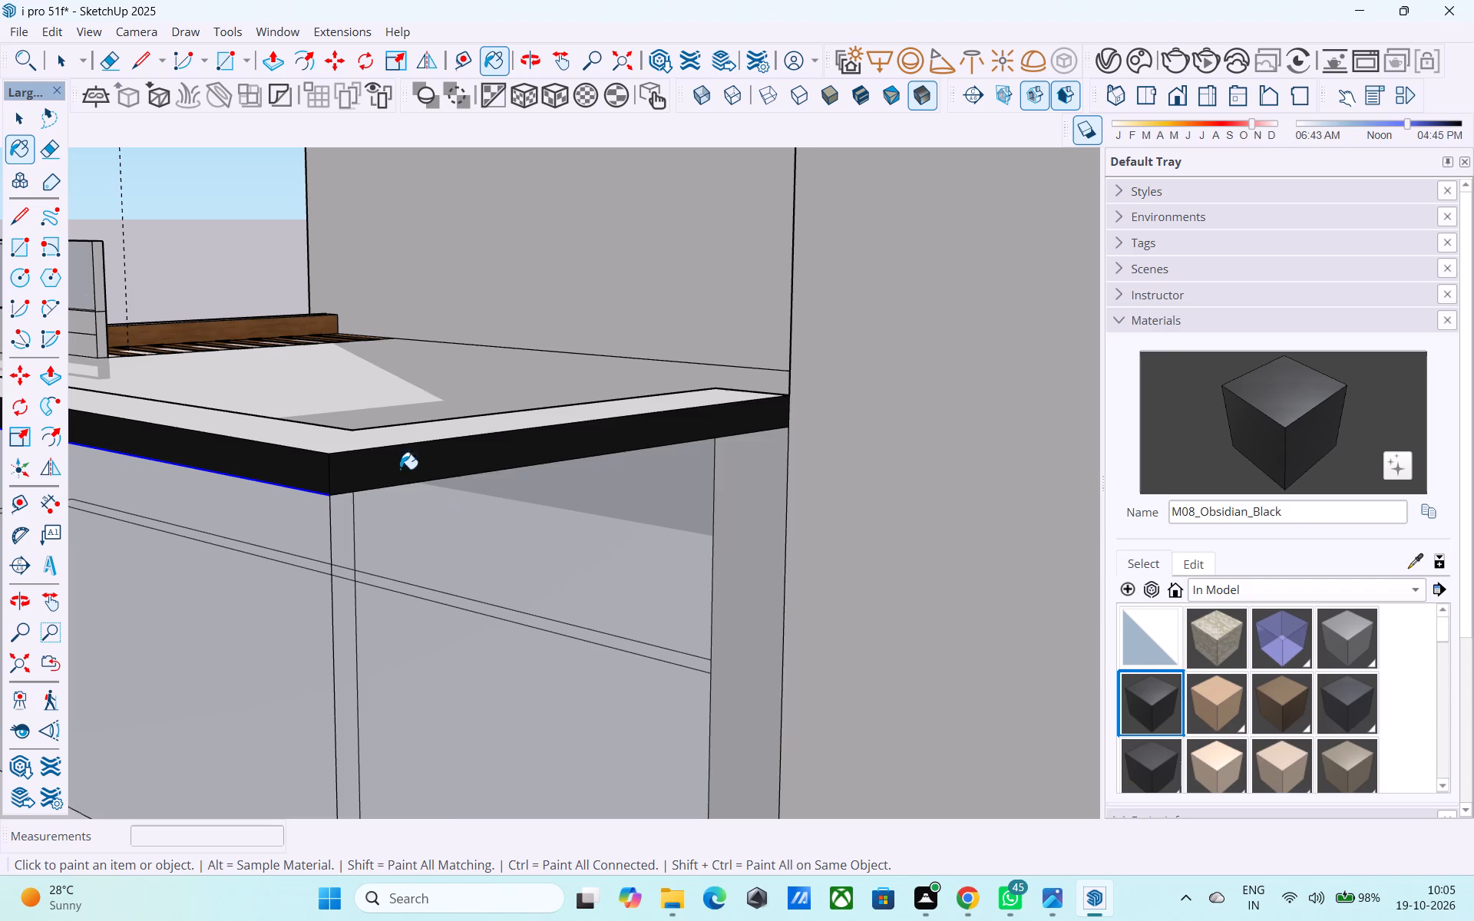
scroll(643, 596, down, 5)
key(space)
Save the model.
scroll(630, 610, down, 5)
key(ctrl+s)
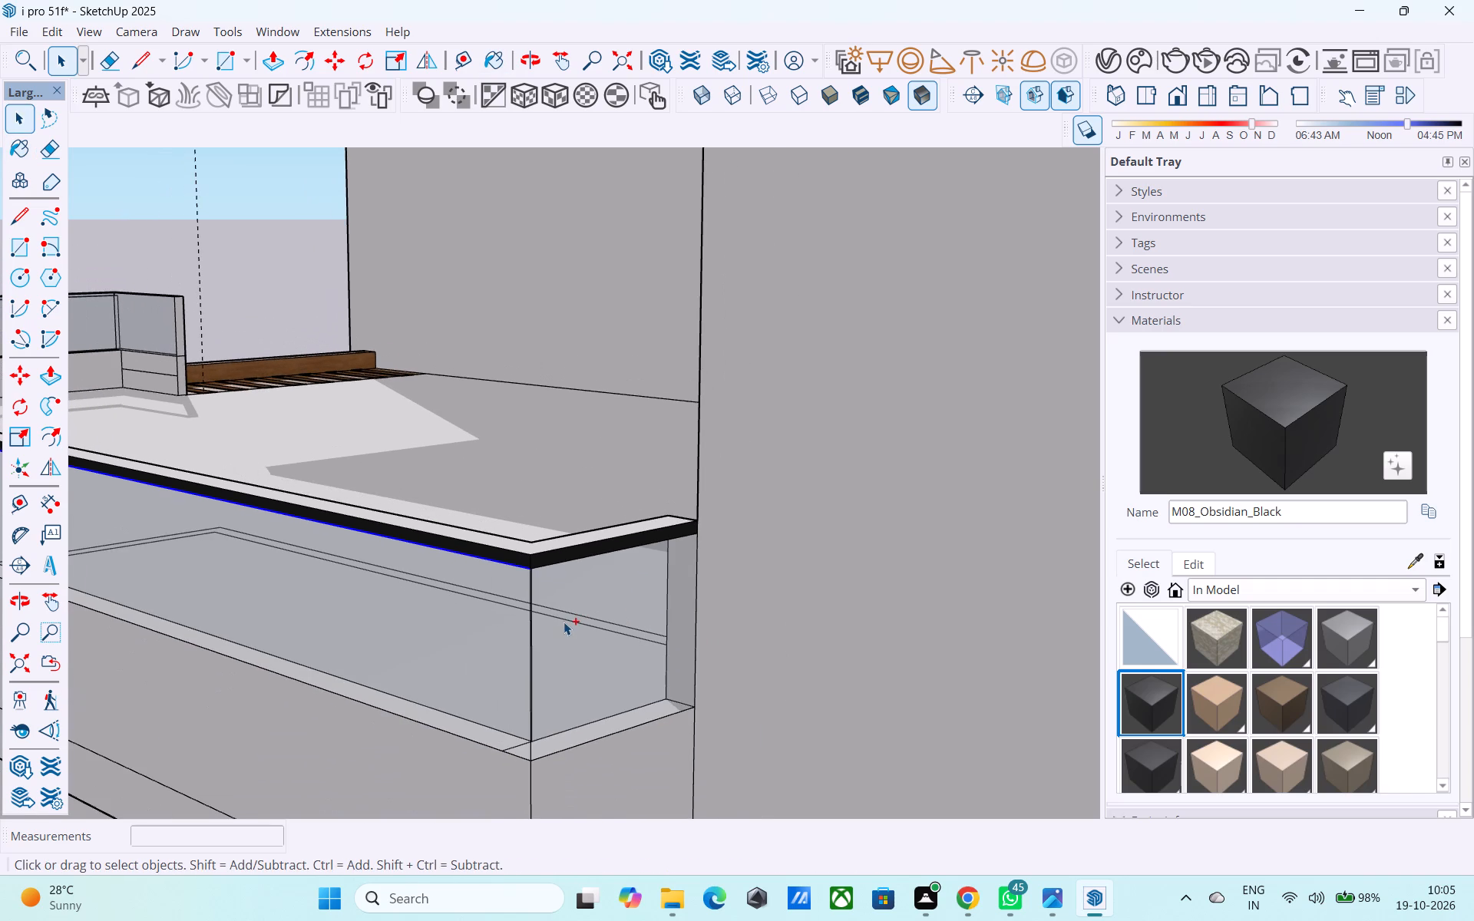
Close the house group that is open for editing.
key(space)
scroll(562, 619, down, 20)
click(305, 301)
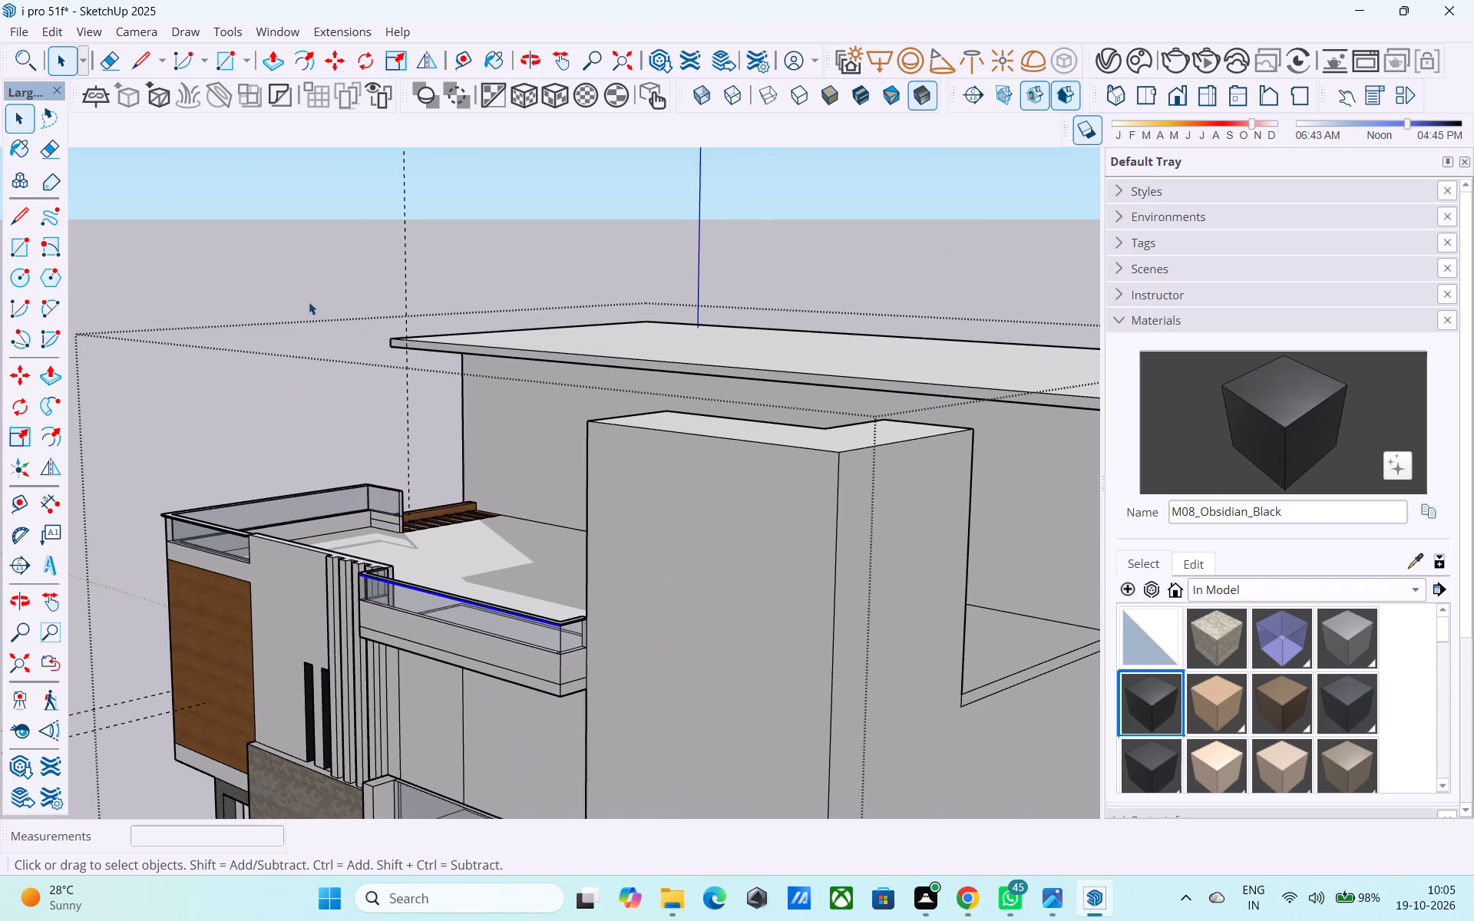
Examine the front facade, balconies, roof and tall block from several angles.
middle_drag(391, 524, 403, 503)
scroll(564, 603, up, 15)
scroll(674, 504, down, 3)
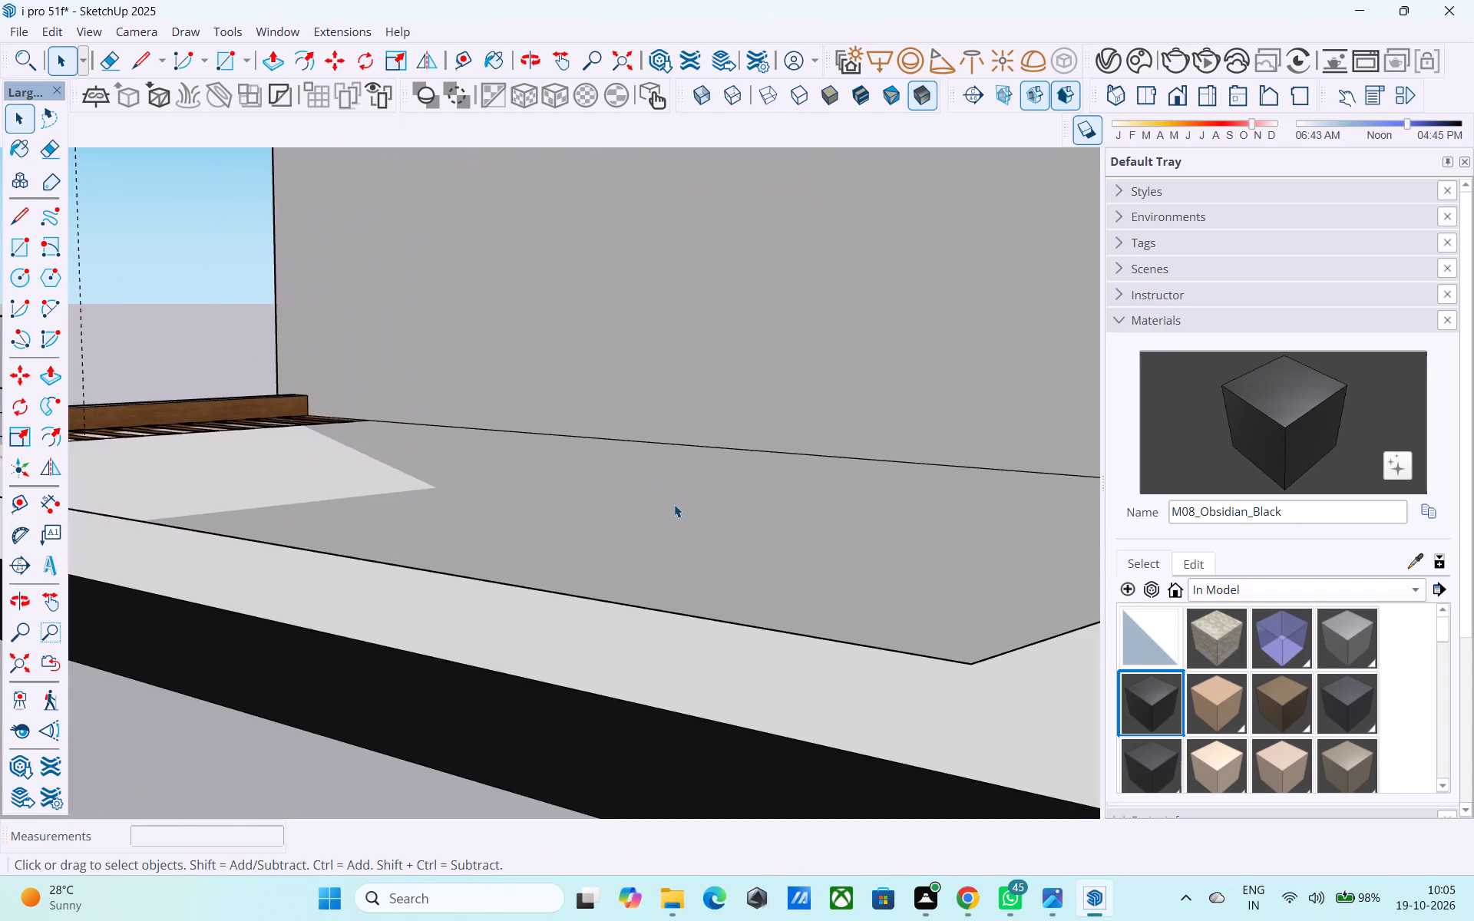
scroll(674, 504, down, 2)
middle_drag(674, 504, 669, 512)
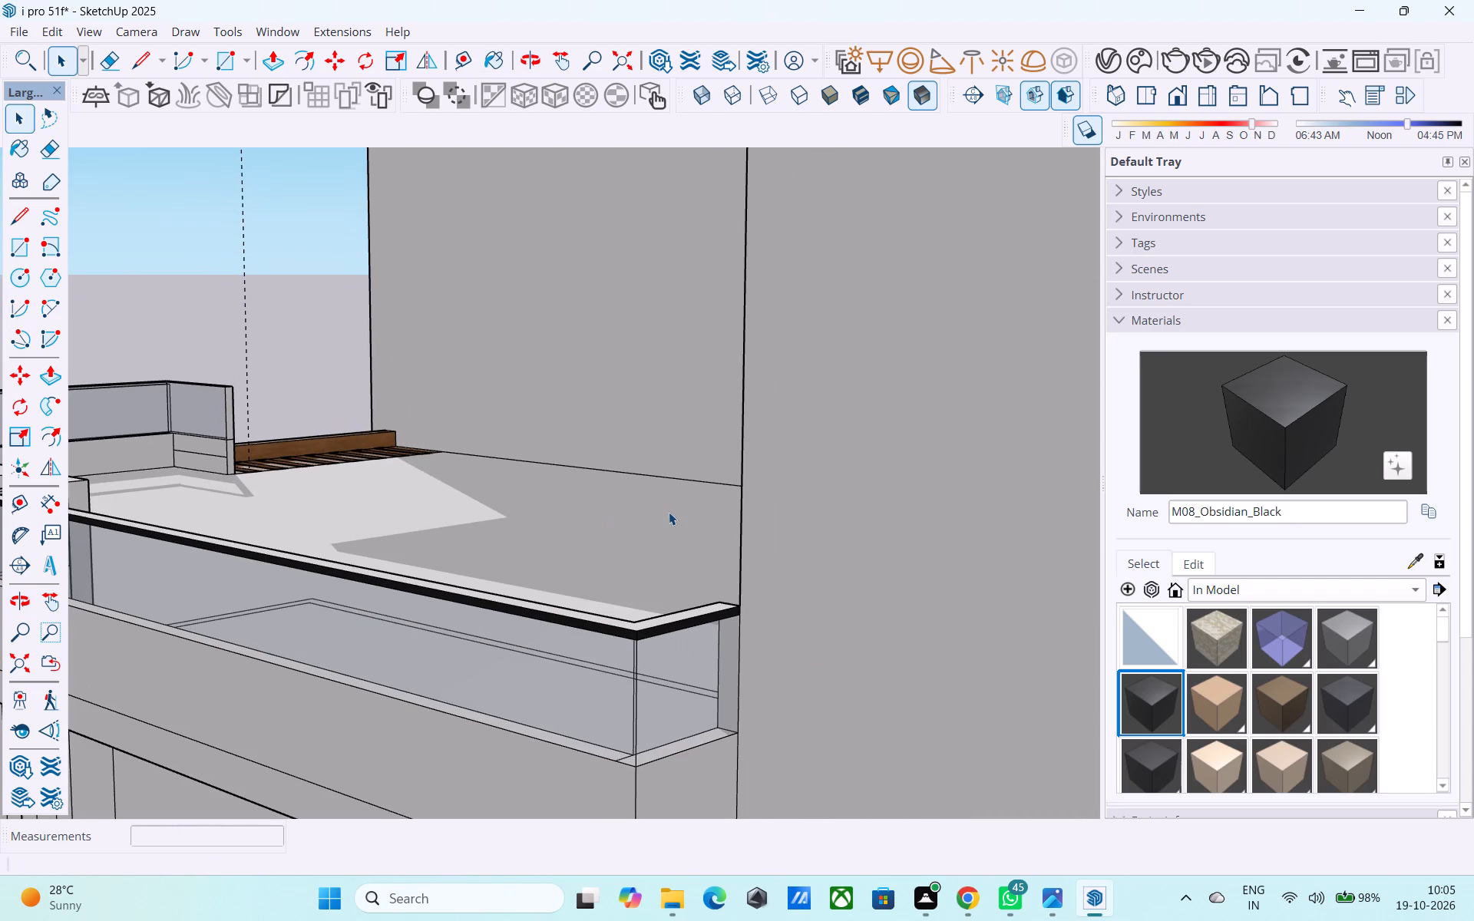
scroll(669, 512, down, 9)
middle_drag(630, 536, 702, 602)
scroll(492, 401, down, 4)
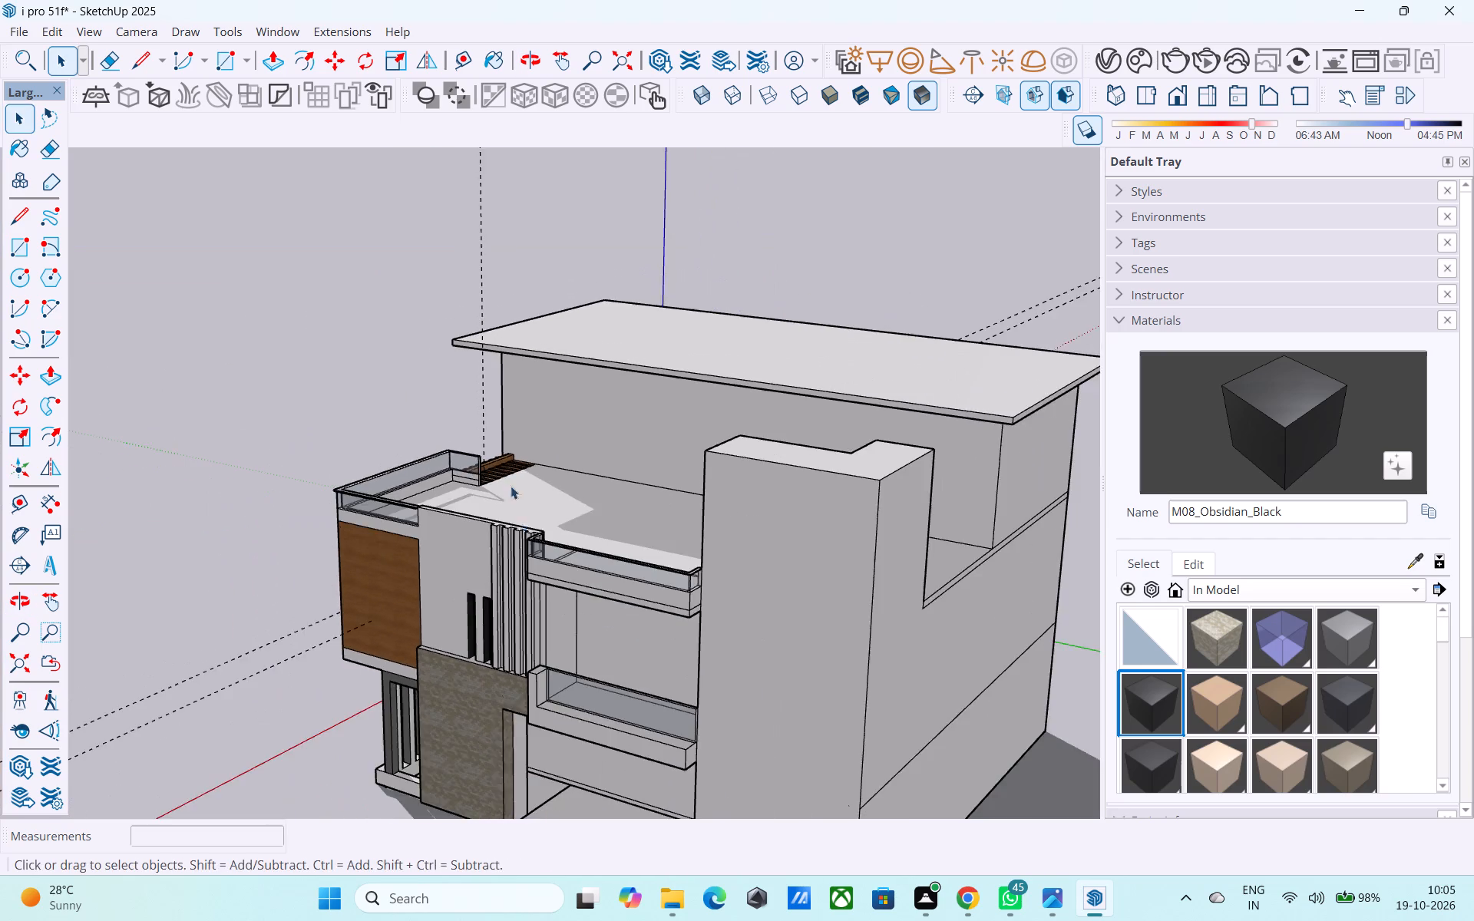
middle_drag(525, 523, 593, 517)
scroll(930, 492, up, 8)
scroll(398, 380, down, 10)
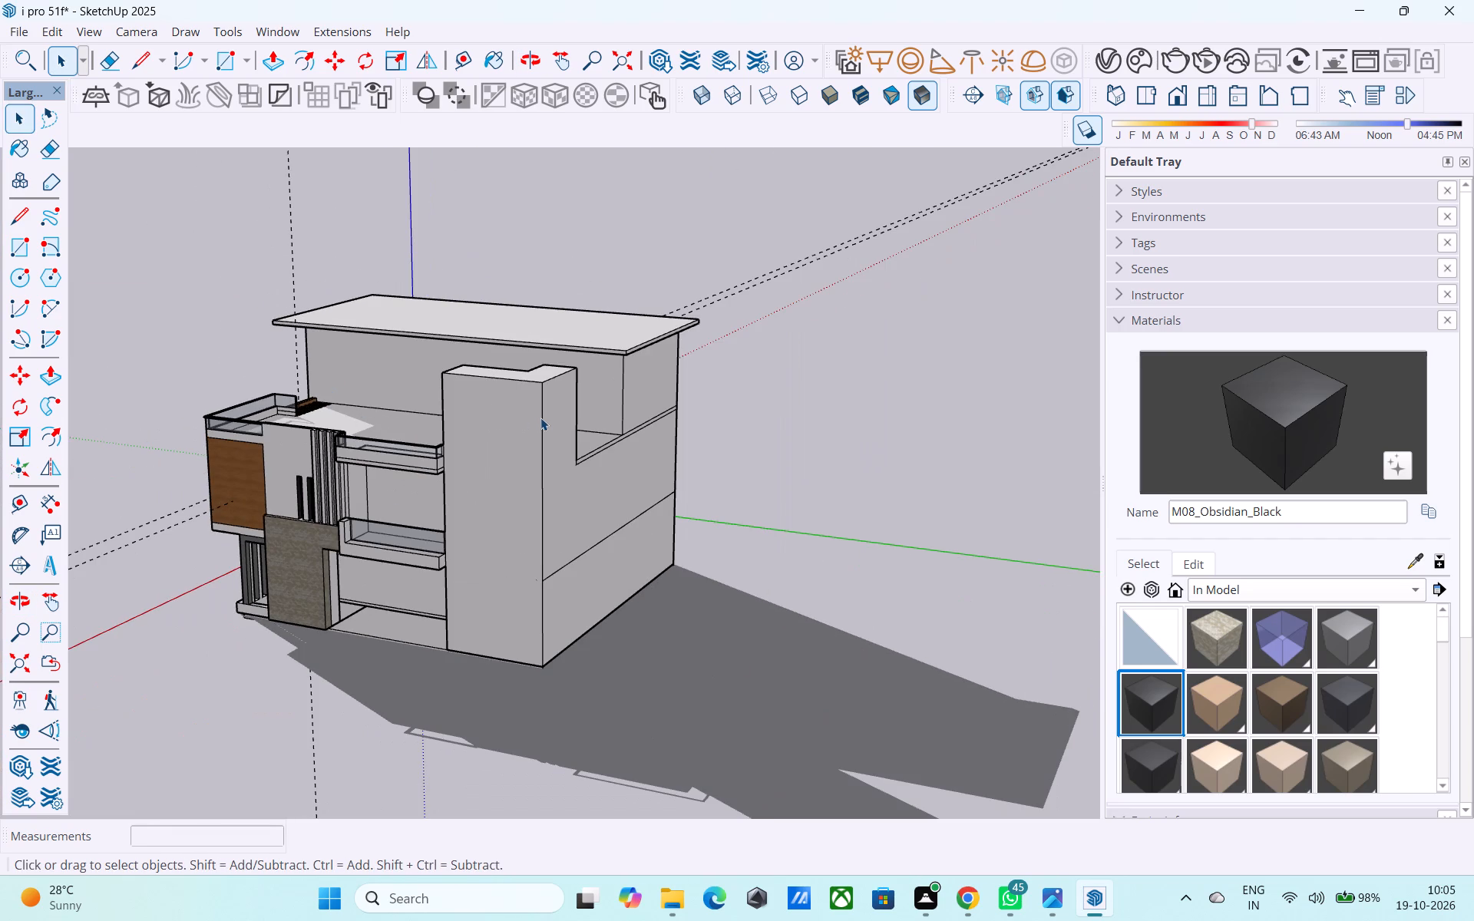
middle_drag(427, 439, 514, 361)
scroll(491, 373, up, 10)
scroll(504, 414, down, 1)
middle_drag(504, 414, 596, 404)
scroll(593, 403, down, 6)
middle_drag(588, 402, 572, 404)
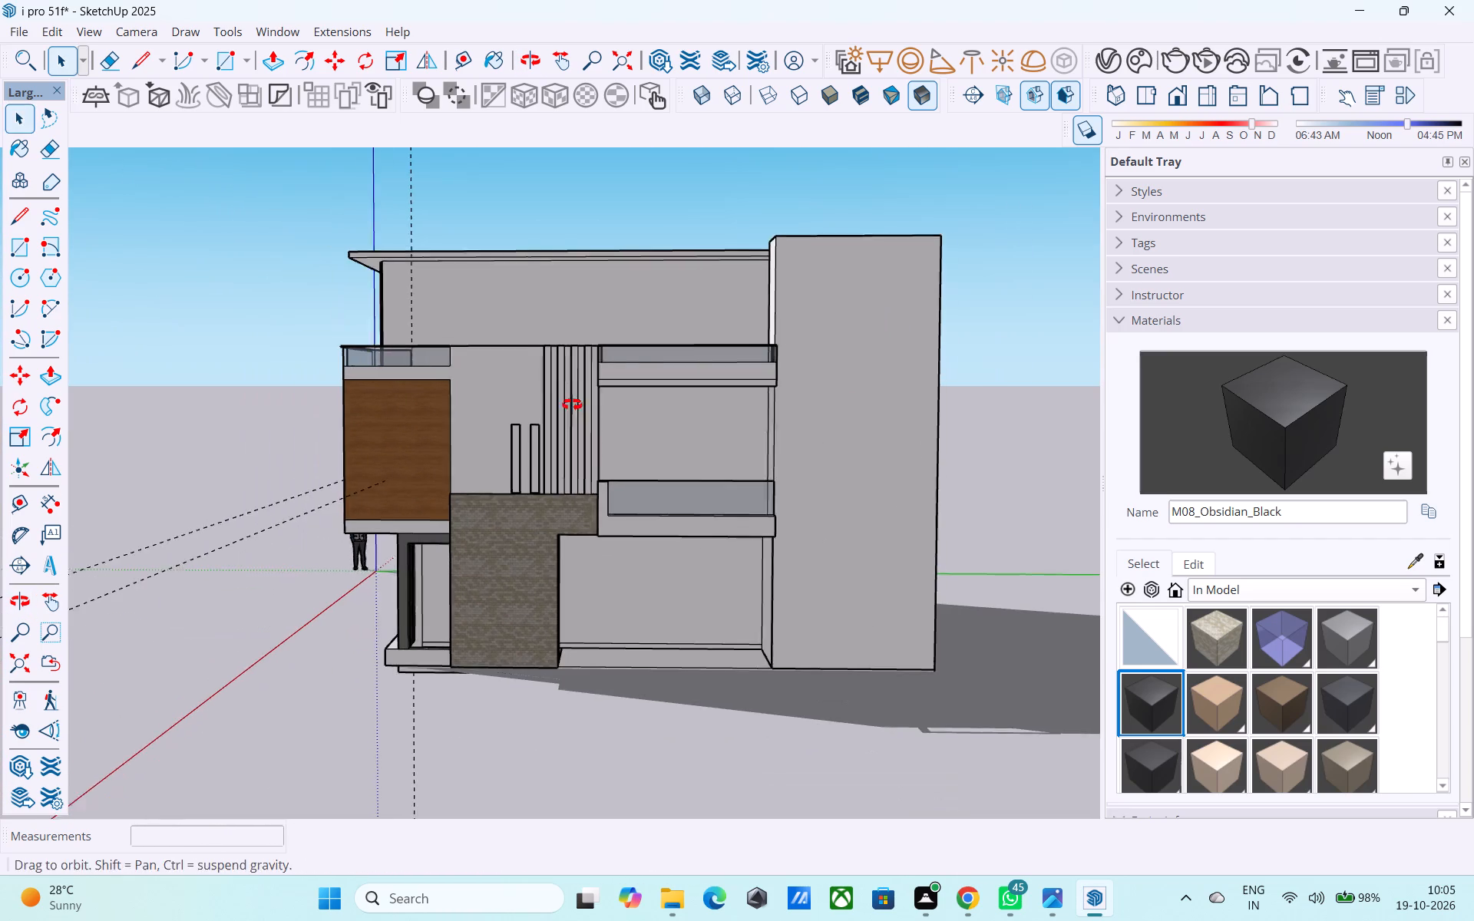
middle_drag(572, 404, 564, 407)
scroll(564, 407, up, 1)
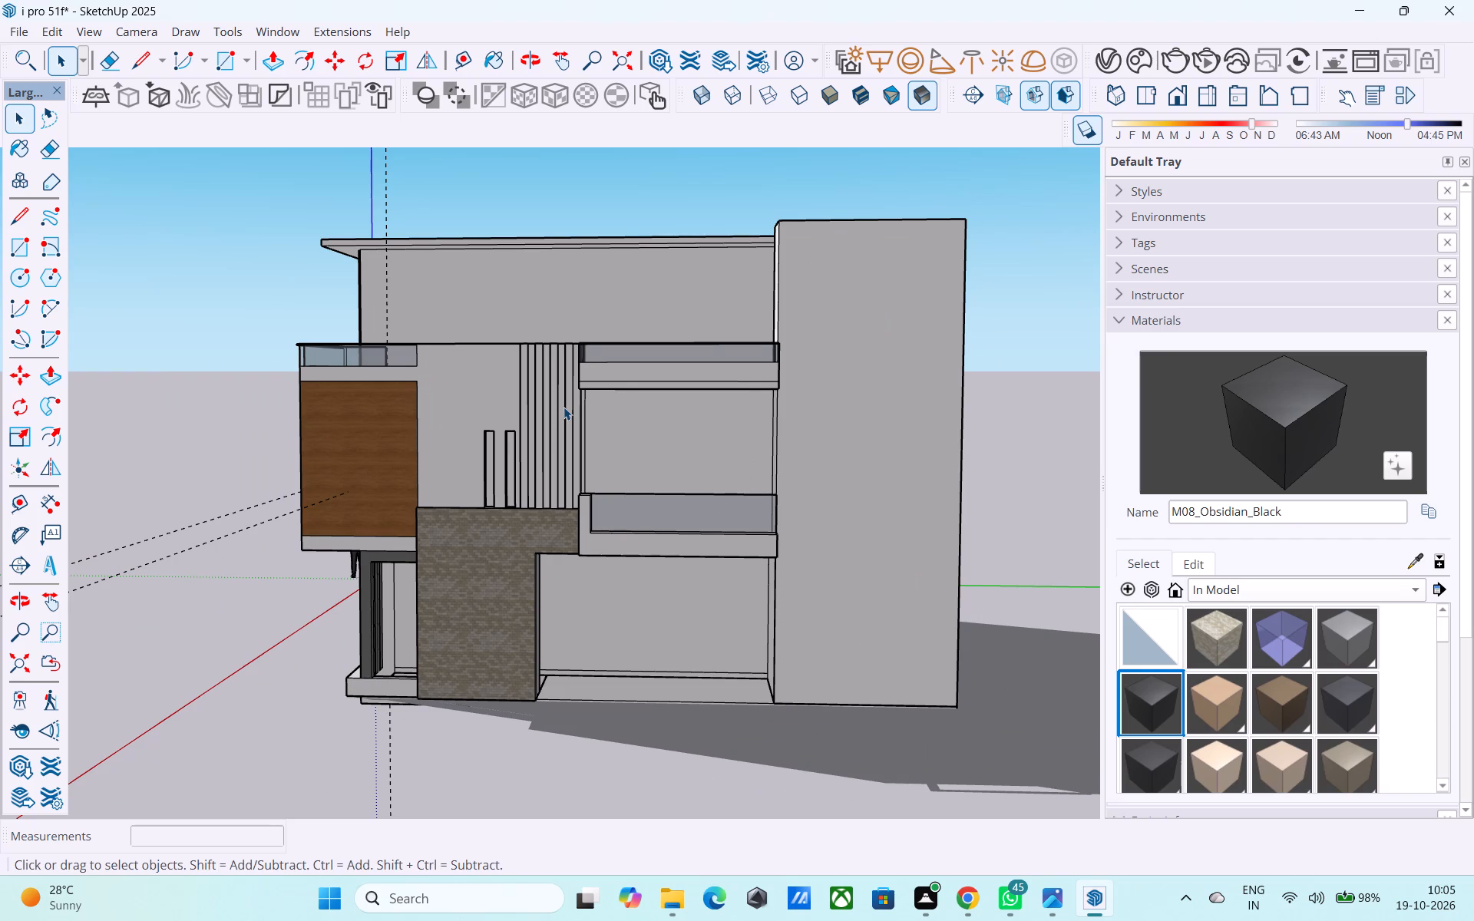
scroll(563, 407, down, 3)
middle_drag(563, 407, 490, 526)
scroll(463, 500, up, 4)
scroll(426, 421, up, 2)
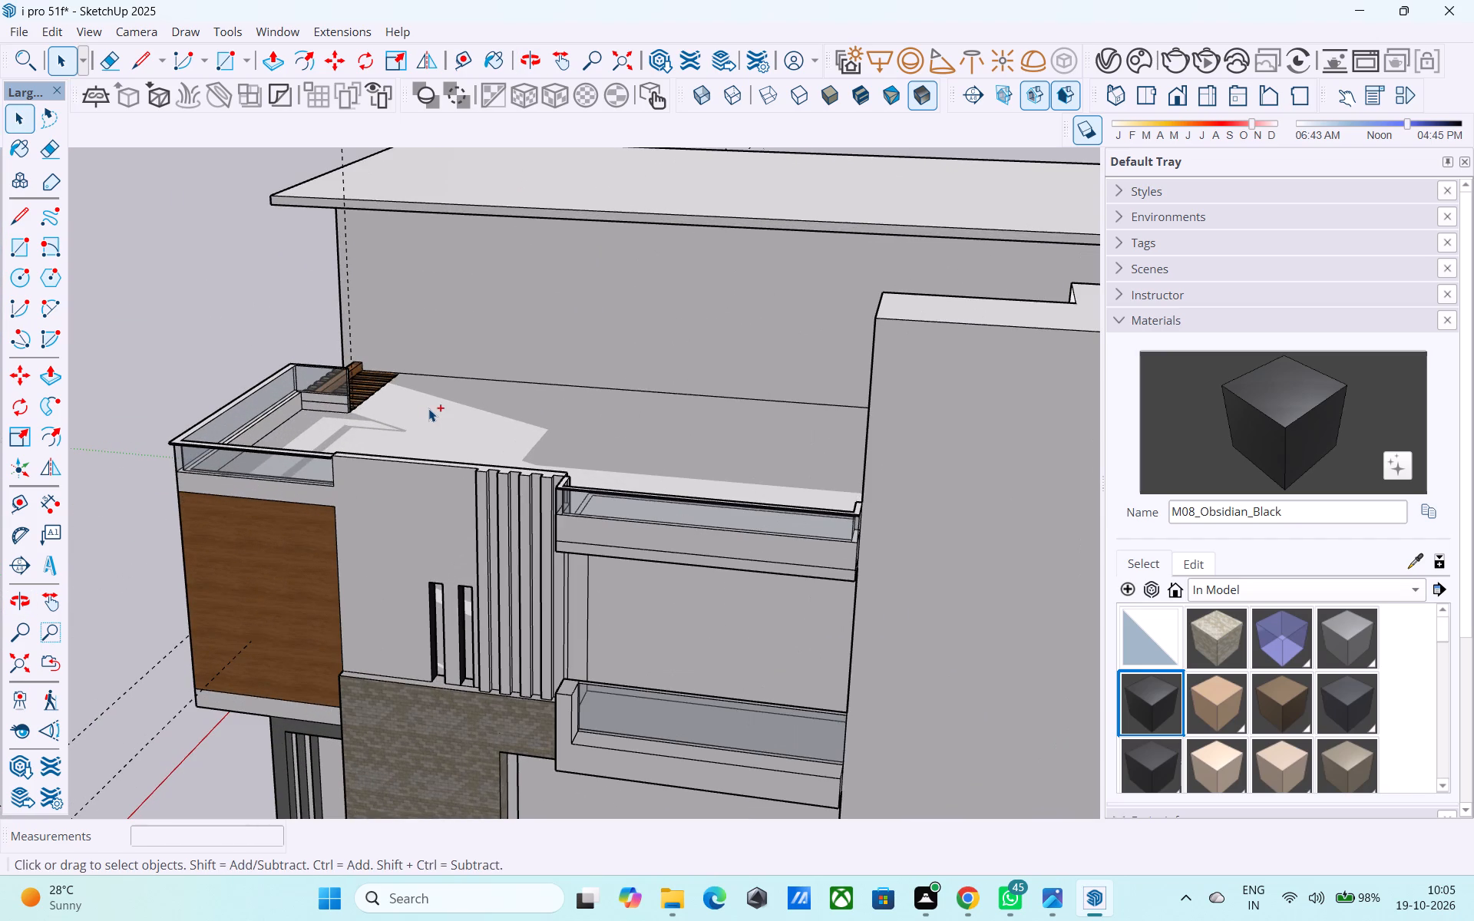
Save the model.
key(ctrl+s)
Inspect the glass parapets and their black-edged caps around the upper terrace, especially above the wood-clad corner box.
shift+middle_drag(428, 408, 452, 490)
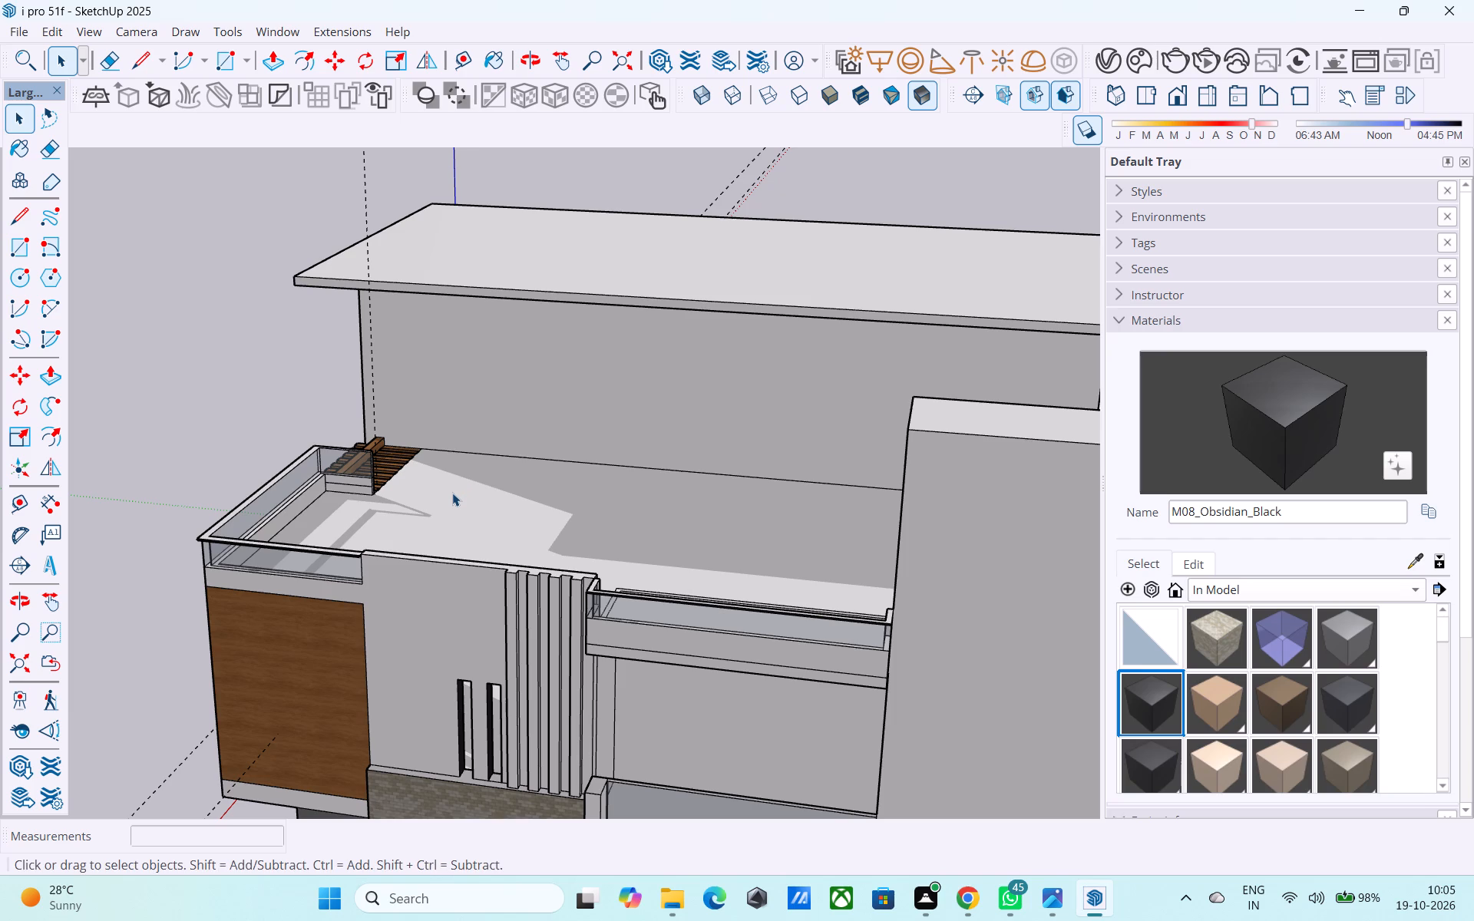
scroll(439, 477, down, 1)
middle_drag(448, 507, 427, 421)
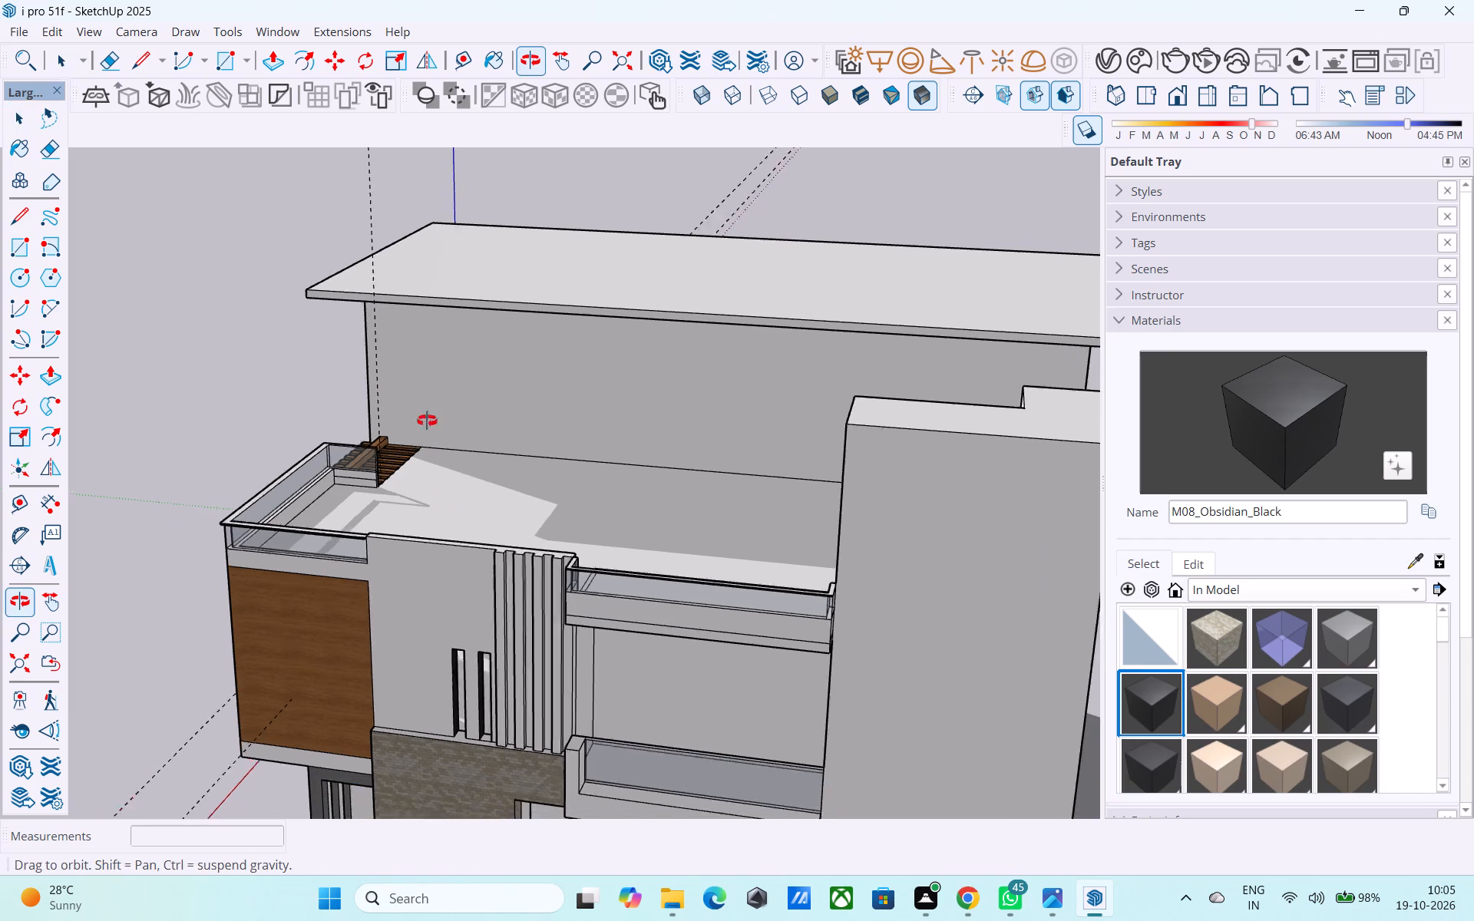
middle_drag(427, 421, 414, 387)
scroll(434, 387, down, 7)
middle_drag(429, 569, 536, 656)
scroll(766, 378, up, 6)
middle_drag(586, 363, 586, 362)
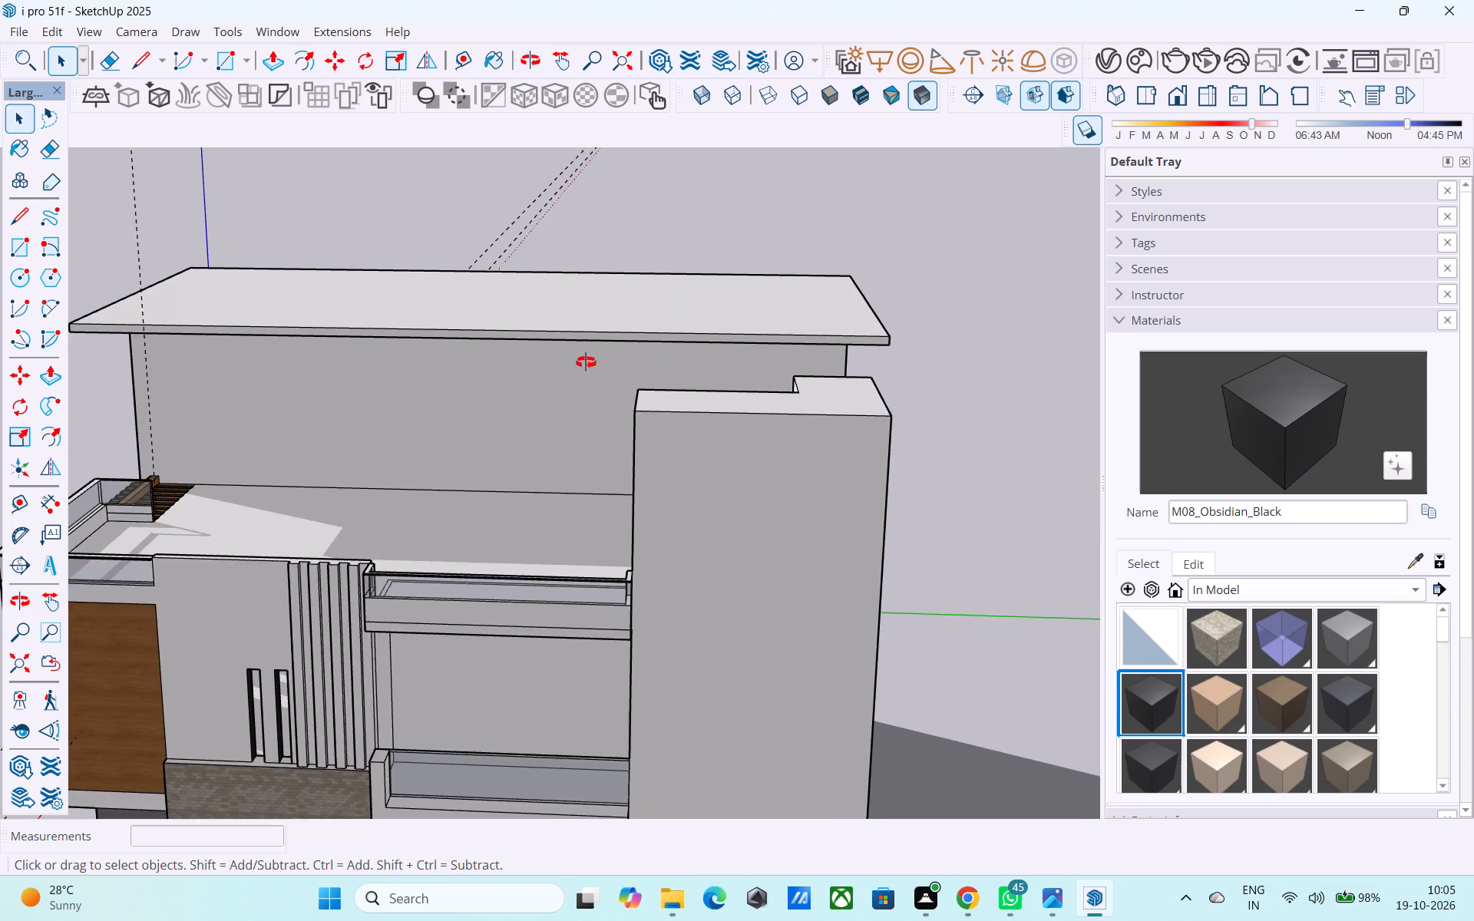
middle_drag(586, 362, 787, 404)
scroll(693, 455, up, 4)
middle_drag(669, 488, 721, 413)
scroll(415, 349, down, 4)
middle_drag(393, 365, 438, 399)
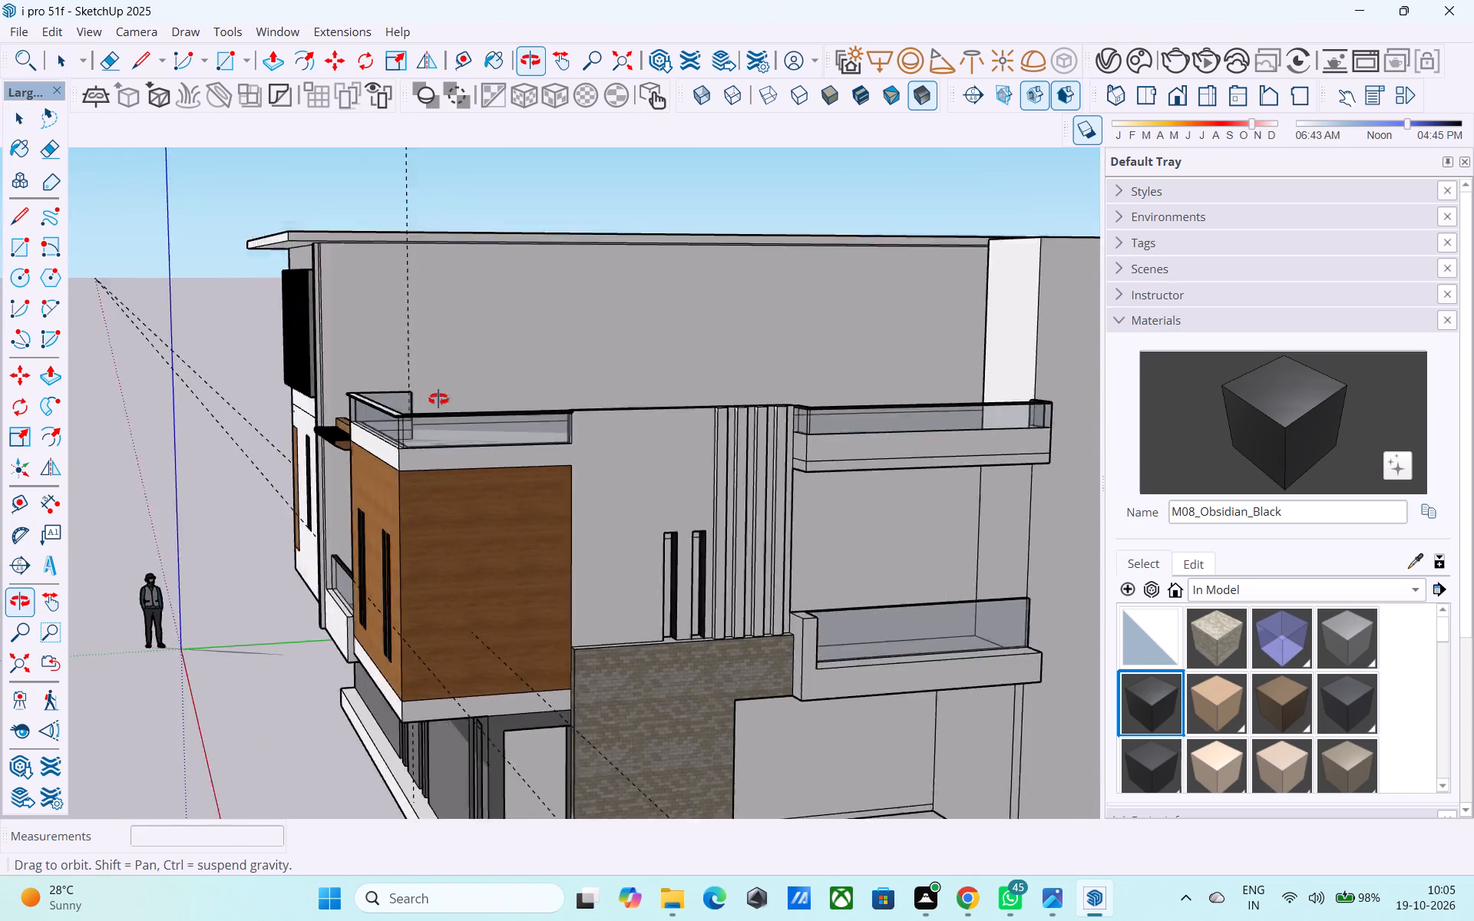
middle_drag(438, 399, 464, 417)
scroll(461, 462, up, 11)
middle_drag(549, 516, 481, 504)
scroll(365, 423, down, 6)
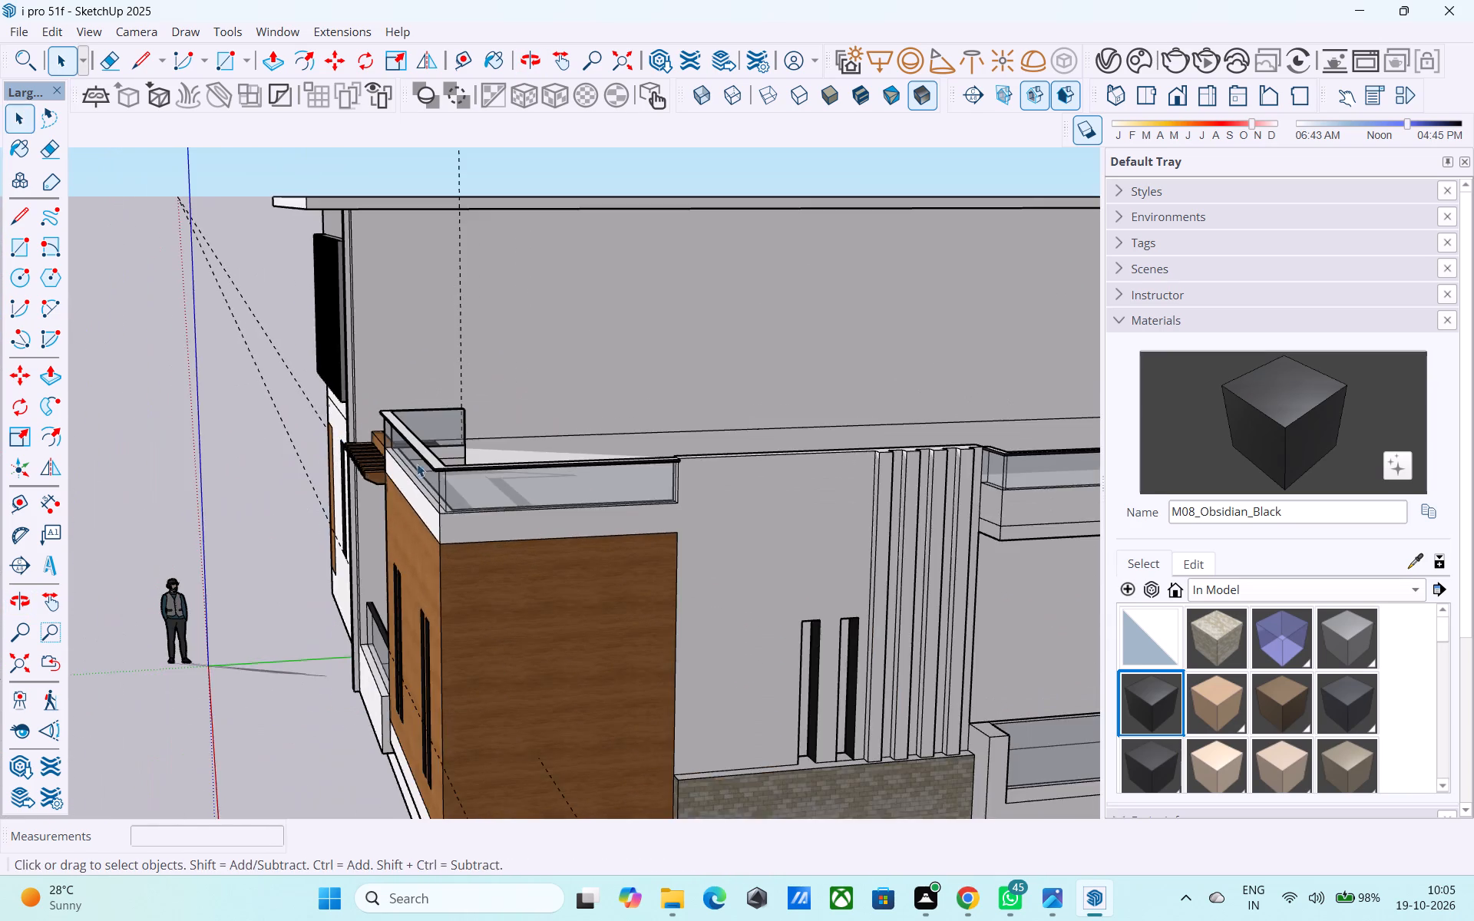
middle_drag(445, 464, 446, 539)
scroll(324, 323, down, 7)
scroll(414, 451, up, 17)
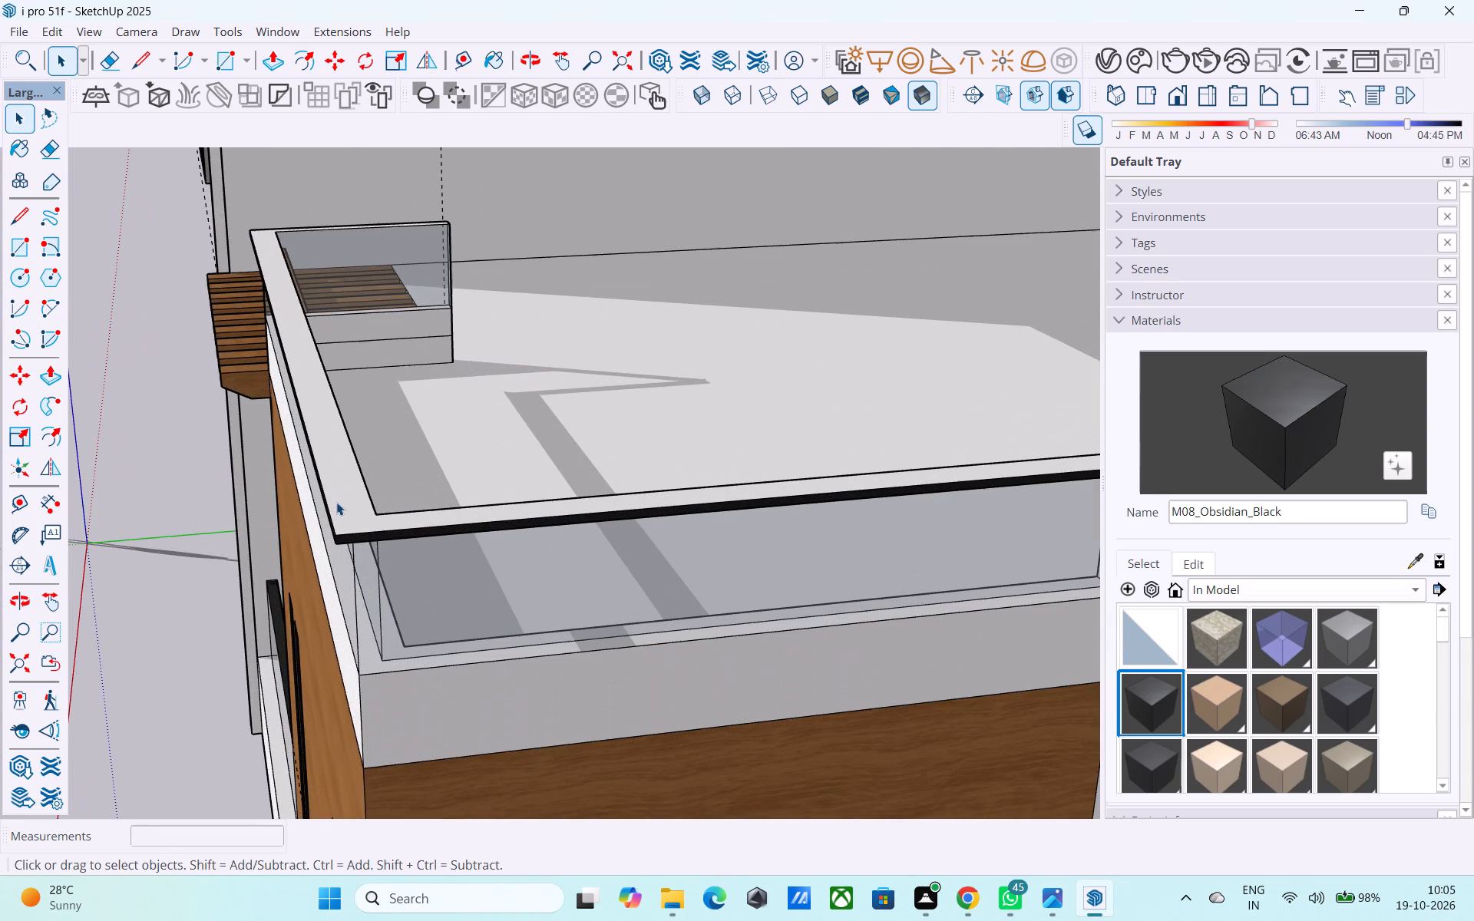
middle_drag(336, 503, 386, 583)
scroll(388, 584, up, 1)
middle_drag(408, 586, 463, 566)
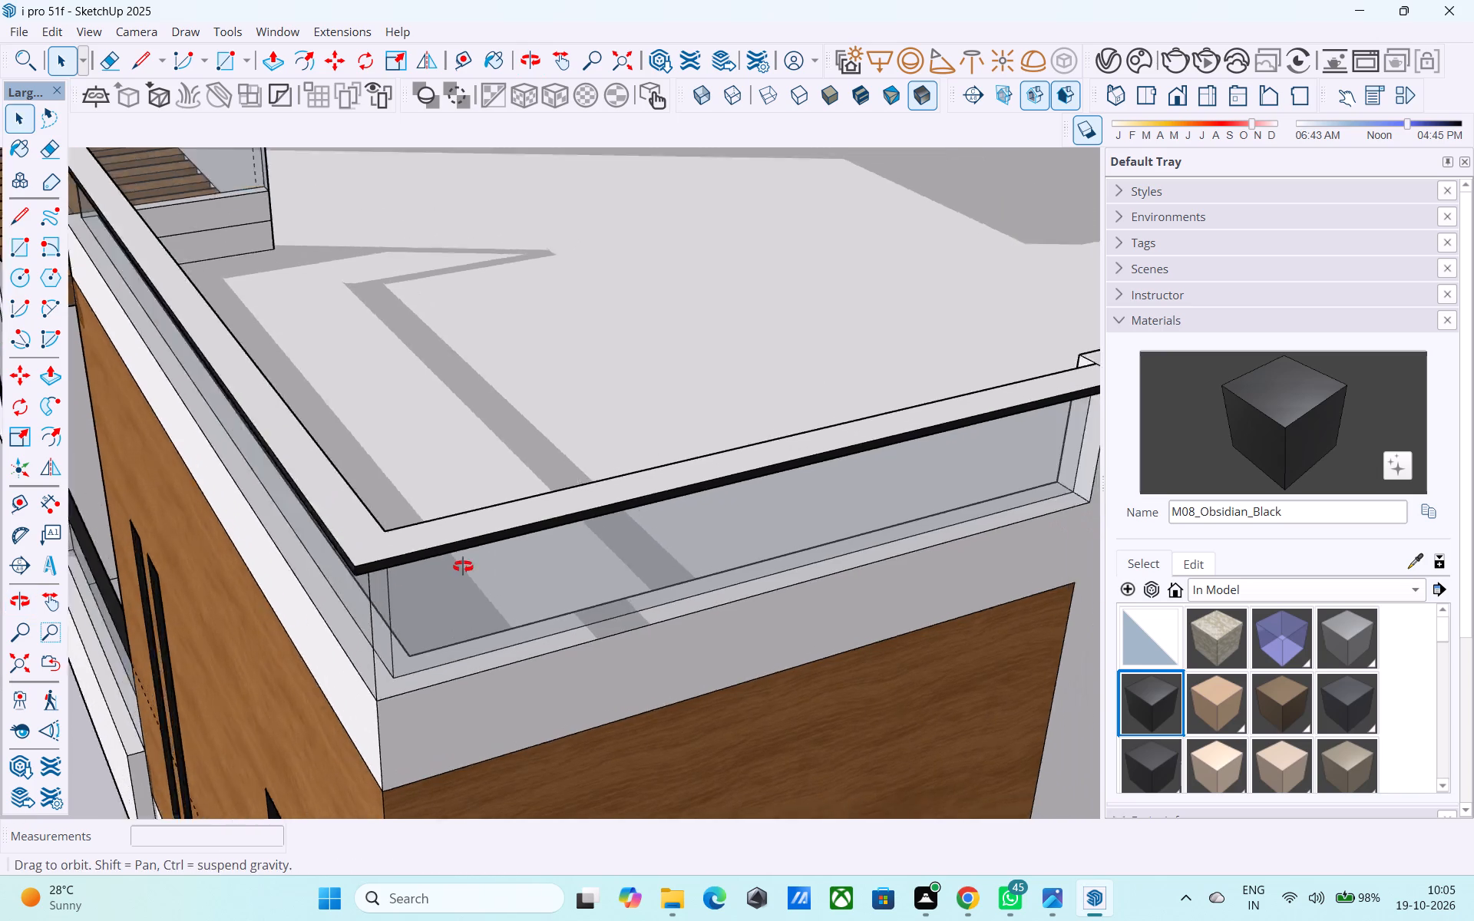
middle_drag(463, 566, 671, 509)
scroll(752, 484, down, 5)
middle_drag(864, 394, 345, 350)
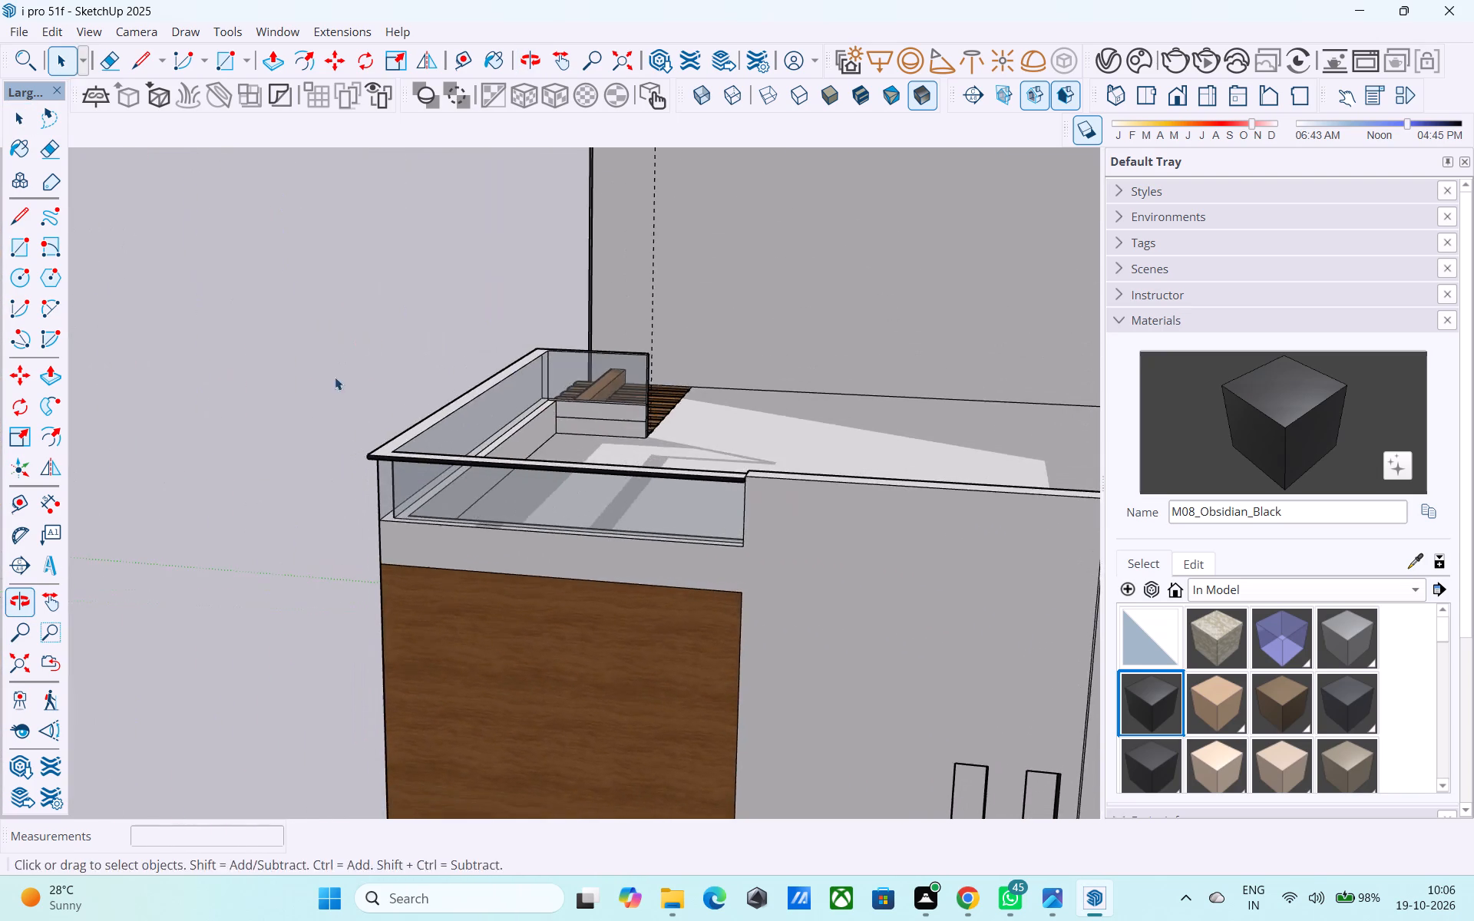
middle_drag(663, 412, 375, 407)
middle_drag(454, 418, 678, 415)
scroll(709, 418, down, 6)
scroll(250, 389, up, 4)
middle_drag(249, 393, 249, 394)
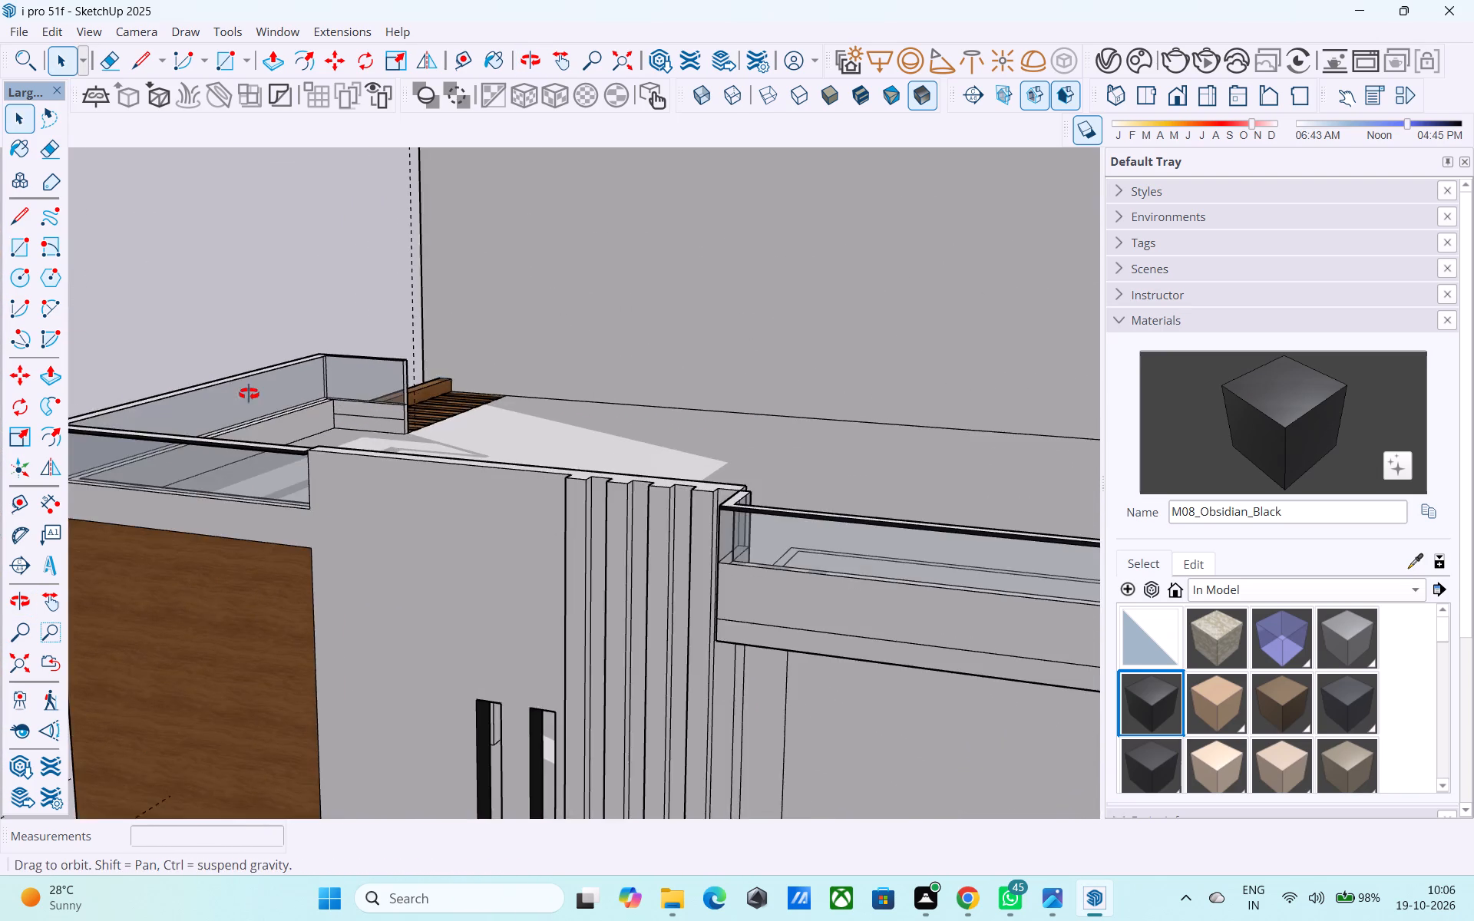
middle_drag(249, 394, 381, 368)
scroll(378, 365, down, 5)
scroll(610, 363, up, 17)
middle_drag(606, 347, 573, 355)
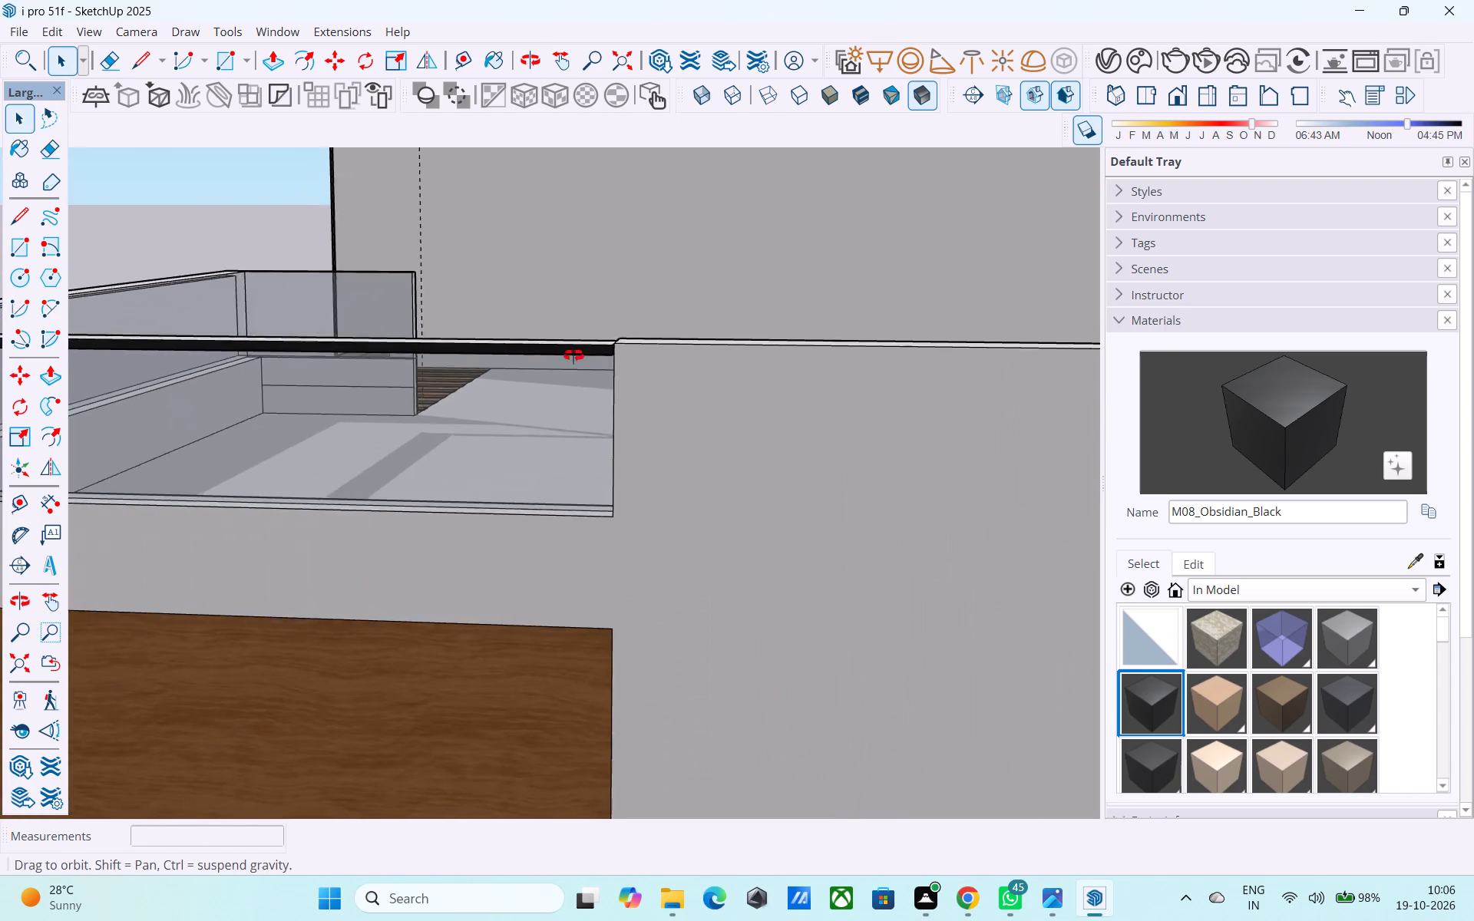
middle_drag(573, 355, 435, 540)
scroll(699, 304, up, 4)
scroll(637, 325, down, 11)
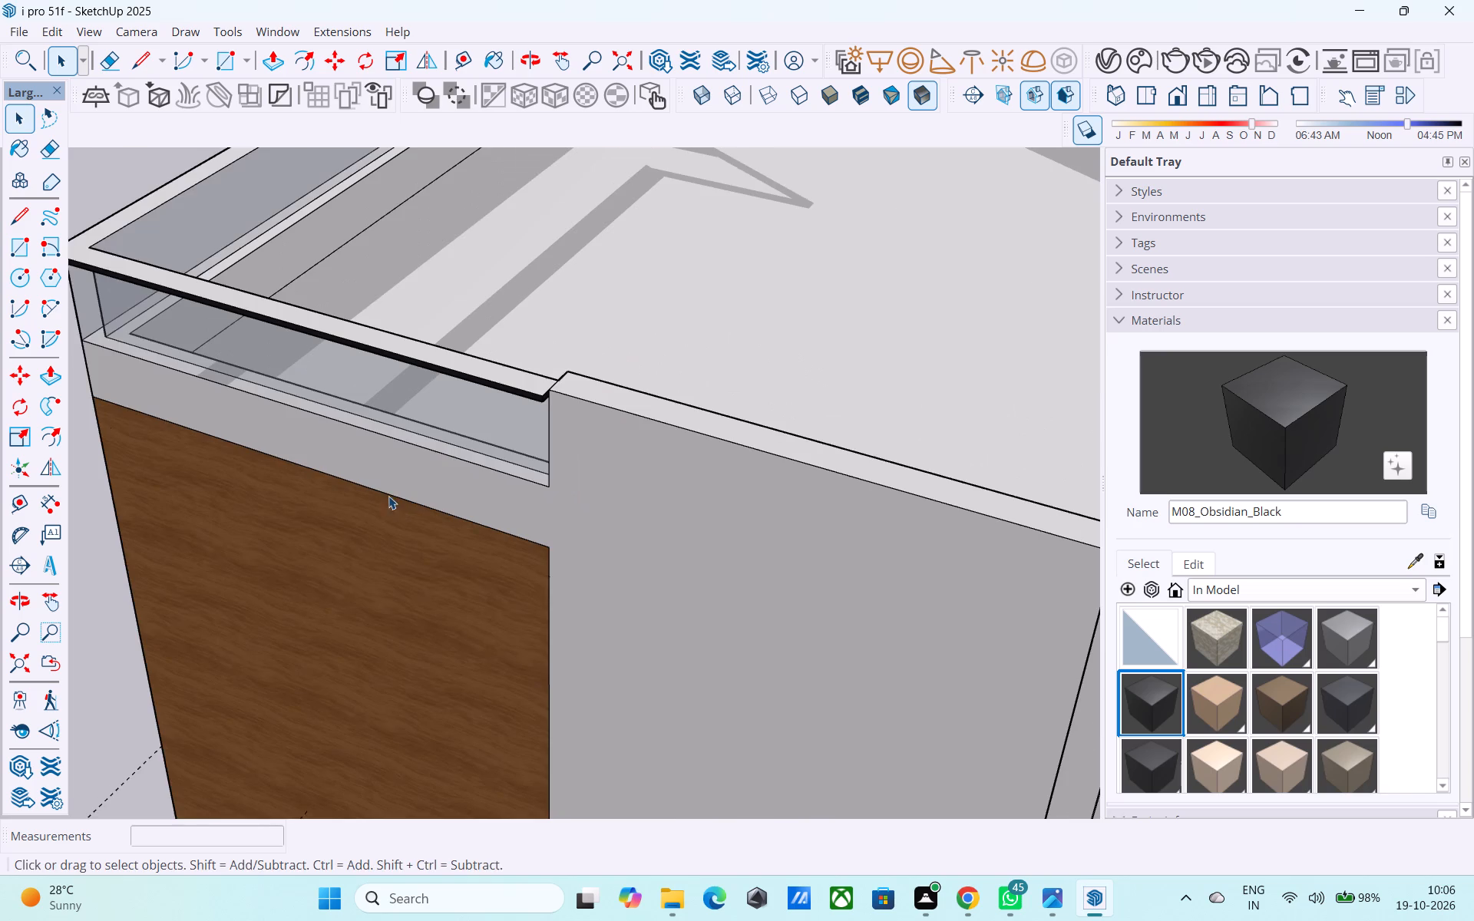
scroll(388, 496, down, 3)
middle_drag(393, 496, 458, 508)
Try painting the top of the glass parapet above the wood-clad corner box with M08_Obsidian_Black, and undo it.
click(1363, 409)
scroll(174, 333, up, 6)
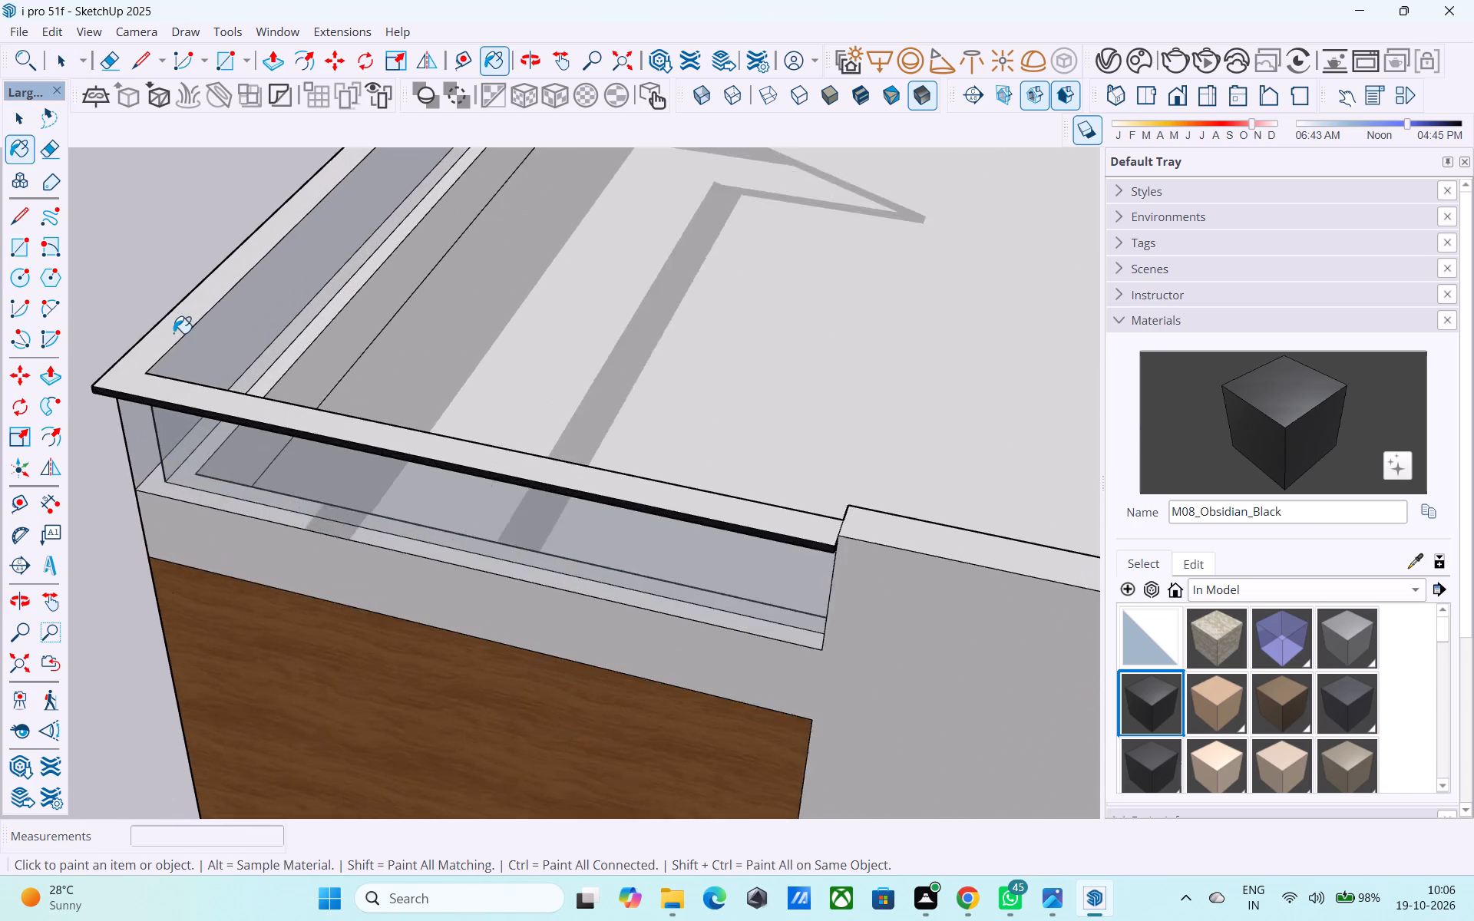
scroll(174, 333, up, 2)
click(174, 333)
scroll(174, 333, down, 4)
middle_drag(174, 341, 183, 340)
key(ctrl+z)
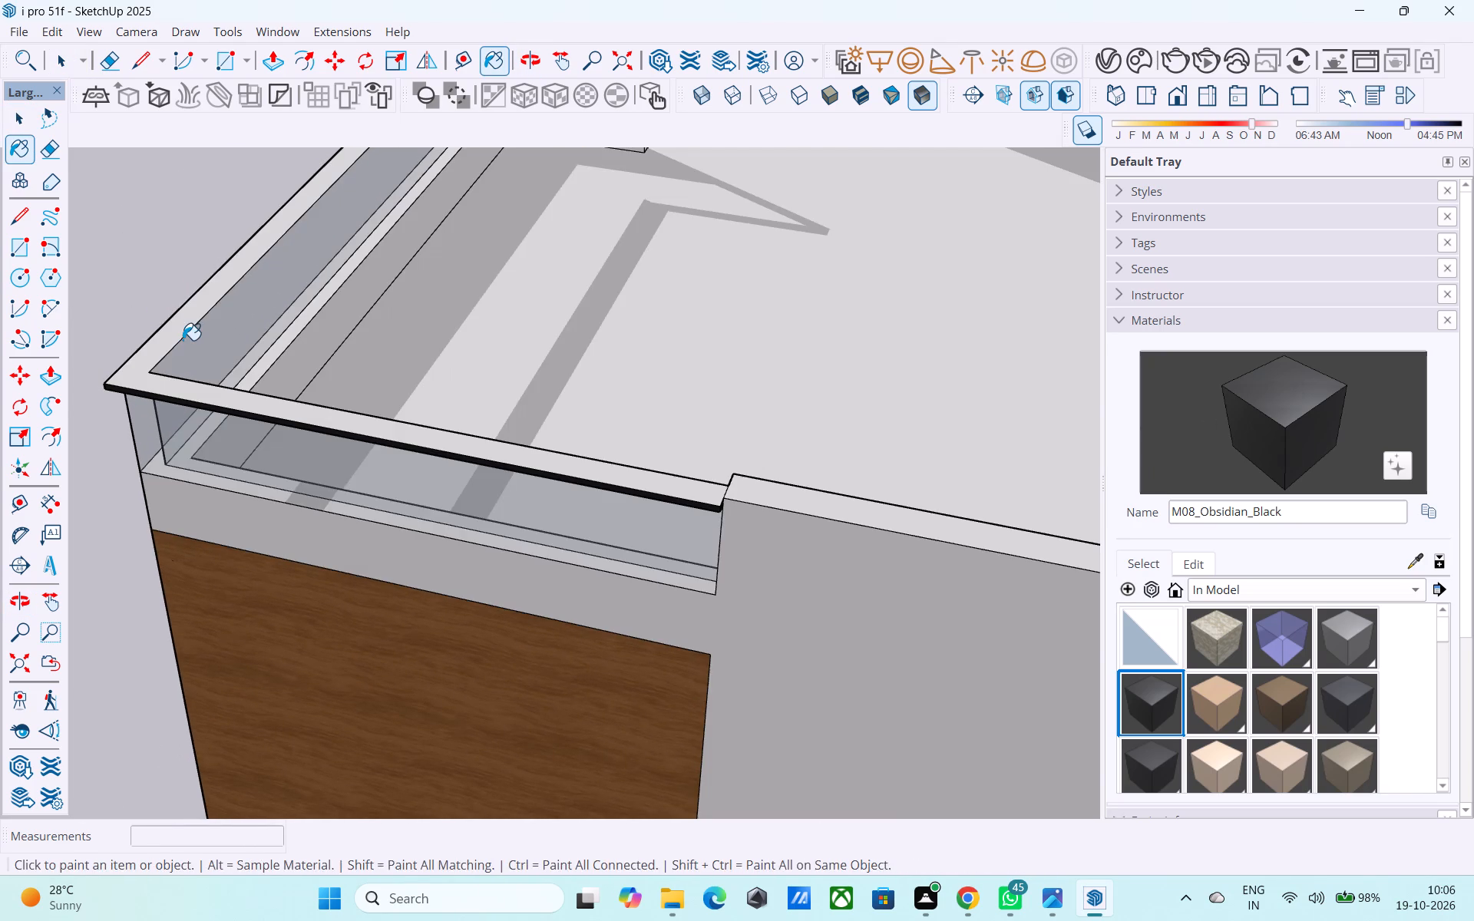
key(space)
Examine the terrace, balconies and roof from the wood-clad corner of the house.
scroll(243, 353, down, 4)
shift+middle_drag(235, 387, 200, 498)
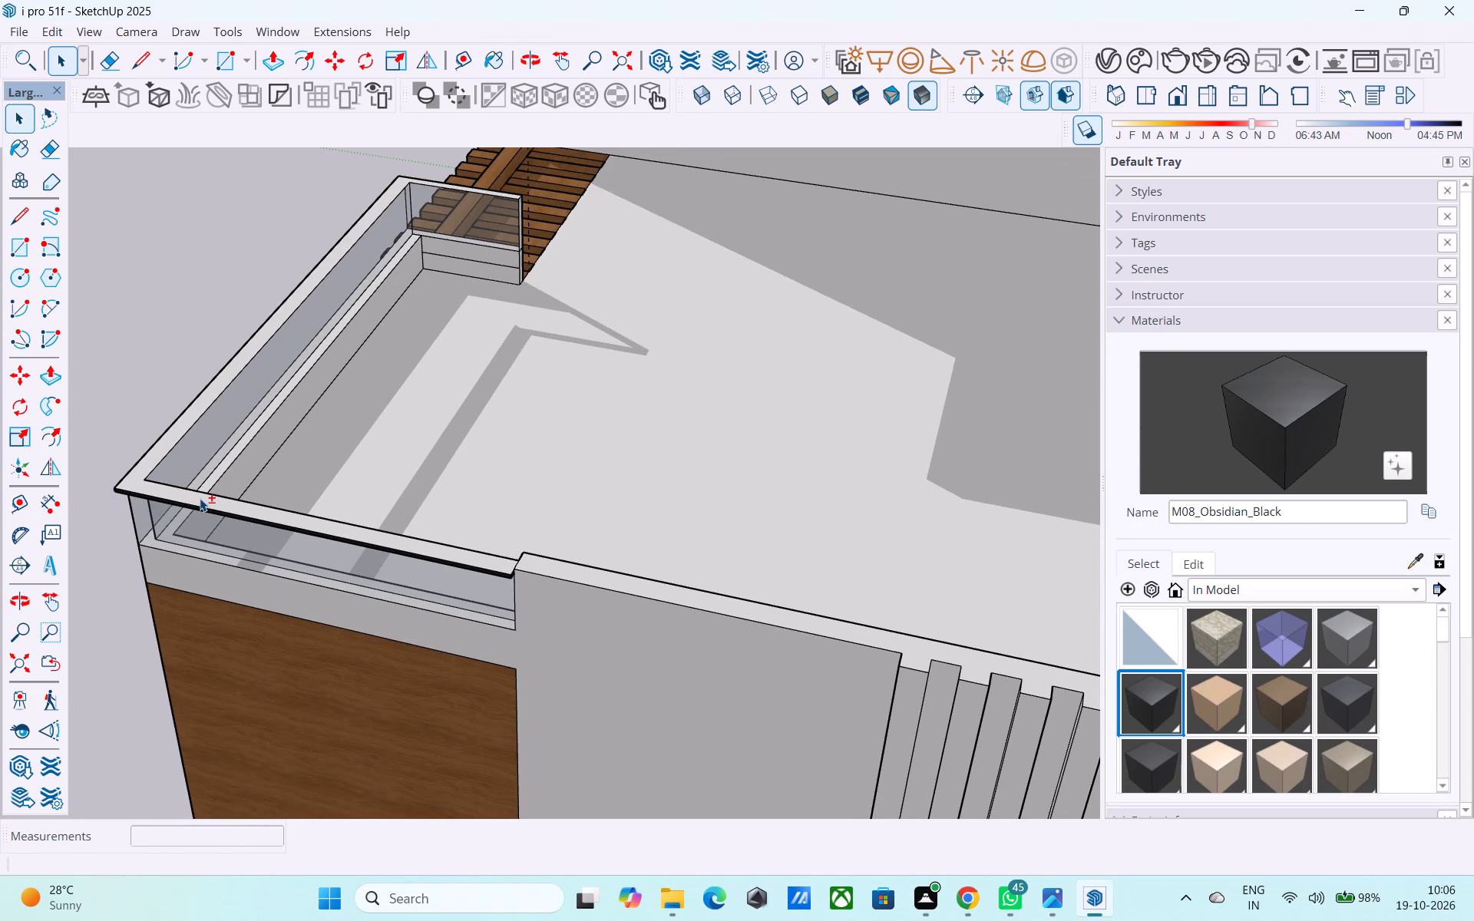
middle_drag(200, 498, 610, 401)
scroll(696, 320, up, 1)
scroll(818, 274, down, 7)
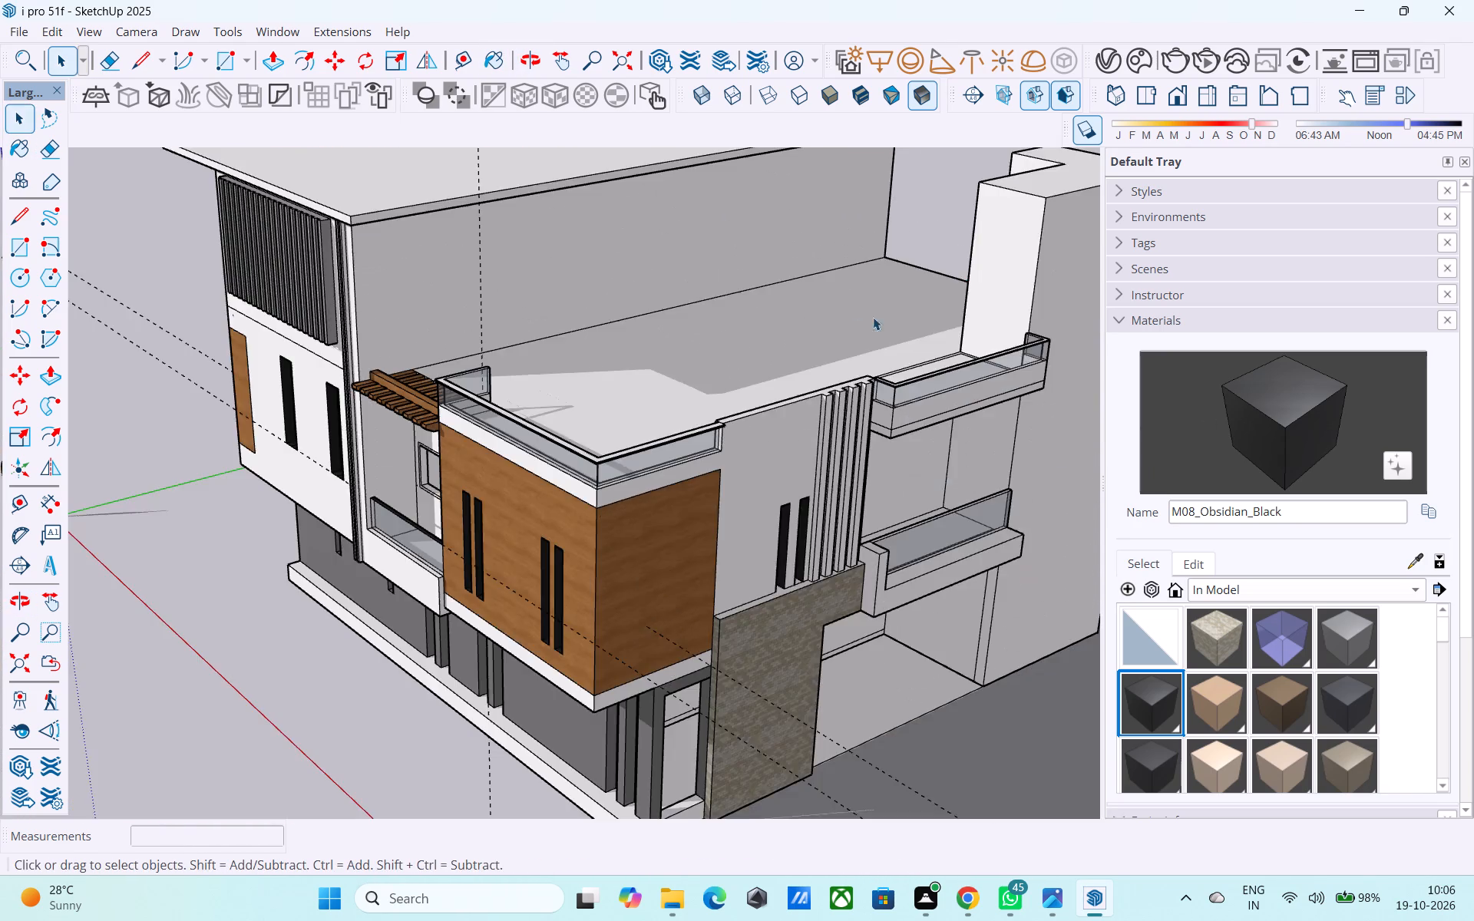
middle_drag(762, 326, 723, 267)
scroll(416, 360, down, 4)
scroll(411, 479, up, 1)
scroll(415, 491, down, 4)
scroll(448, 204, up, 8)
Erase the vertical guide line rising past the roof inside the house group, and close the group.
middle_drag(446, 234, 411, 210)
scroll(433, 233, up, 5)
middle_drag(377, 250, 440, 216)
scroll(436, 213, down, 6)
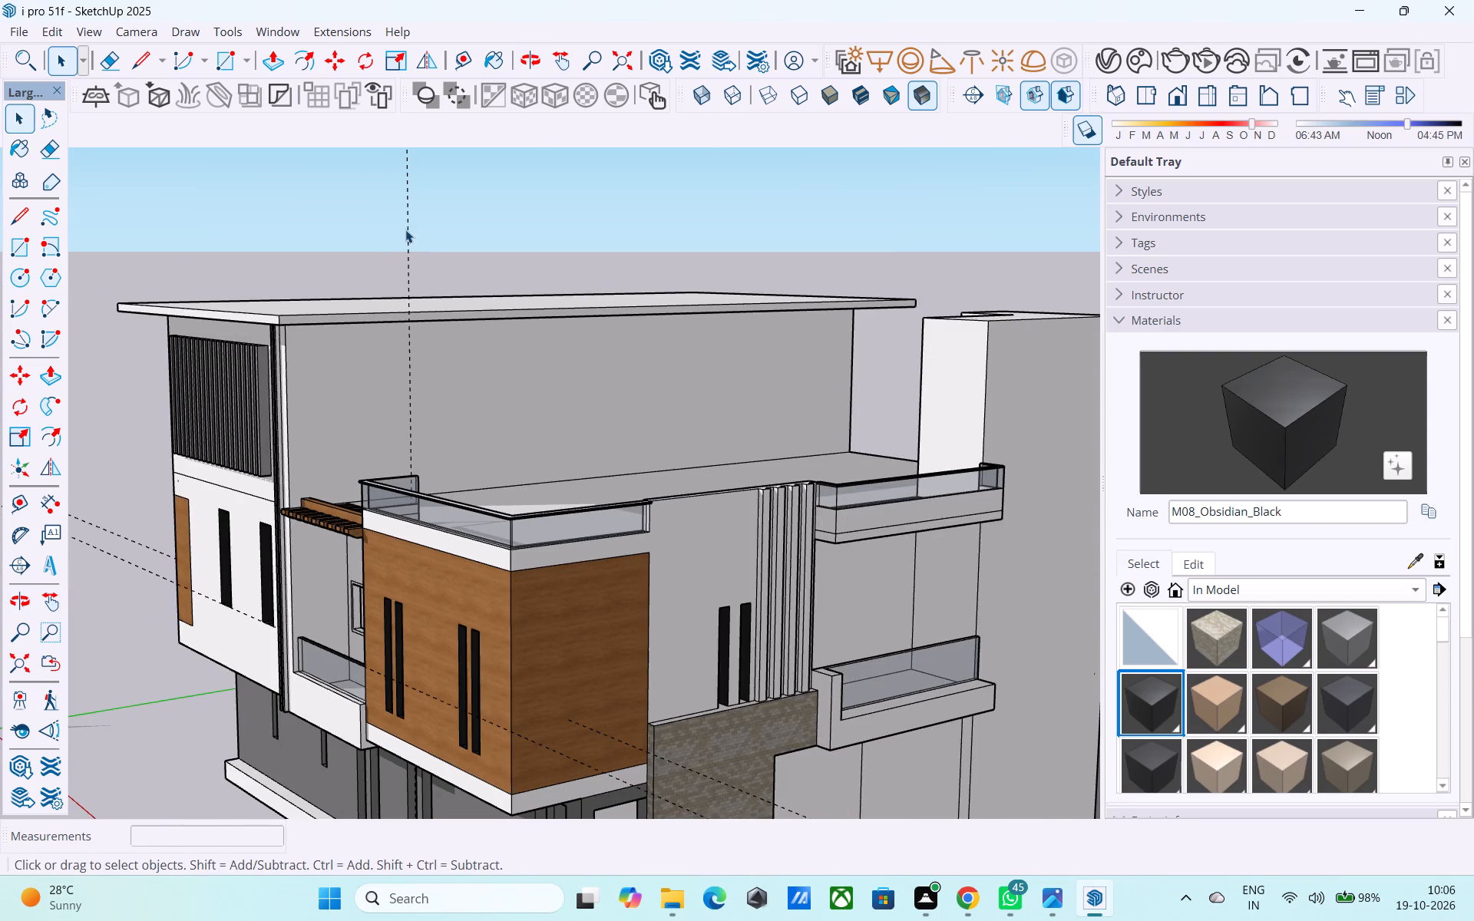
click(406, 228)
click(404, 228)
double_click(357, 368)
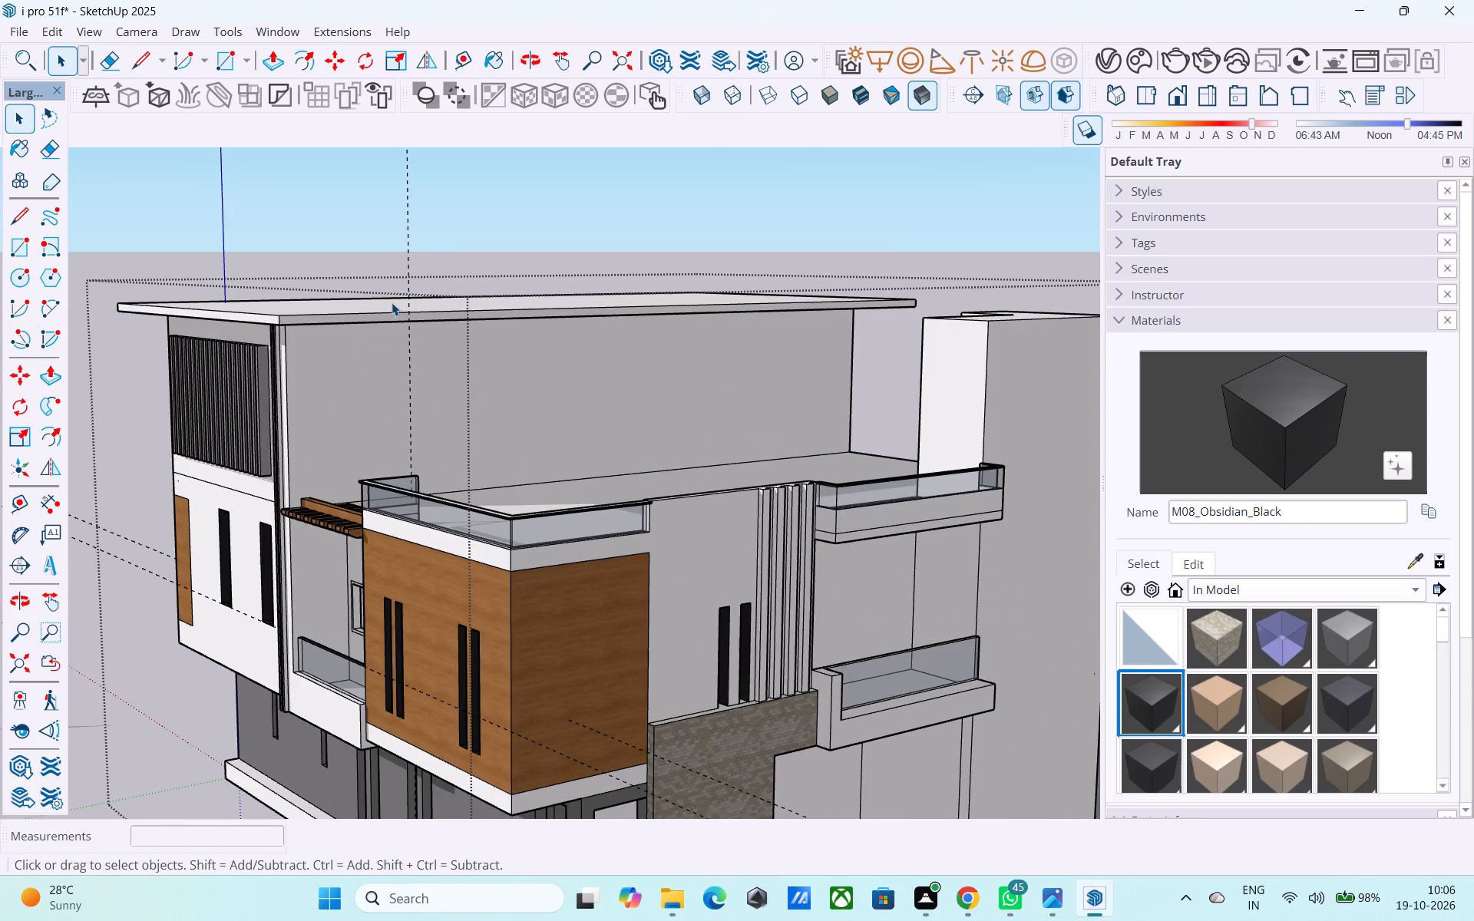
key(e)
drag(427, 243, 383, 235)
key(space)
scroll(384, 266, down, 4)
middle_drag(384, 266, 433, 338)
scroll(459, 297, up, 3)
click(401, 210)
Save the model.
scroll(439, 252, down, 1)
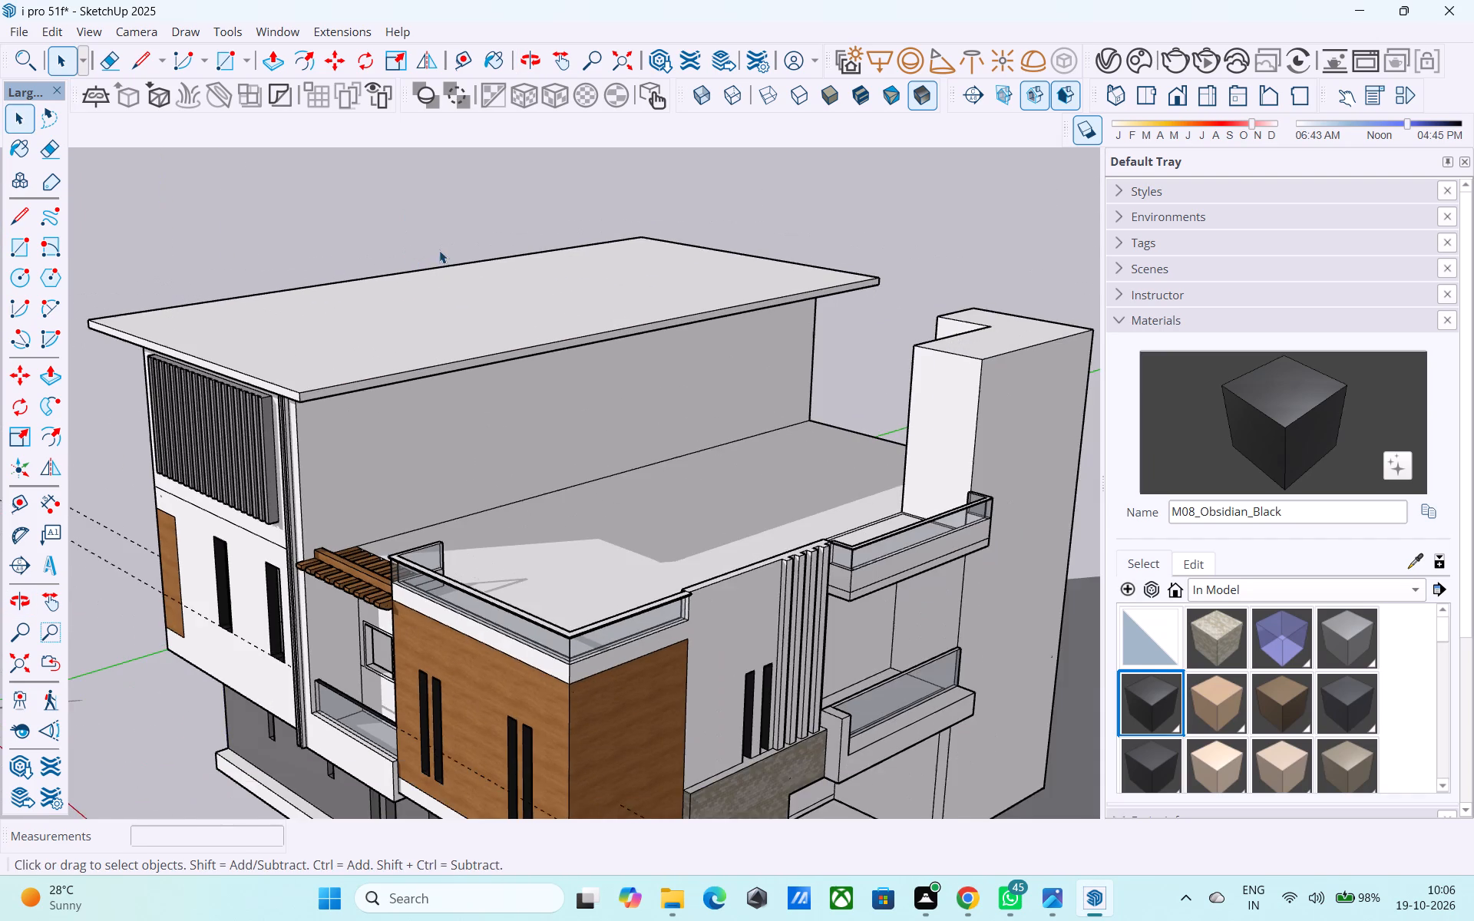
middle_drag(440, 249, 468, 331)
key(ctrl+s)
key(space)
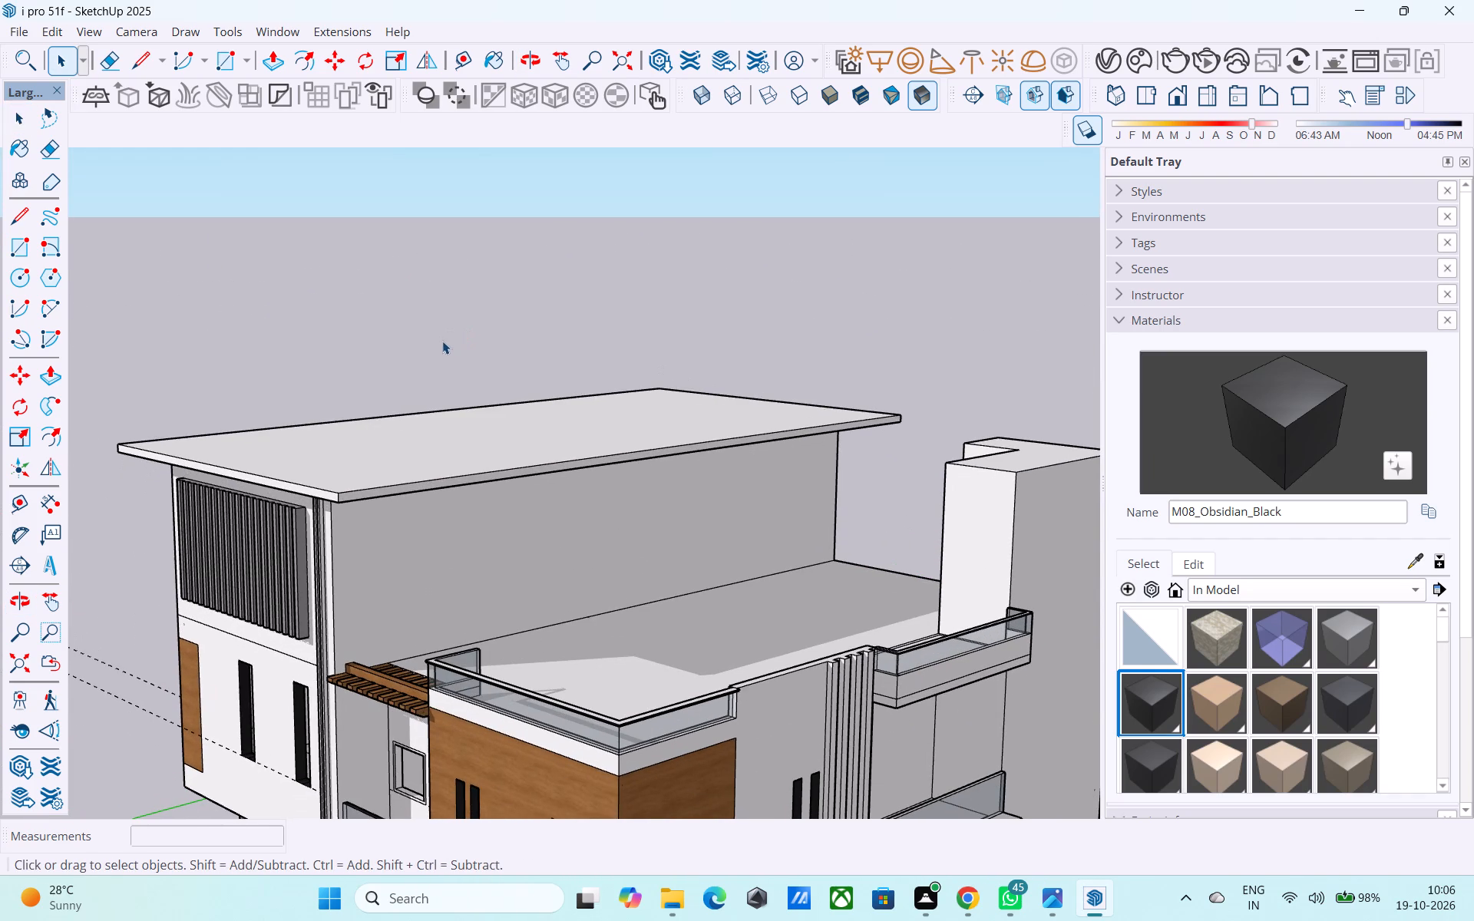
Examine the roof overhang and the wall above the corner terrace's glass parapet.
scroll(442, 341, down, 9)
middle_drag(646, 409, 581, 391)
scroll(590, 408, up, 6)
middle_drag(559, 406, 606, 412)
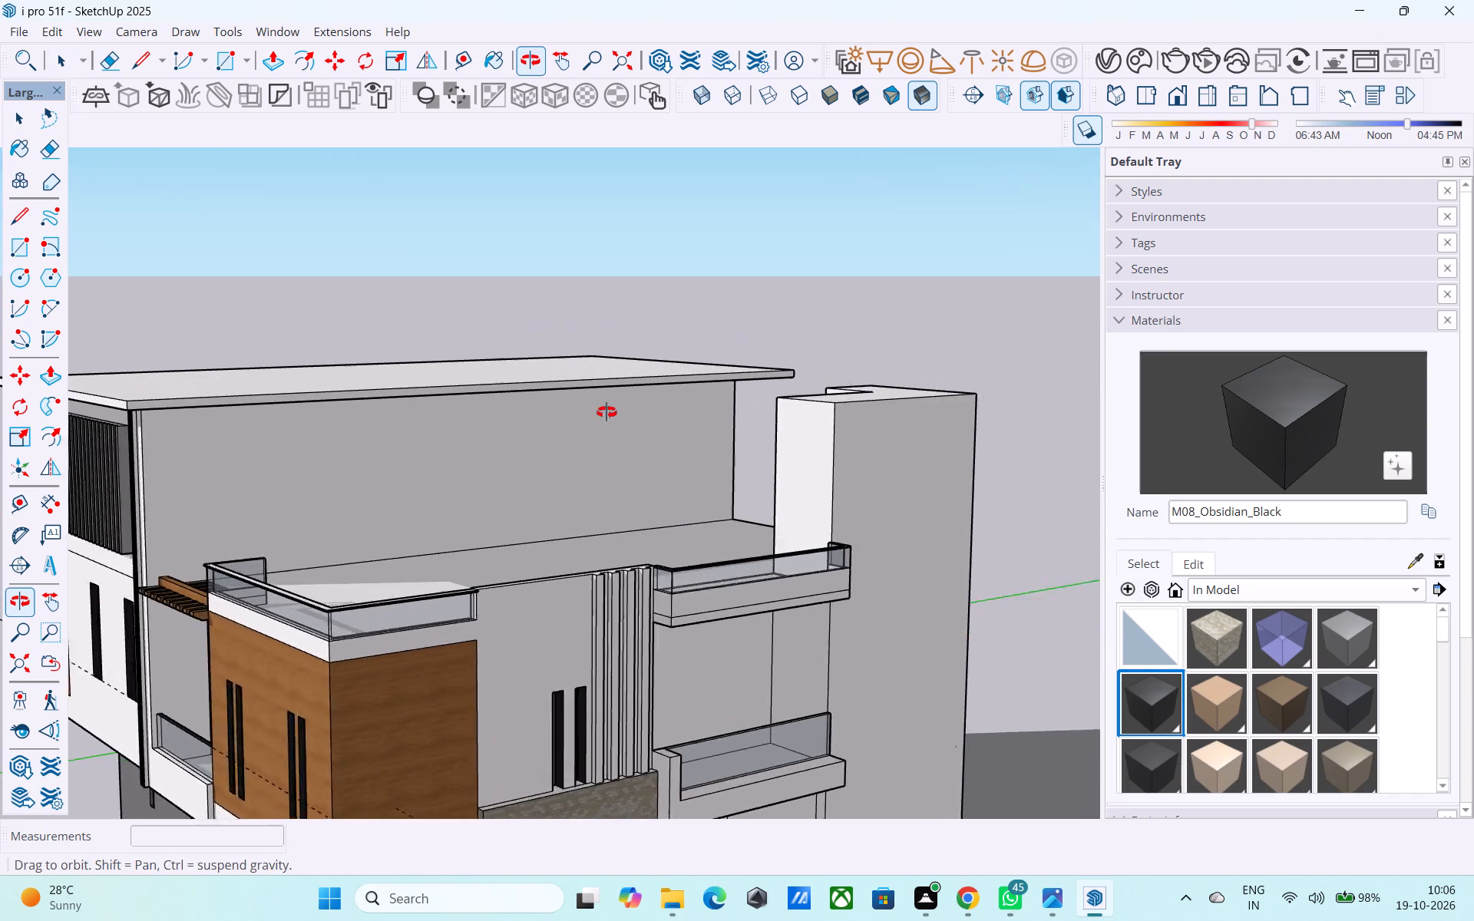
middle_drag(606, 412, 644, 414)
middle_drag(503, 450, 503, 388)
scroll(497, 434, up, 3)
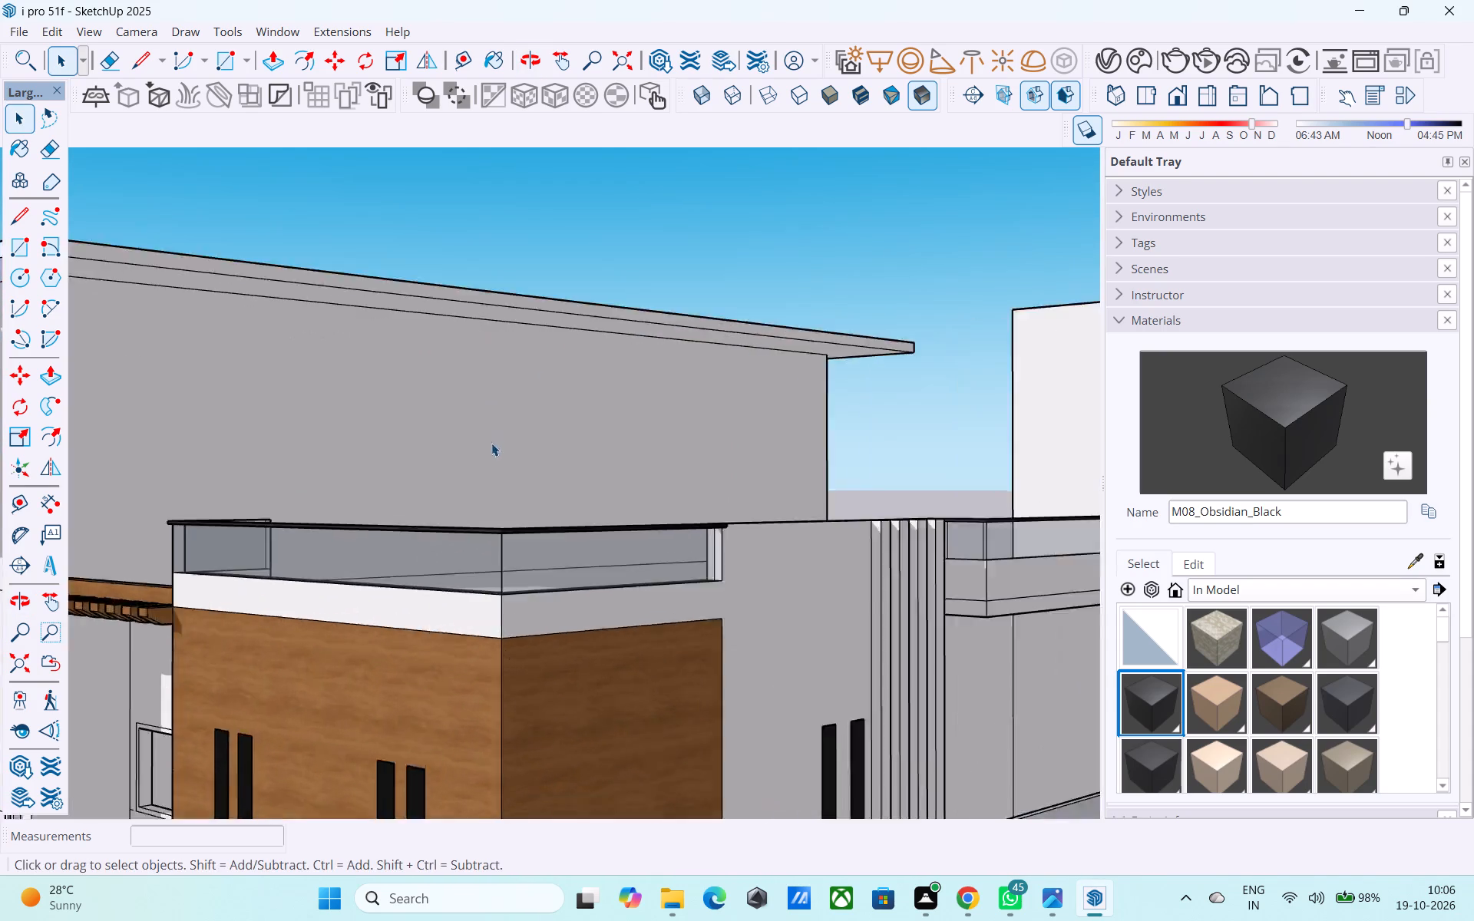
Examine the roof overhang, corner terrace and side balconies up close and across the whole house.
scroll(491, 443, up, 2)
scroll(478, 459, down, 3)
middle_drag(478, 459, 380, 411)
middle_drag(378, 409, 362, 408)
scroll(695, 411, up, 3)
scroll(751, 445, down, 2)
middle_drag(751, 446, 702, 460)
scroll(757, 449, down, 2)
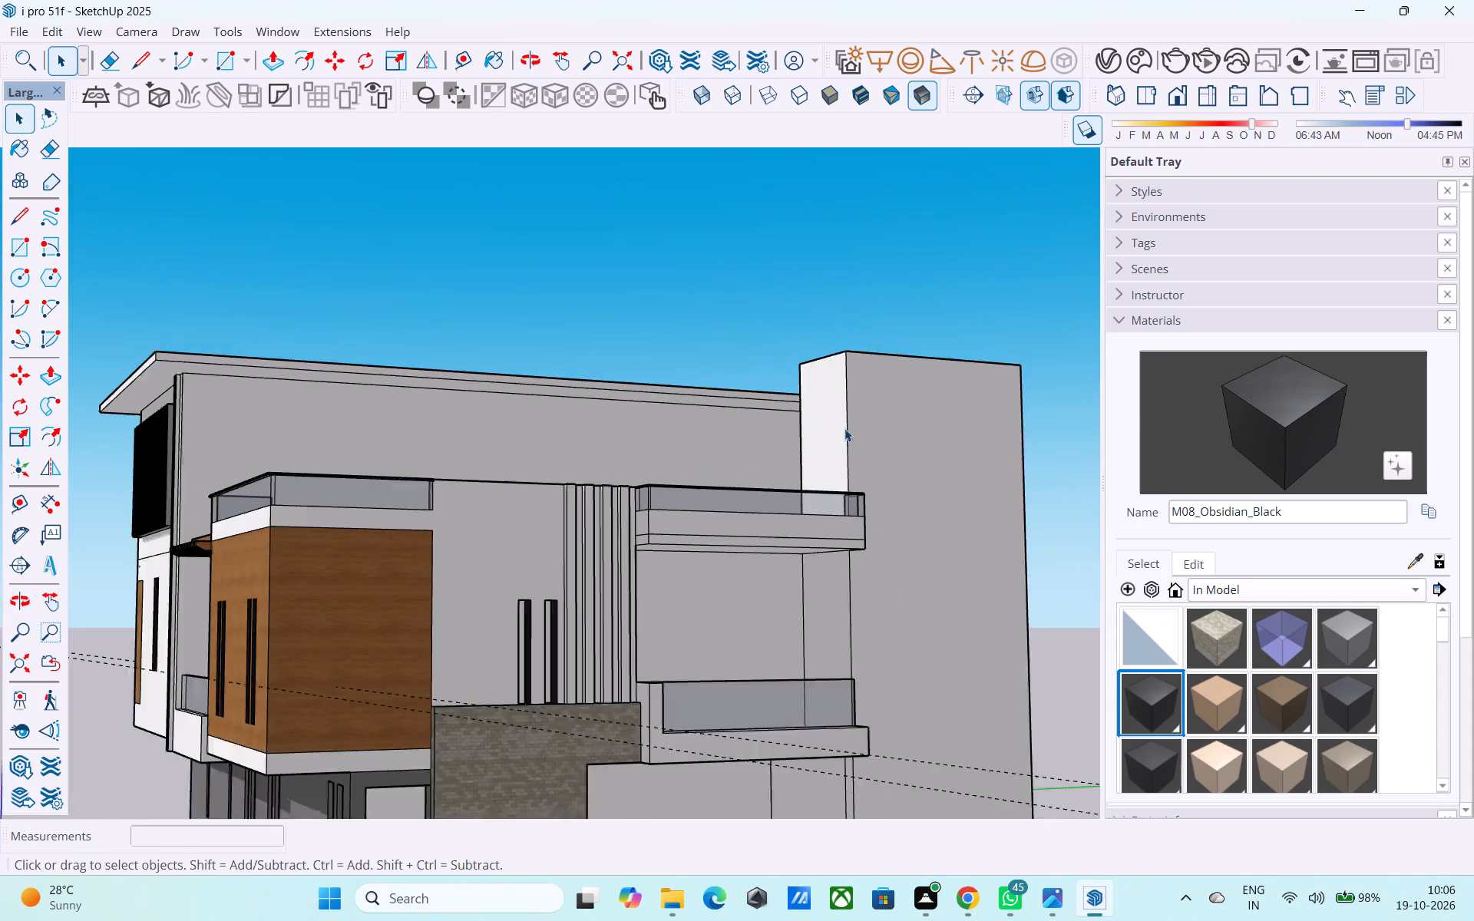
scroll(844, 428, down, 4)
middle_drag(864, 407, 852, 402)
middle_drag(558, 499, 565, 481)
scroll(569, 465, up, 1)
middle_drag(487, 449, 558, 398)
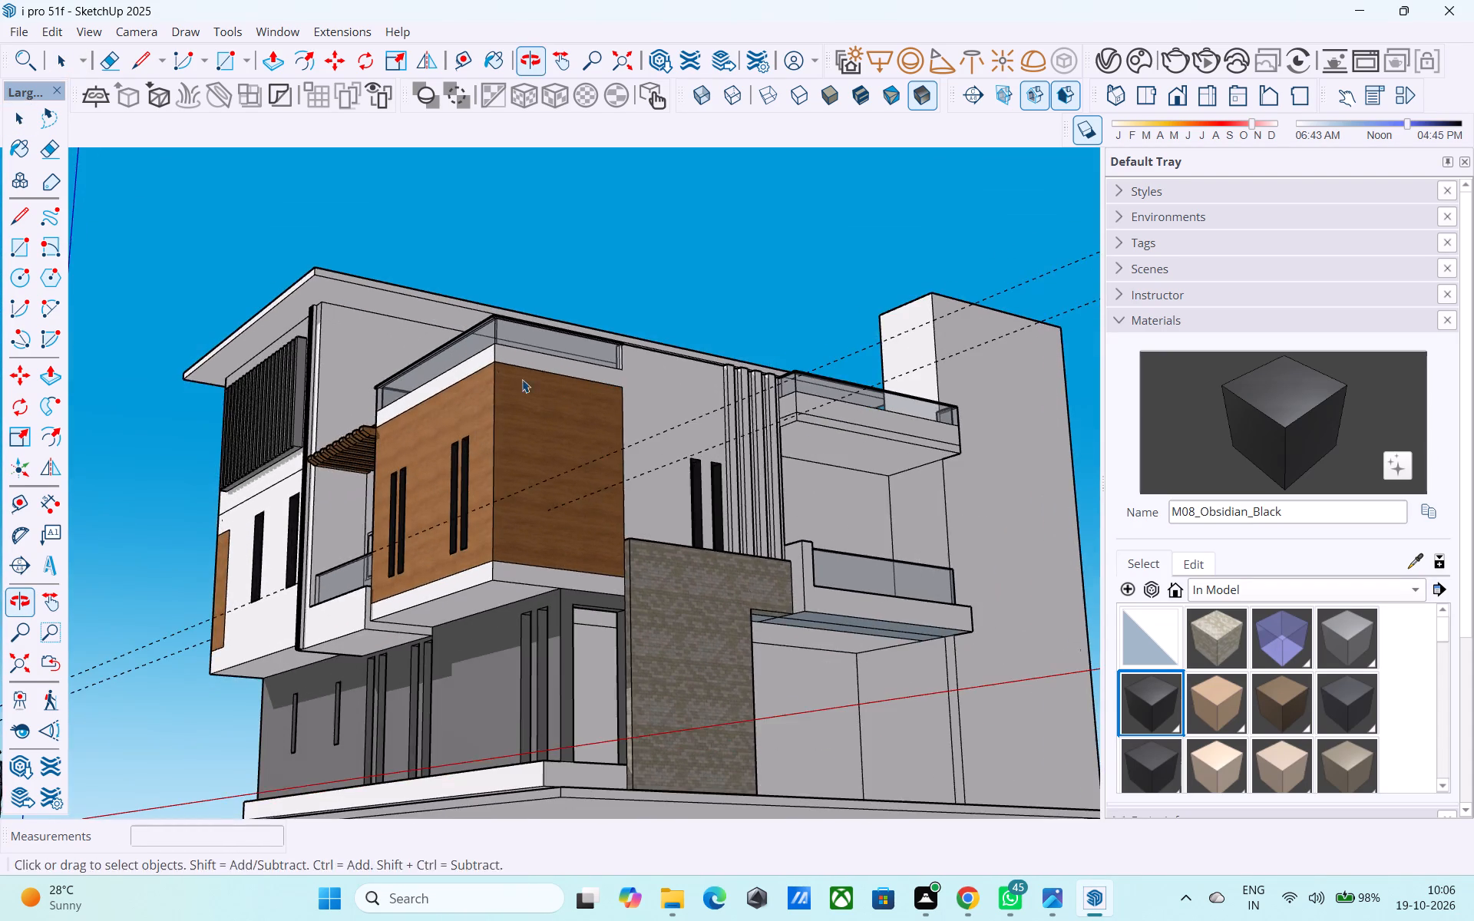
middle_drag(502, 356, 614, 476)
scroll(612, 475, up, 12)
scroll(656, 401, down, 5)
middle_drag(633, 407, 623, 410)
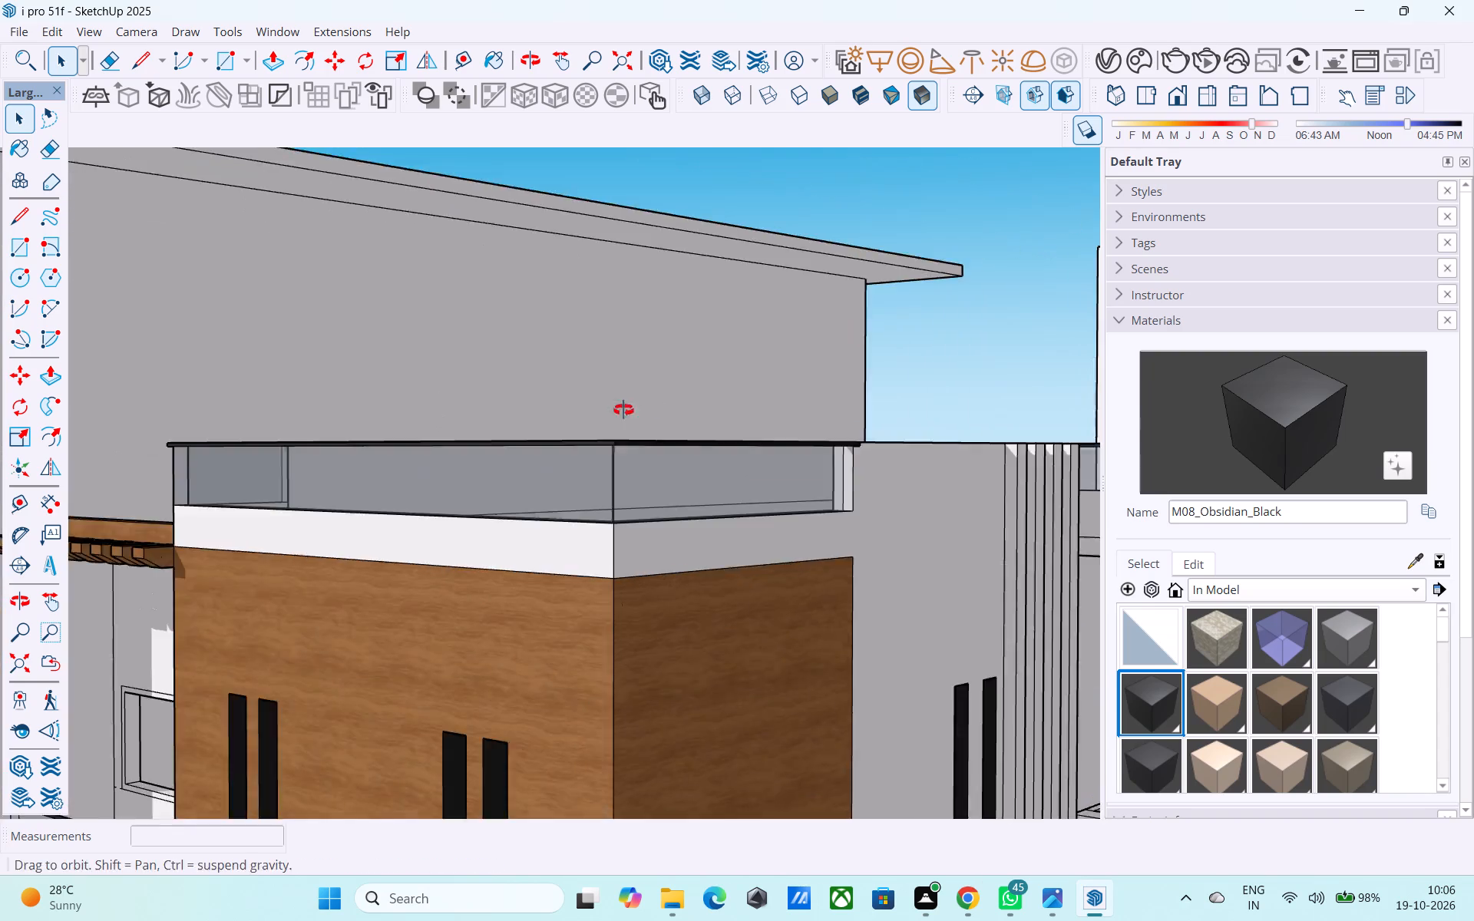
middle_drag(623, 410, 570, 422)
scroll(576, 392, down, 11)
middle_drag(737, 324, 819, 423)
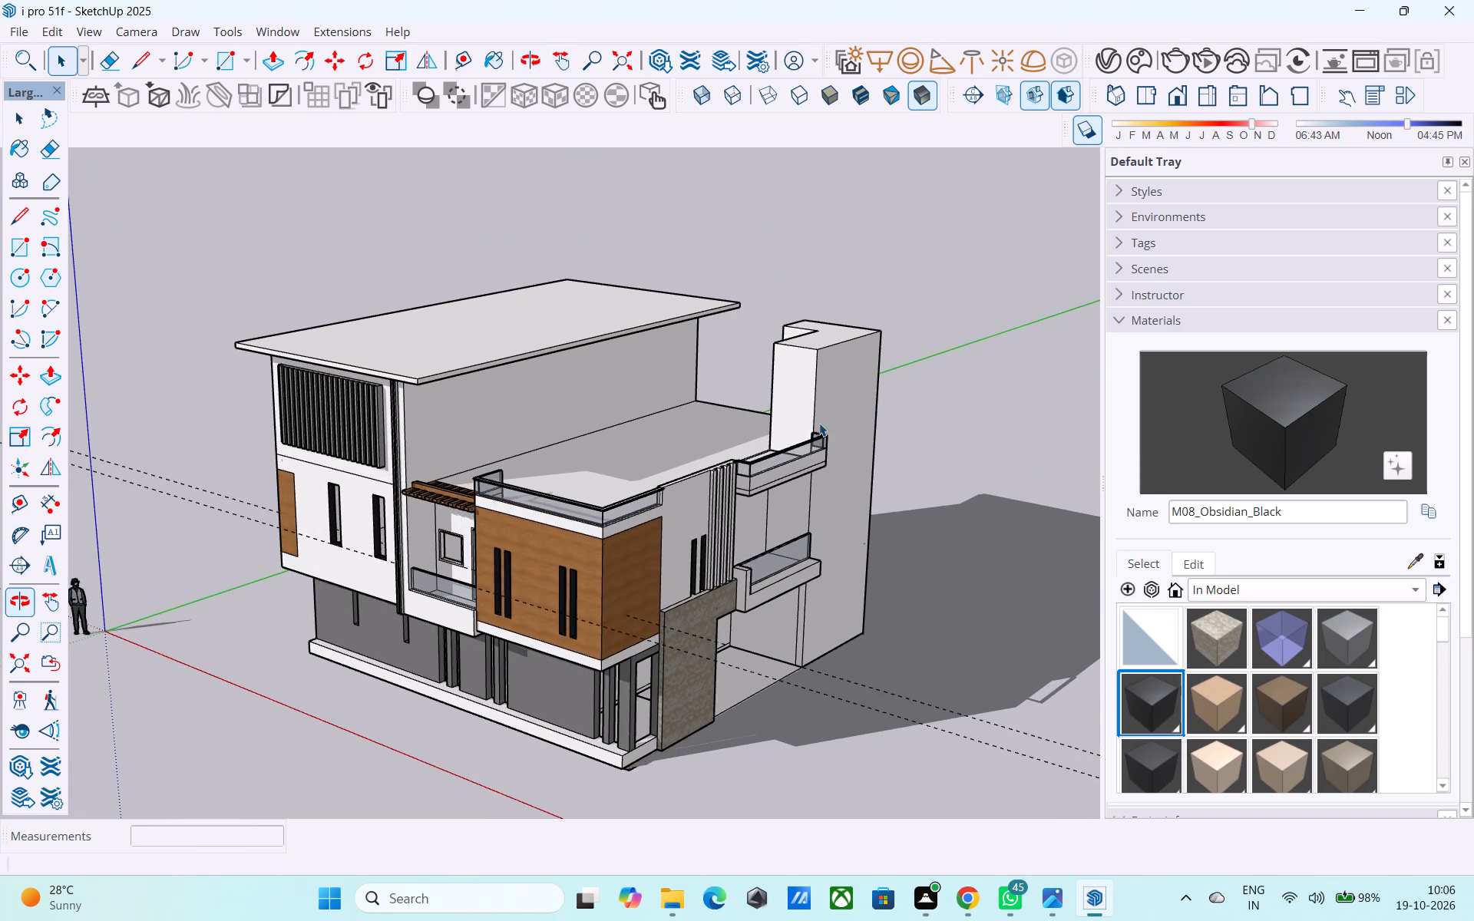
scroll(701, 399, down, 5)
middle_drag(679, 402, 642, 354)
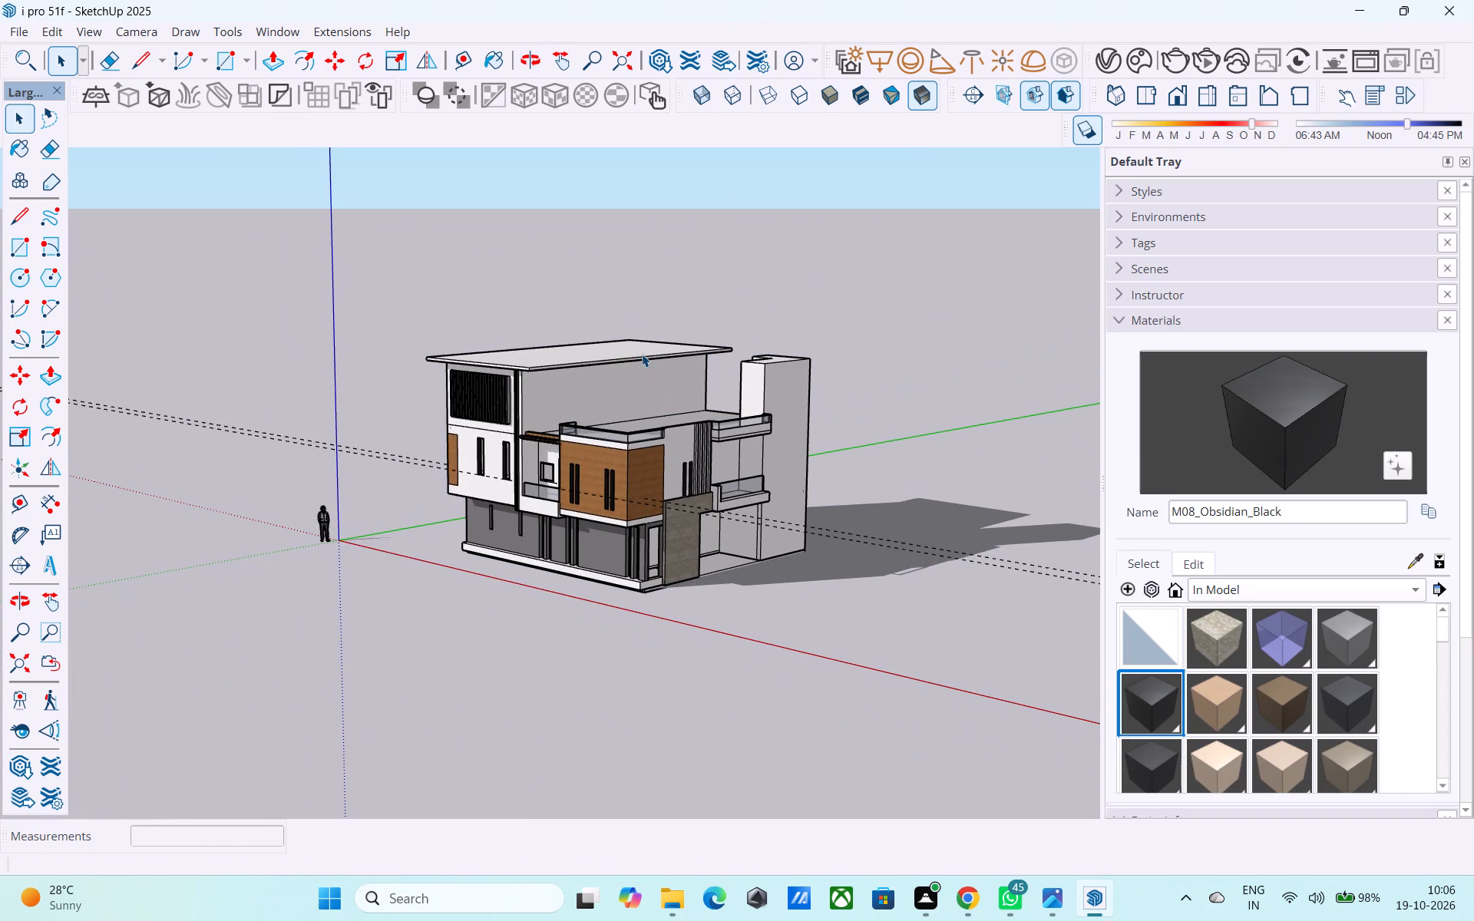
Open the house group and offset the flat roof's top outline inward by 6".
scroll(623, 350, down, 4)
middle_drag(623, 350, 677, 516)
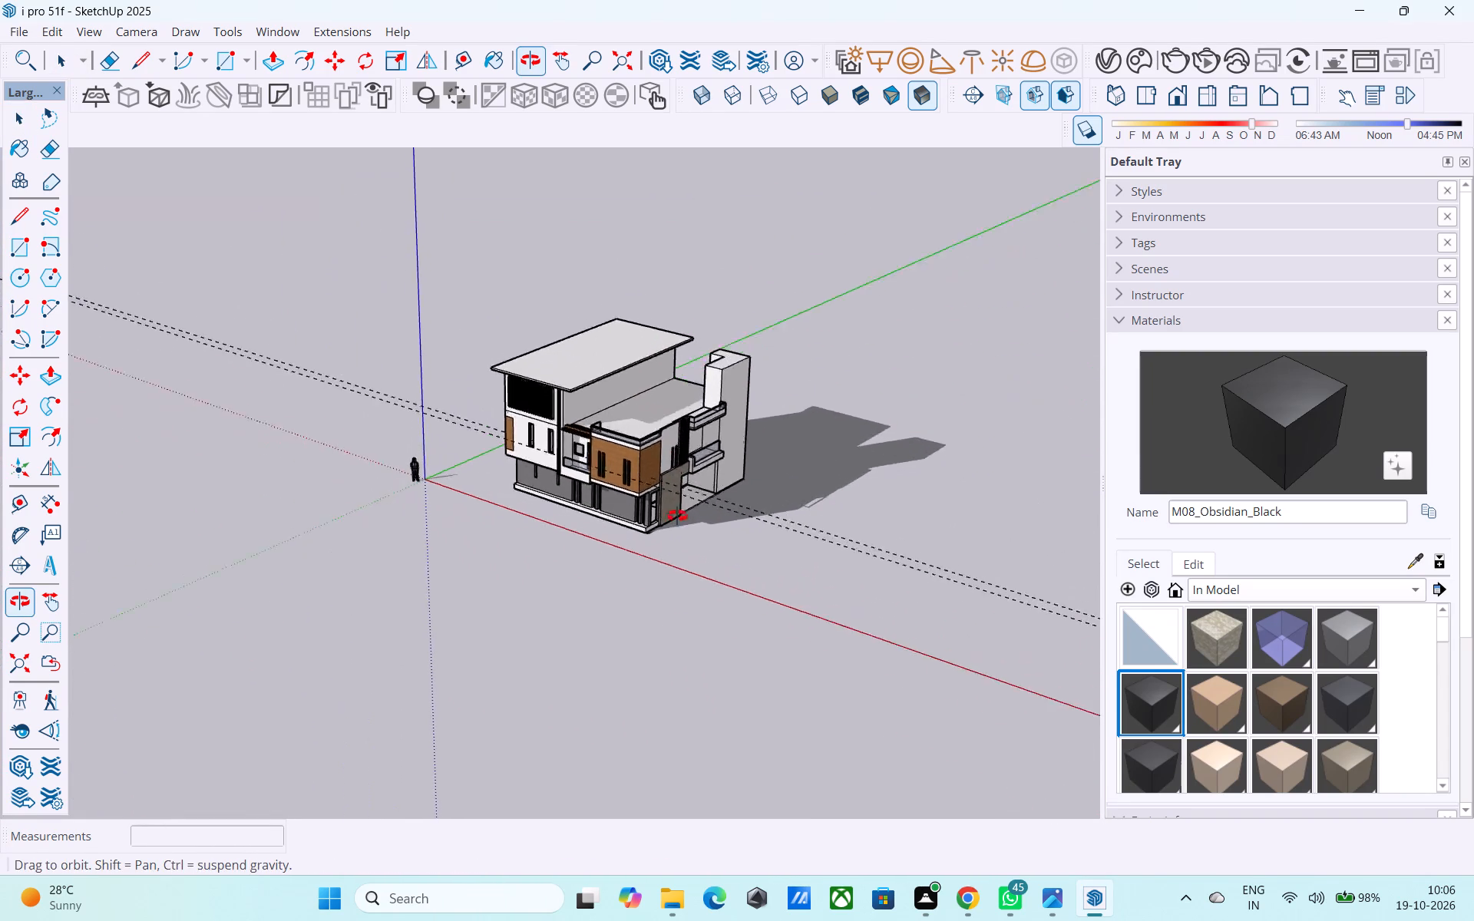
middle_drag(677, 516, 680, 631)
scroll(554, 312, up, 4)
scroll(618, 404, up, 4)
click(618, 404)
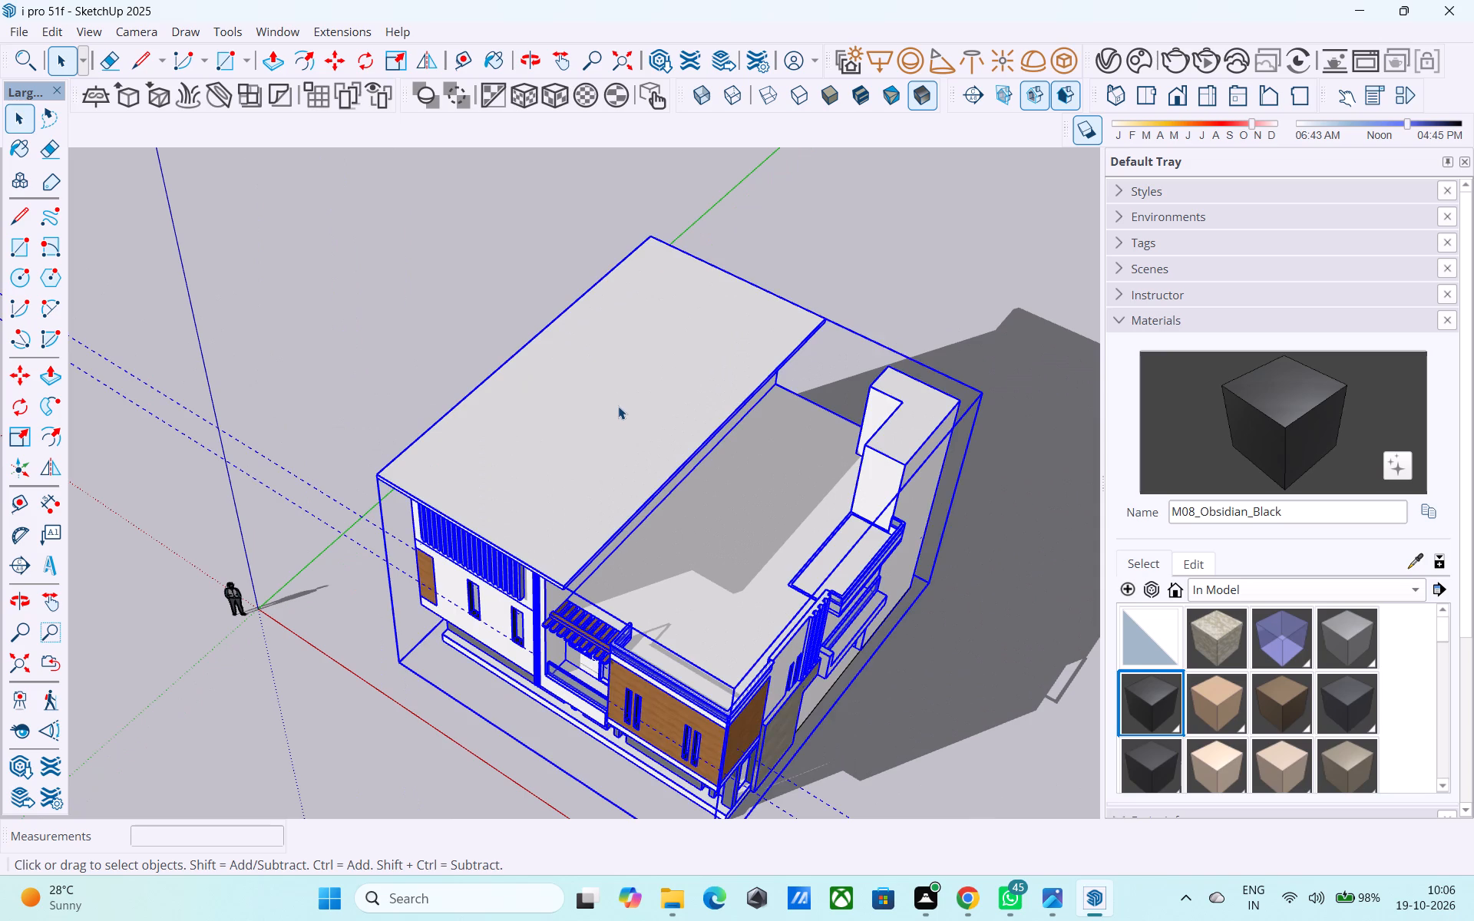
double_click(618, 405)
scroll(617, 405, up, 4)
key(f)
click(617, 405)
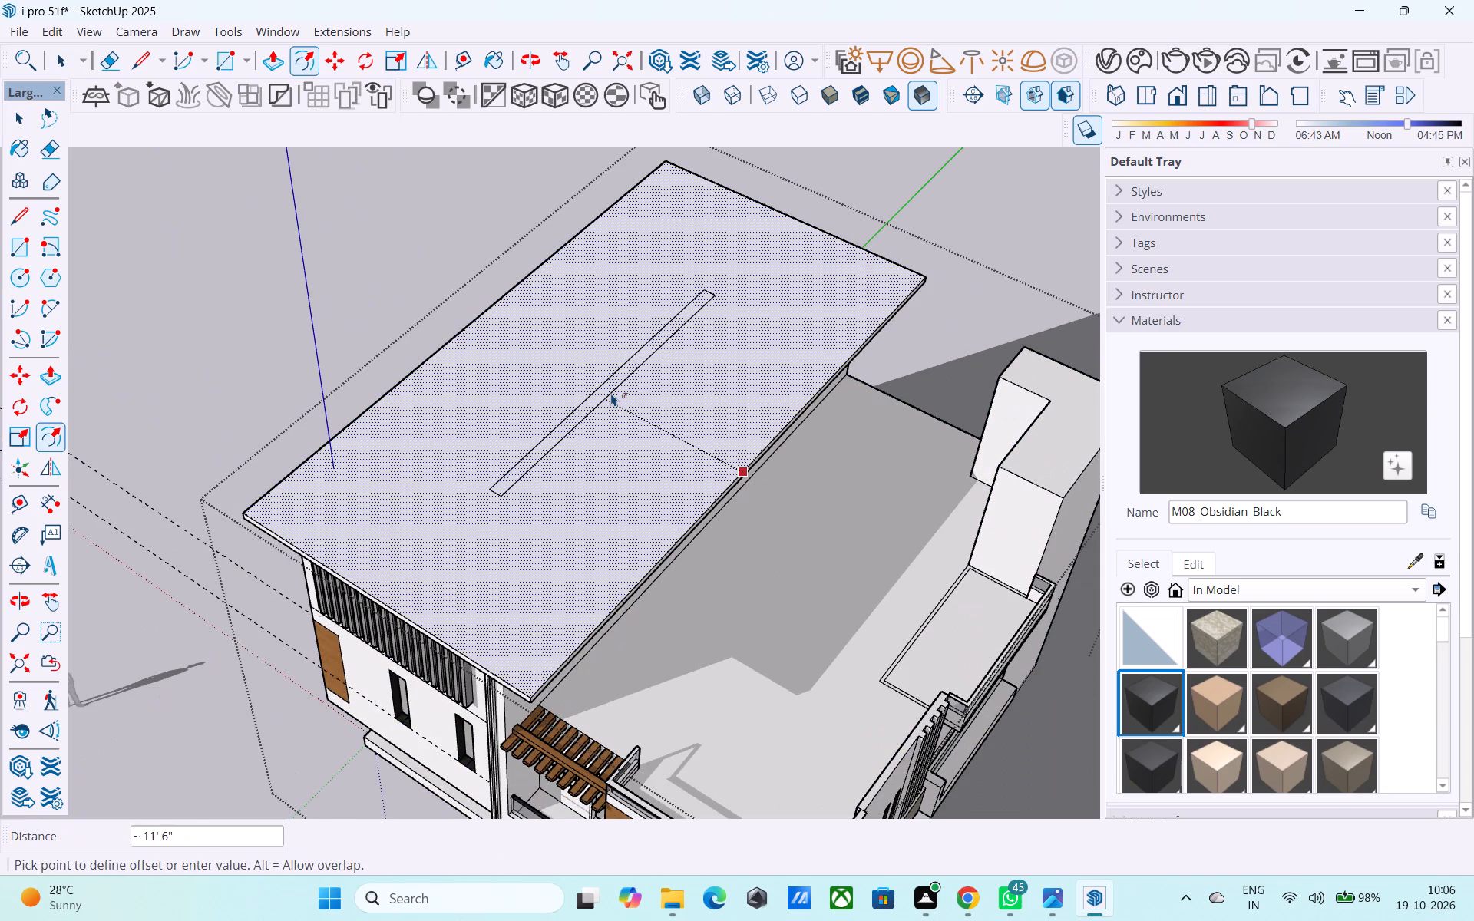
text(6")
key(Return)
key(space)
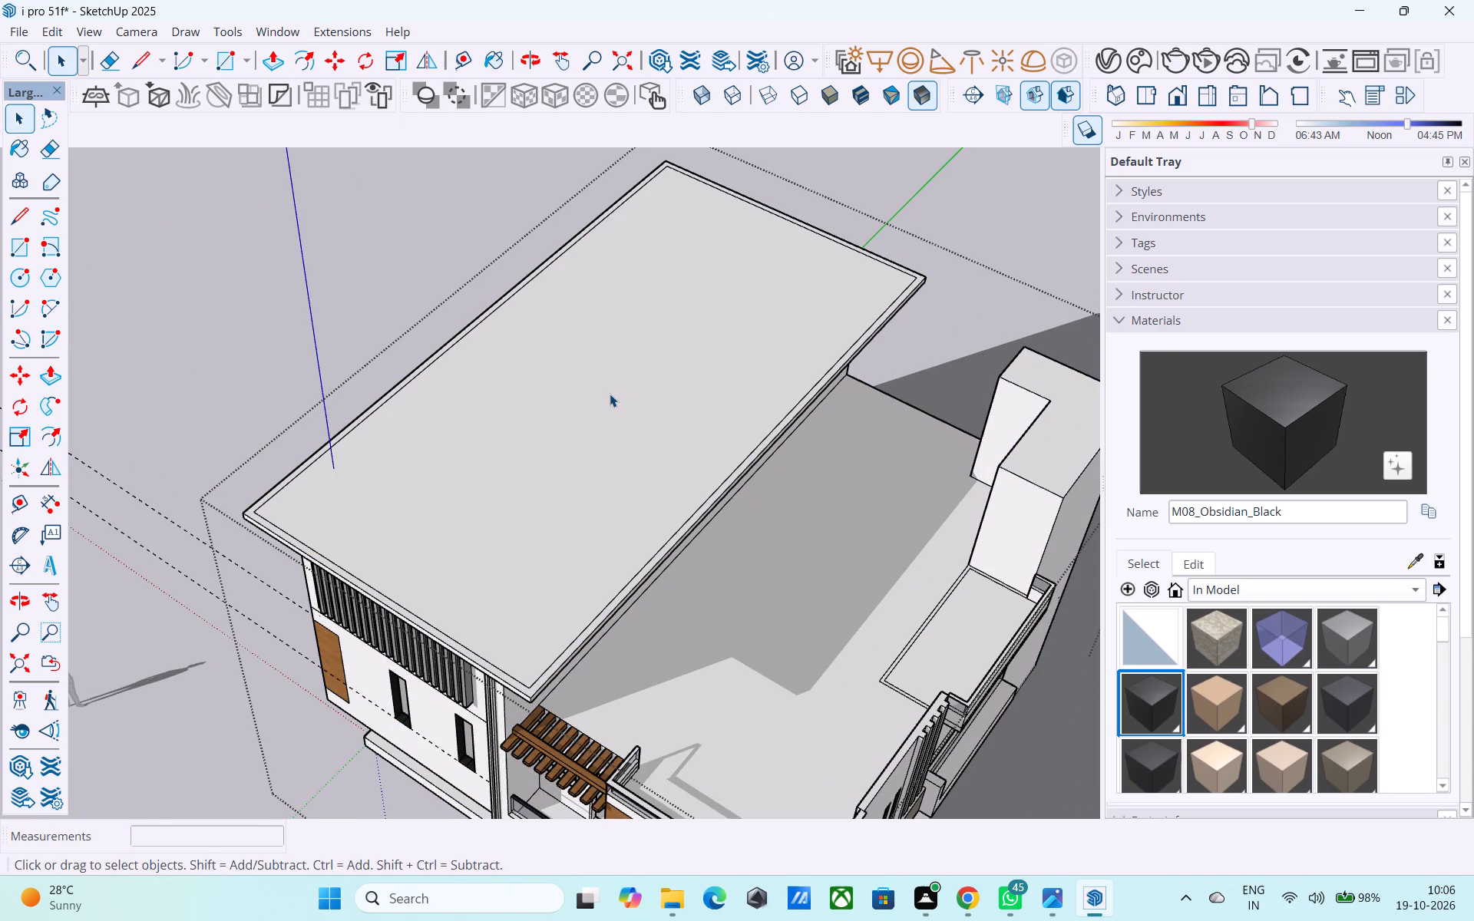
Push/Pull the narrow border strip around the roof's edge up by 3' as a parapet.
scroll(545, 667, up, 3)
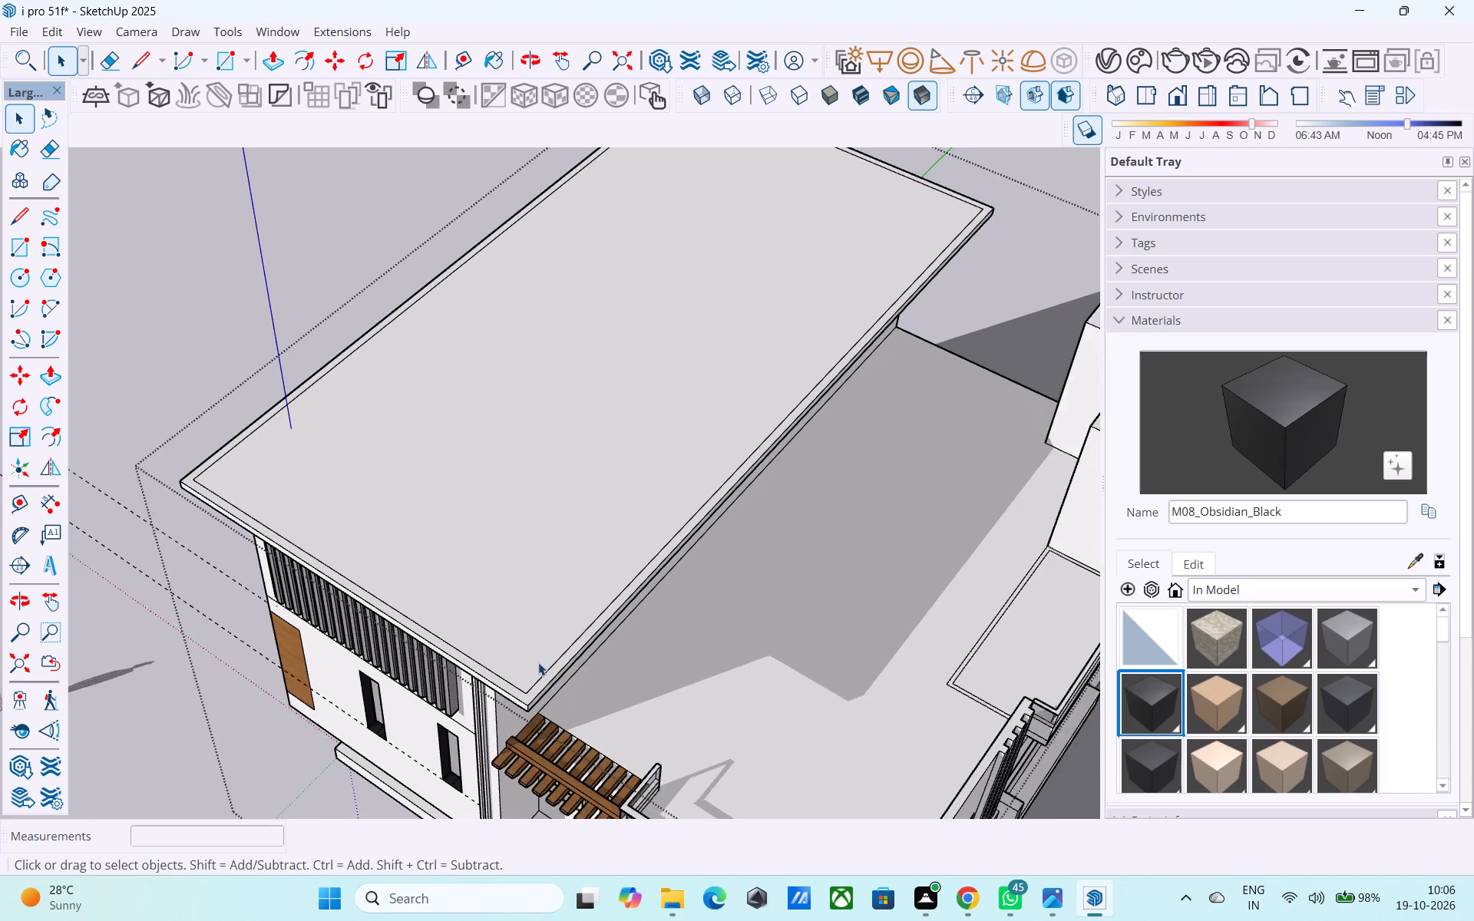
scroll(538, 662, up, 12)
click(514, 710)
scroll(514, 710, down, 1)
key(p)
click(514, 709)
text(3')
key(Return)
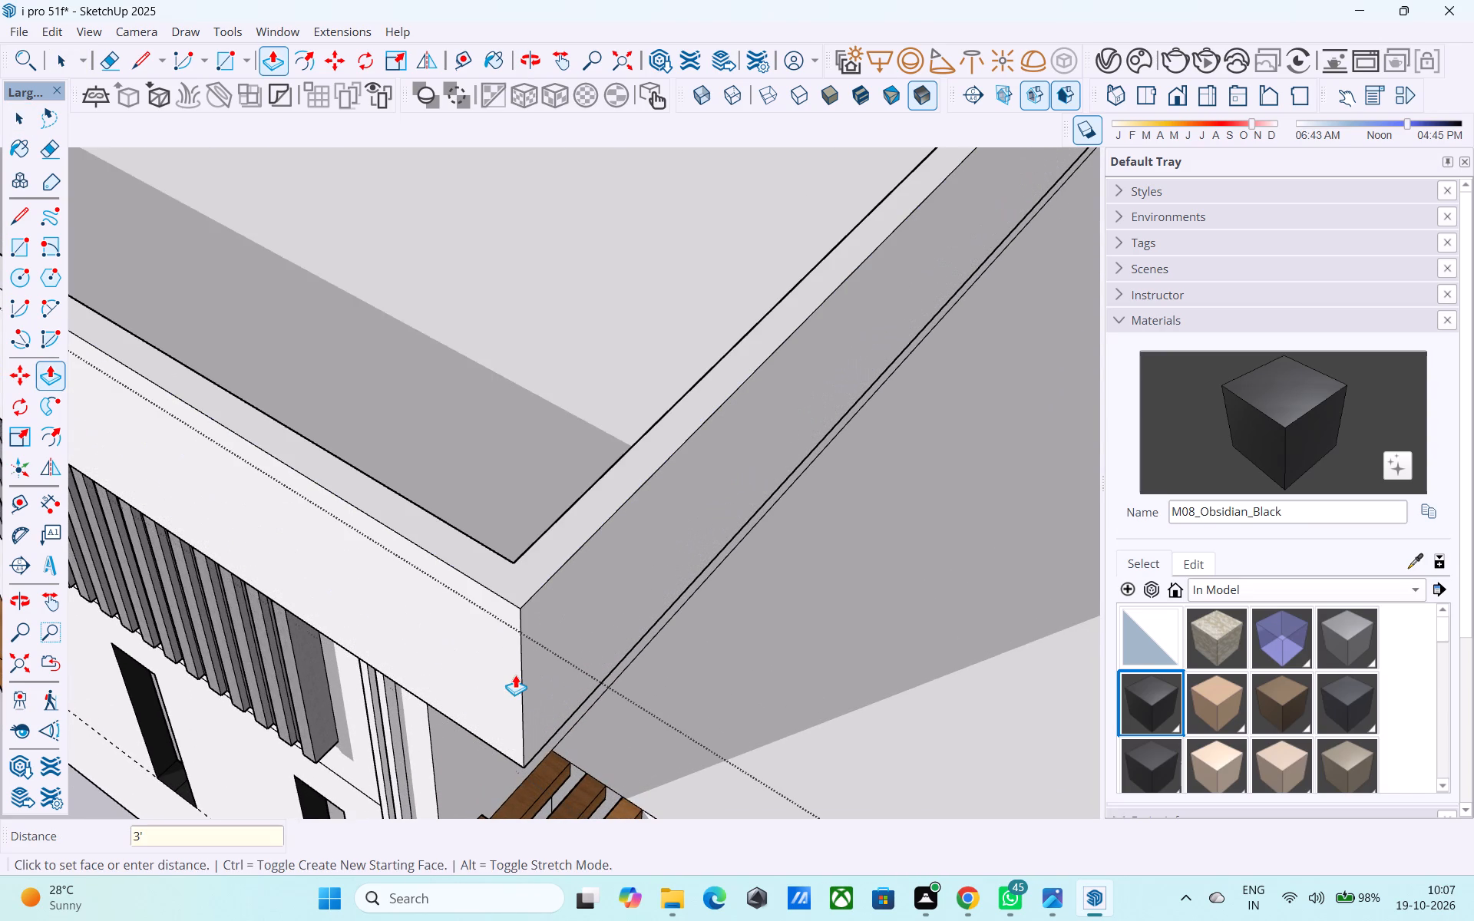
key(space)
Examine the roof parapet against the terrace and stair tower from the side and front corner.
scroll(507, 668, down, 6)
middle_drag(507, 668, 503, 632)
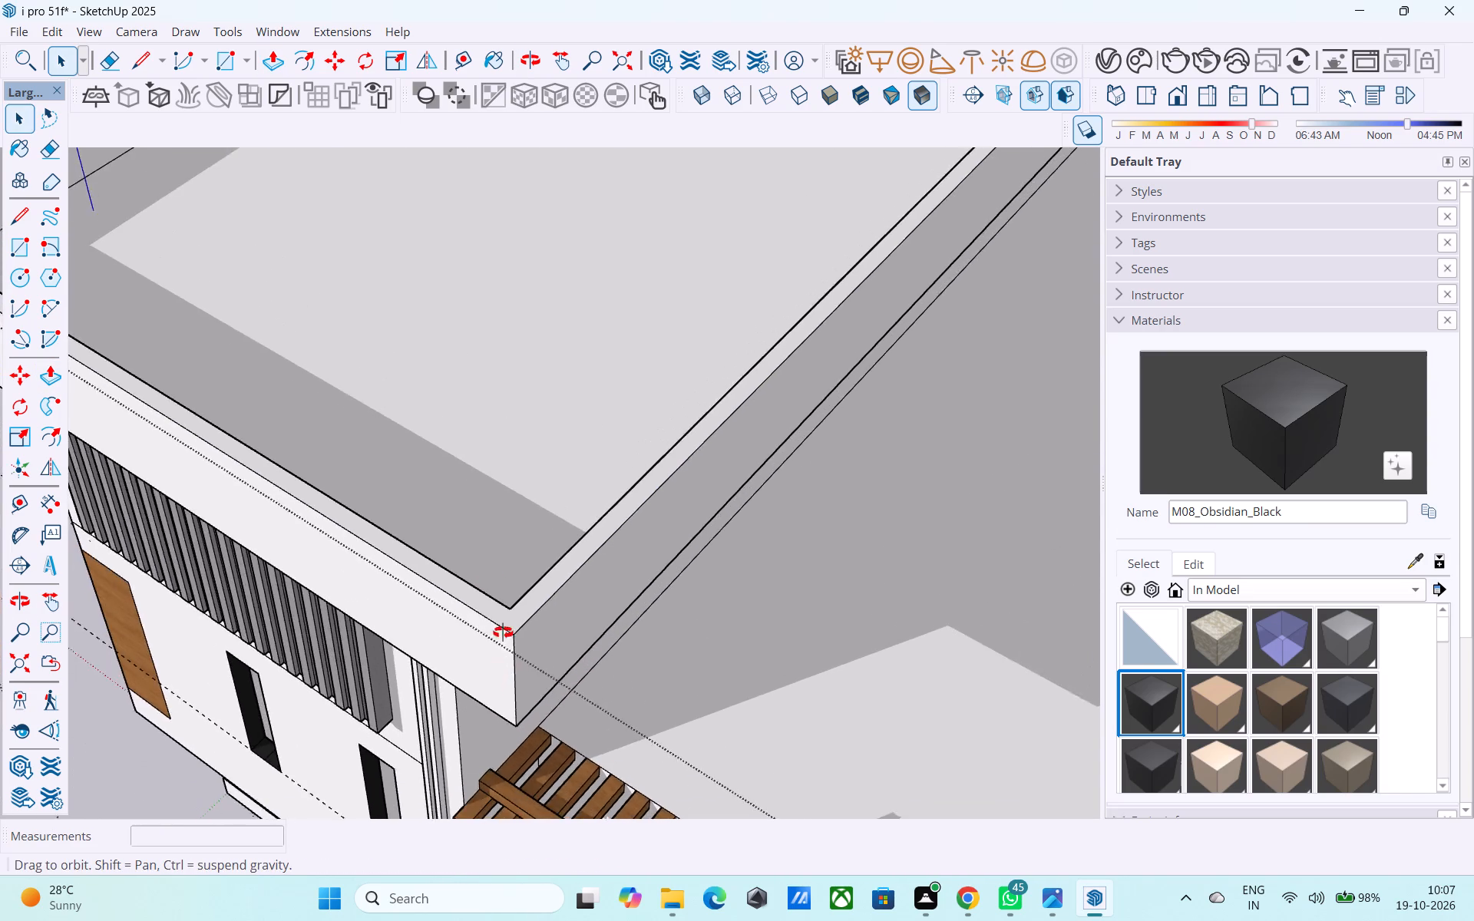
middle_drag(503, 632, 472, 424)
scroll(474, 415, down, 10)
middle_drag(537, 553, 306, 501)
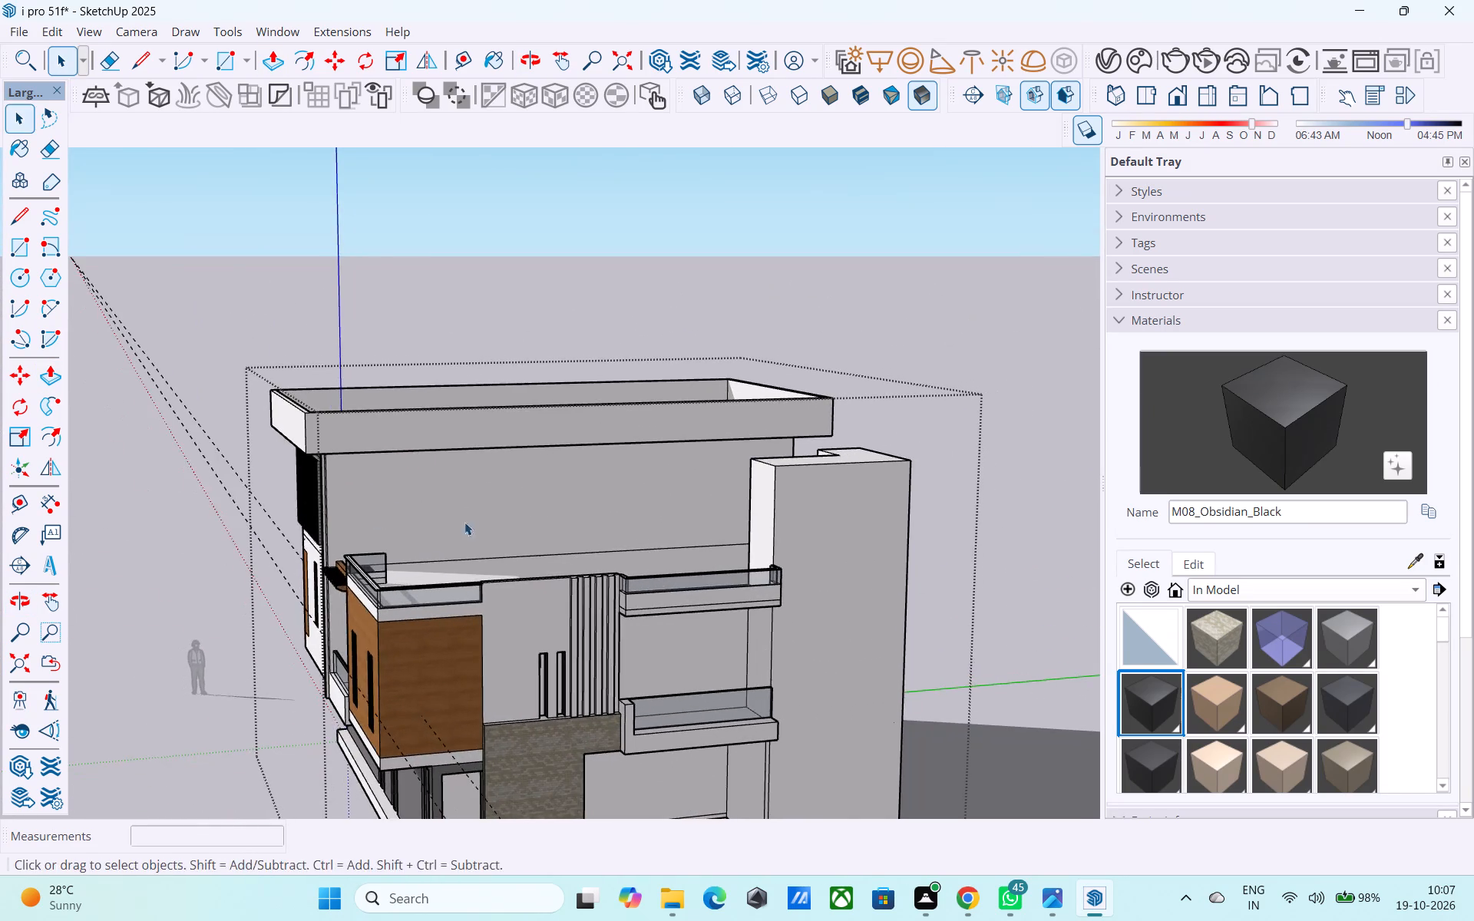
middle_drag(444, 525, 386, 560)
scroll(352, 589, up, 5)
middle_drag(316, 606, 582, 625)
scroll(497, 626, up, 1)
scroll(543, 603, down, 6)
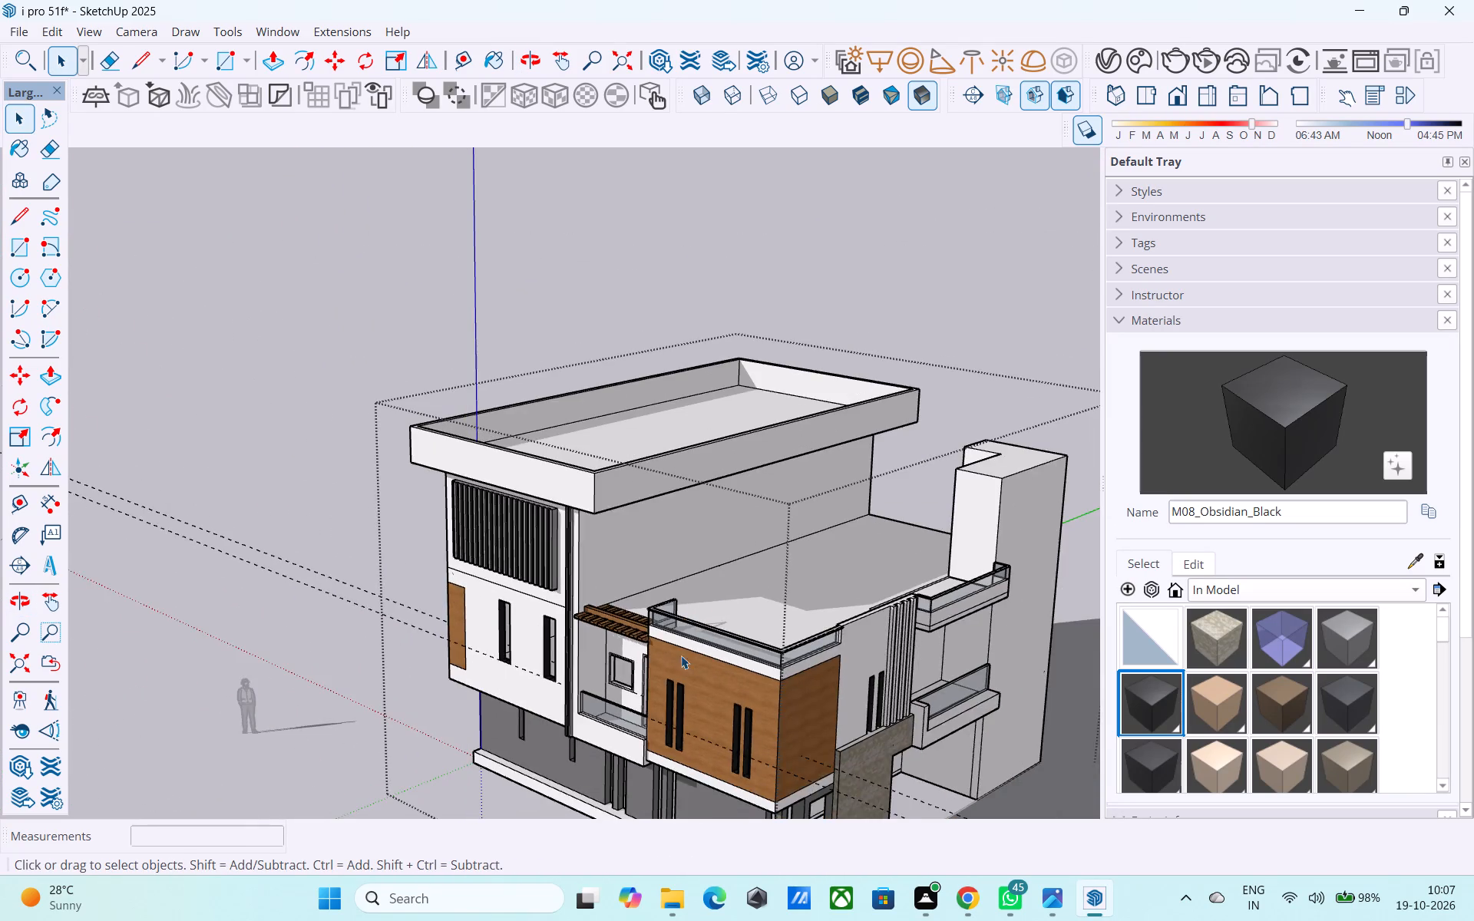
middle_drag(633, 649, 355, 621)
scroll(238, 567, down, 5)
middle_drag(635, 613, 924, 728)
scroll(922, 598, up, 5)
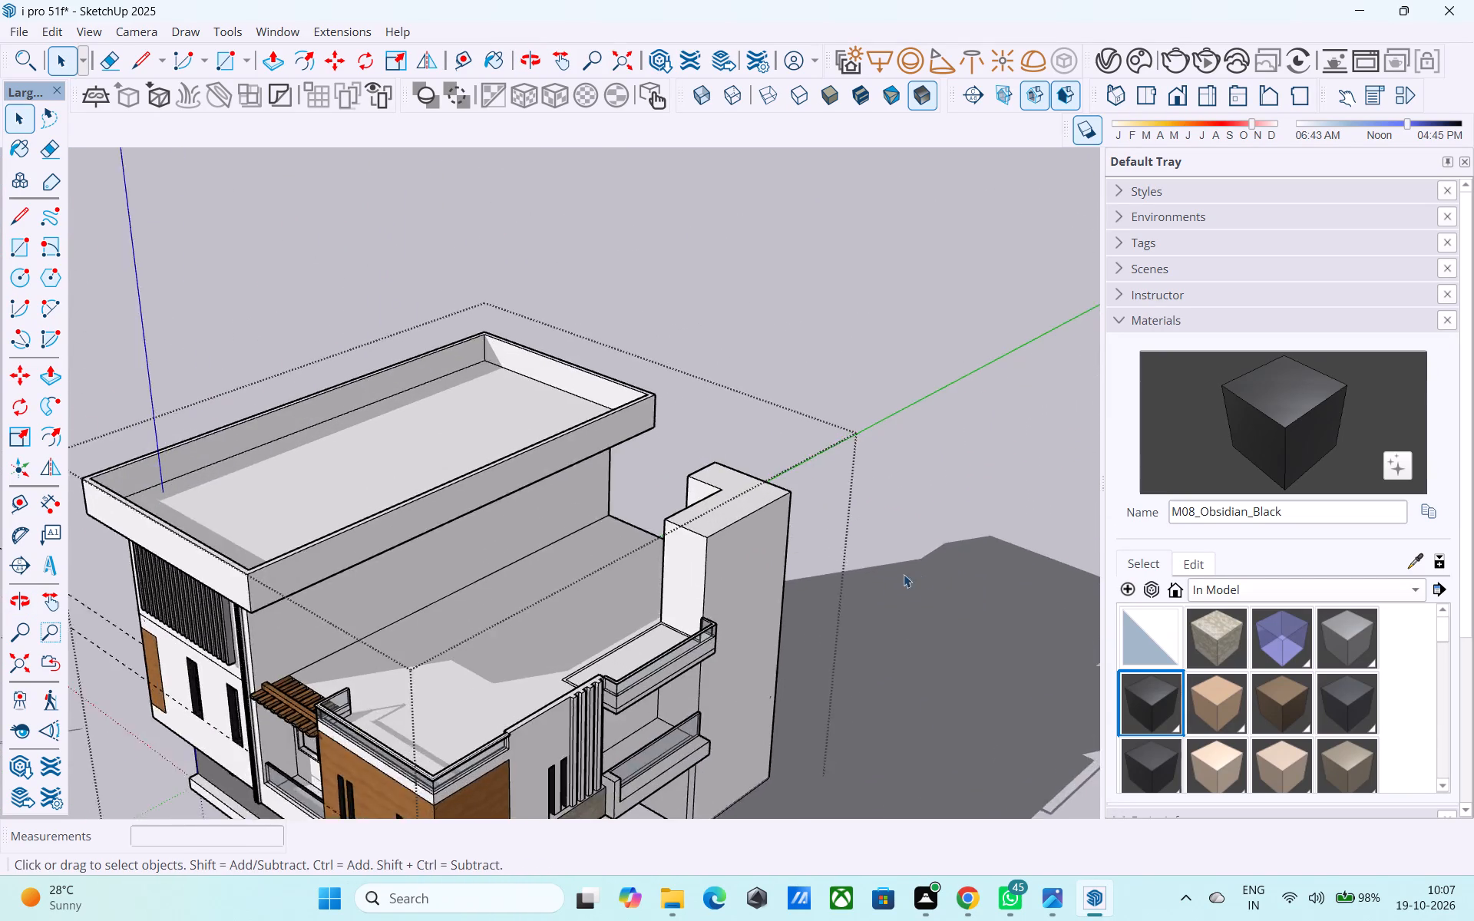
scroll(904, 574, up, 4)
middle_drag(656, 599, 644, 533)
scroll(577, 497, up, 3)
scroll(490, 480, down, 9)
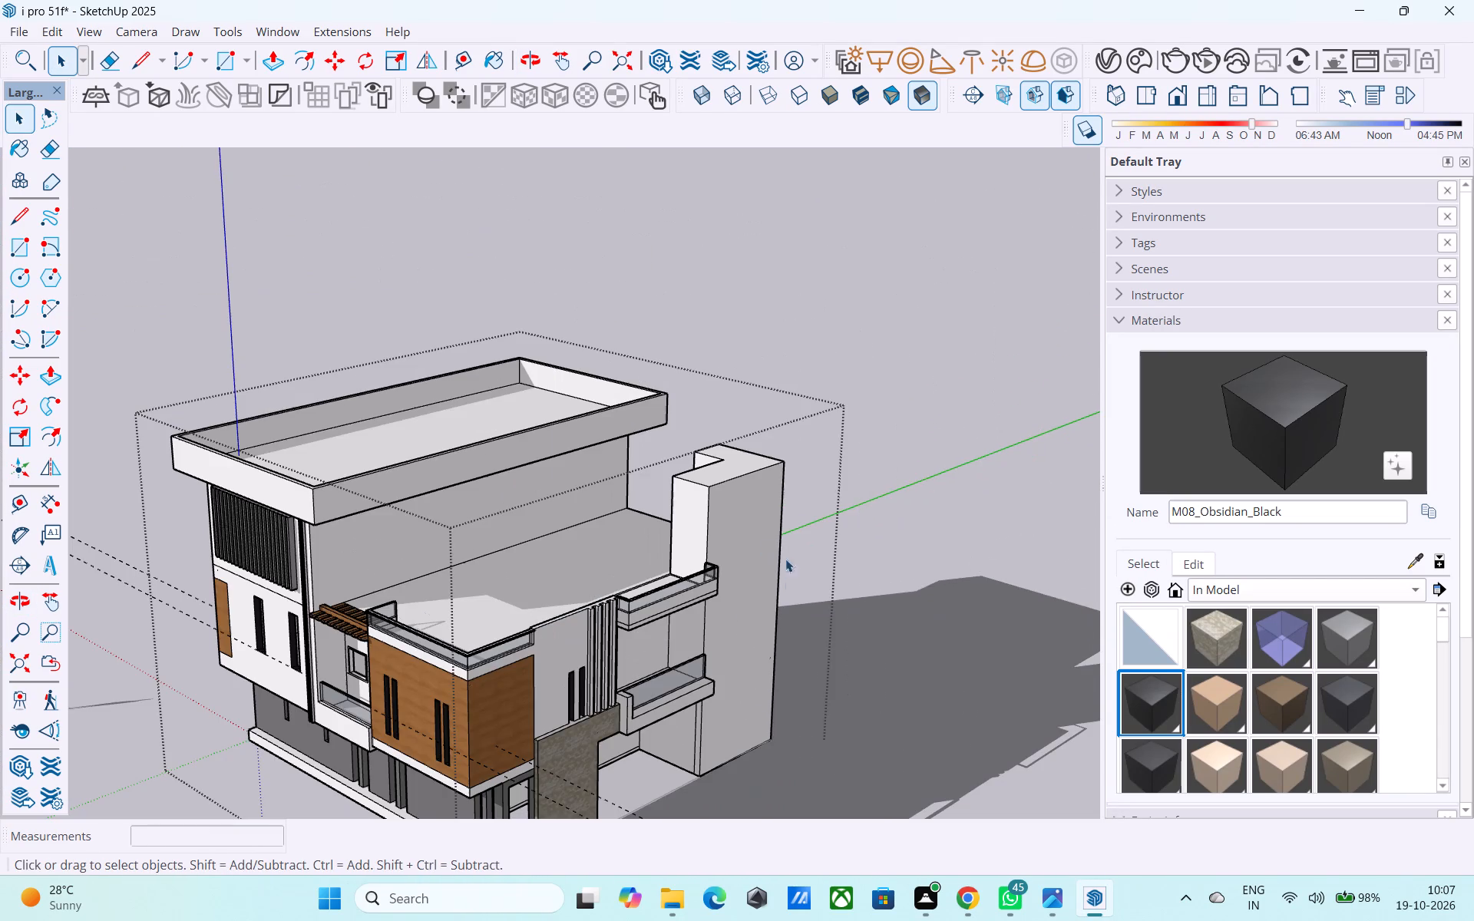
Examine the parapet's proportions above the slatted screen, pergola and wood-clad front block.
middle_drag(382, 291, 361, 228)
scroll(362, 299, up, 1)
scroll(362, 299, down, 2)
scroll(362, 299, up, 5)
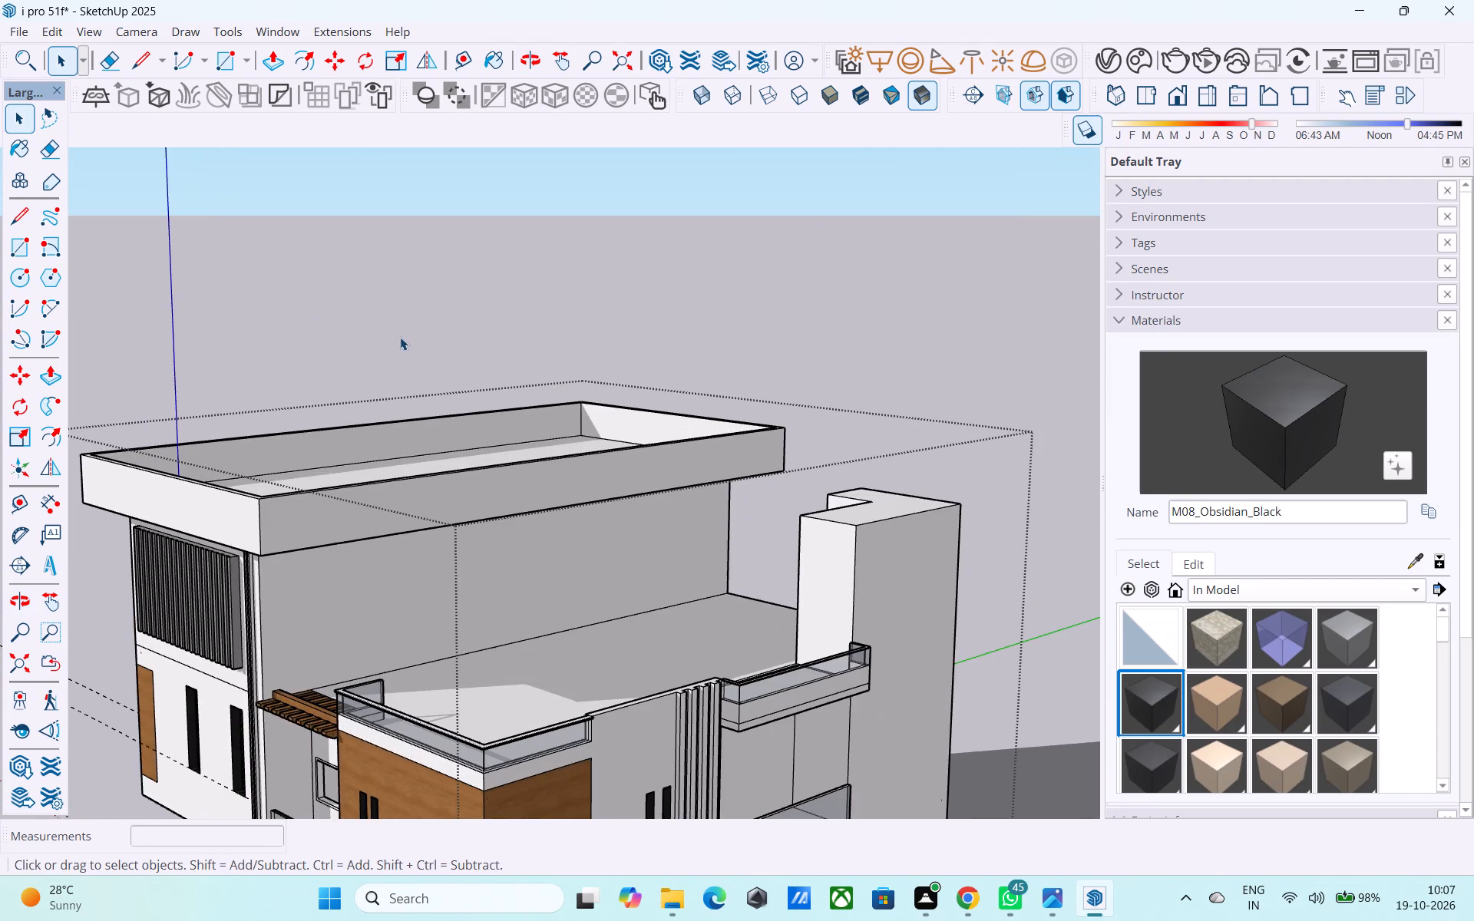
middle_drag(400, 337, 325, 347)
scroll(316, 424, down, 2)
middle_drag(328, 437, 296, 490)
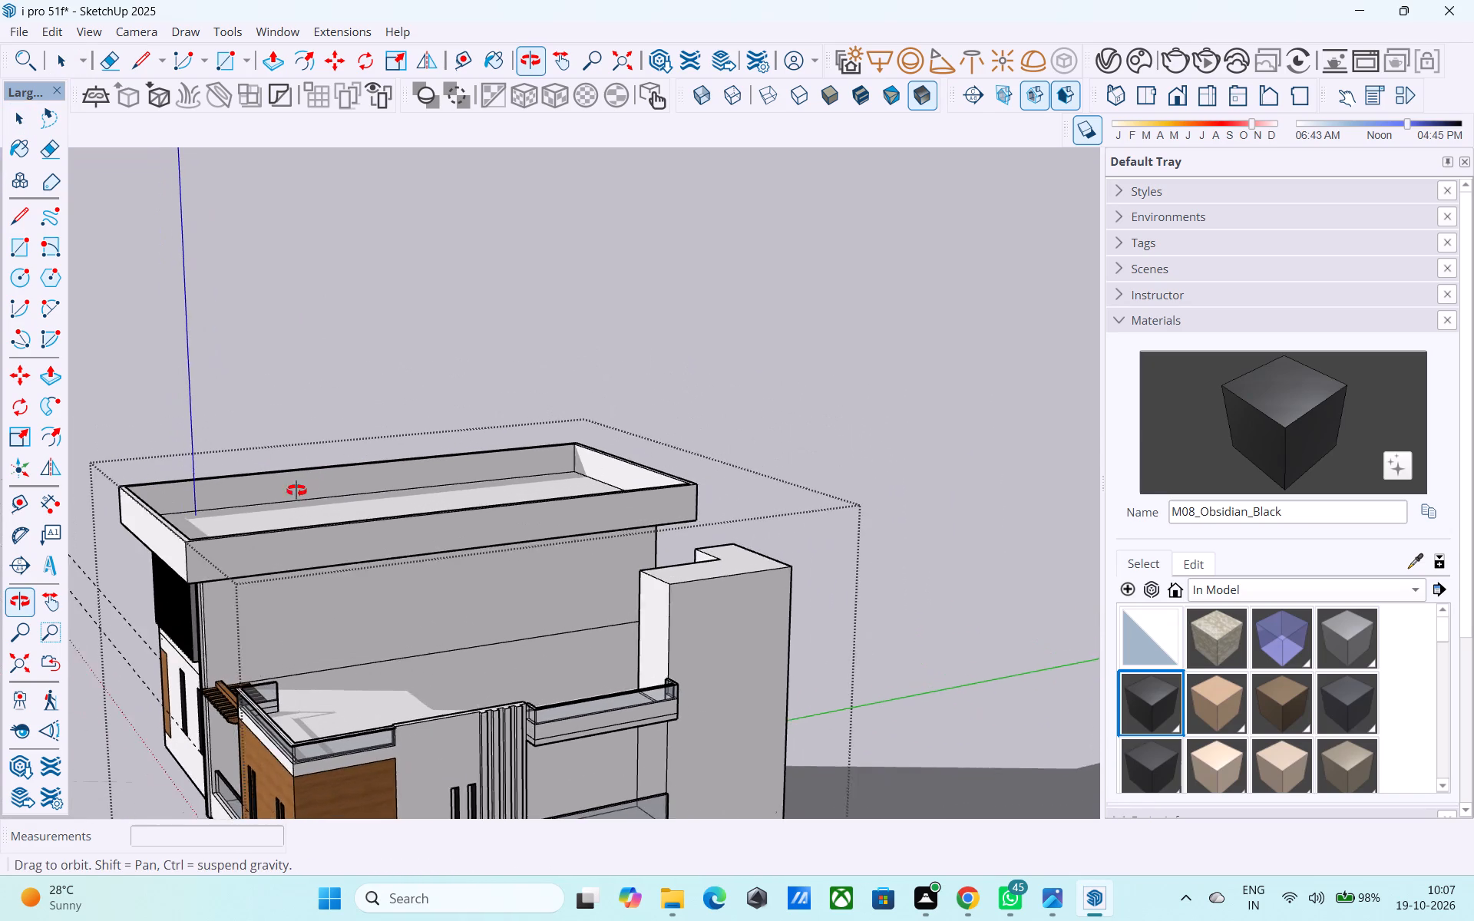
middle_drag(296, 490, 292, 488)
middle_drag(360, 545, 346, 536)
scroll(348, 536, up, 4)
middle_drag(318, 527, 580, 400)
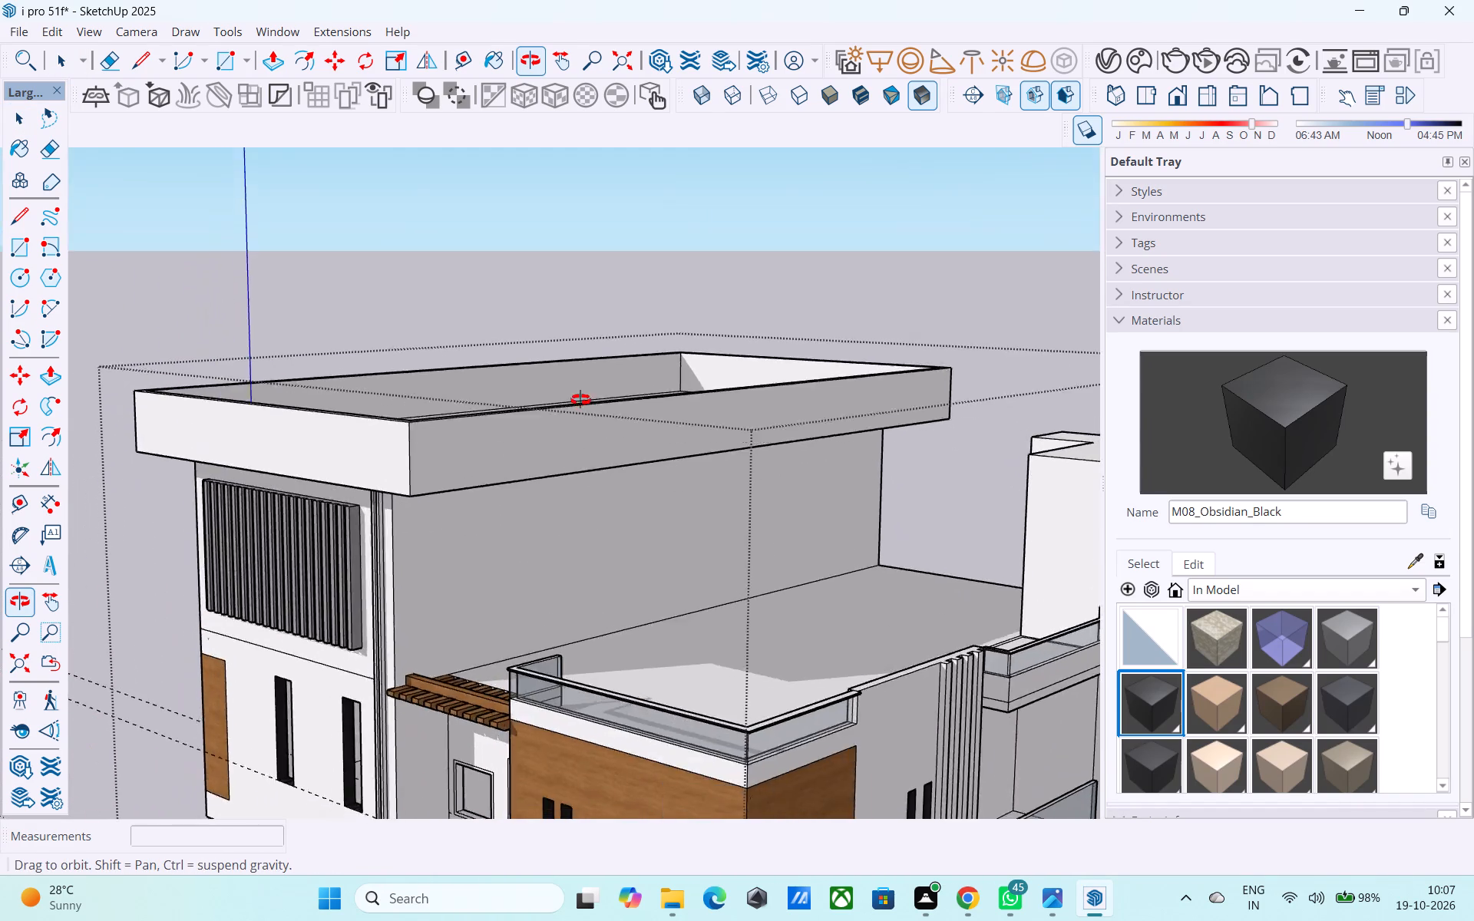
middle_drag(580, 400, 586, 372)
middle_drag(601, 378, 619, 395)
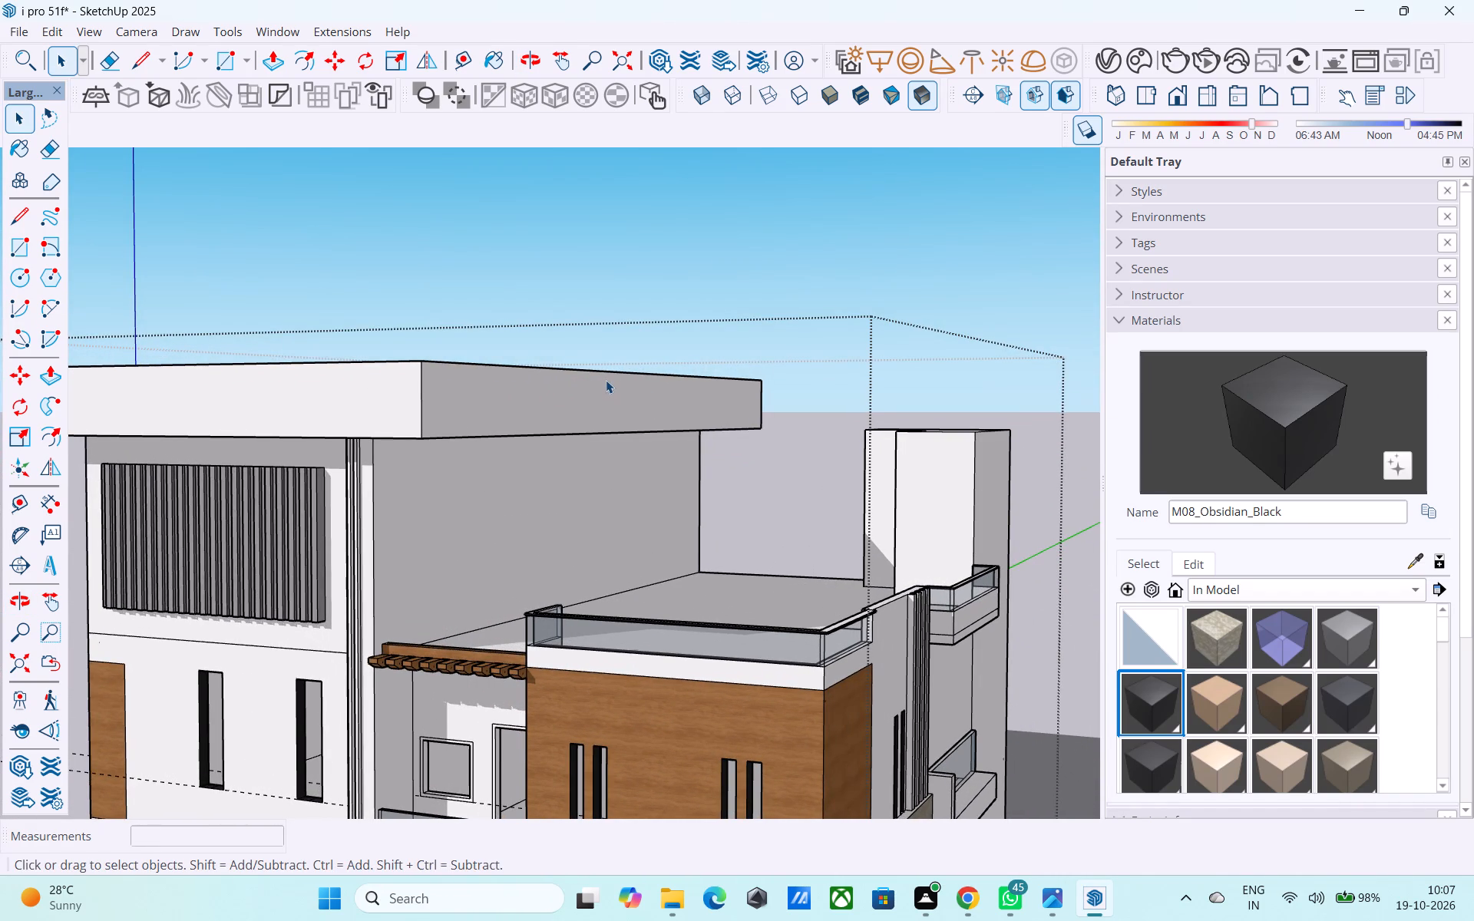
middle_drag(718, 365, 697, 391)
scroll(850, 315, down, 6)
middle_drag(779, 369, 740, 372)
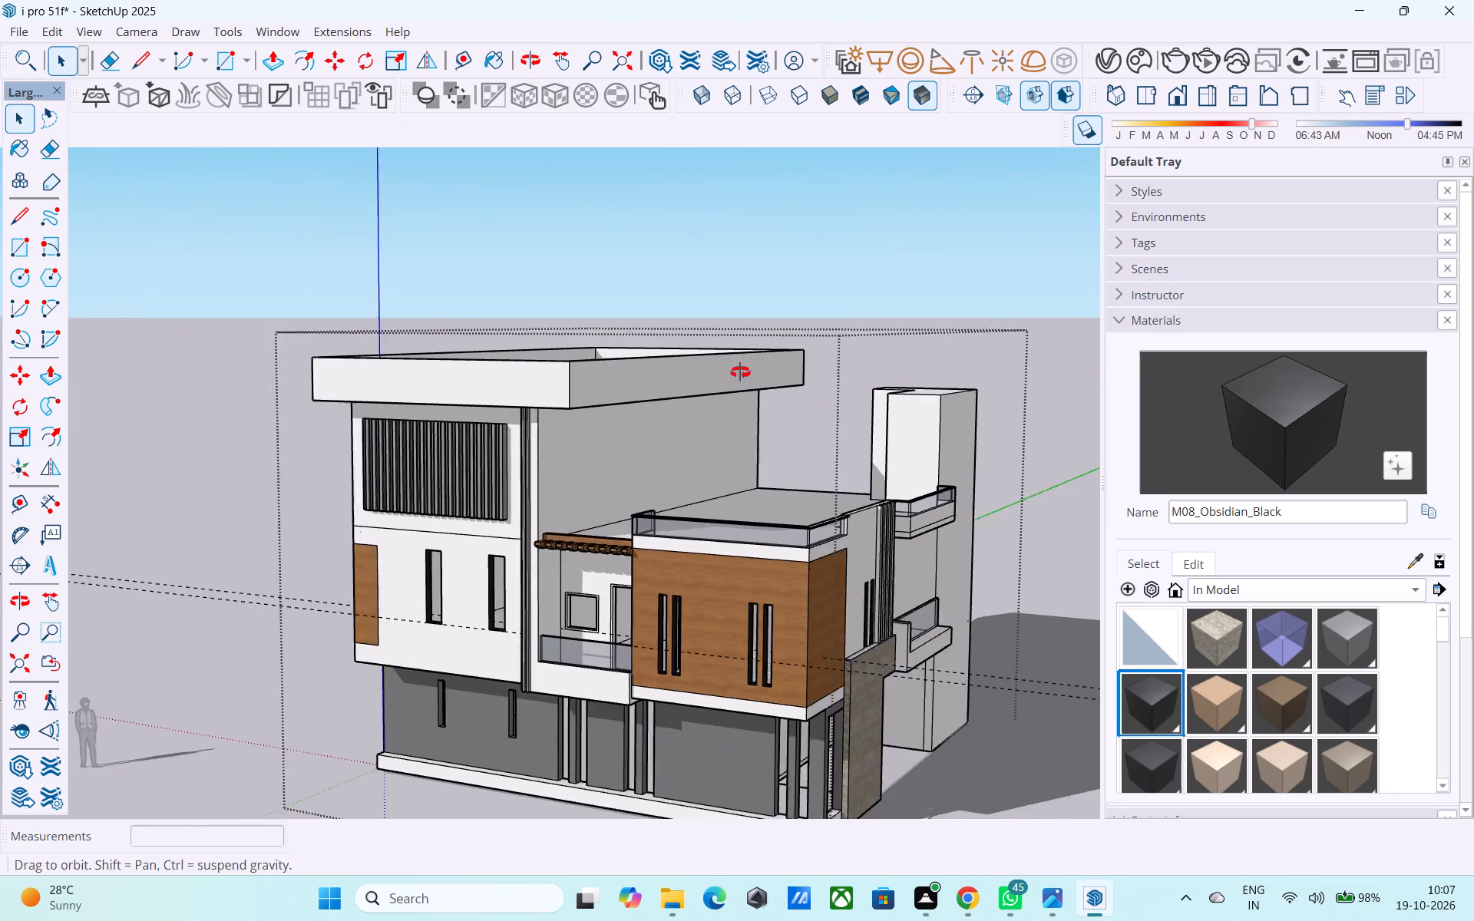
middle_drag(740, 372, 689, 405)
scroll(618, 385, up, 6)
scroll(729, 322, down, 4)
middle_drag(729, 320, 753, 358)
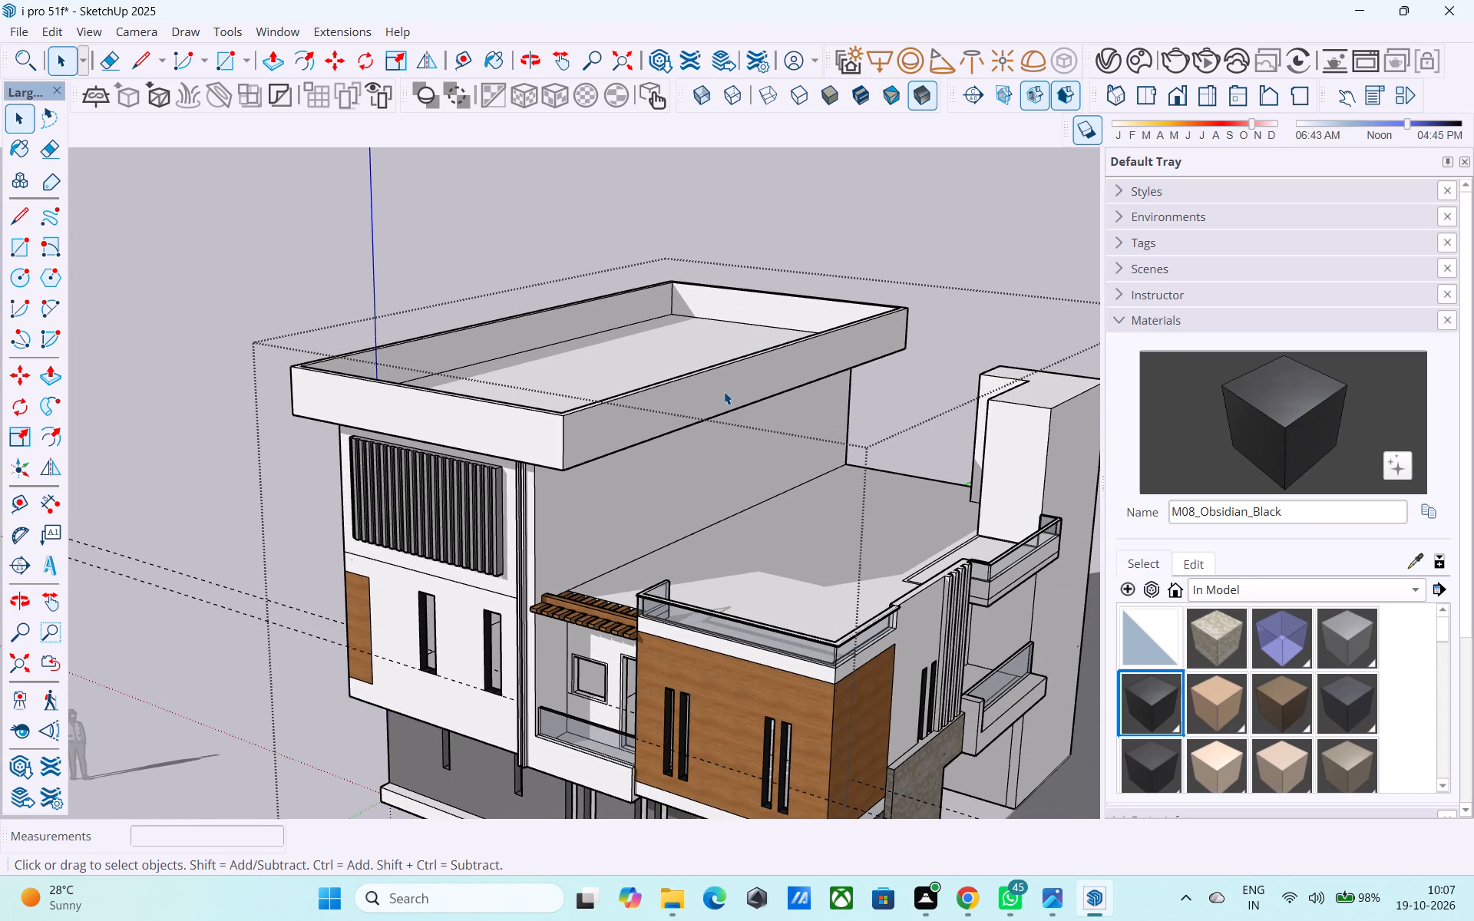
middle_drag(719, 391, 709, 391)
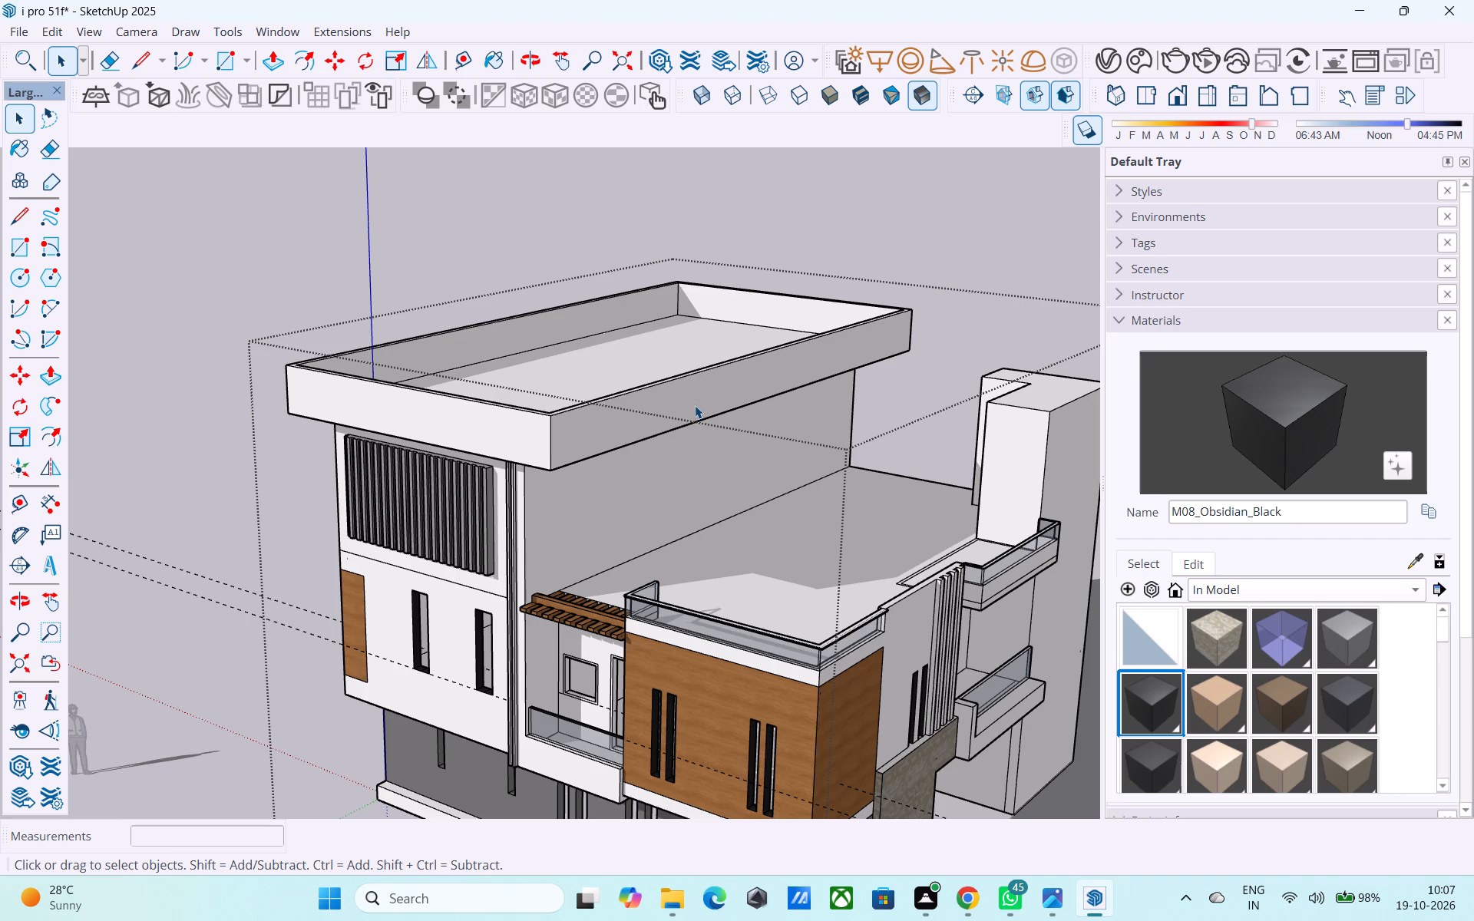
Examine the roof's interior, parapet top and adjoining terrace from the side and from above.
middle_drag(696, 403, 441, 373)
scroll(473, 414, down, 3)
middle_drag(471, 414, 470, 413)
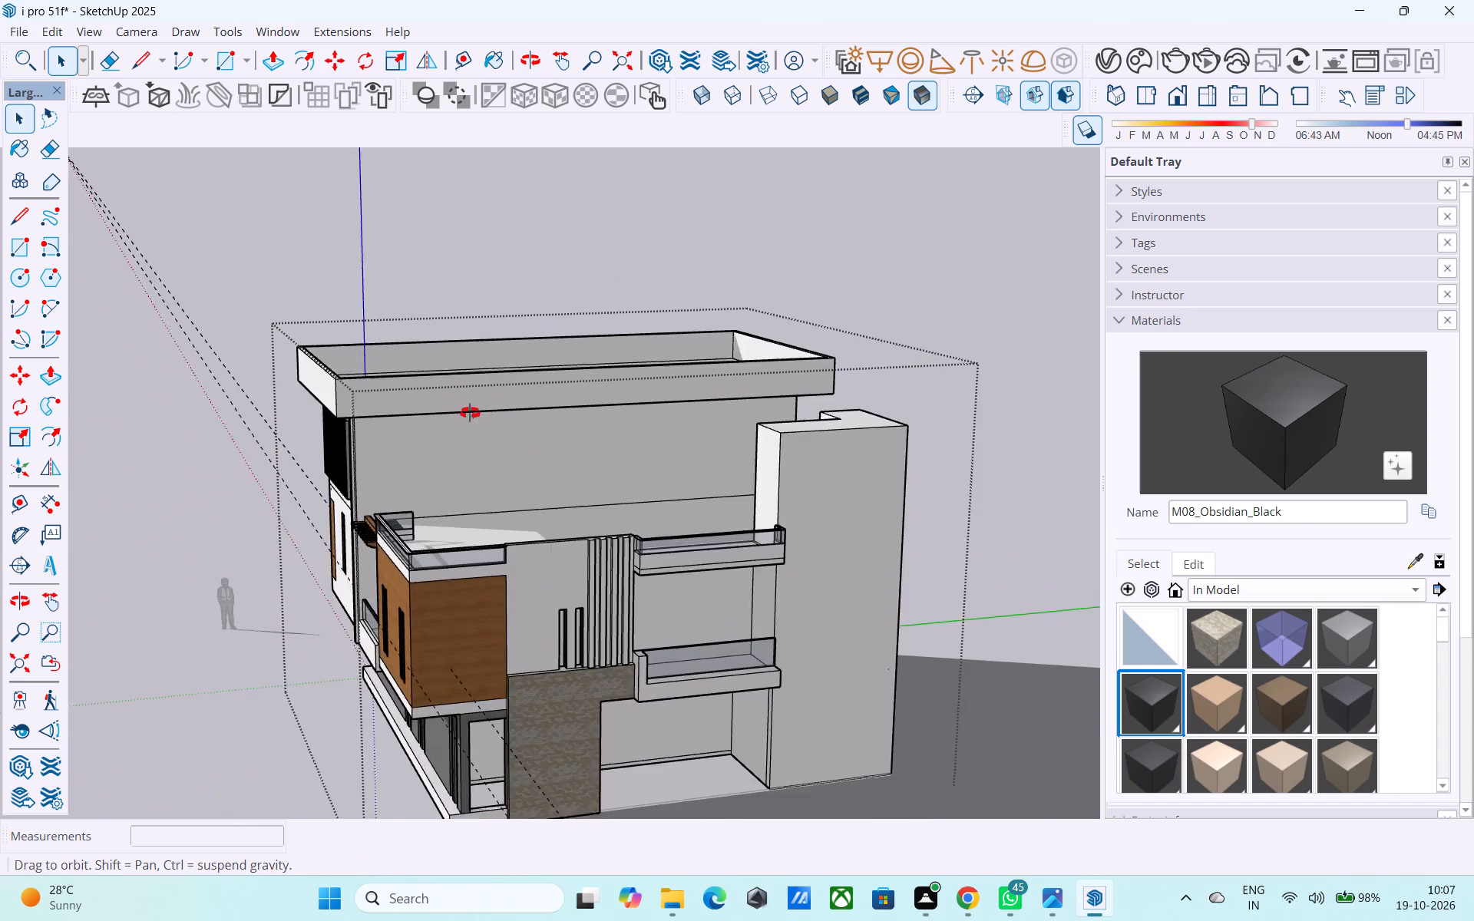
middle_drag(470, 413, 623, 377)
scroll(499, 248, up, 6)
middle_drag(472, 286, 563, 345)
scroll(521, 297, up, 3)
scroll(515, 286, down, 4)
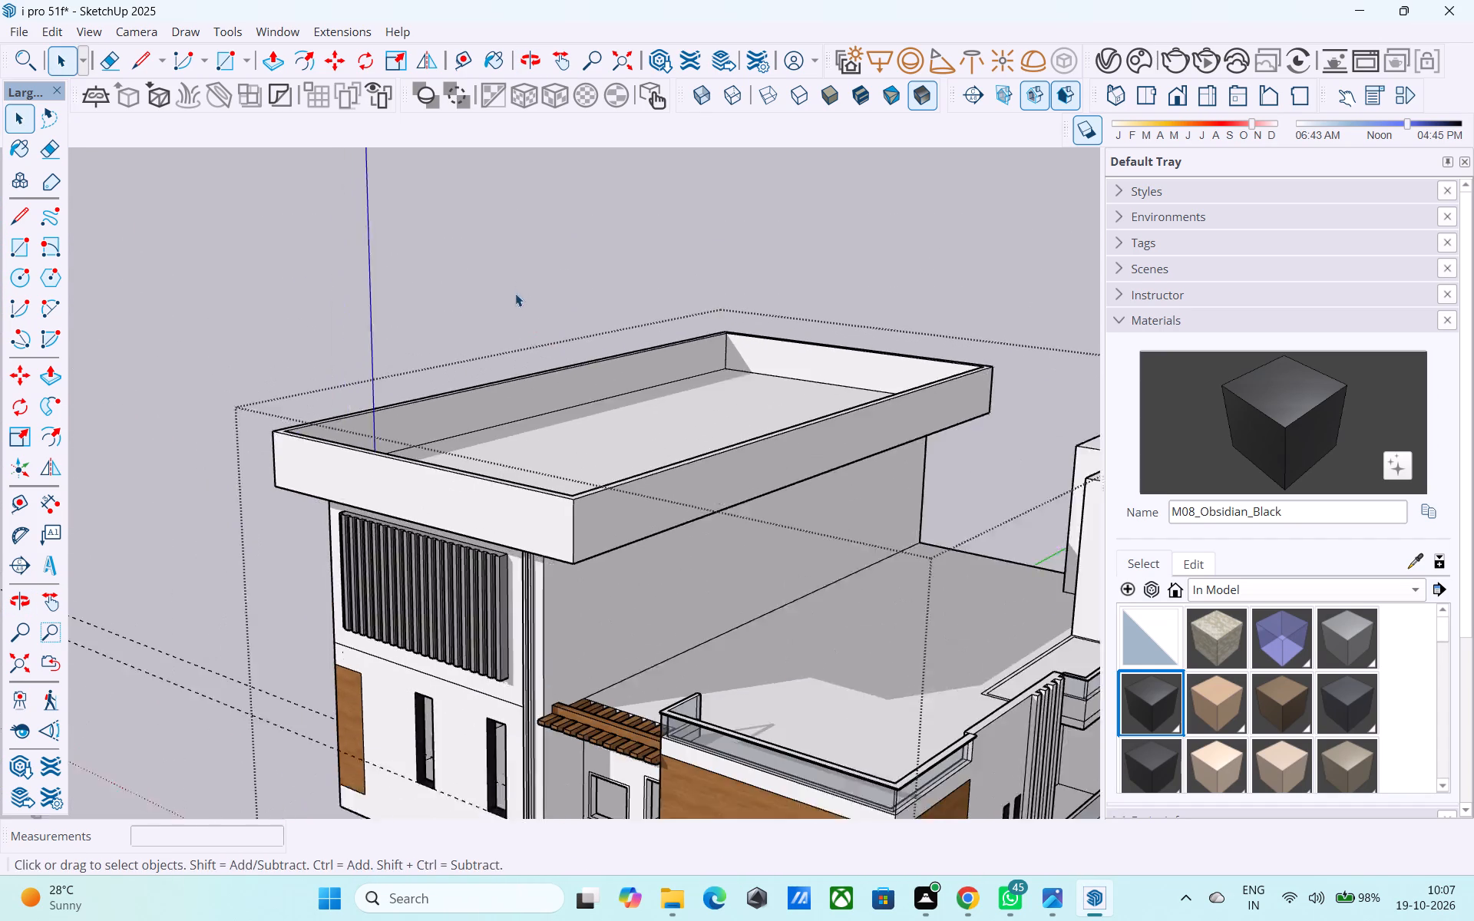
middle_drag(419, 229, 472, 248)
scroll(204, 241, down, 6)
middle_drag(540, 321, 630, 388)
scroll(645, 261, up, 6)
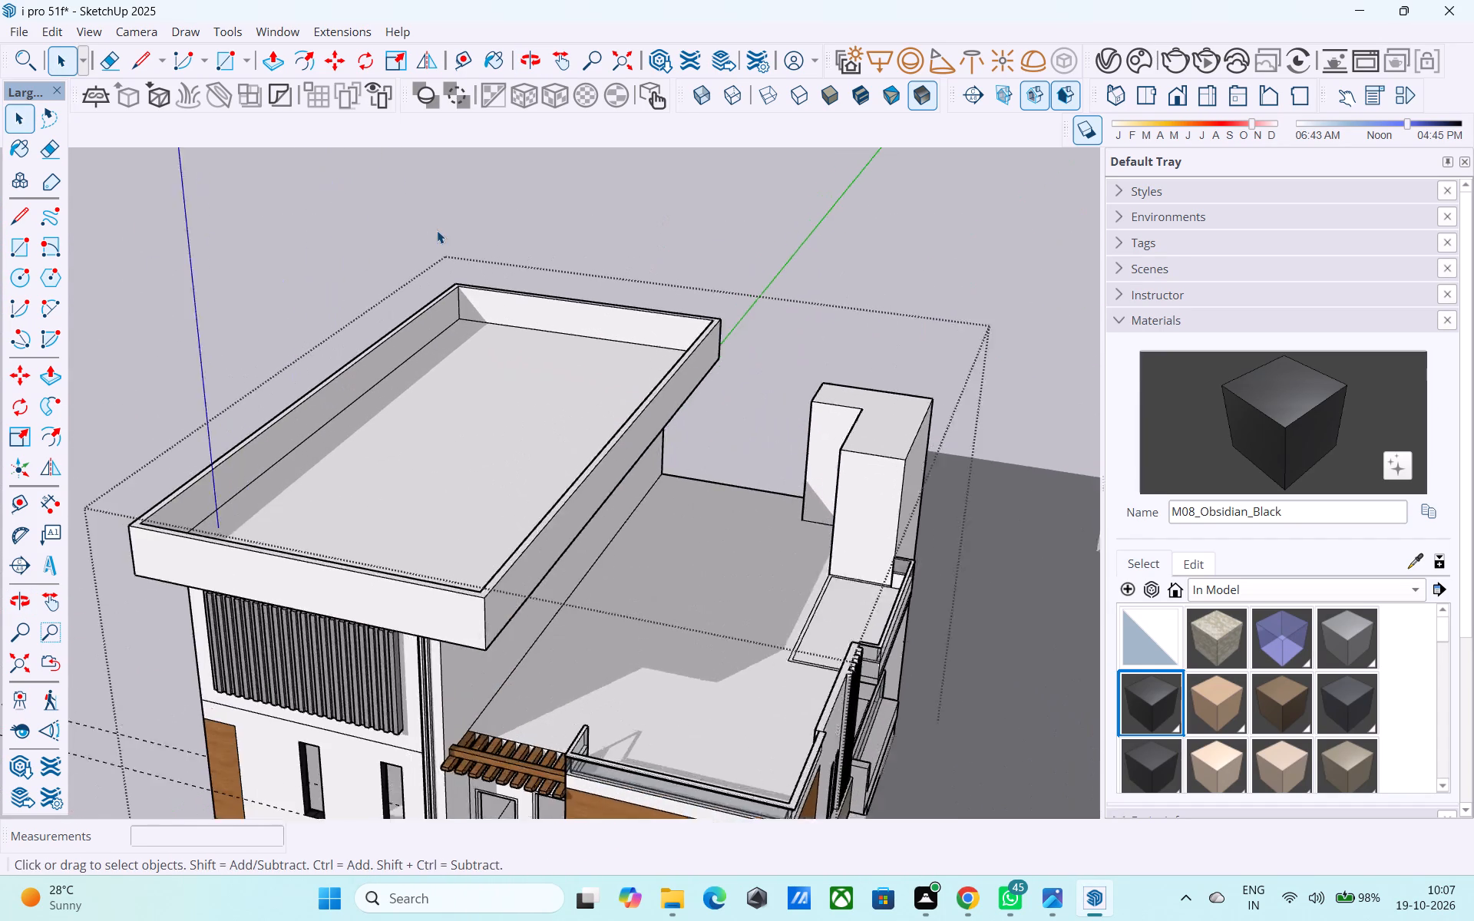
scroll(437, 230, up, 5)
scroll(438, 233, down, 3)
middle_drag(438, 233, 457, 342)
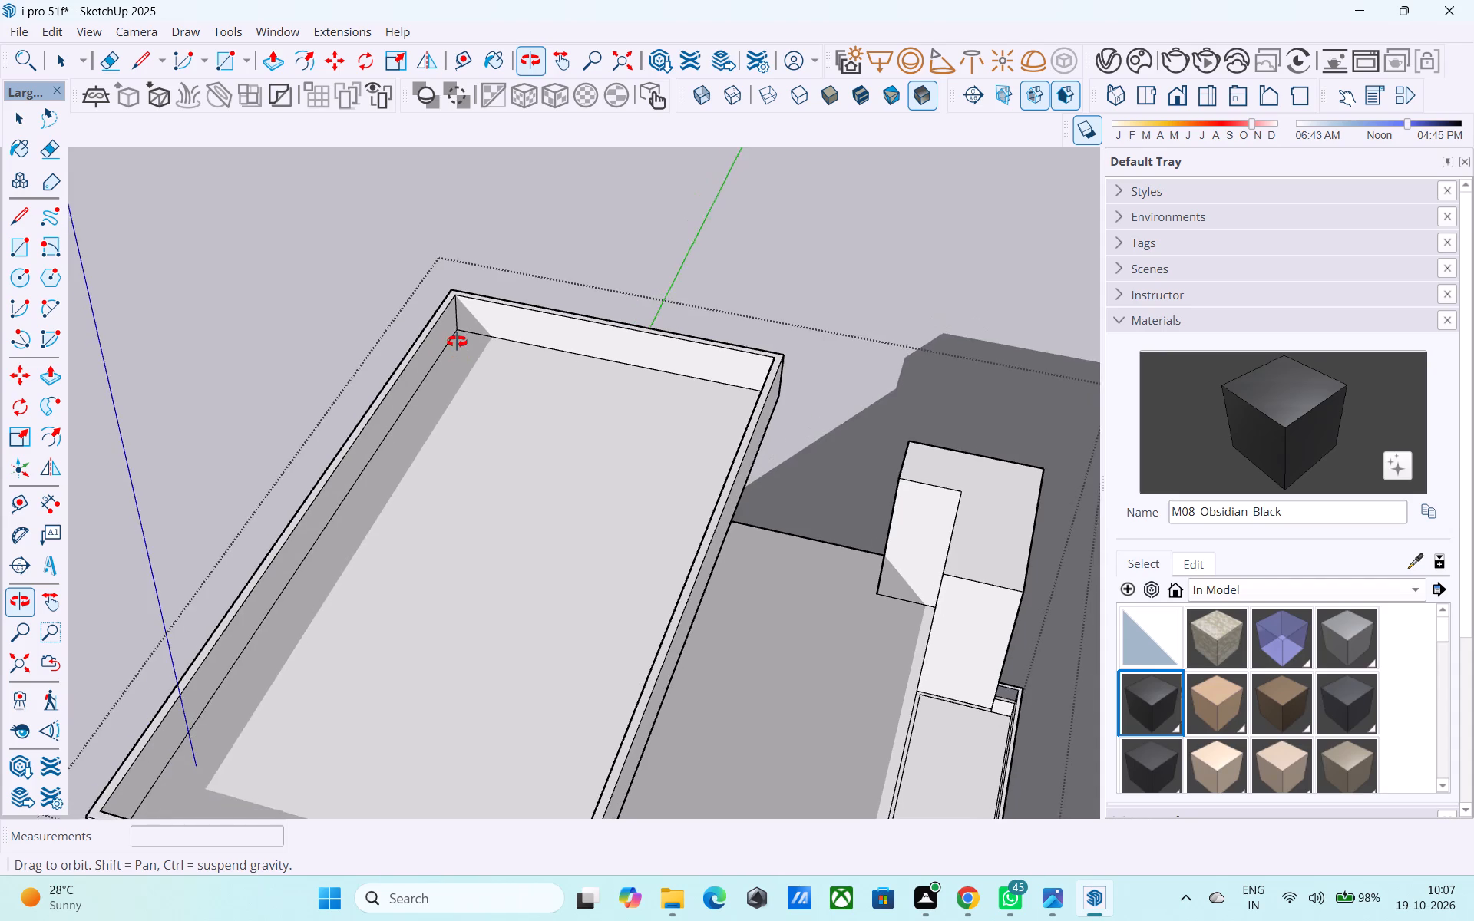
middle_drag(457, 342, 463, 317)
scroll(464, 305, down, 4)
middle_drag(473, 377, 501, 401)
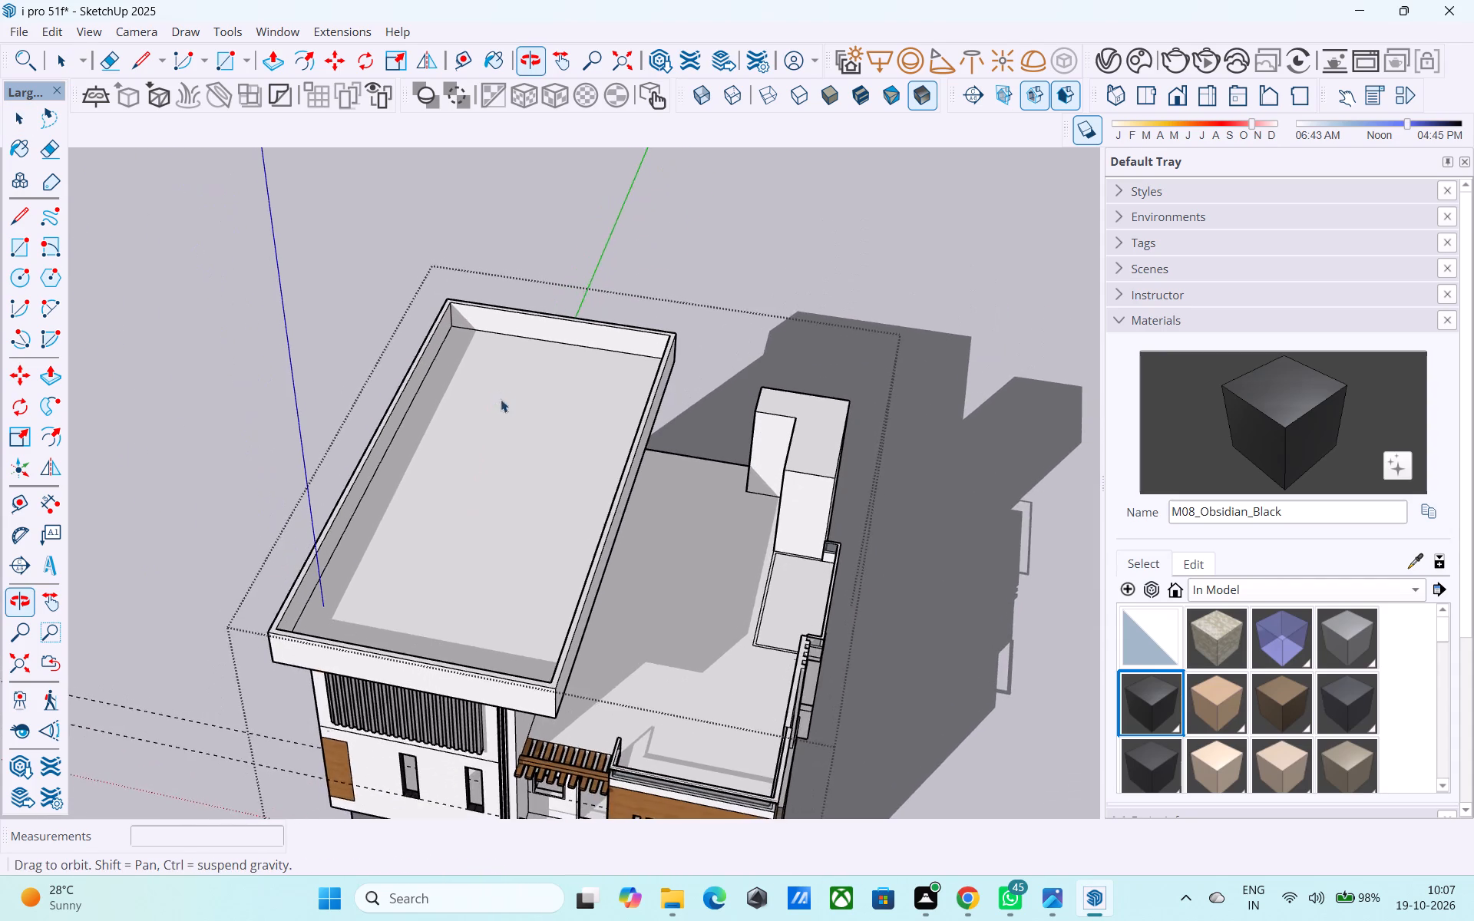
scroll(493, 439, down, 5)
middle_drag(488, 439, 497, 482)
scroll(497, 483, up, 6)
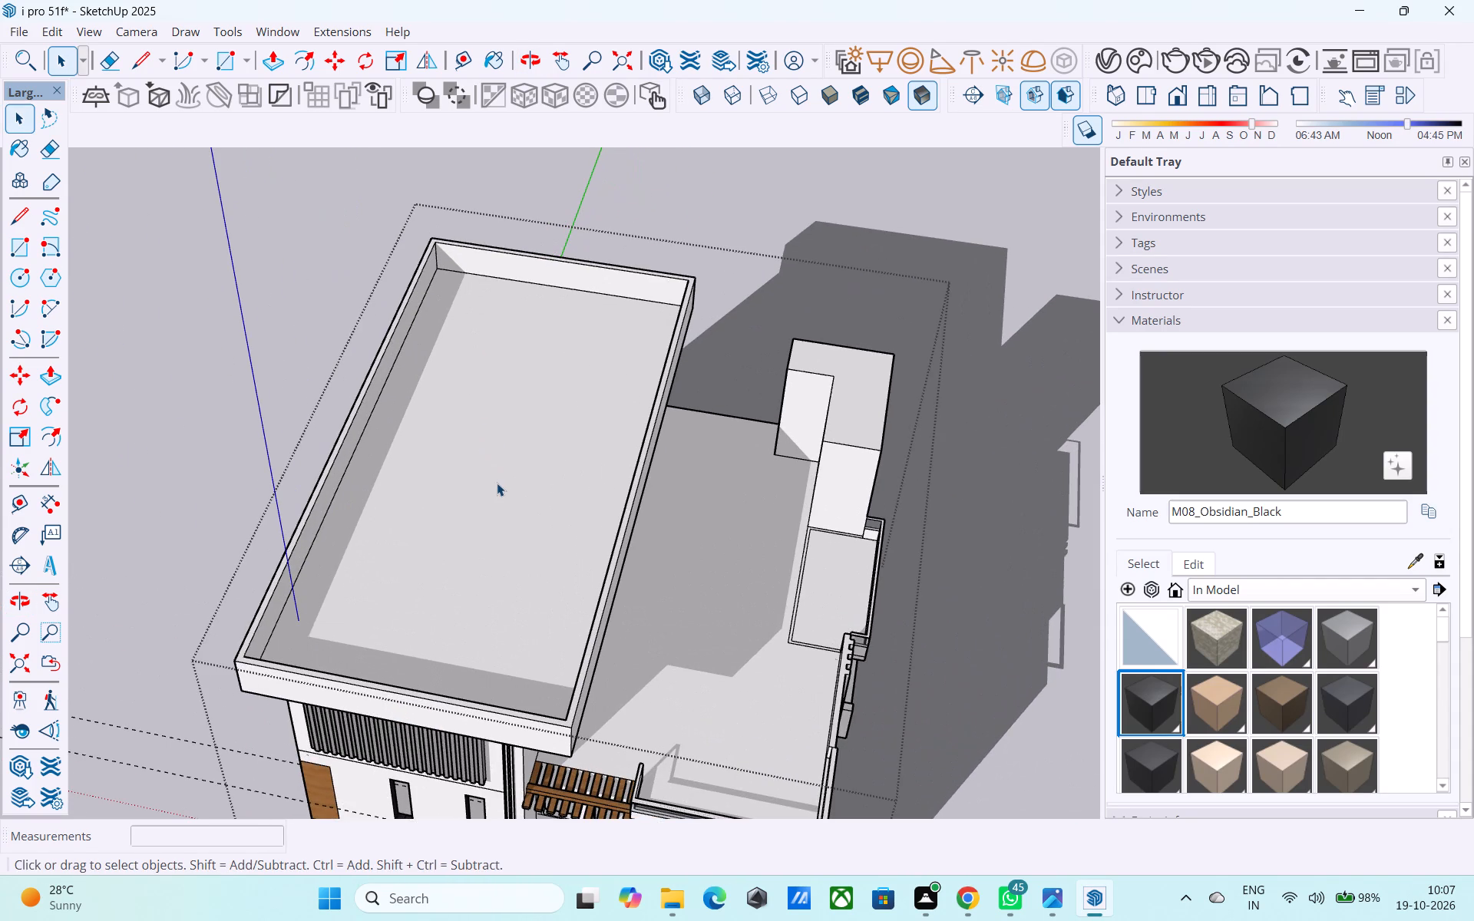
middle_drag(511, 484, 505, 461)
scroll(505, 461, down, 1)
middle_drag(505, 461, 511, 431)
scroll(511, 431, up, 3)
scroll(514, 428, down, 2)
Examine the parapet from the plain side wall, from above the roof, and along the front facade.
middle_drag(514, 427, 802, 332)
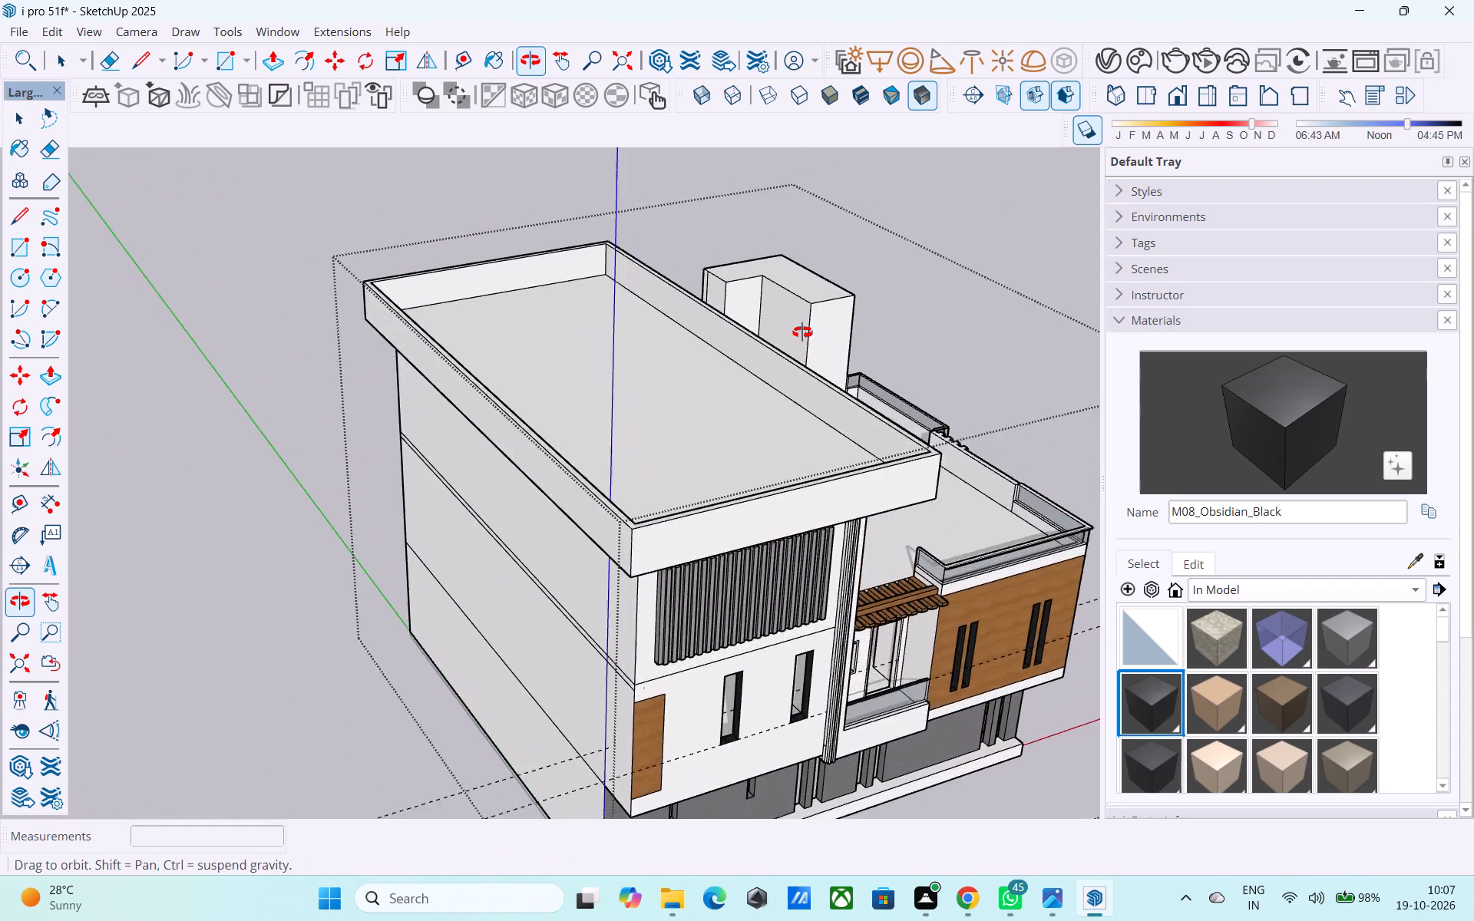
middle_drag(802, 332, 802, 328)
scroll(832, 455, up, 5)
middle_drag(815, 468, 606, 468)
scroll(606, 468, down, 6)
middle_drag(850, 491, 771, 593)
scroll(387, 474, up, 5)
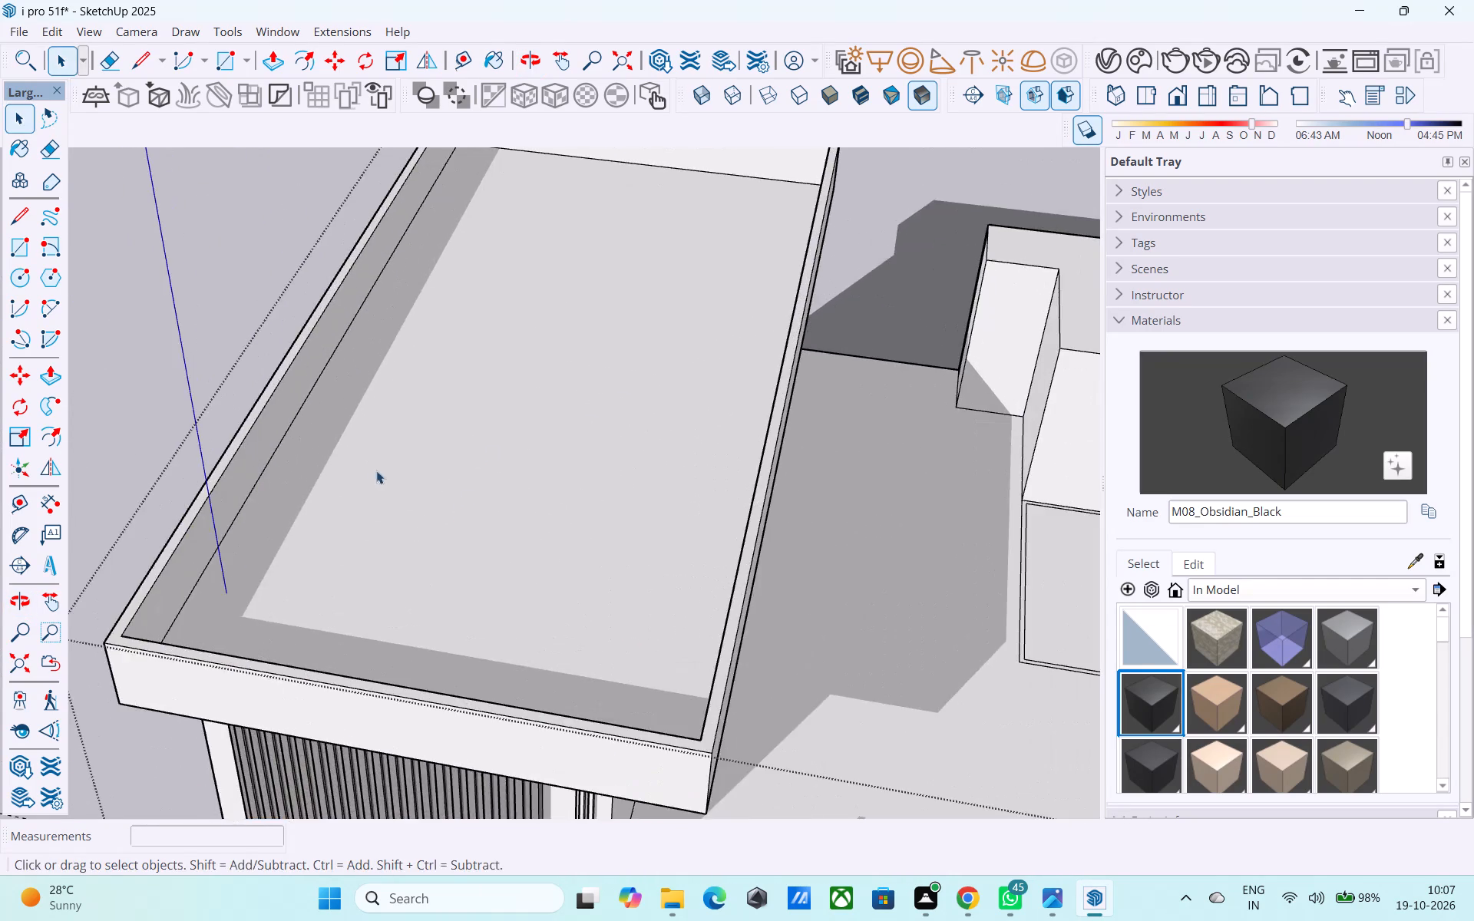
middle_drag(361, 480, 676, 550)
scroll(357, 428, down, 6)
middle_drag(856, 563, 952, 509)
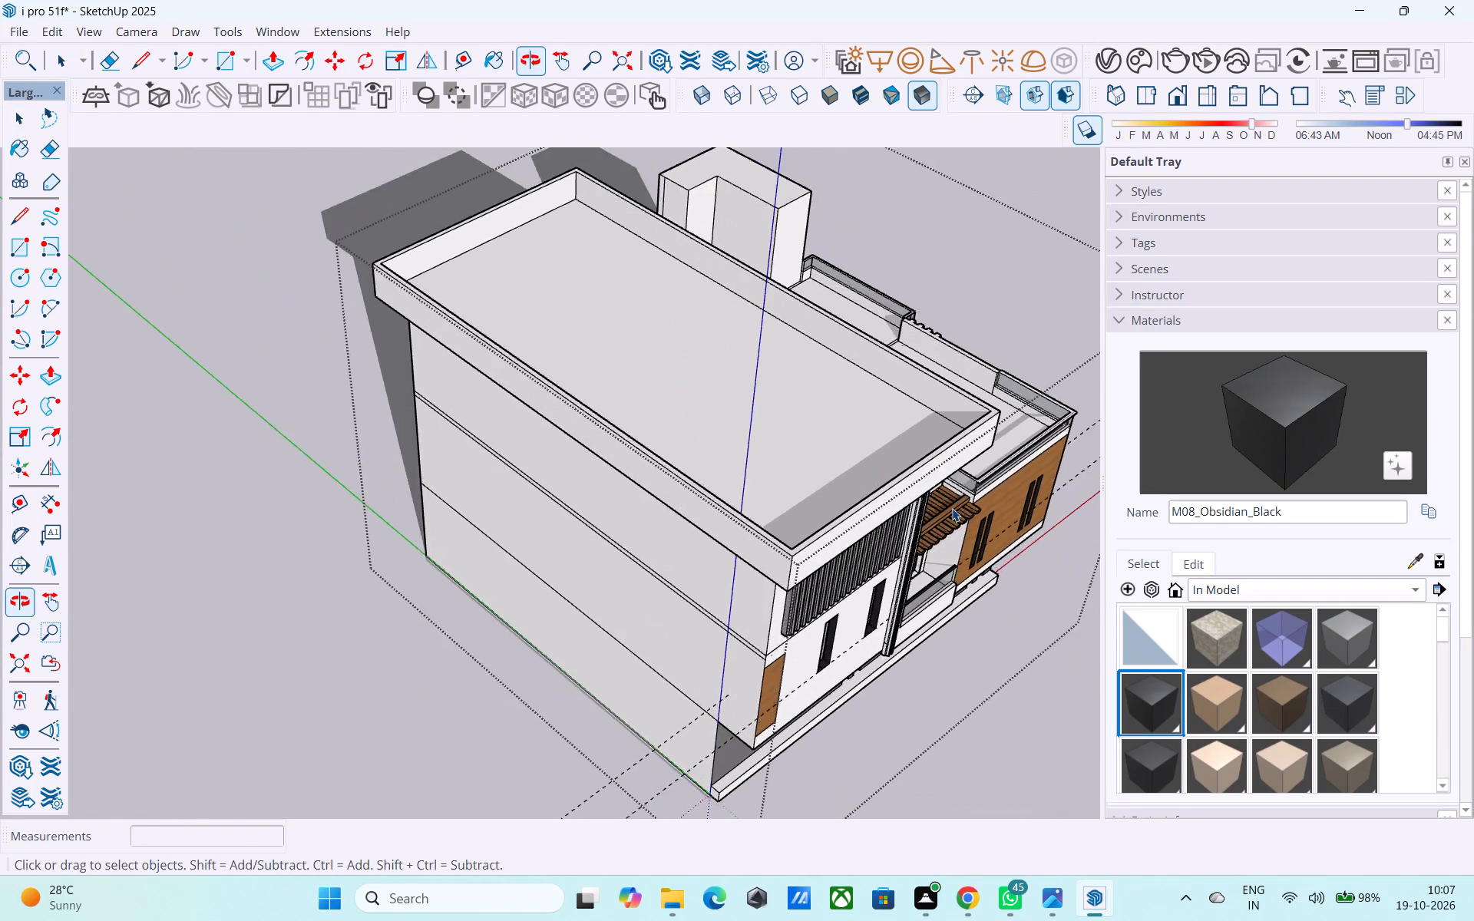
scroll(952, 508, up, 3)
shift+middle_drag(950, 508, 696, 641)
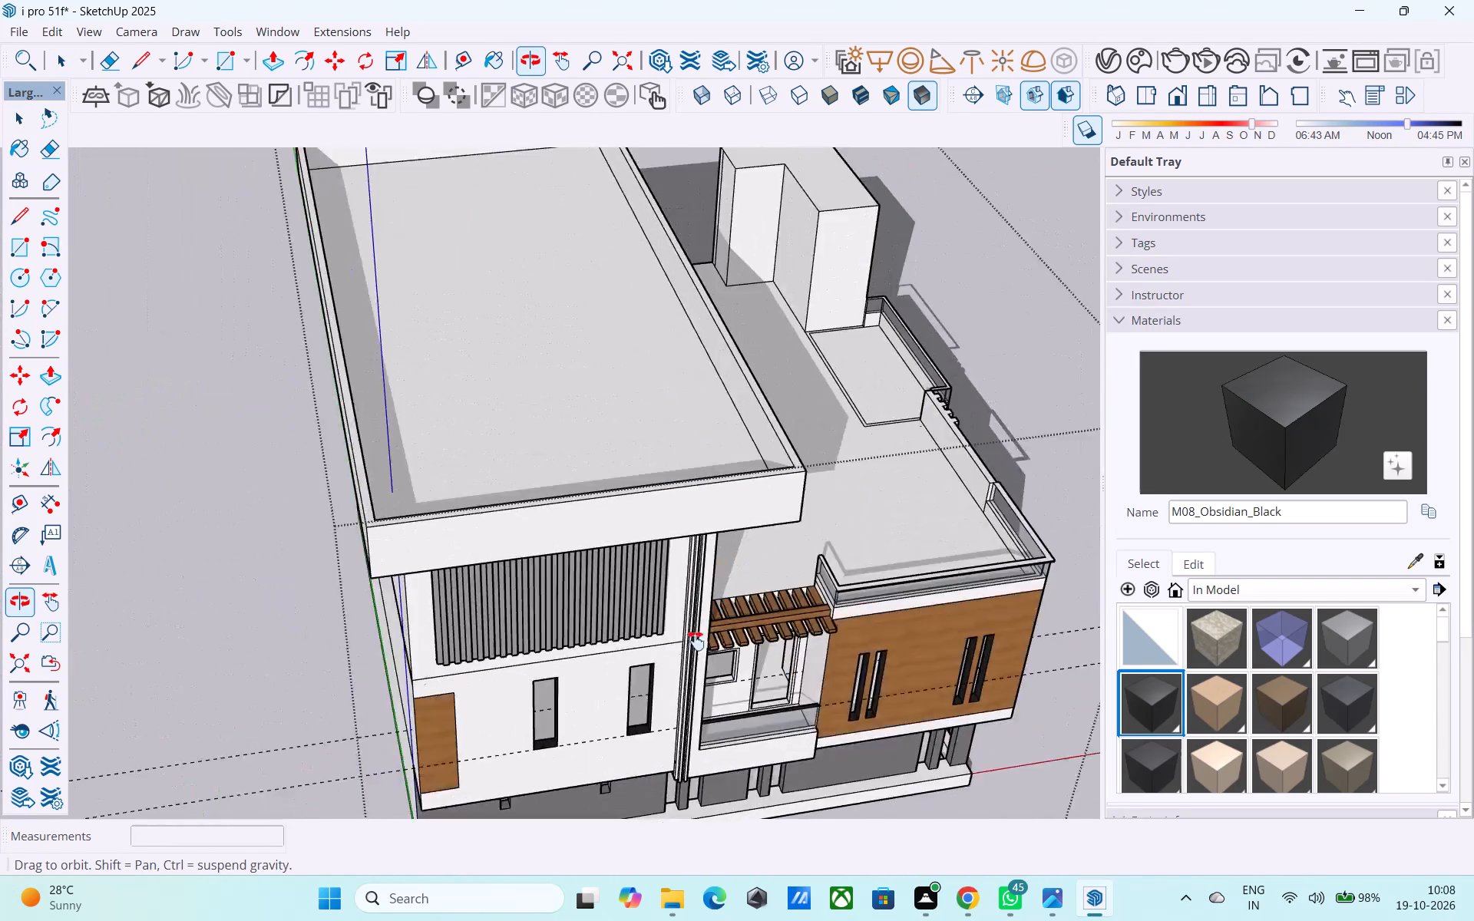
shift+middle_drag(696, 641, 516, 587)
shift+scroll(659, 694, up, 1)
scroll(327, 329, down, 5)
shift+middle_drag(358, 352, 409, 513)
scroll(287, 475, up, 6)
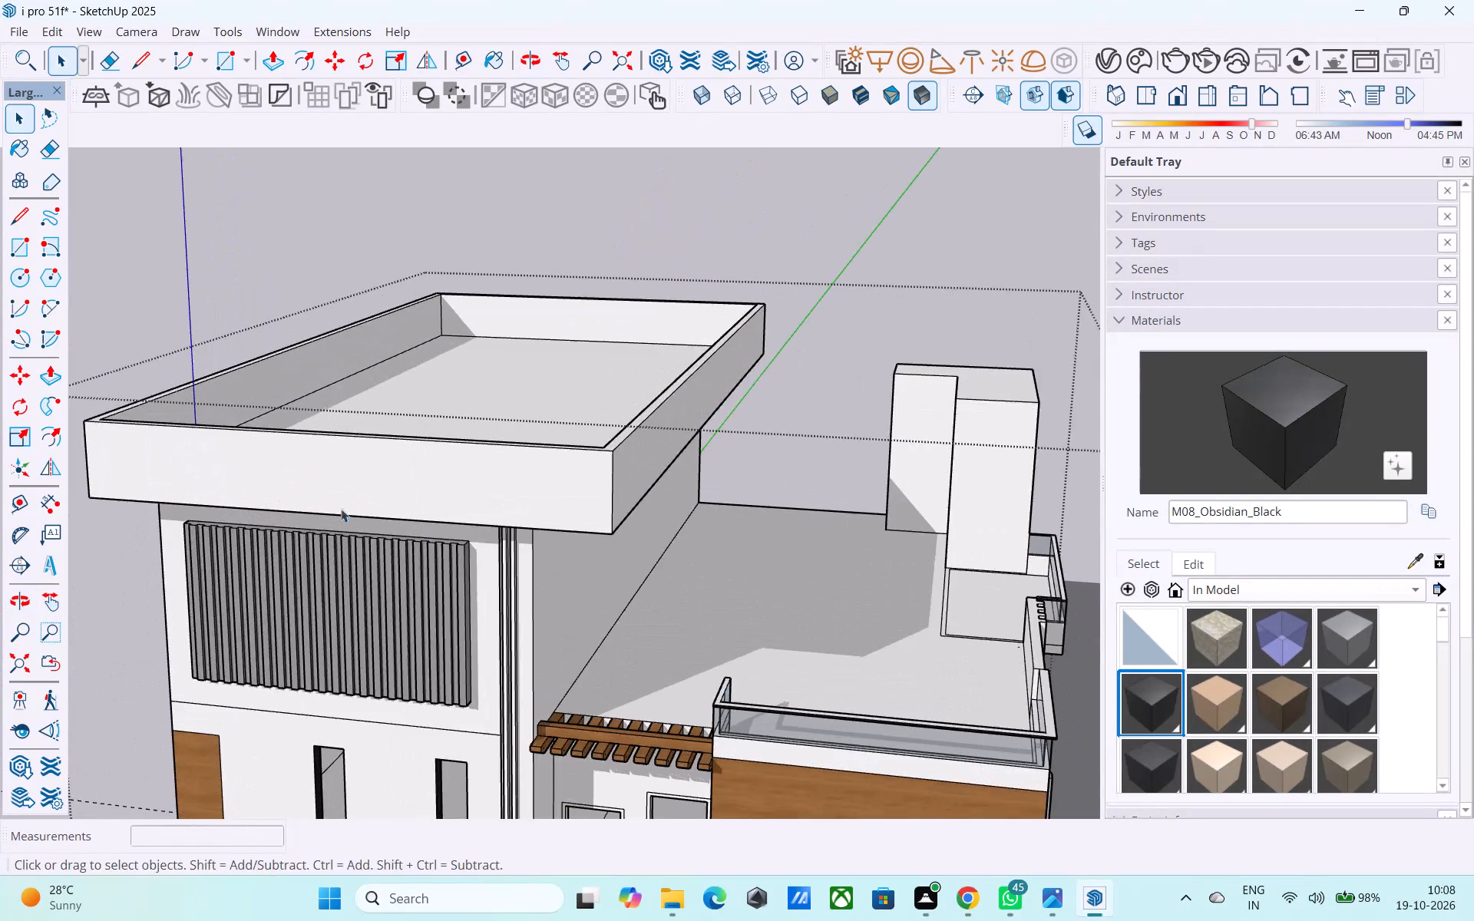
shift+middle_drag(422, 530, 544, 467)
scroll(471, 447, down, 2)
shift+middle_drag(471, 446, 513, 497)
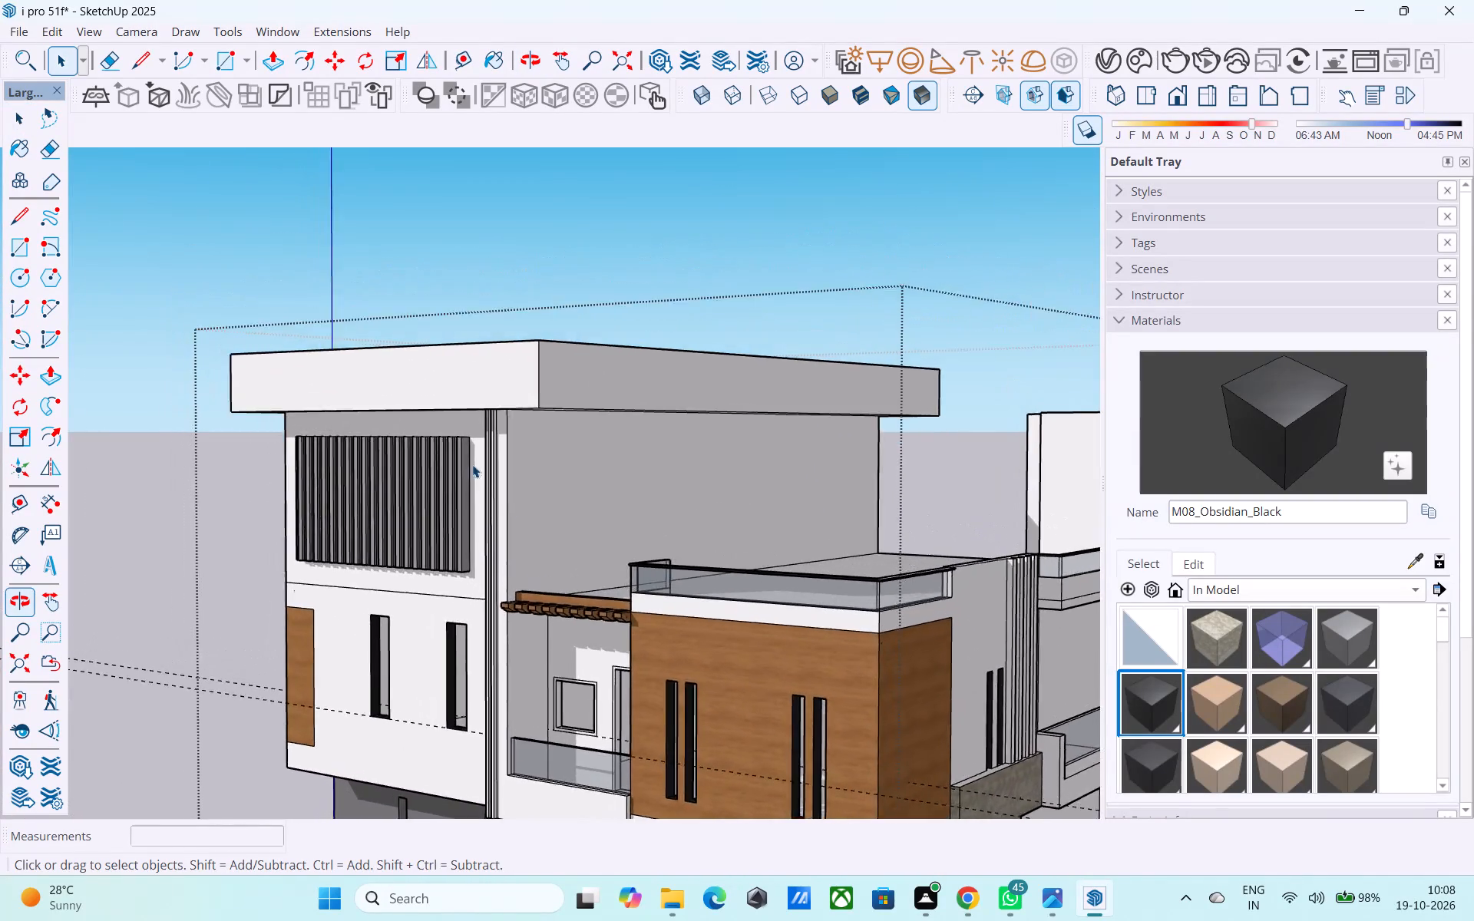
Examine the slatted screen beneath the roof overhang up close from the front and from both angles.
scroll(447, 447, up, 16)
scroll(472, 502, down, 2)
middle_drag(471, 504, 899, 575)
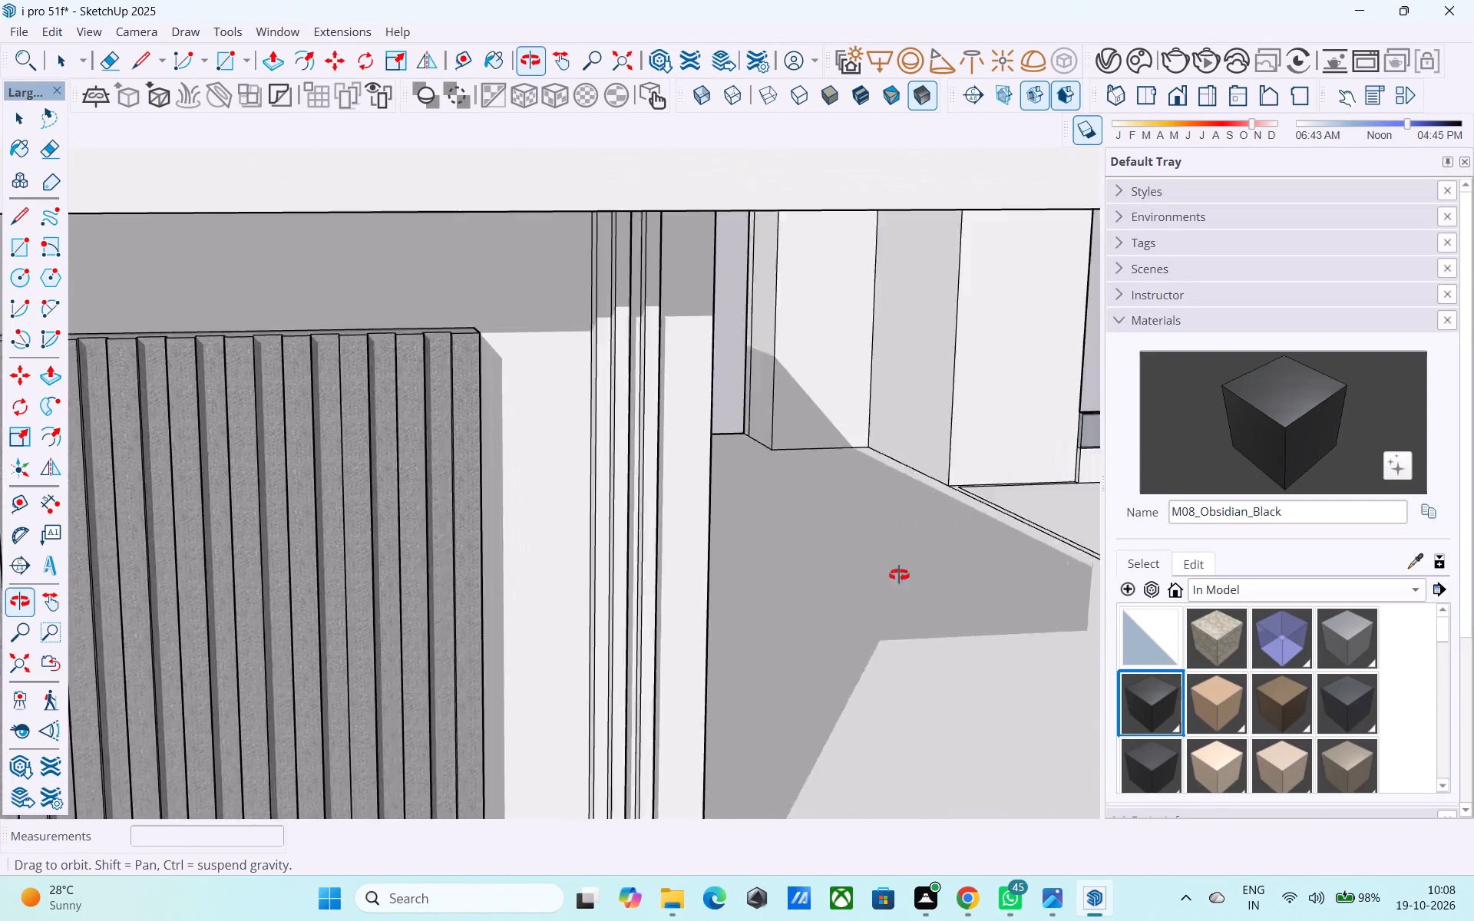
middle_drag(899, 575, 1002, 514)
shift+middle_drag(555, 466, 858, 411)
scroll(842, 391, down, 5)
middle_drag(499, 416, 660, 477)
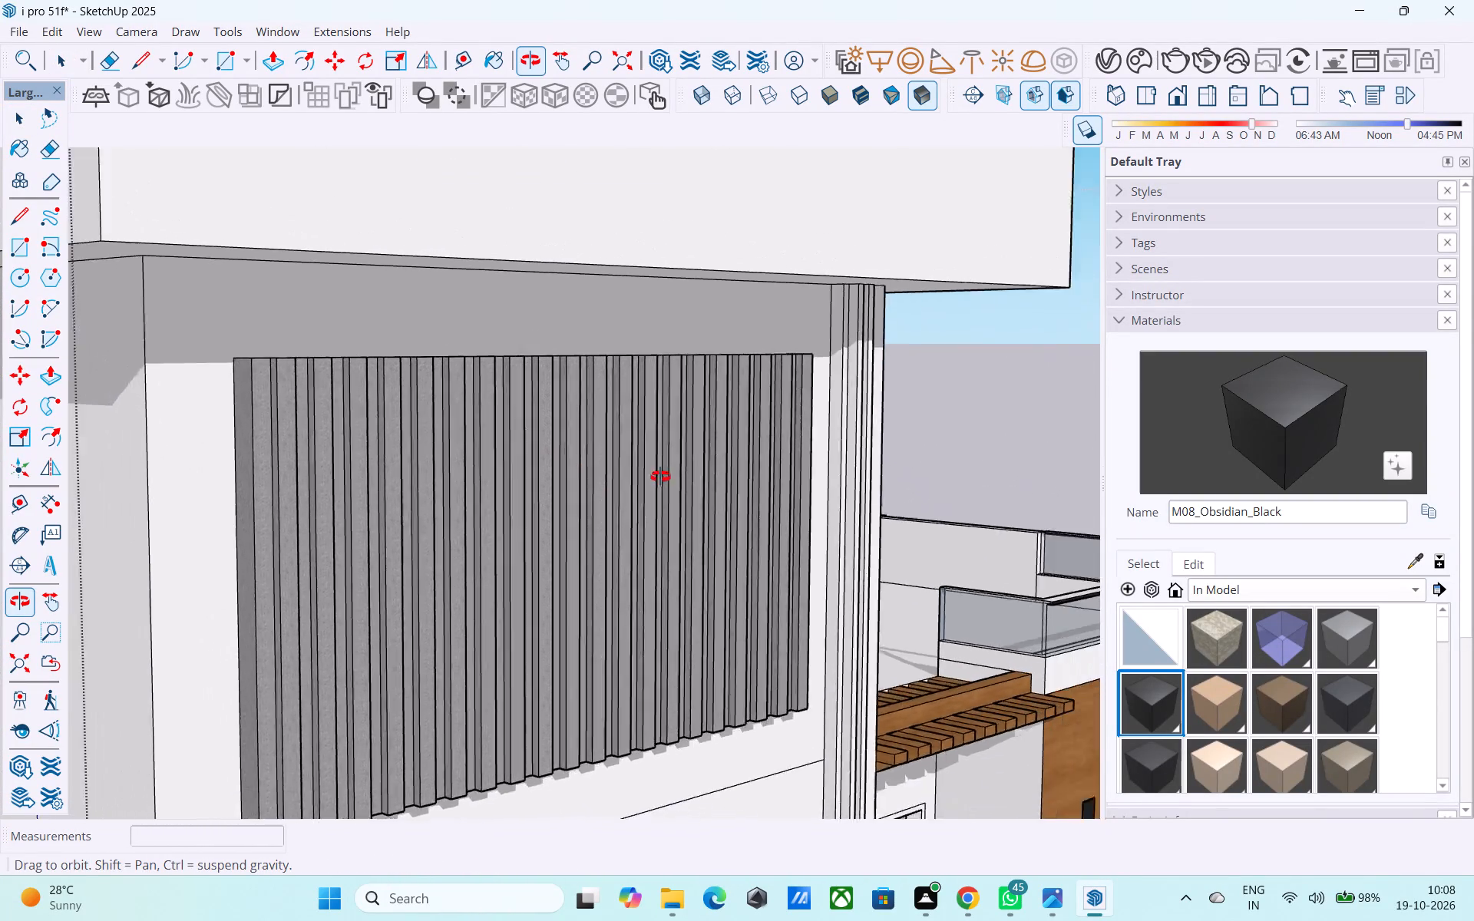
middle_drag(660, 477, 713, 563)
middle_drag(549, 540, 581, 450)
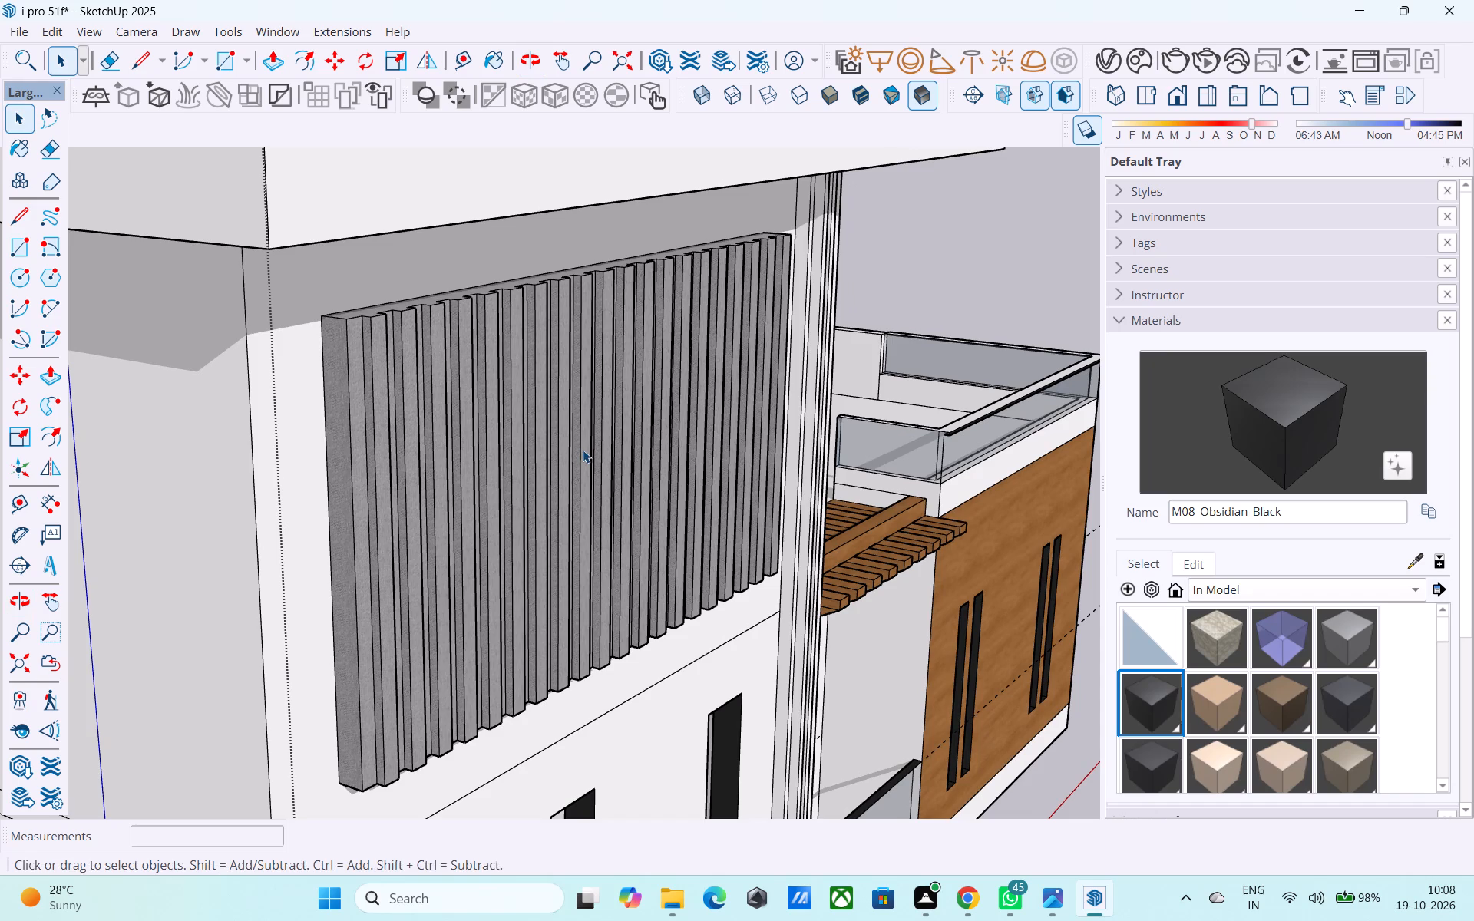
middle_drag(574, 446, 405, 457)
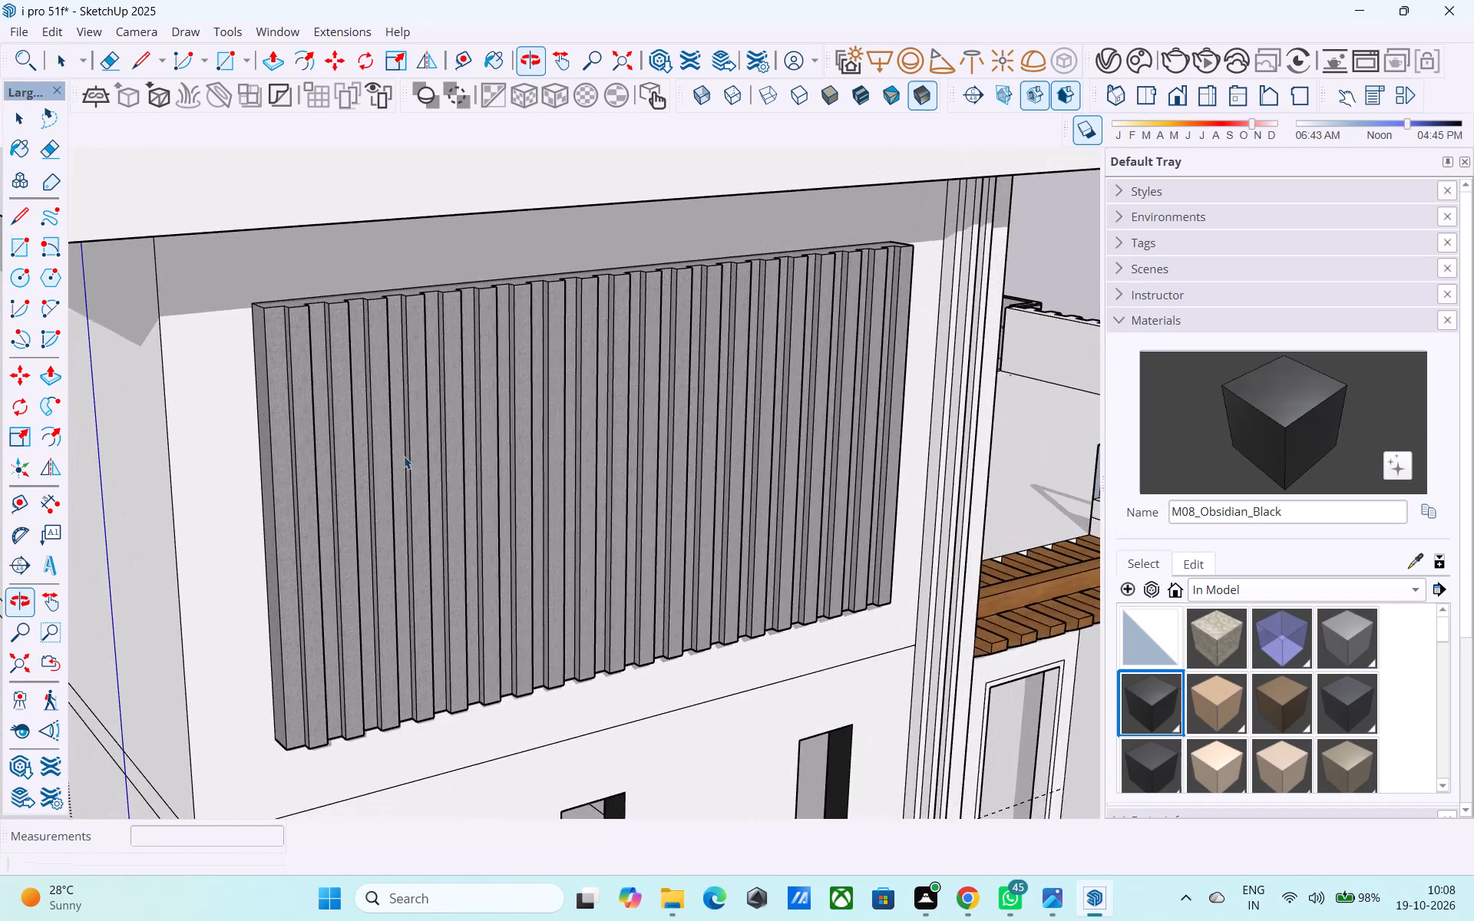
Examine the slatted screen's top edge and slat spacing below the parapet from above and in close-up.
scroll(342, 427, up, 5)
scroll(298, 411, down, 4)
middle_drag(317, 419, 123, 405)
scroll(84, 395, down, 6)
middle_drag(499, 426, 402, 484)
scroll(383, 477, up, 4)
middle_drag(223, 517, 685, 527)
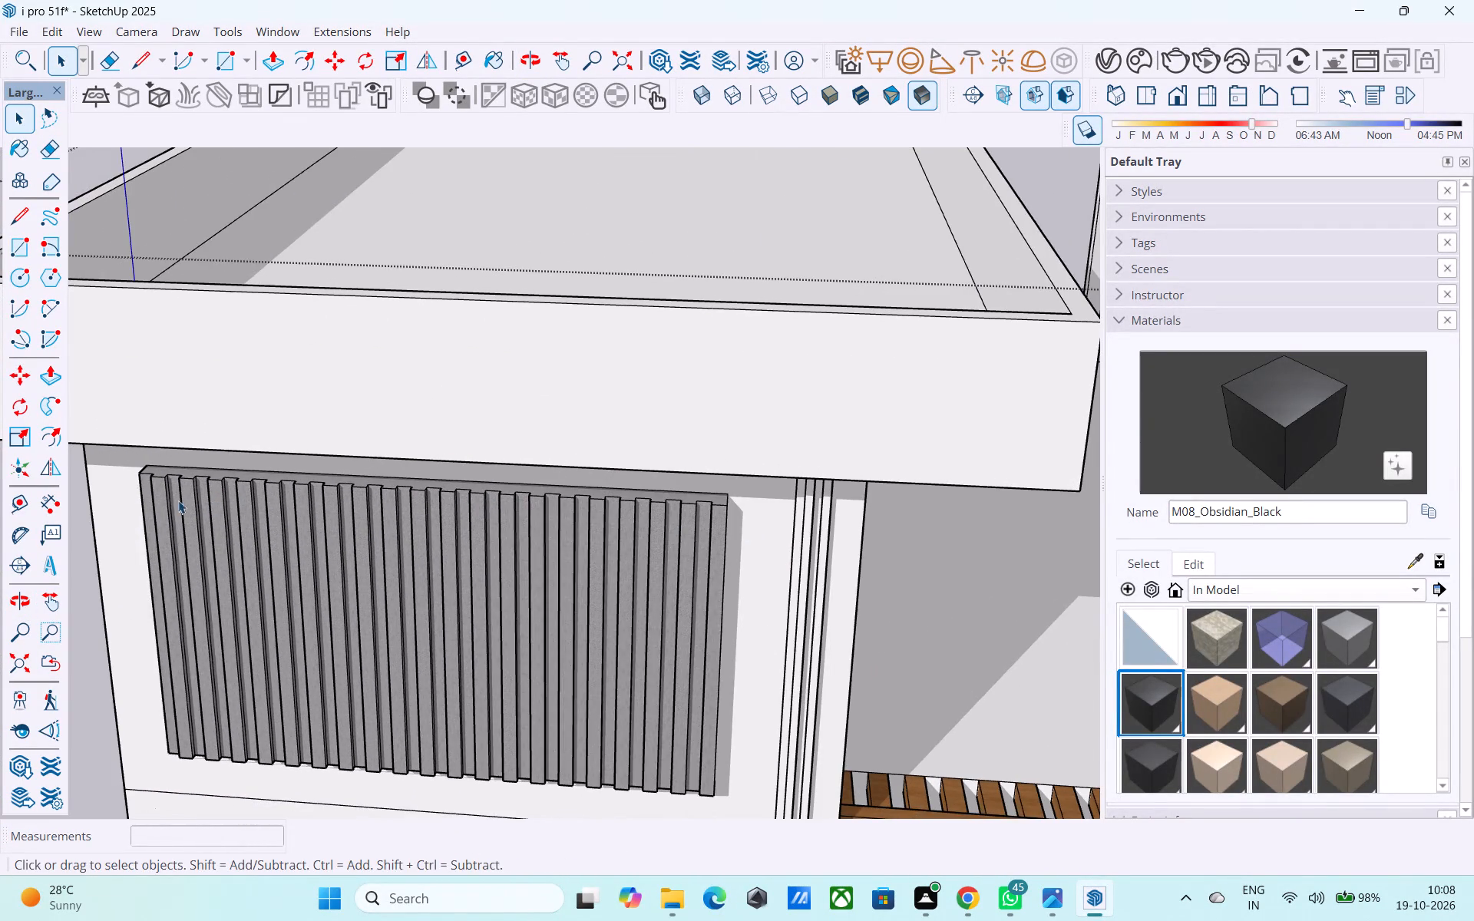
middle_drag(165, 500, 226, 500)
scroll(226, 500, up, 3)
scroll(226, 500, down, 4)
middle_drag(221, 500, 378, 451)
scroll(378, 451, up, 9)
middle_drag(327, 477, 309, 467)
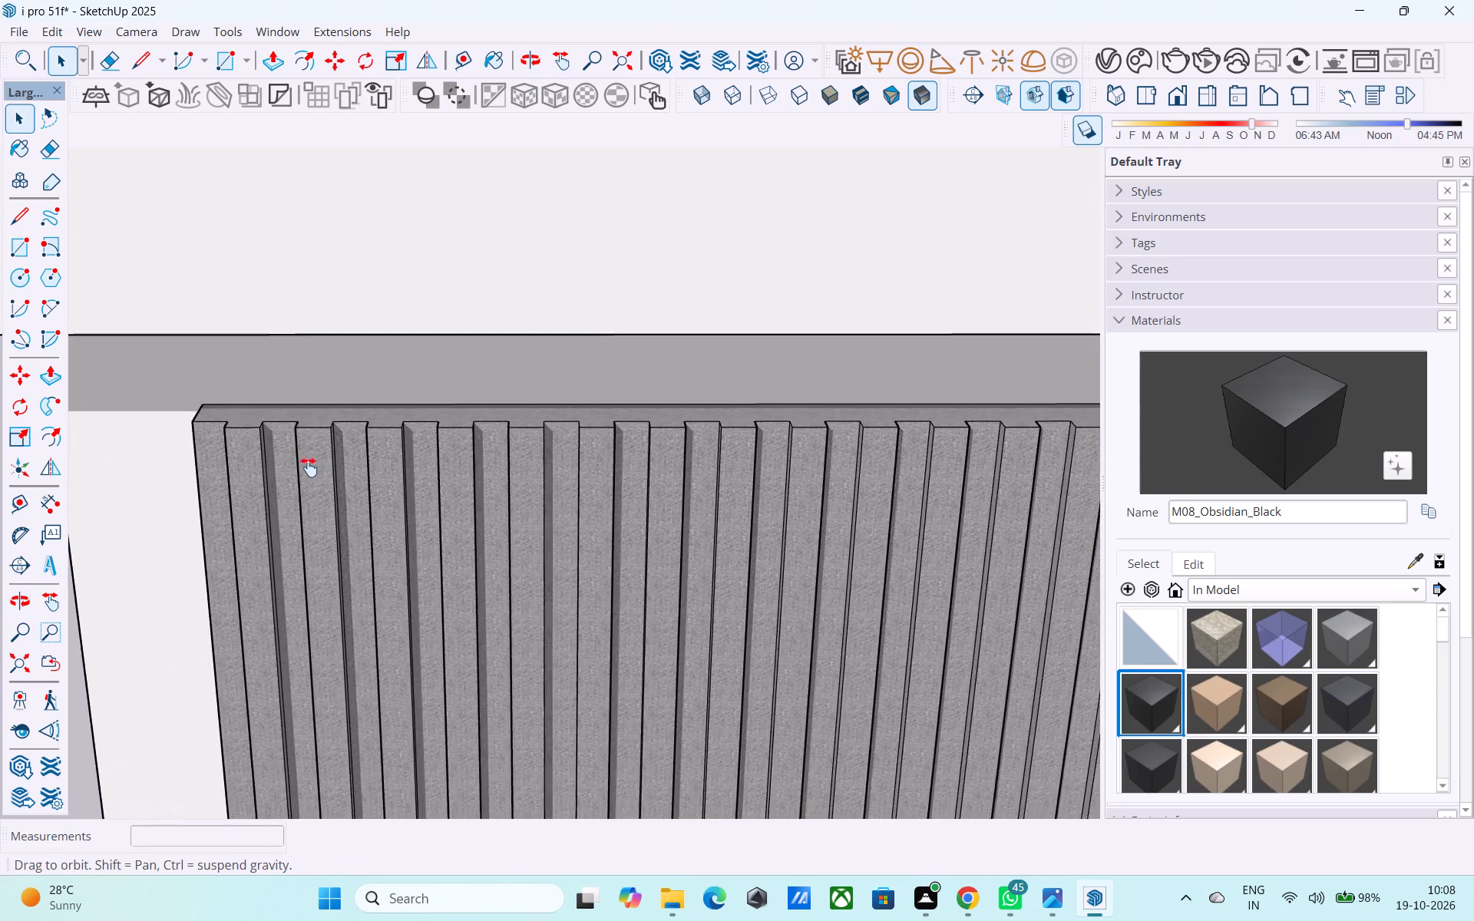
middle_drag(309, 467, 292, 433)
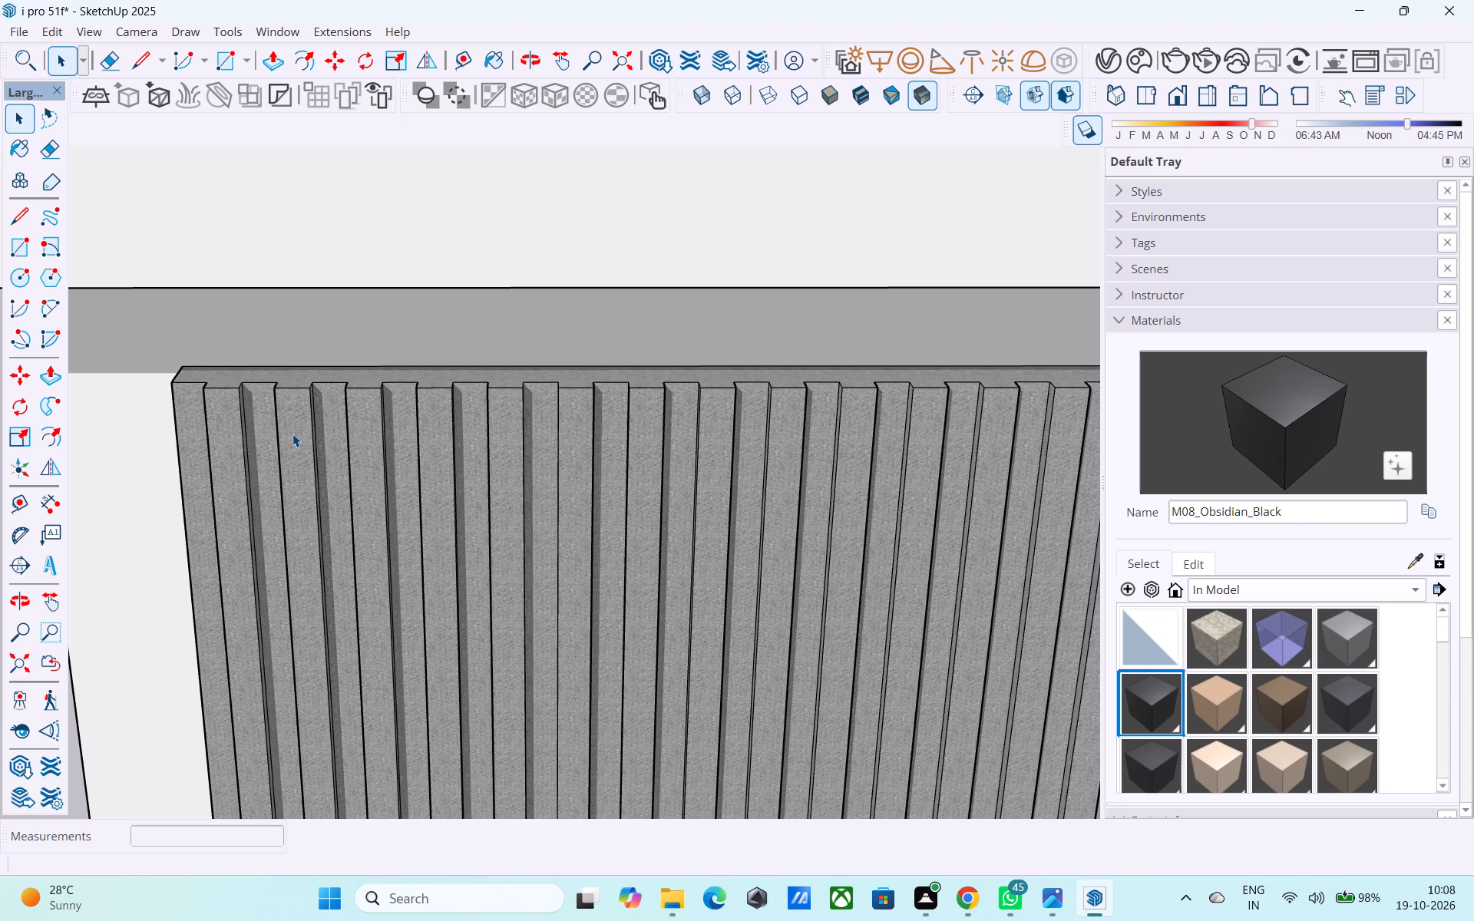
Examine the whole house with its roof parapet from the front, the plain side wall and above the corner.
scroll(264, 421, down, 12)
middle_drag(391, 465, 297, 468)
scroll(293, 459, down, 6)
middle_drag(415, 477, 368, 481)
scroll(429, 433, down, 5)
middle_drag(478, 479, 453, 381)
scroll(382, 268, up, 5)
middle_drag(365, 272, 331, 251)
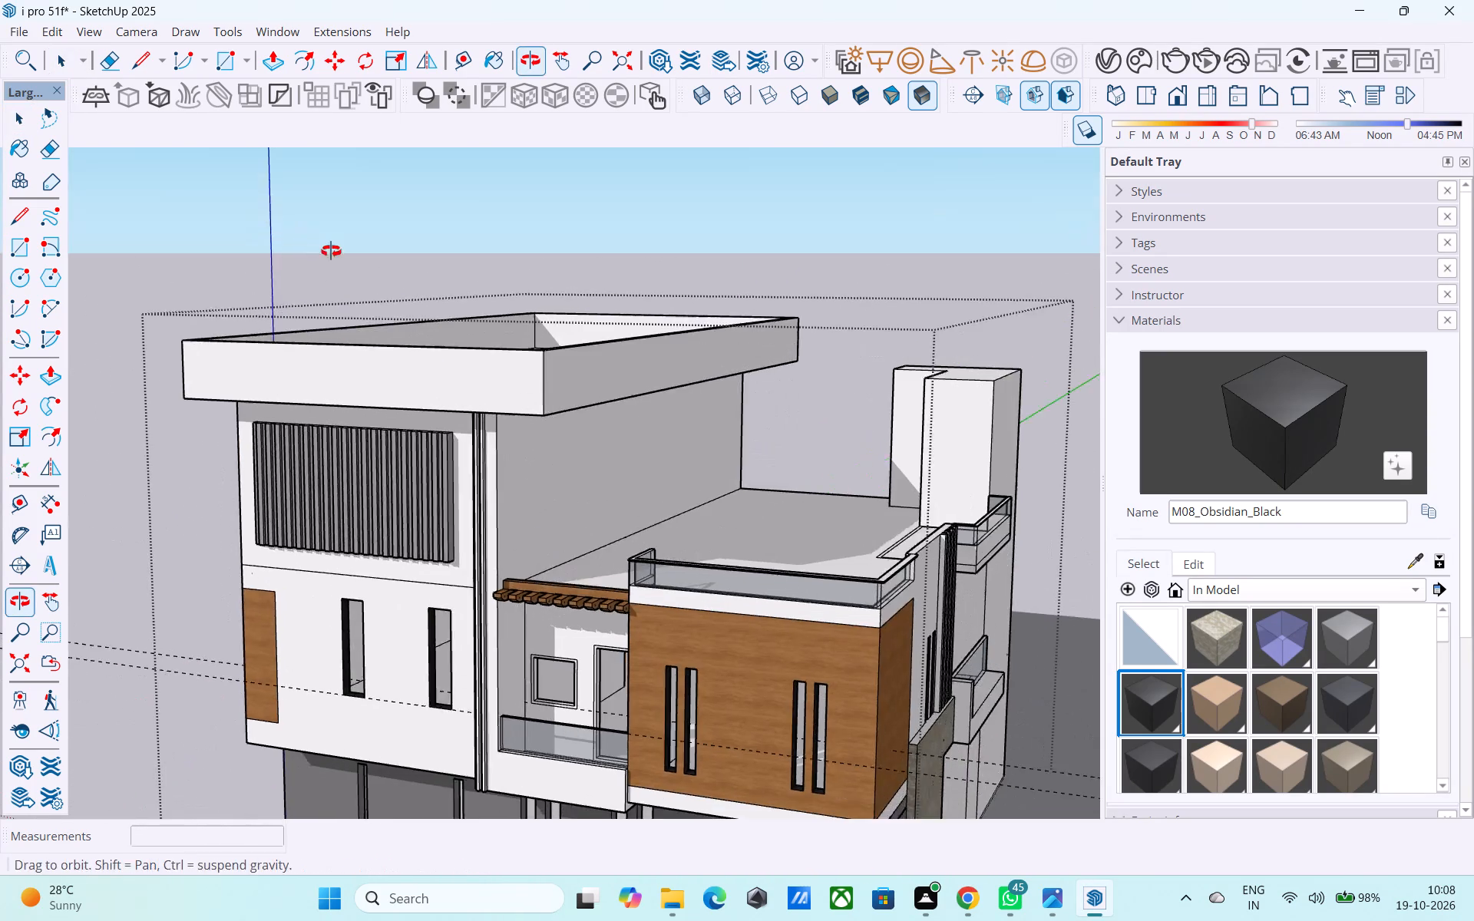
middle_drag(331, 251, 318, 249)
scroll(318, 249, up, 1)
scroll(322, 253, down, 4)
middle_drag(447, 361, 605, 366)
middle_drag(775, 338, 777, 383)
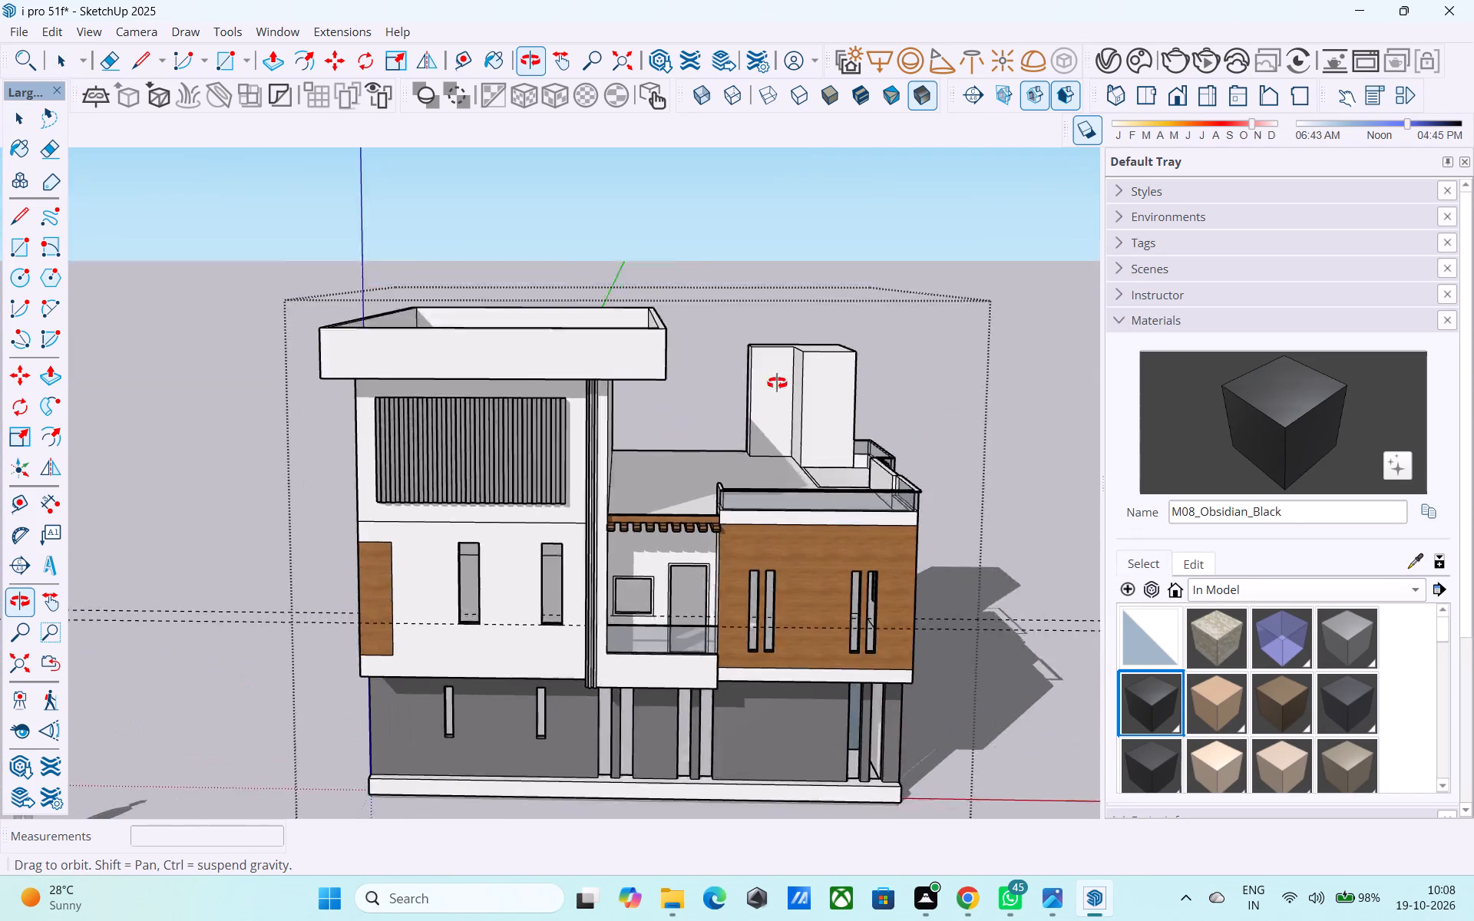
middle_drag(777, 383, 1103, 424)
middle_drag(372, 427, 352, 397)
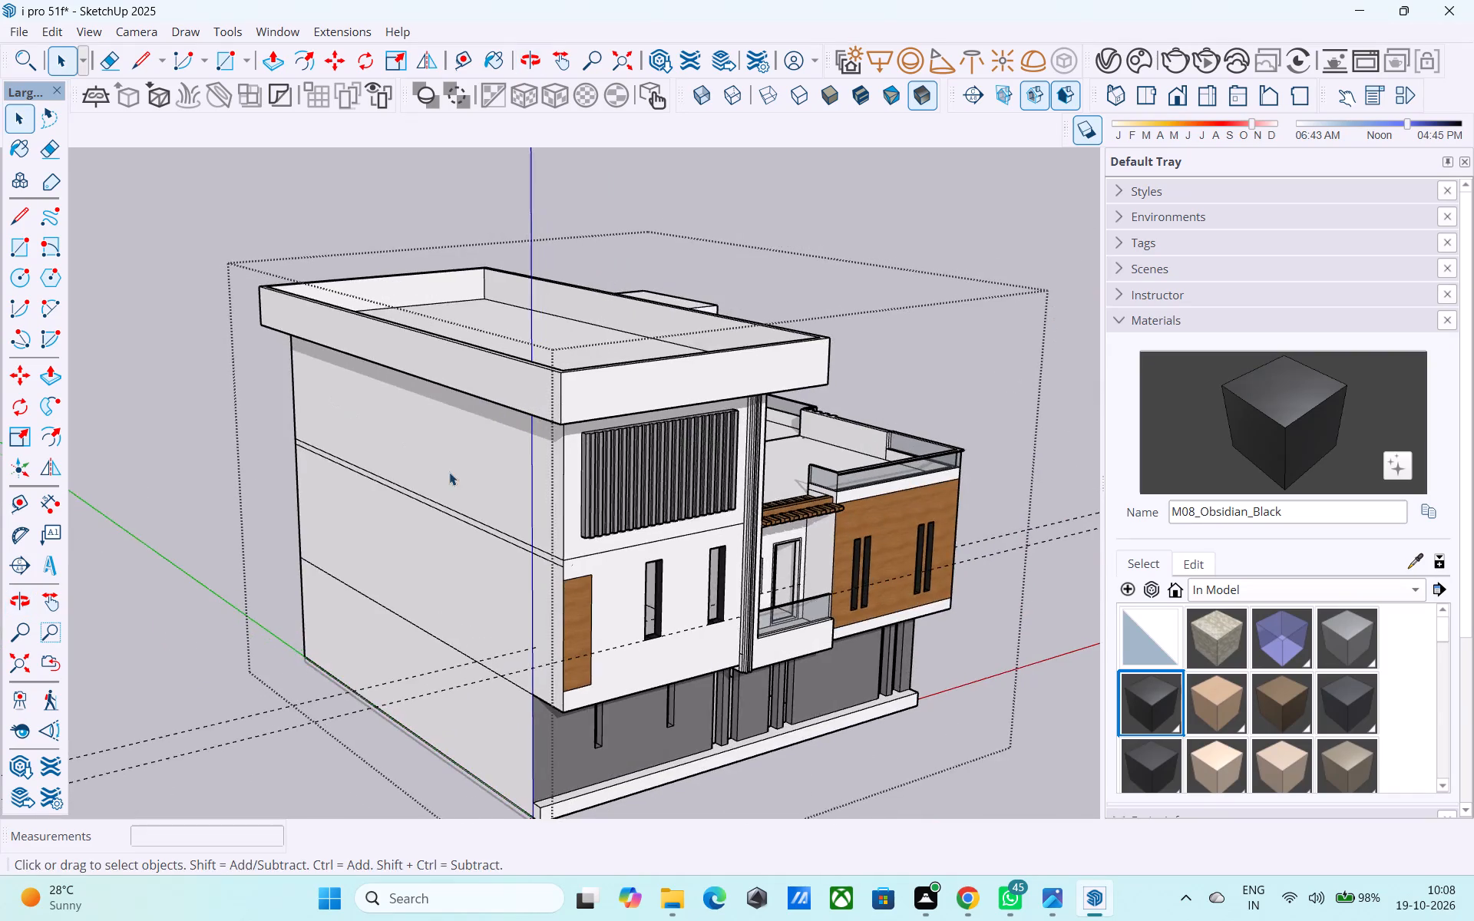
middle_drag(499, 515, 302, 540)
middle_drag(388, 543, 298, 530)
scroll(836, 419, down, 5)
middle_drag(825, 424, 726, 439)
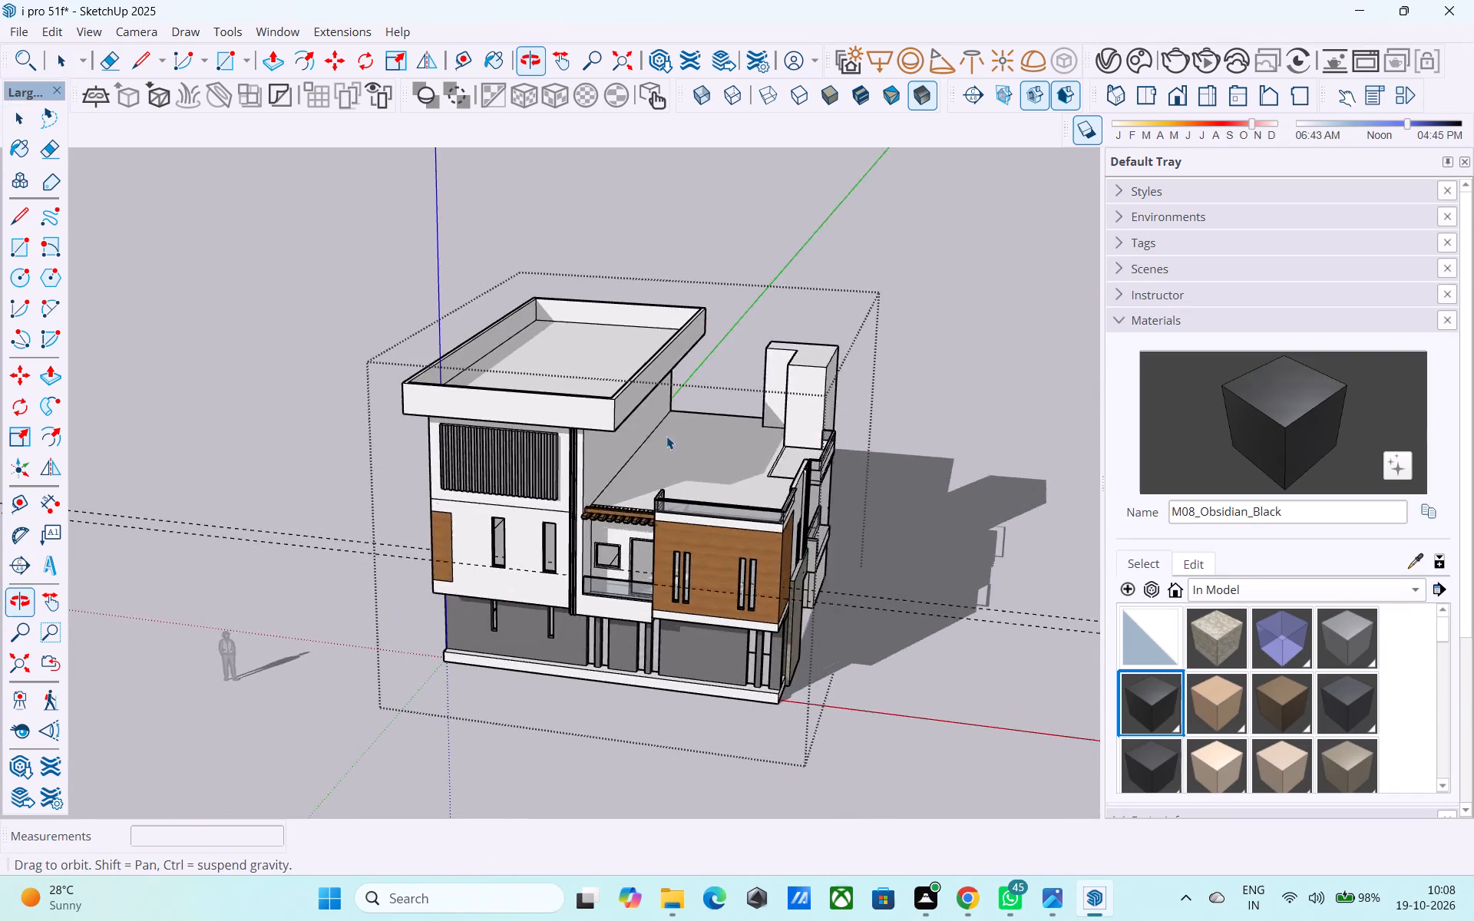
Examine the parapet's overhang above the slatted screen and along the tall wall beside the terrace.
scroll(492, 371, up, 5)
middle_drag(463, 356, 409, 329)
scroll(398, 256, down, 5)
middle_drag(409, 326, 351, 242)
scroll(331, 206, up, 7)
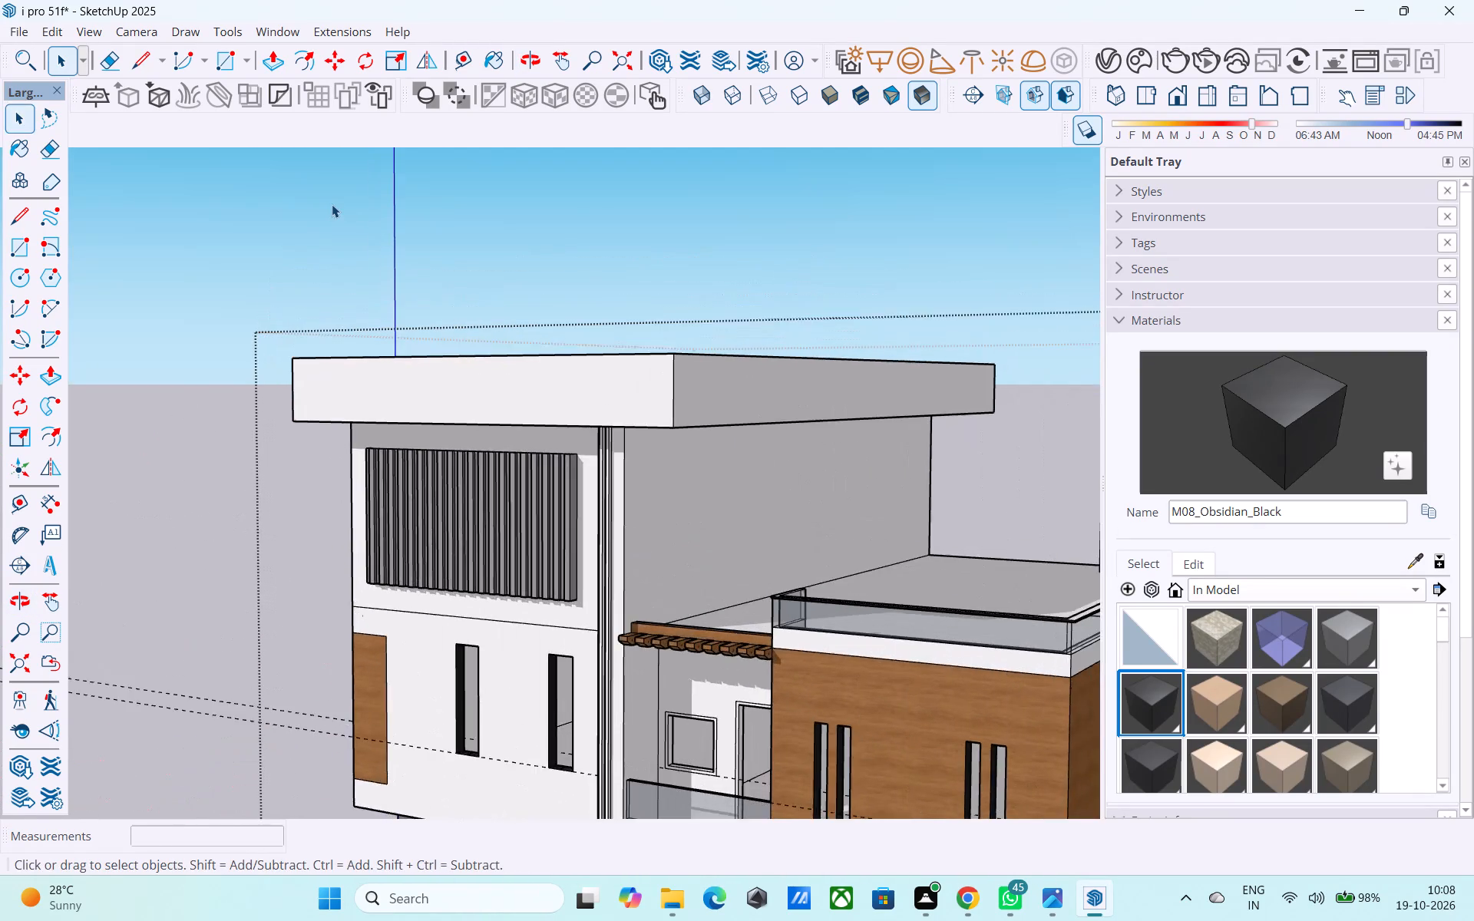
scroll(361, 240, down, 1)
middle_drag(360, 245, 276, 200)
middle_drag(342, 305, 209, 341)
shift+middle_drag(277, 445, 181, 441)
scroll(263, 466, up, 5)
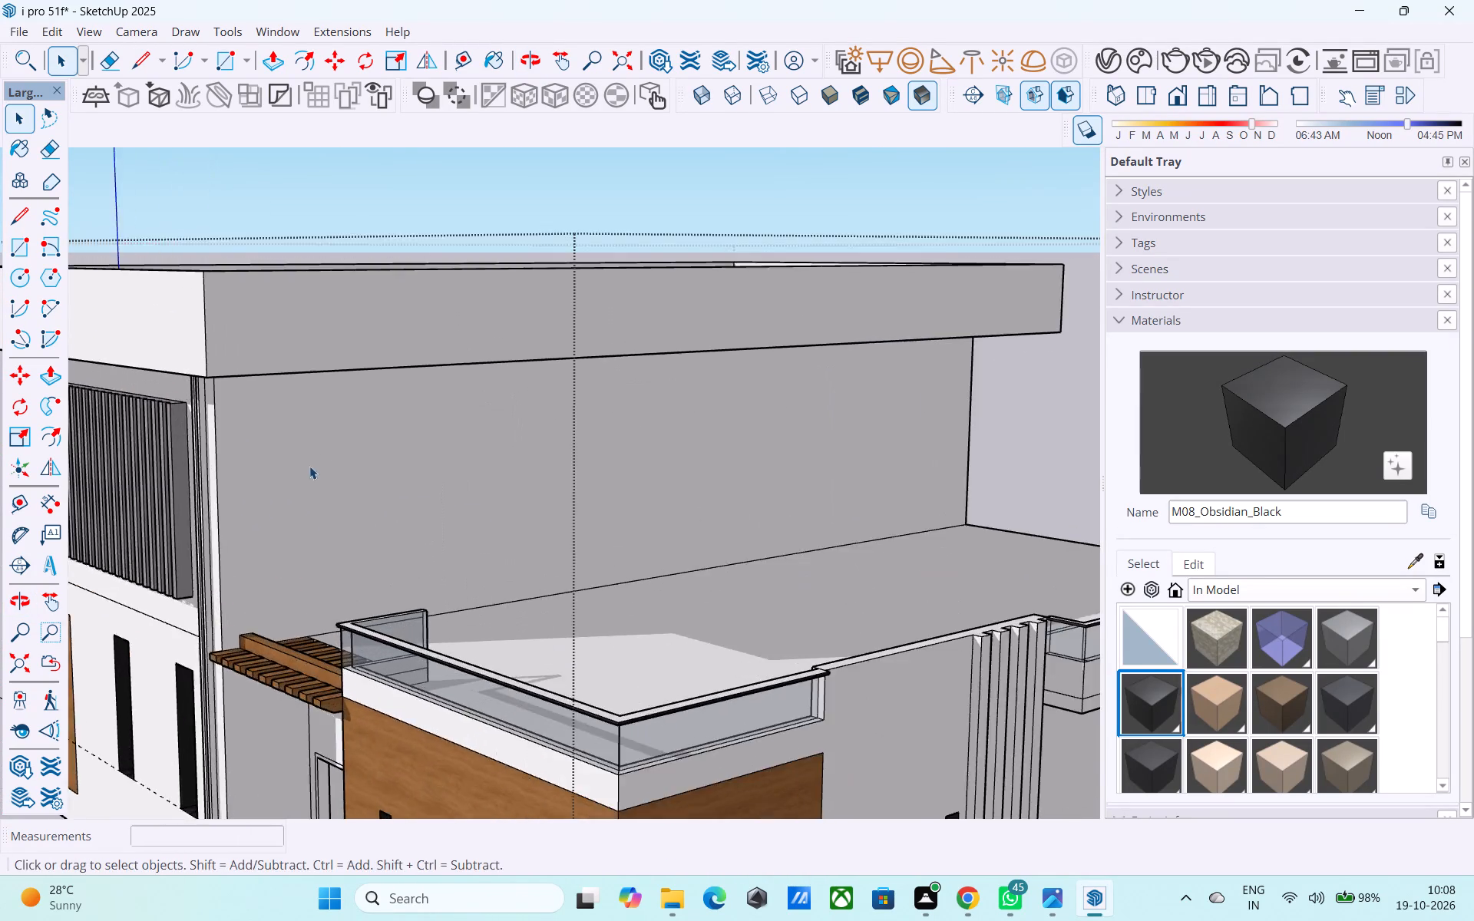
scroll(309, 466, up, 2)
shift+middle_drag(277, 456, 547, 429)
scroll(510, 419, down, 4)
shift+middle_drag(642, 444, 563, 476)
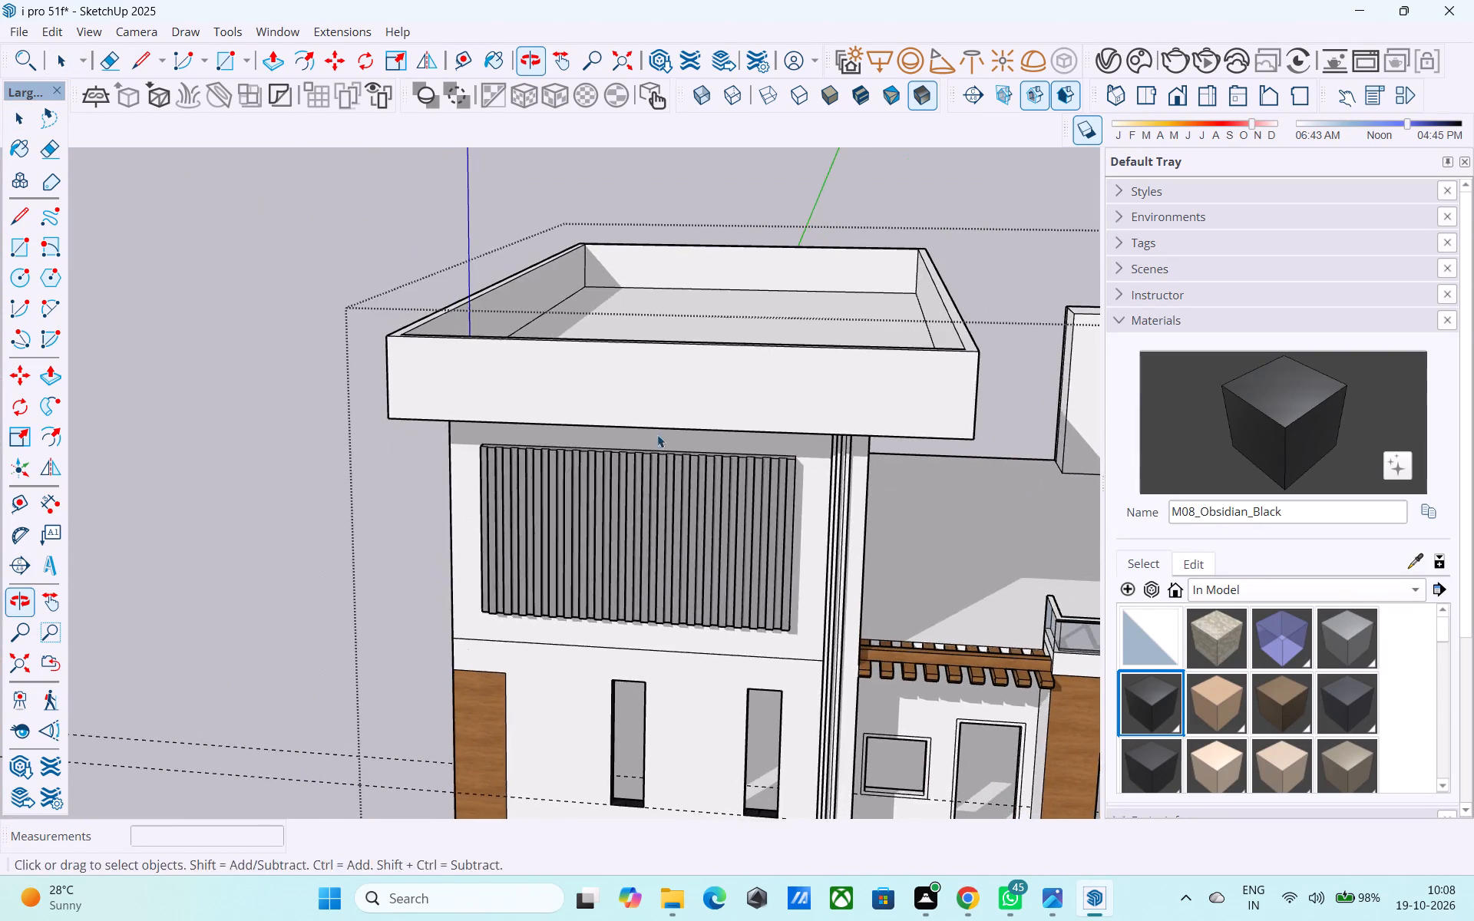
shift+middle_drag(789, 456, 587, 412)
scroll(844, 464, up, 4)
middle_drag(805, 482, 788, 461)
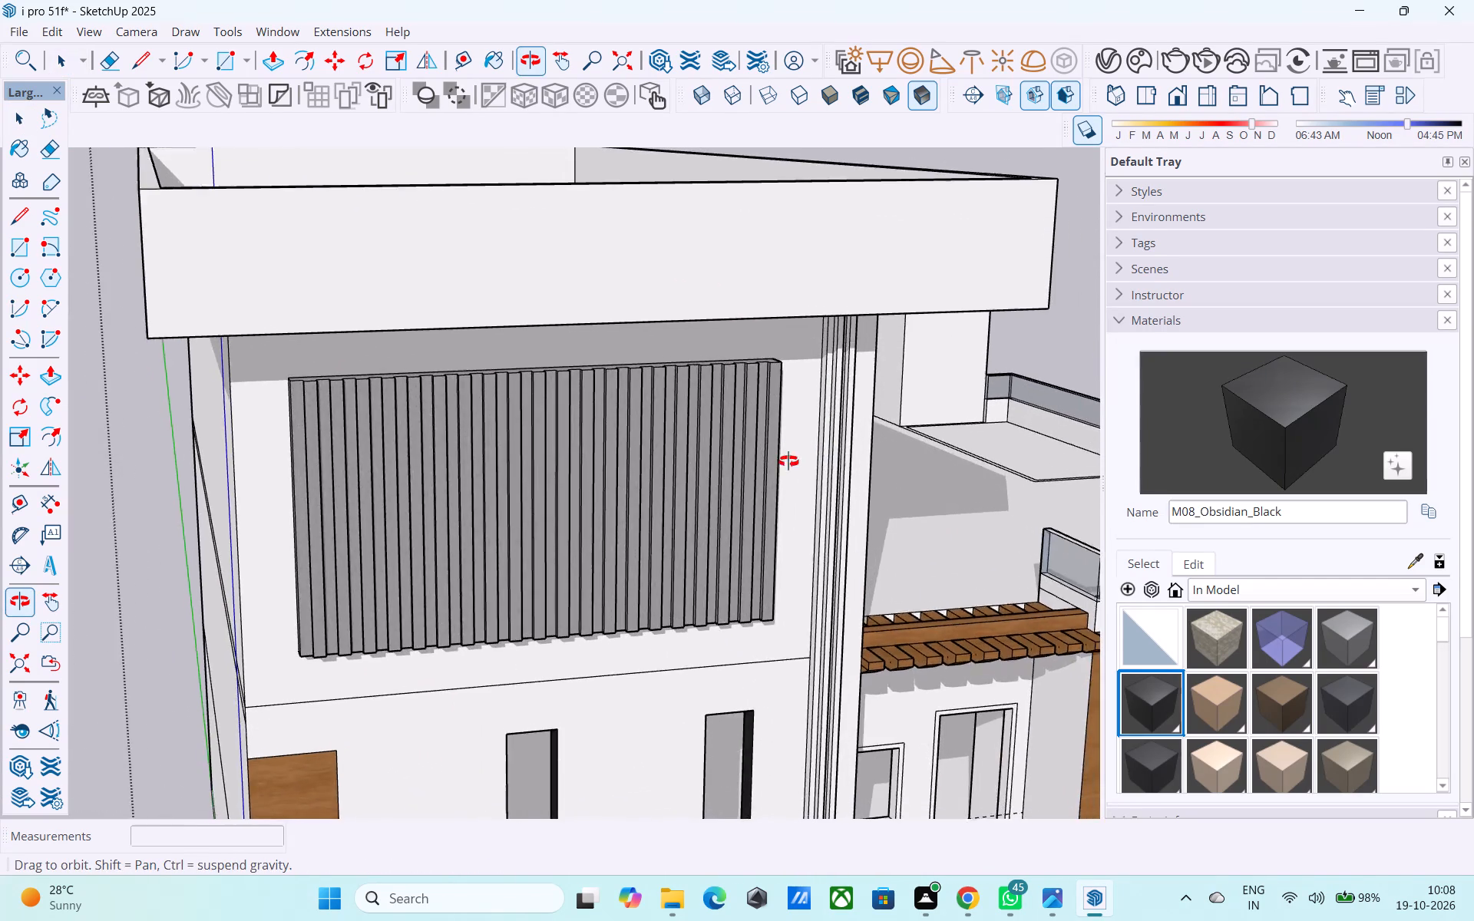
middle_drag(788, 461, 818, 381)
scroll(819, 381, up, 1)
middle_drag(819, 383, 868, 524)
scroll(874, 527, down, 4)
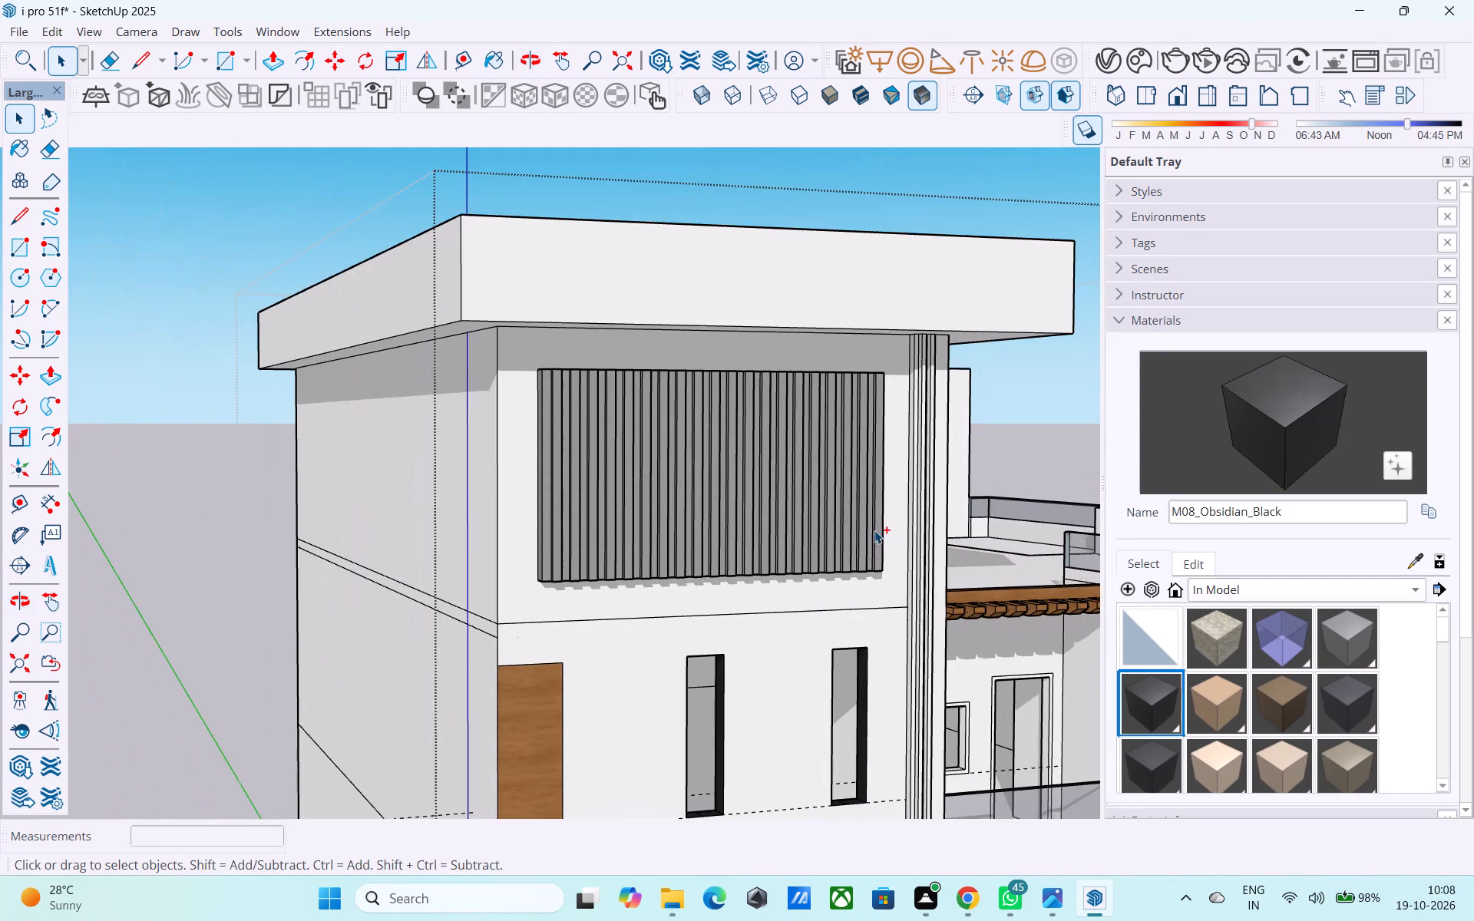
Save the model.
key(ctrl+s)
Examine the front facade and roof overhang from below, from the terrace corner and from above the parapet.
middle_drag(818, 525, 350, 533)
shift+middle_drag(327, 533, 580, 521)
scroll(577, 521, down, 2)
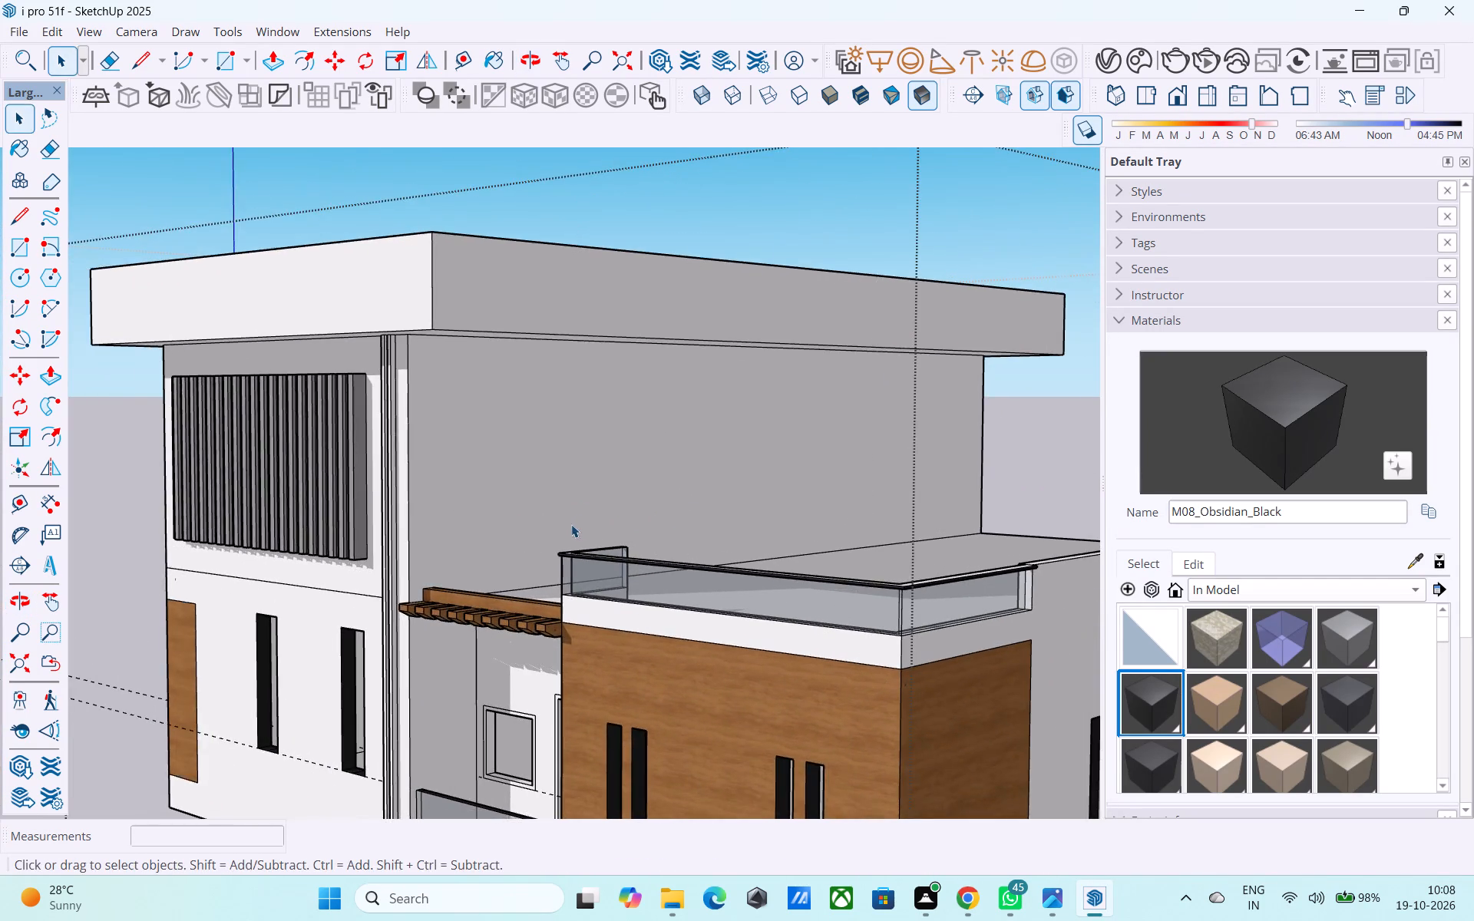
shift+middle_drag(494, 483, 539, 383)
shift+middle_drag(542, 373, 758, 359)
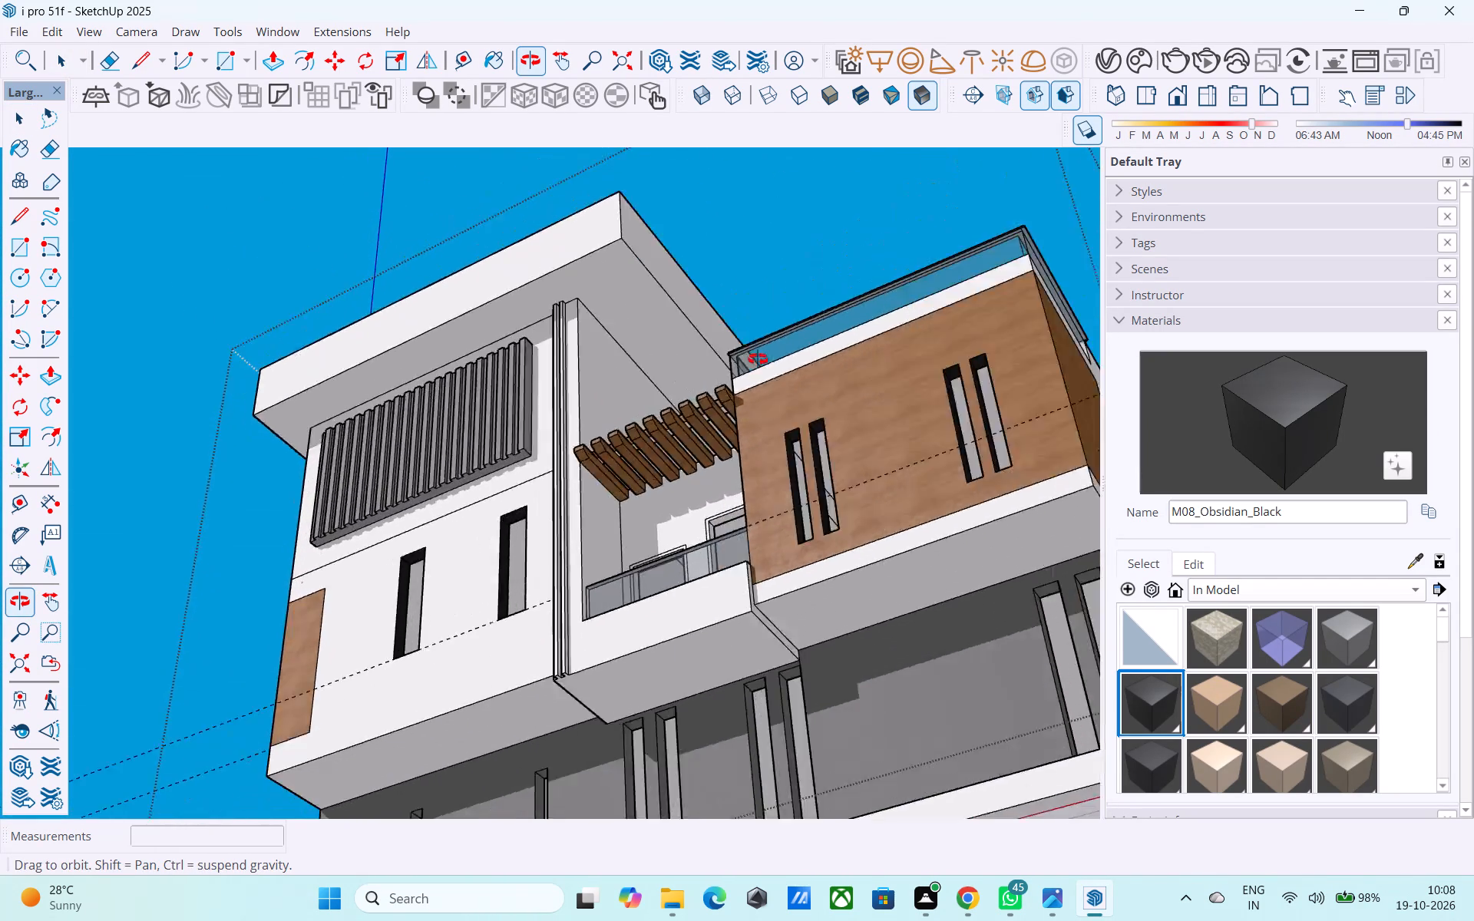
shift+middle_drag(758, 359, 510, 622)
shift+middle_drag(512, 635, 542, 460)
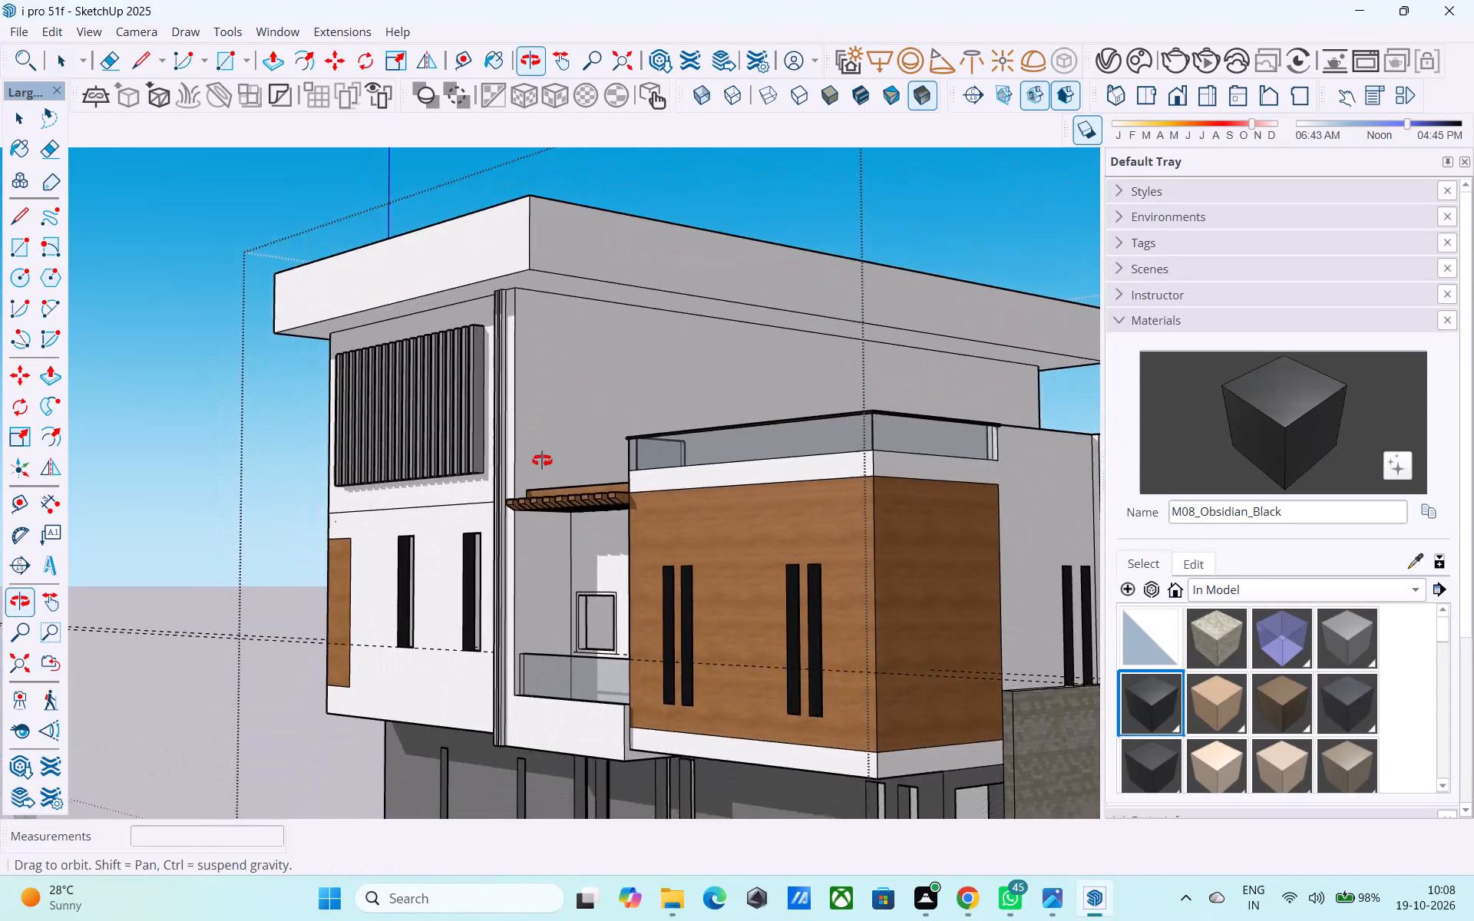
shift+middle_drag(542, 460, 529, 498)
middle_drag(626, 583, 507, 541)
scroll(503, 524, down, 5)
middle_drag(597, 576, 560, 620)
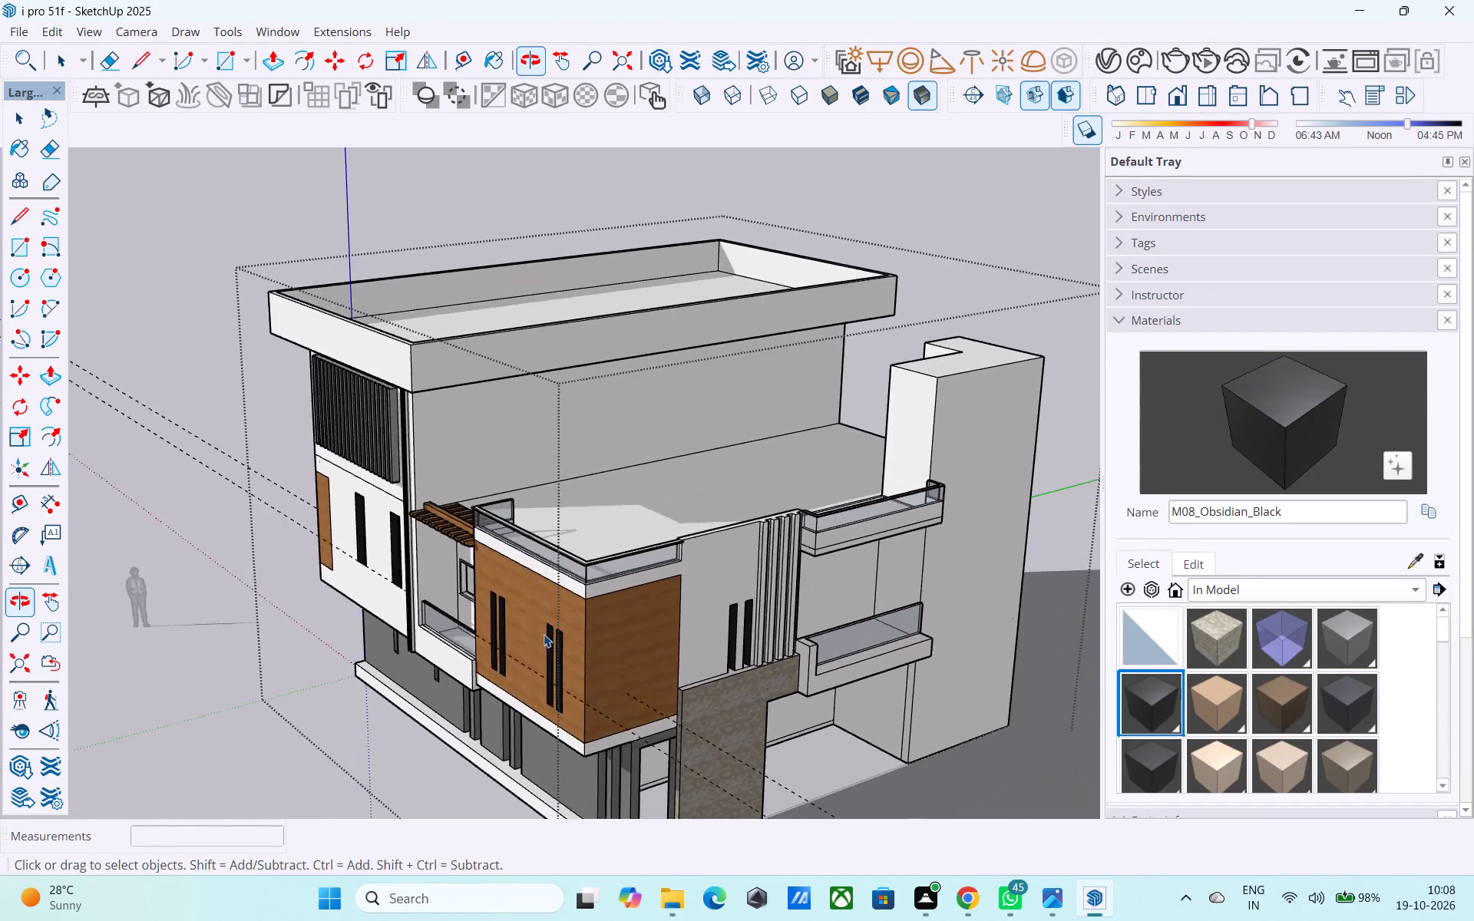
middle_drag(450, 373, 471, 475)
scroll(490, 478, up, 6)
shift+middle_drag(603, 479, 613, 503)
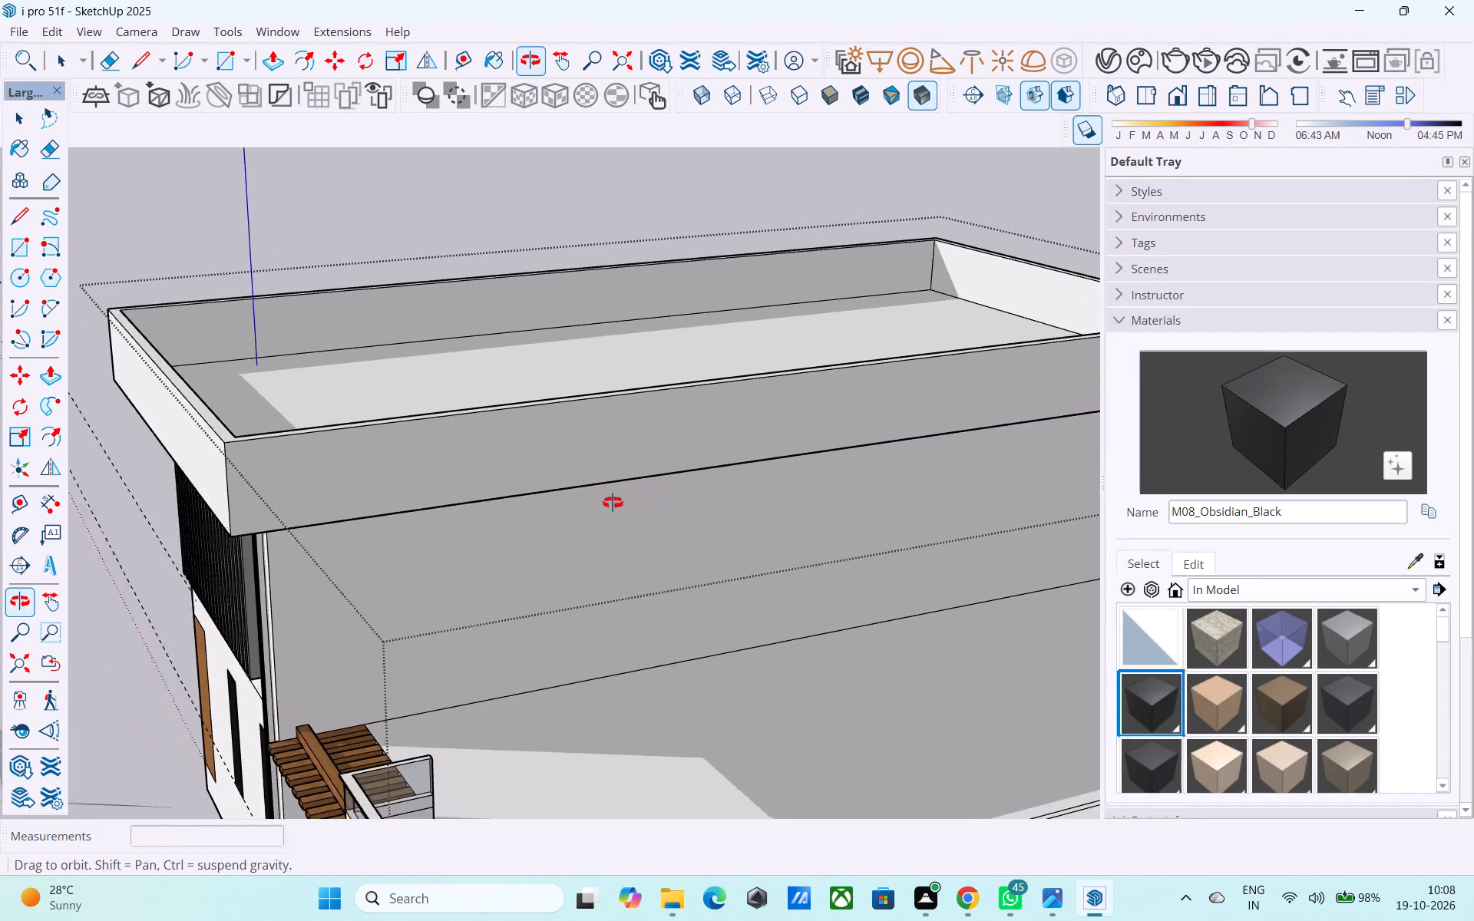
shift+middle_drag(613, 503, 598, 503)
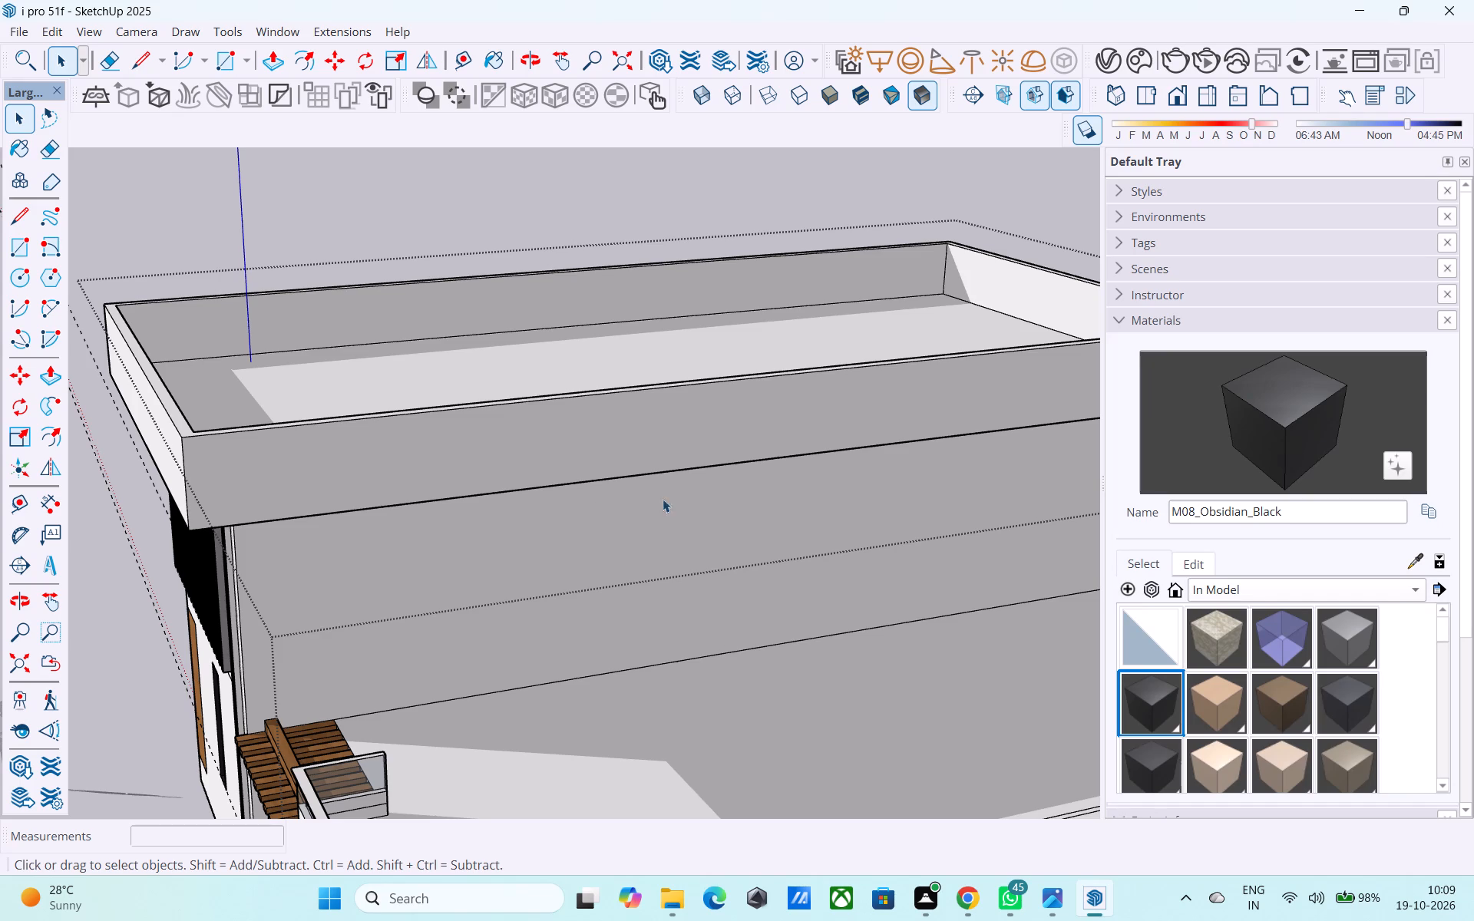
Draw a 2' by 2' square on the parapet's outer face on the terrace side, near the front corner.
scroll(657, 506, down, 3)
middle_drag(640, 499, 590, 470)
middle_drag(543, 422, 526, 413)
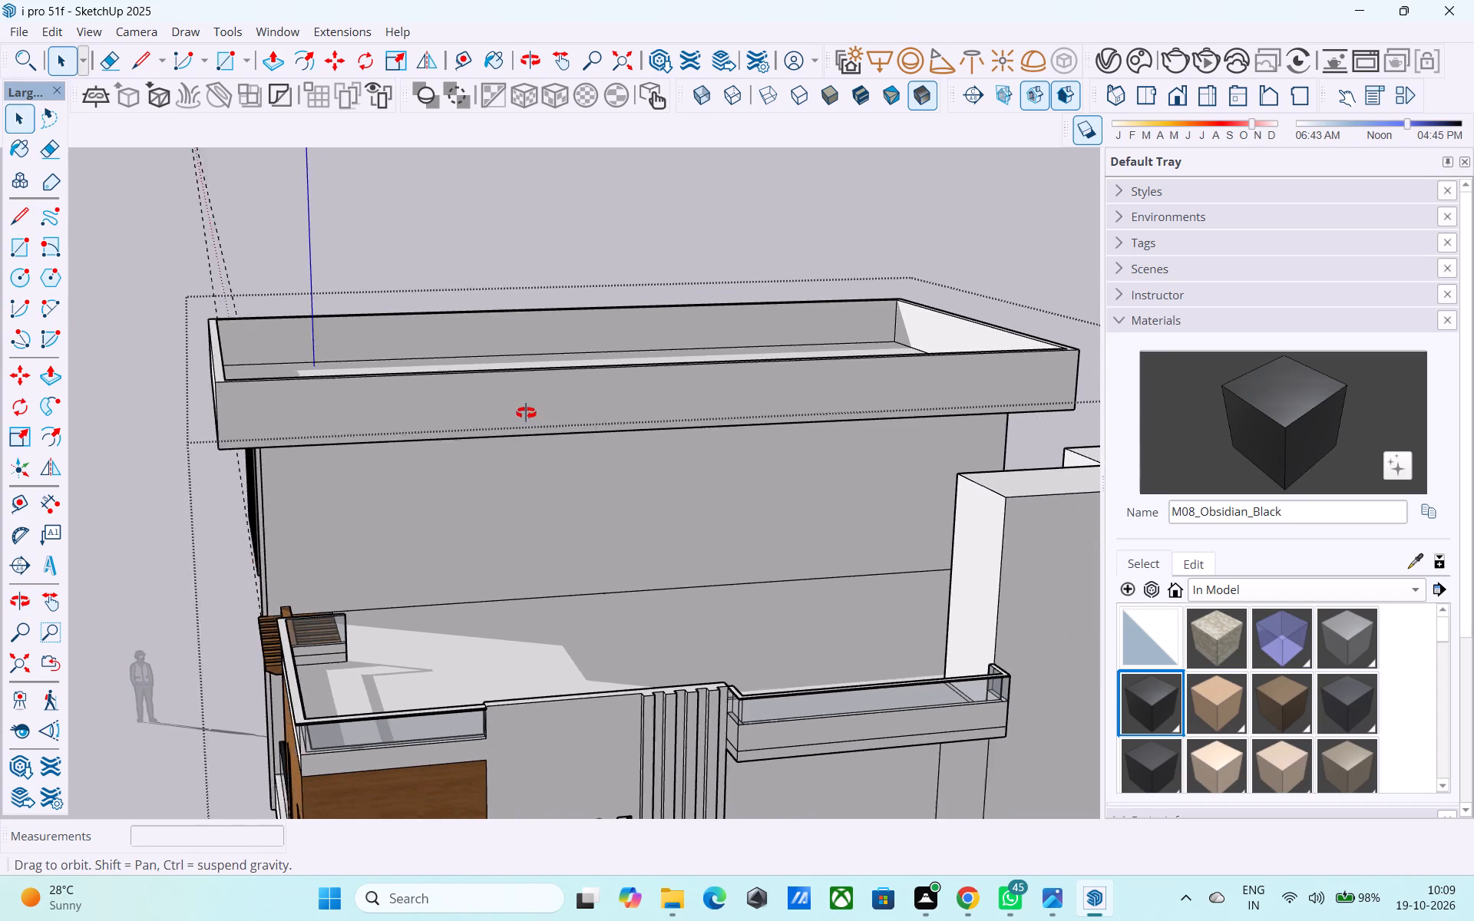
middle_drag(526, 413, 521, 413)
shift+middle_drag(521, 413, 530, 477)
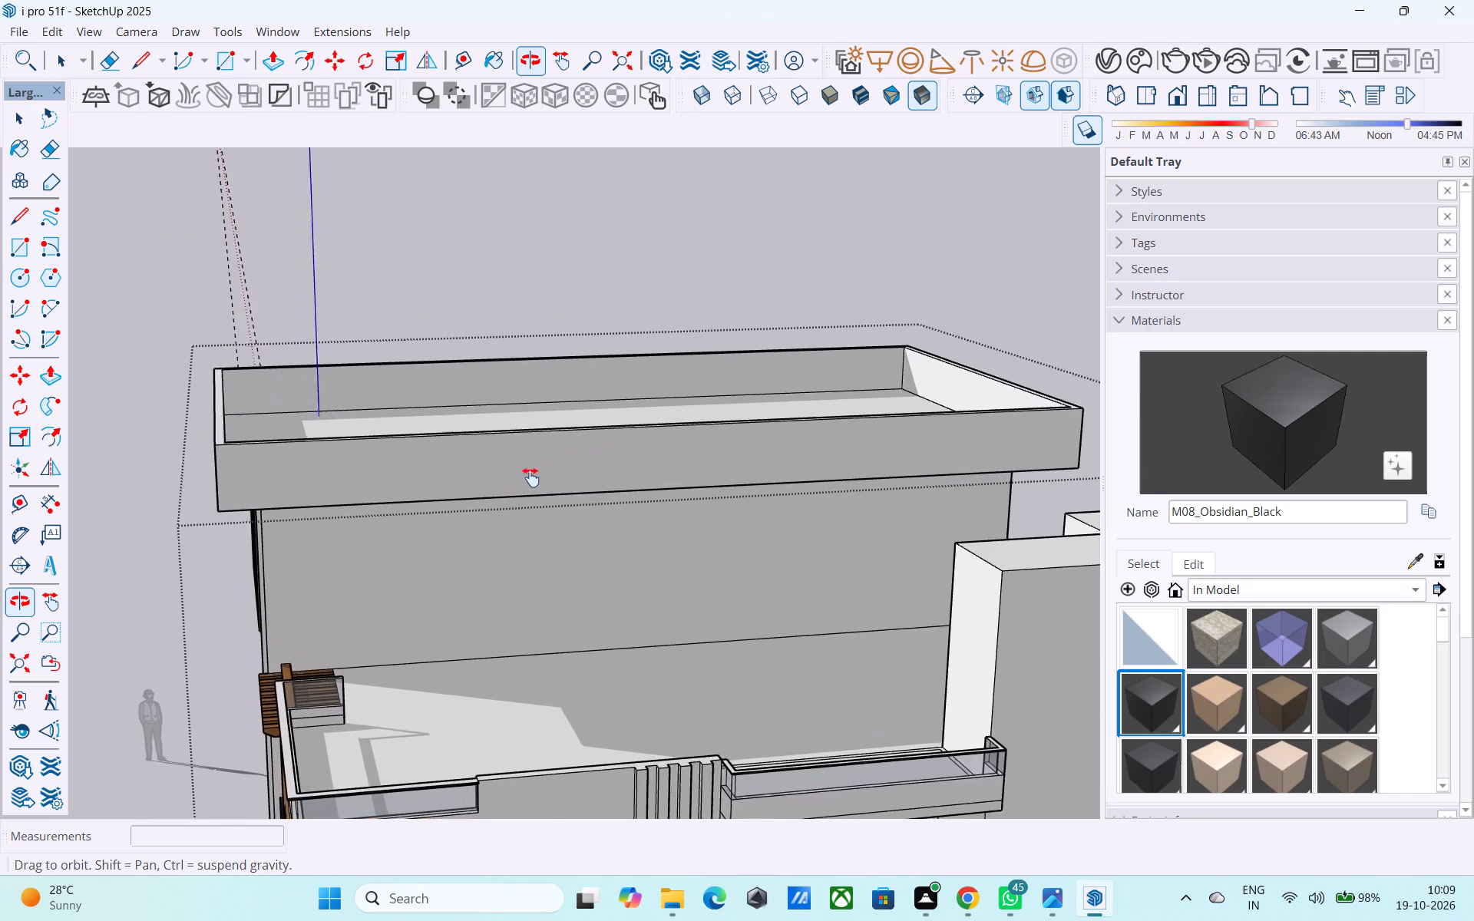
shift+middle_drag(530, 477, 546, 487)
middle_drag(521, 490, 526, 520)
scroll(526, 520, up, 4)
middle_drag(467, 520, 533, 522)
middle_drag(530, 522, 513, 522)
key(r)
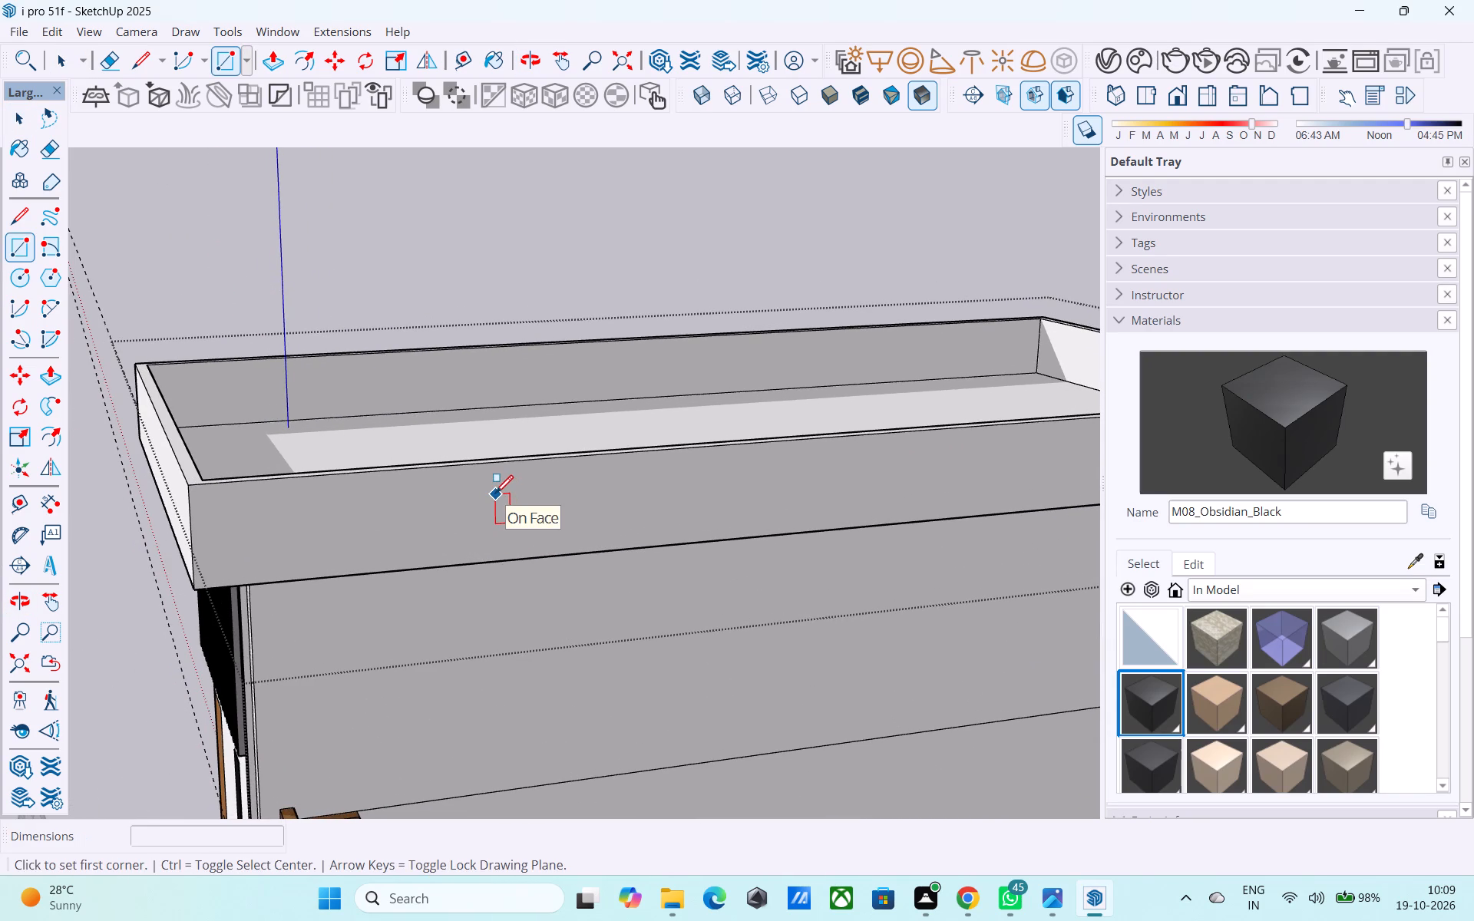
click(406, 509)
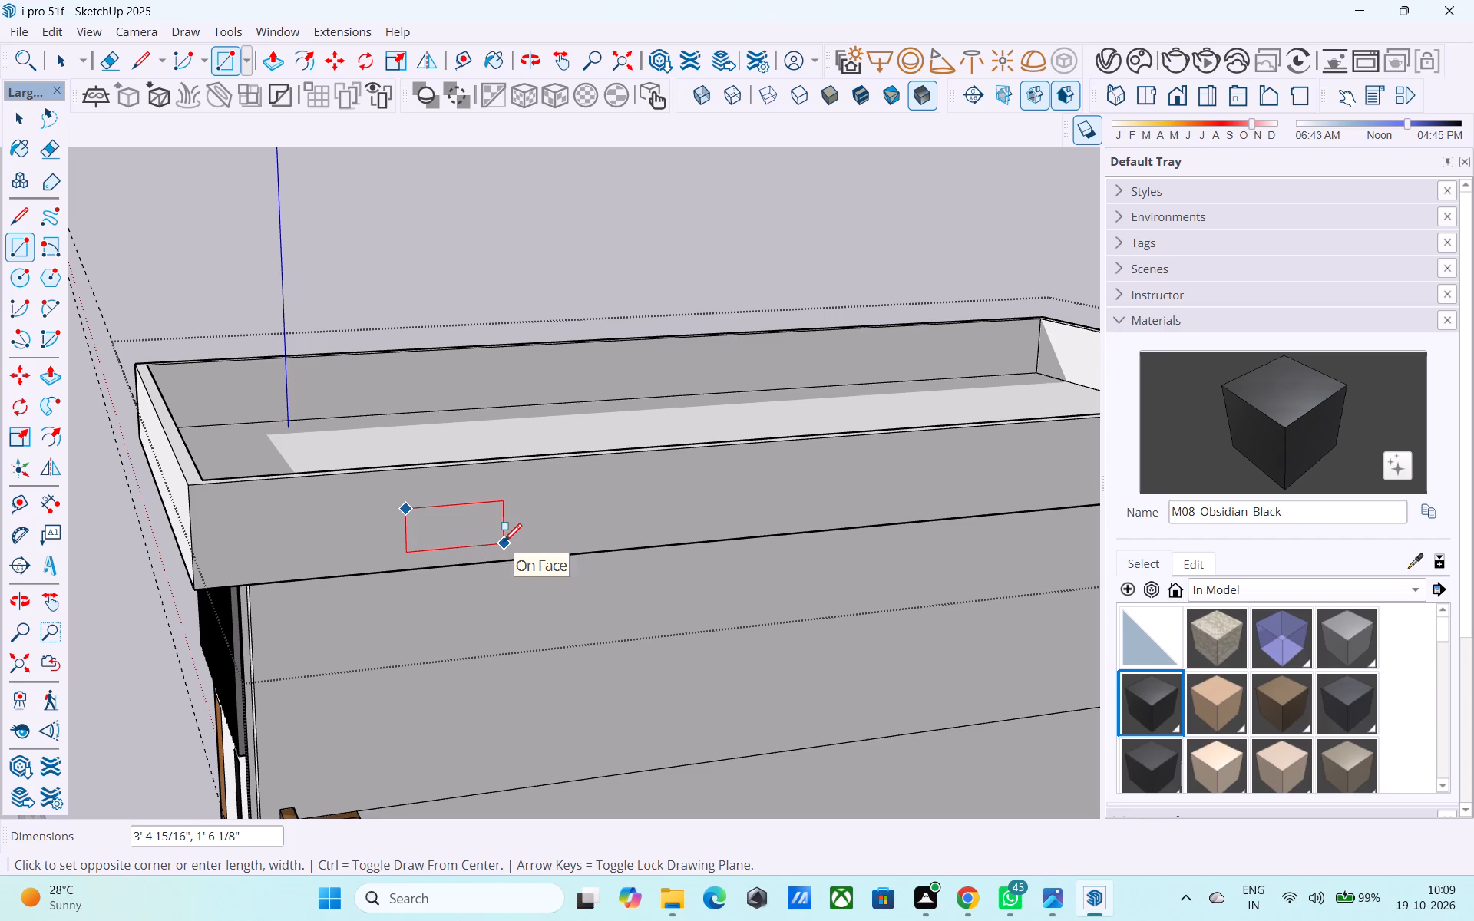
text(4",4")
key(Return)
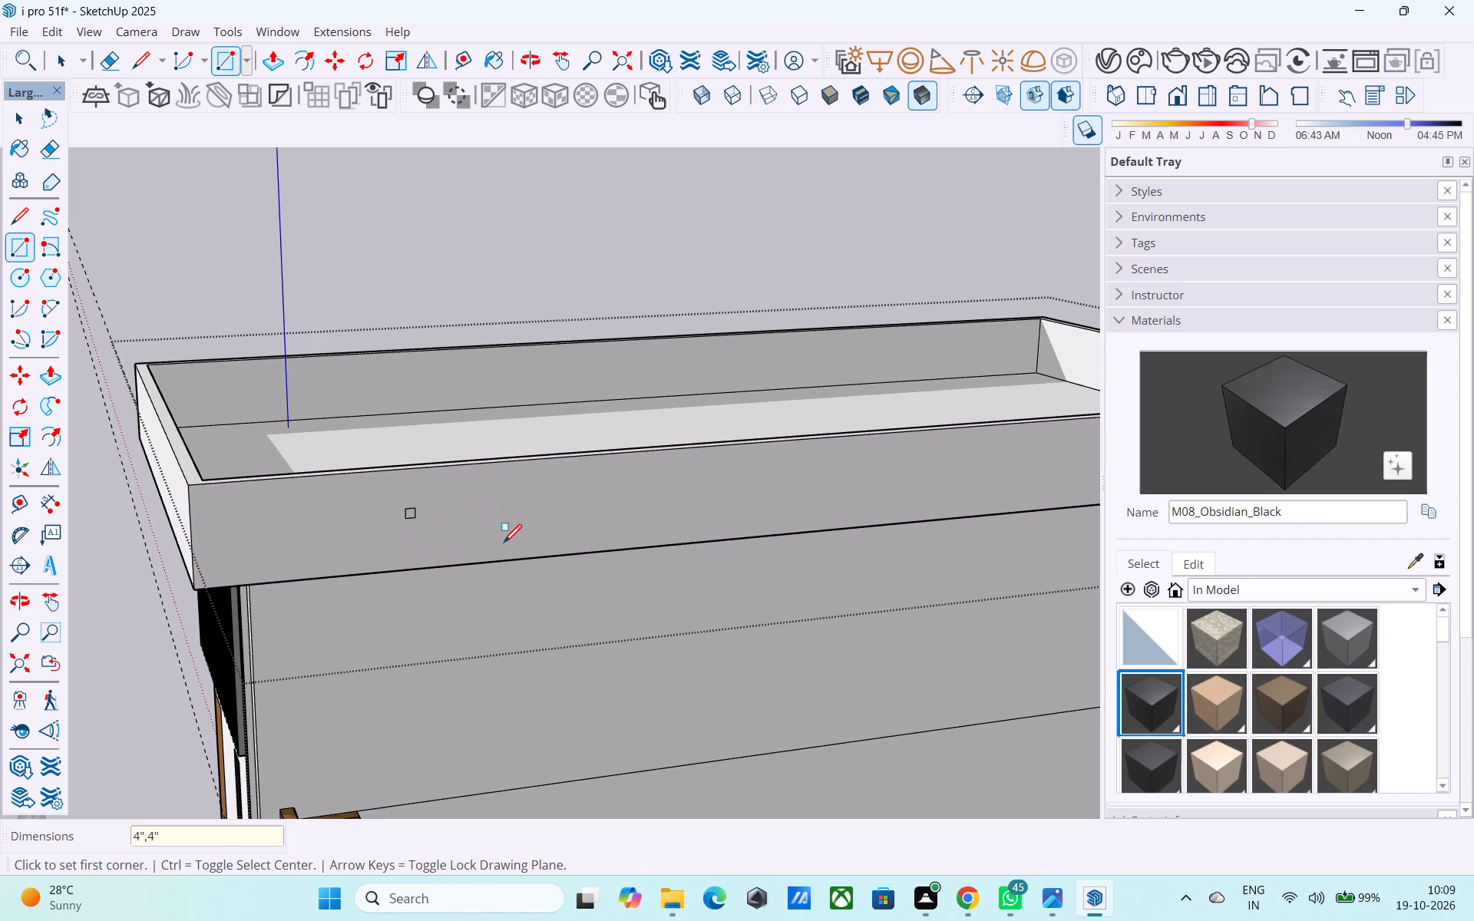
text(1',1')
key(Return)
text(2',2')
key(Return)
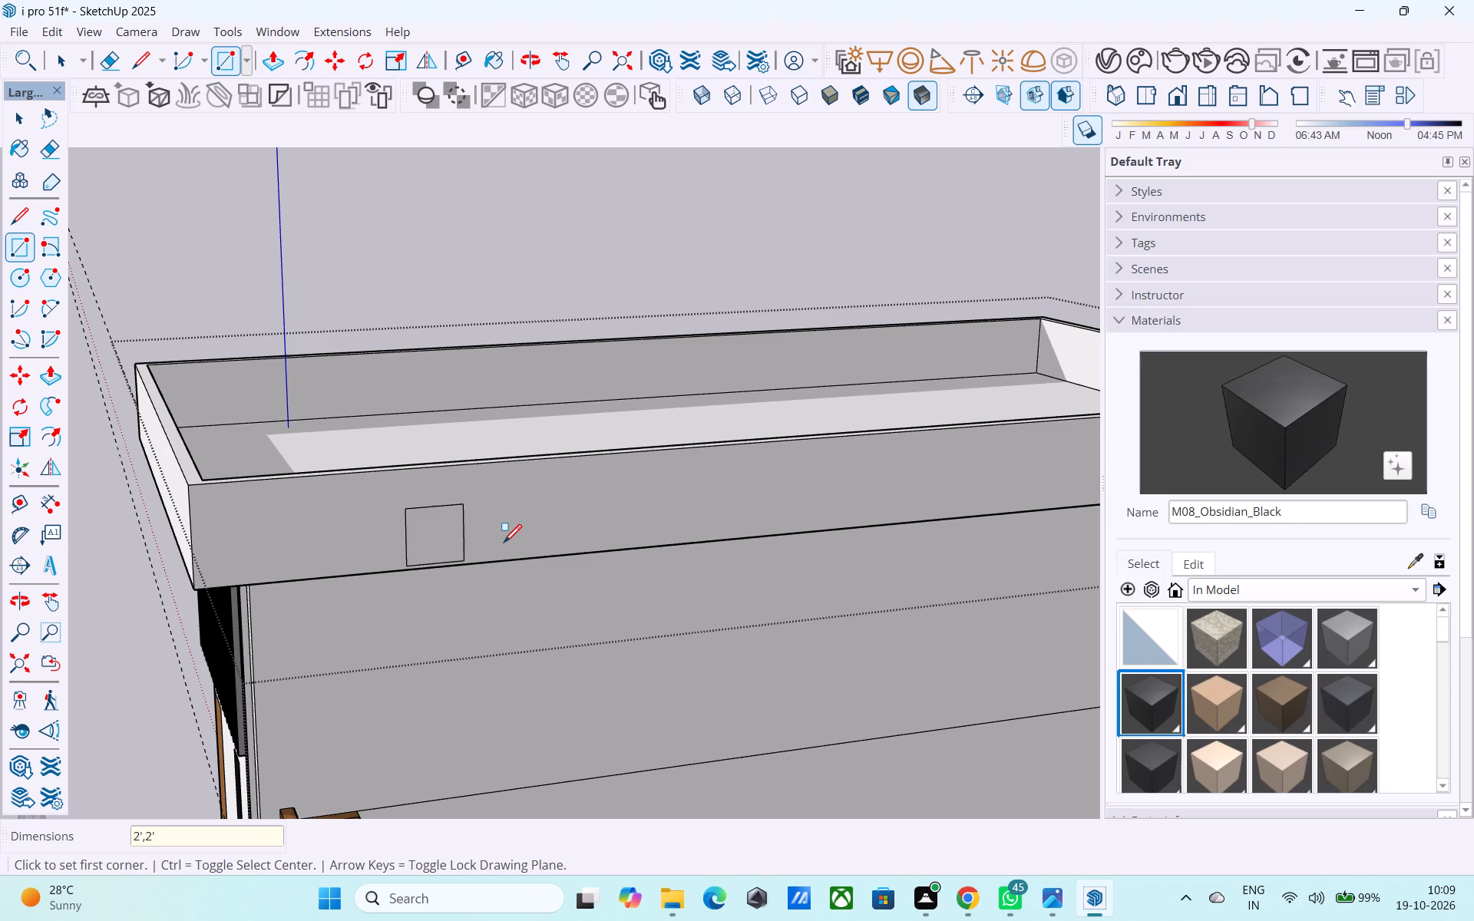
Push/Pull the 2' square outward 9' 3" to form a beam projecting over the terrace.
key(space)
click(453, 536)
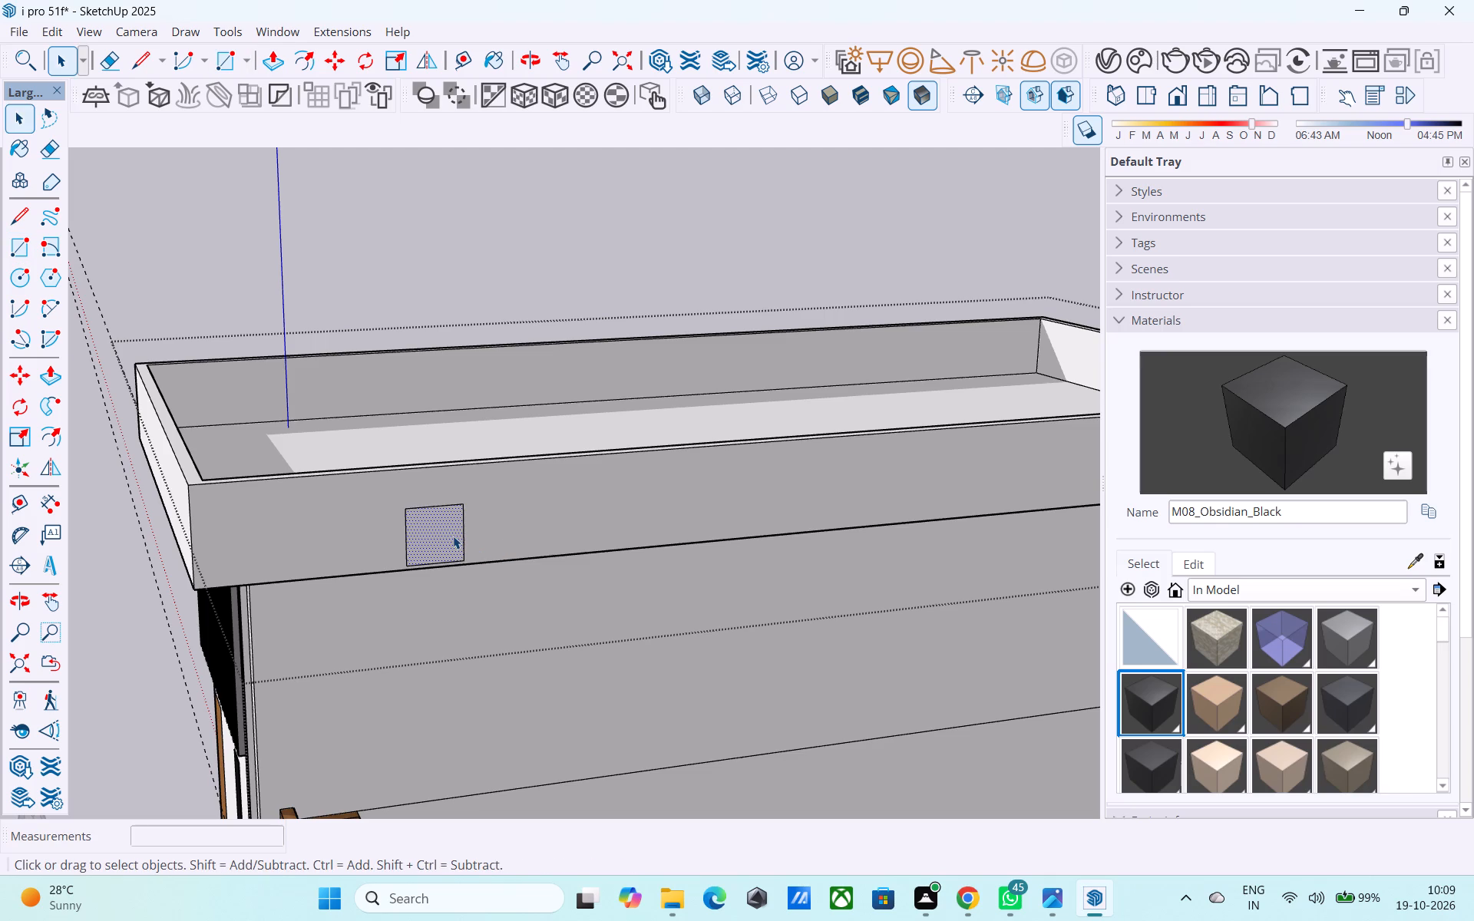
key(p)
click(453, 536)
scroll(457, 543, down, 5)
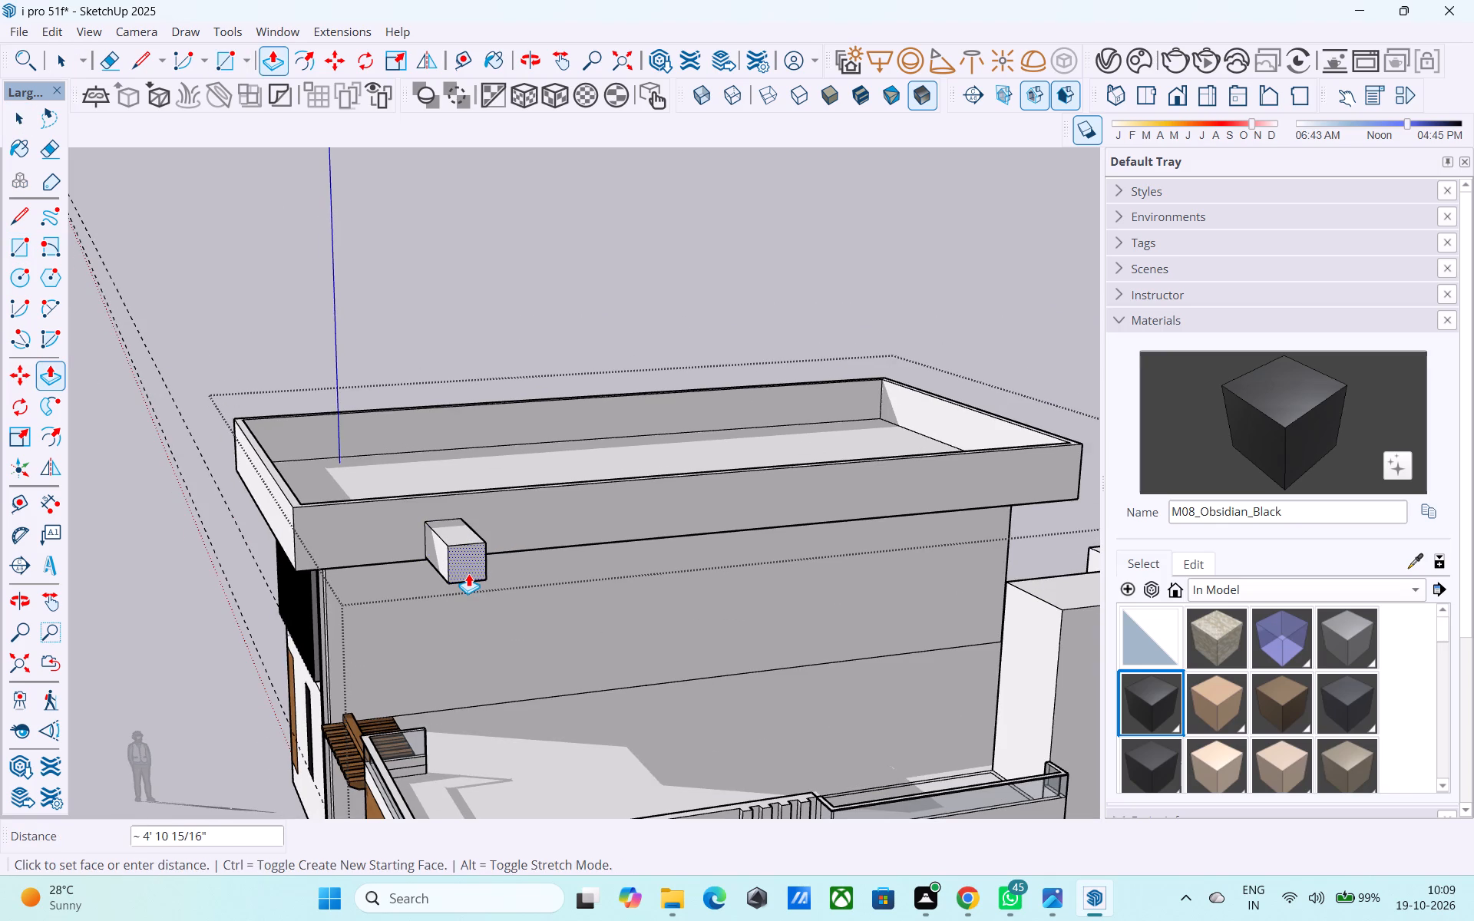
scroll(468, 573, down, 2)
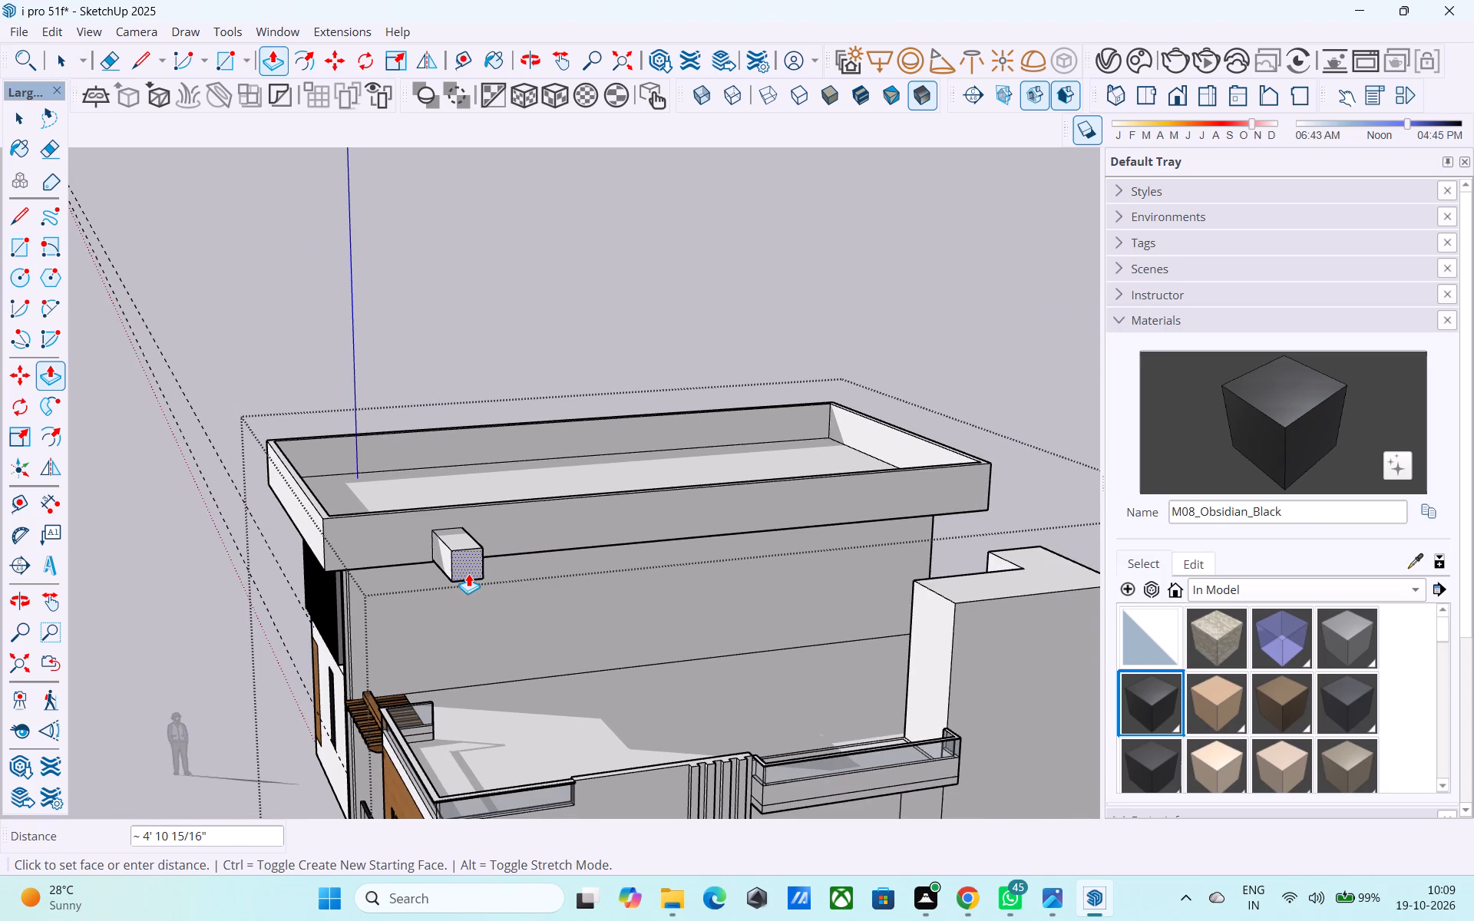
middle_drag(953, 547, 823, 633)
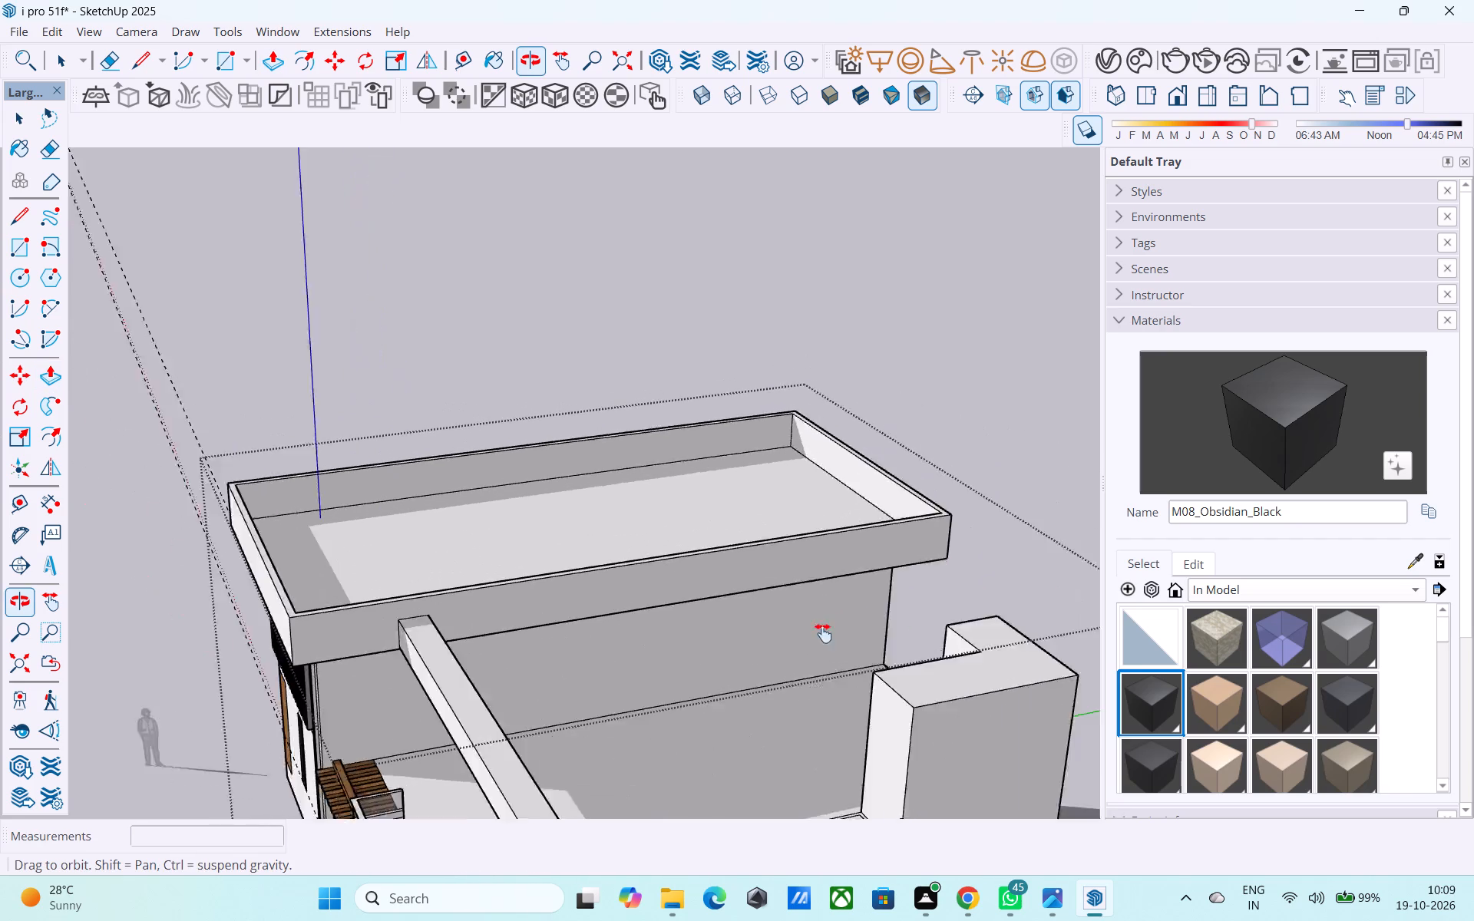
middle_drag(823, 633, 690, 648)
scroll(701, 659, up, 3)
click(686, 663)
scroll(699, 649, down, 4)
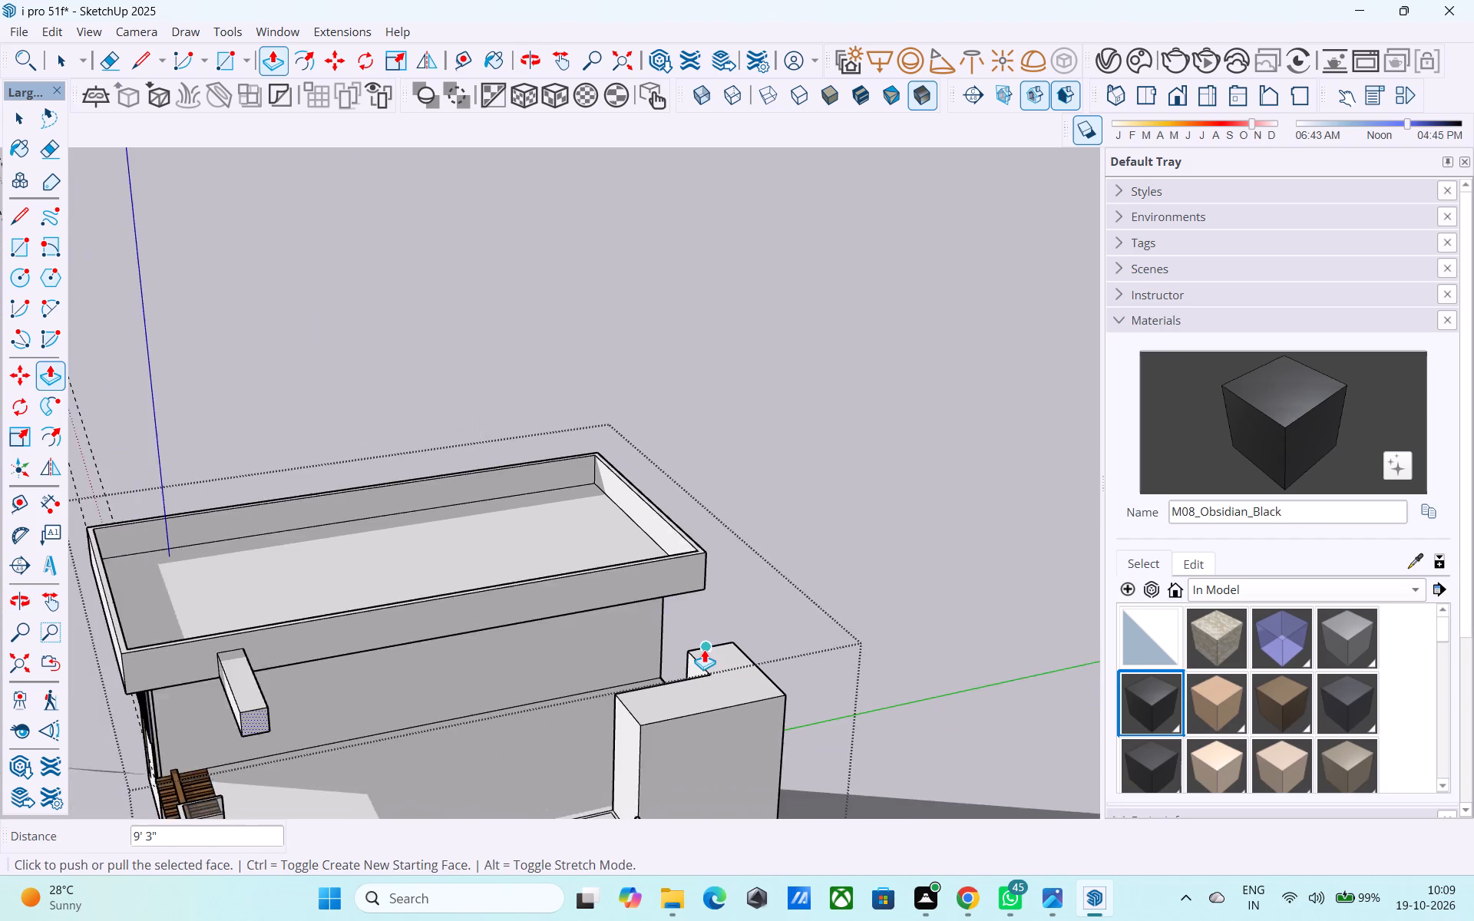
Push/Pull the projecting beam's underside slightly upward to make the beam thinner.
scroll(704, 649, down, 4)
shift+middle_drag(668, 655, 776, 656)
middle_drag(624, 662, 593, 540)
middle_drag(497, 565, 521, 504)
scroll(493, 511, up, 6)
shift+middle_drag(484, 516, 534, 492)
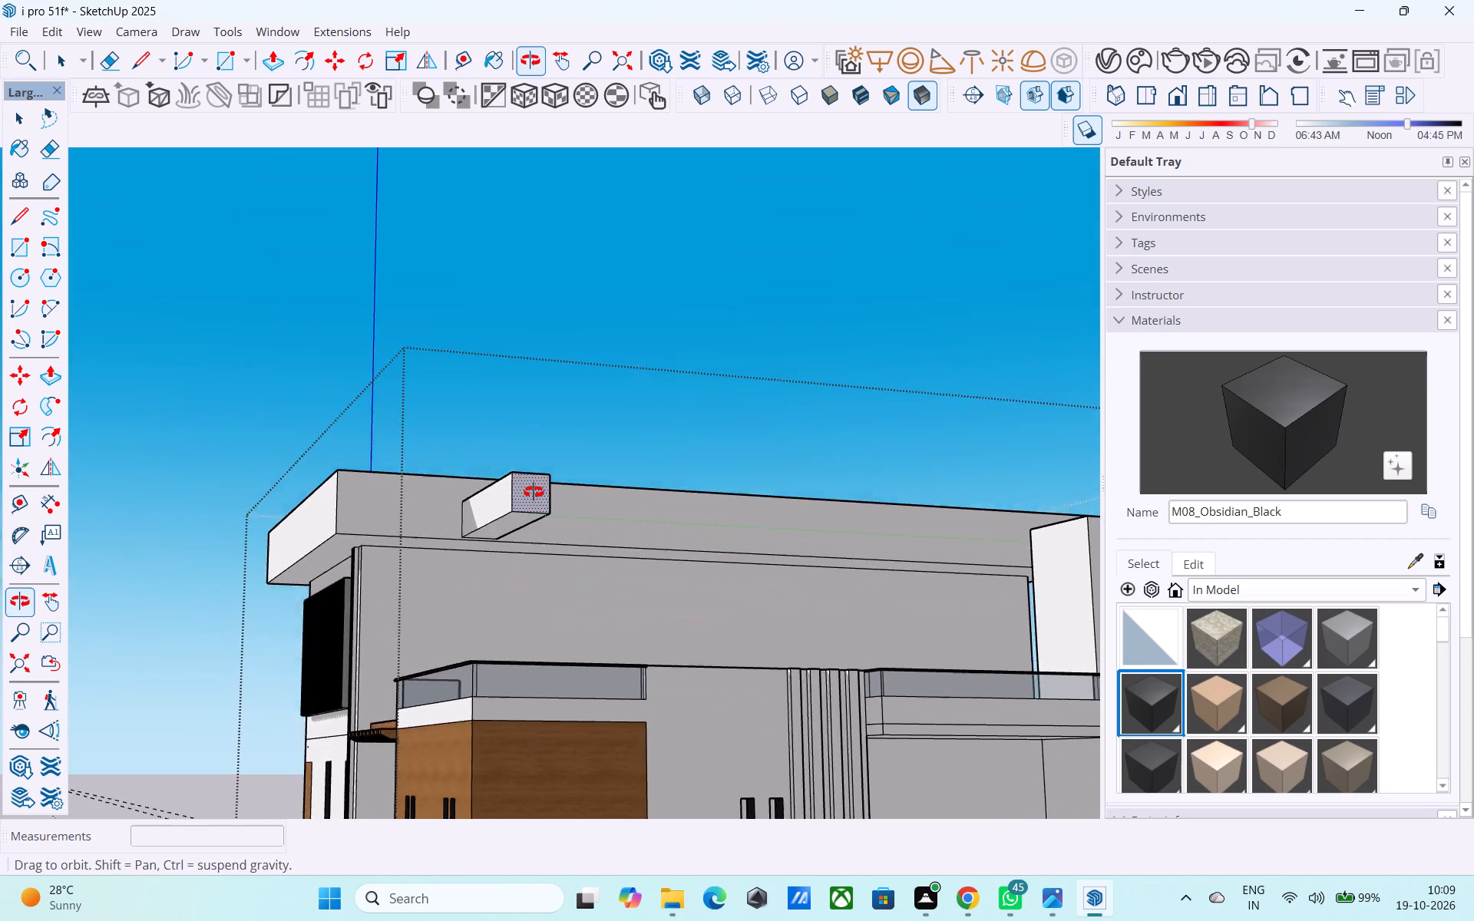
shift+middle_drag(534, 492, 534, 487)
scroll(520, 516, up, 6)
key(space)
click(515, 515)
key(p)
click(515, 515)
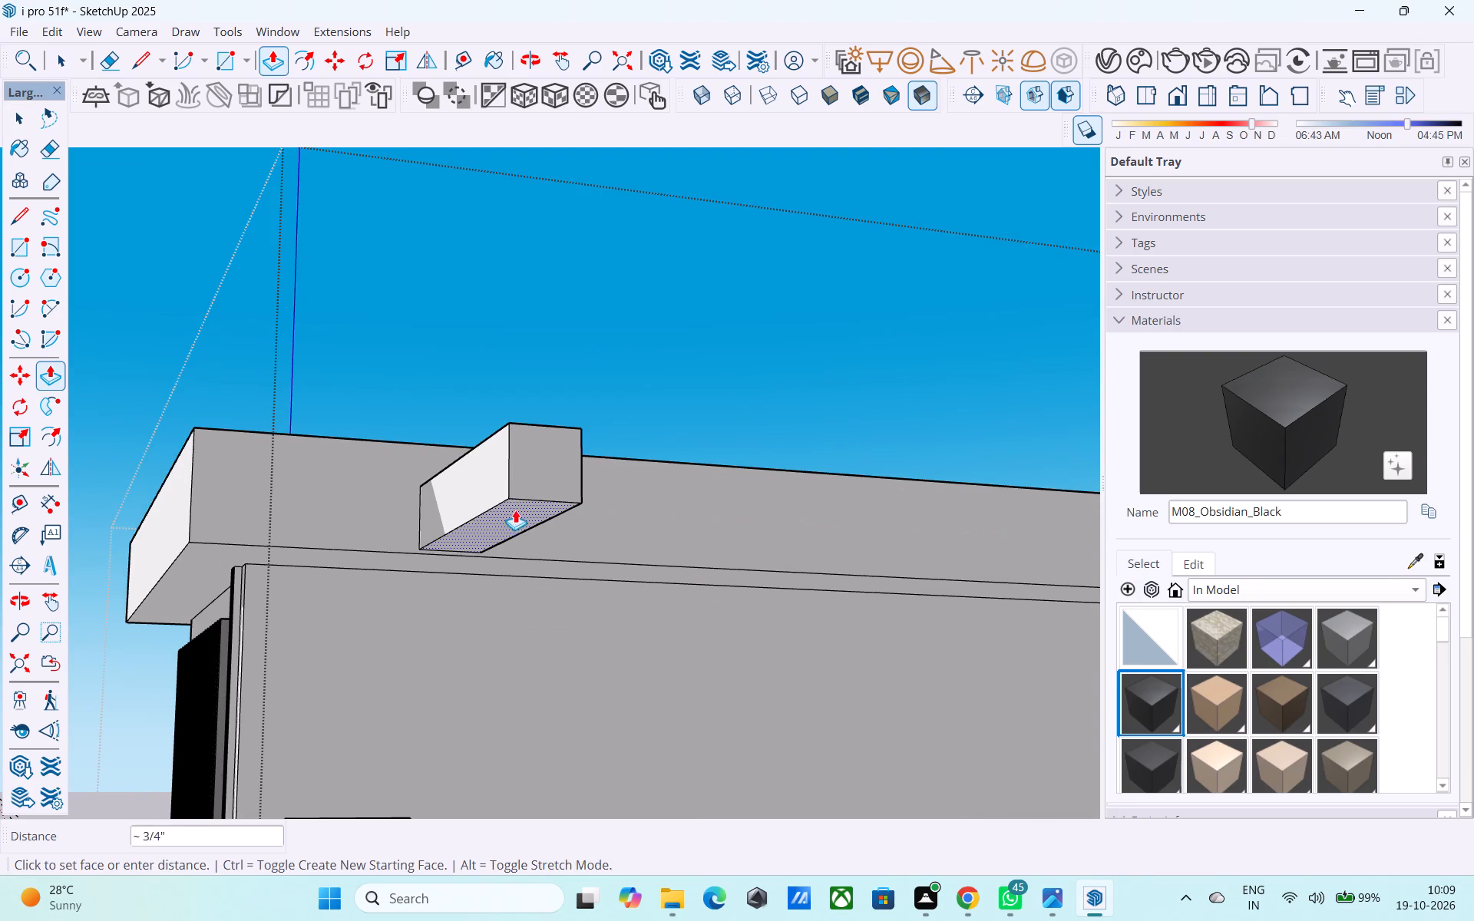
click(514, 498)
key(space)
Push/Pull the beam's side face about 33' 6 1/2" along the parapet to form a long canopy slab.
middle_drag(514, 497, 488, 566)
scroll(493, 532, down, 6)
middle_drag(491, 539, 452, 560)
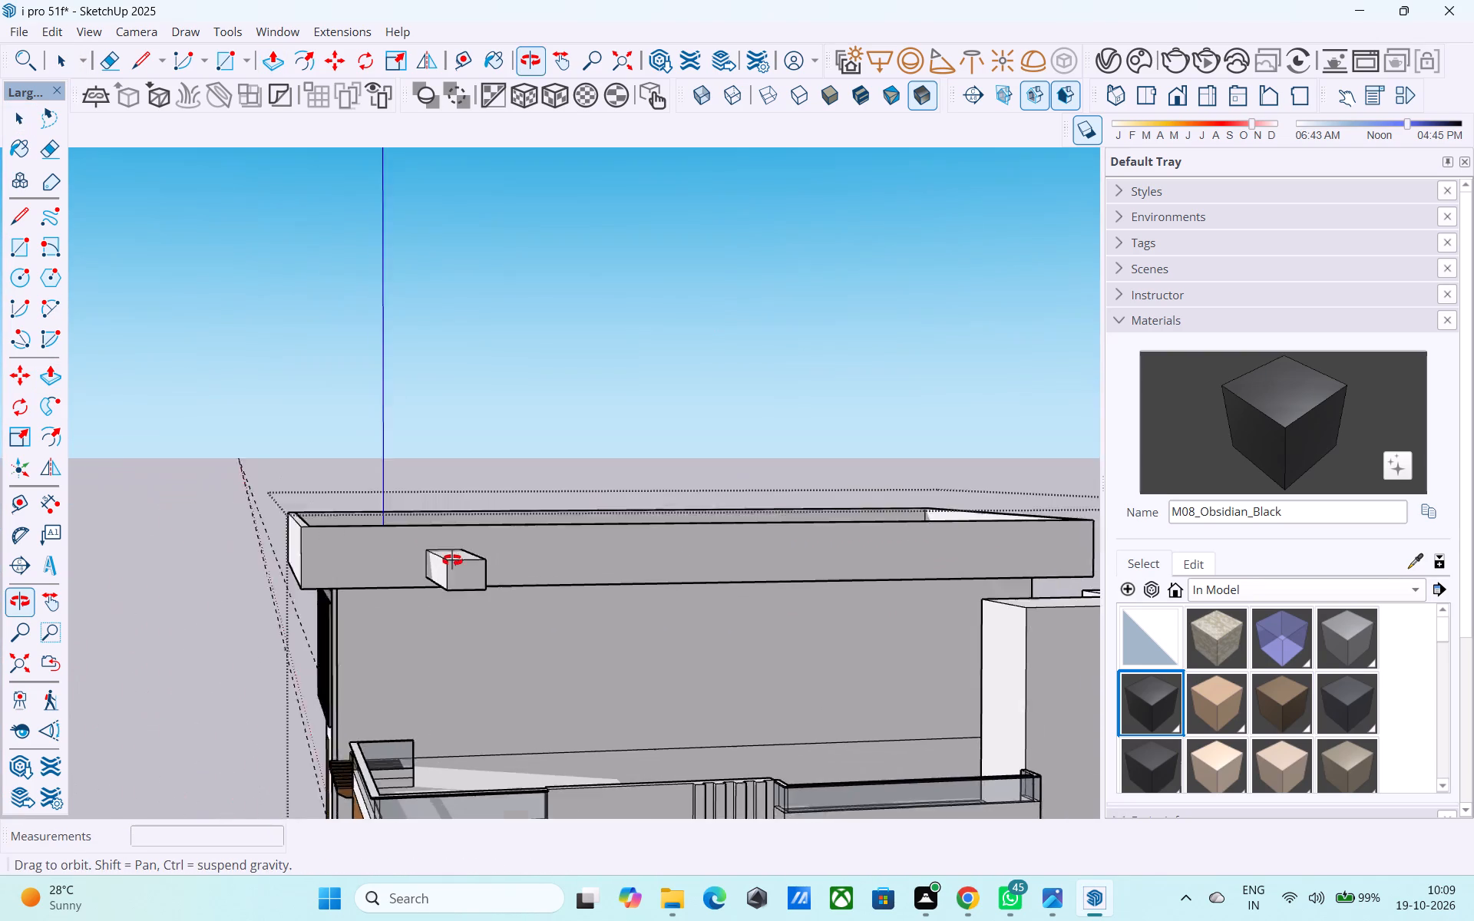
middle_drag(452, 560, 300, 558)
scroll(389, 583, up, 5)
scroll(392, 576, down, 3)
middle_drag(392, 576, 395, 602)
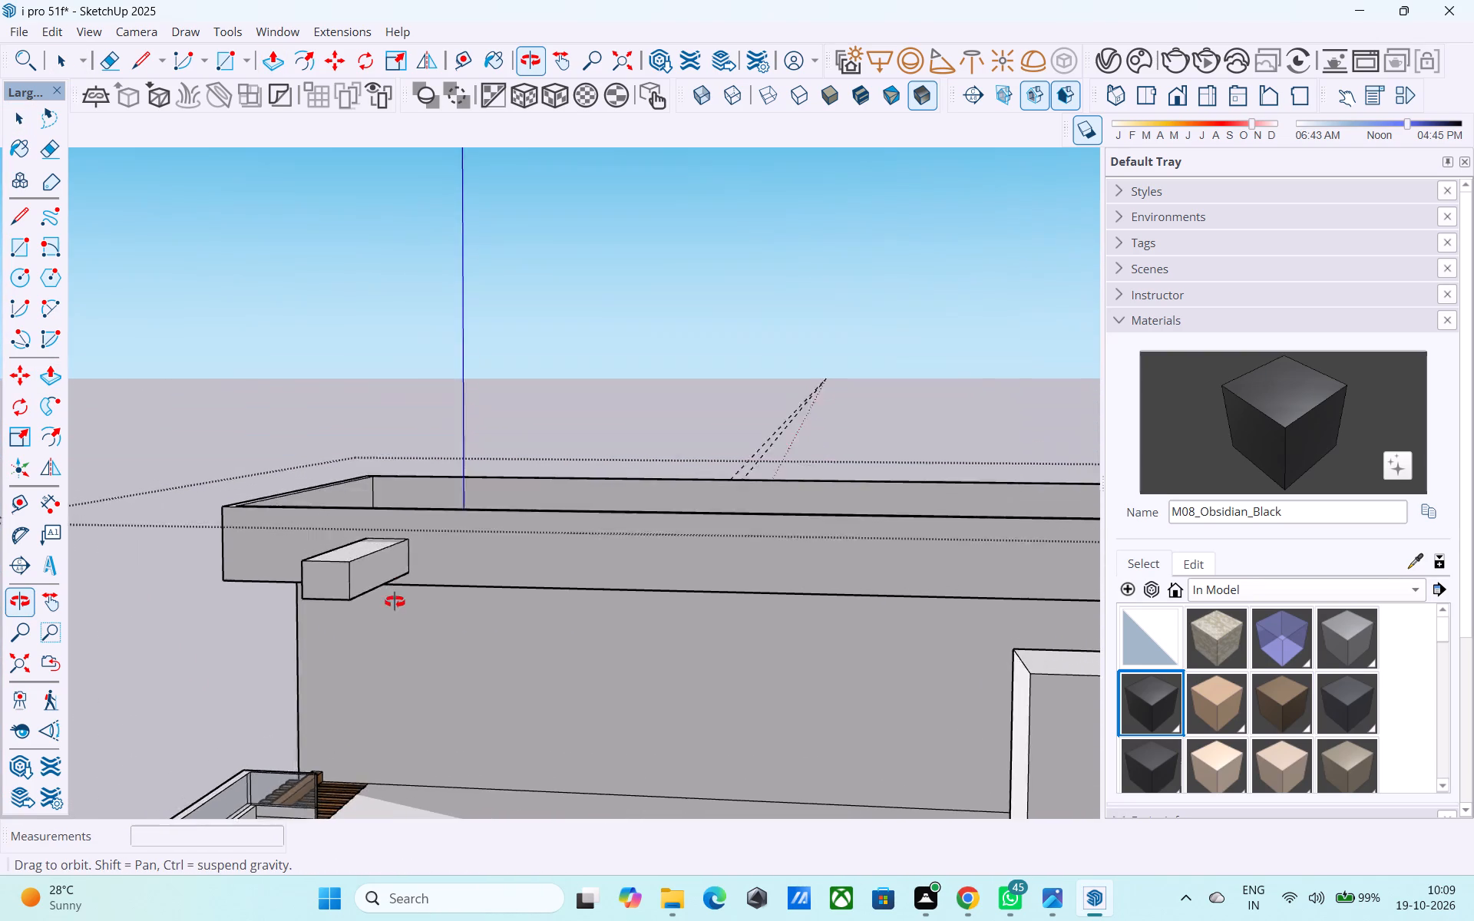
middle_drag(395, 602, 421, 715)
scroll(405, 650, down, 3)
scroll(404, 650, up, 3)
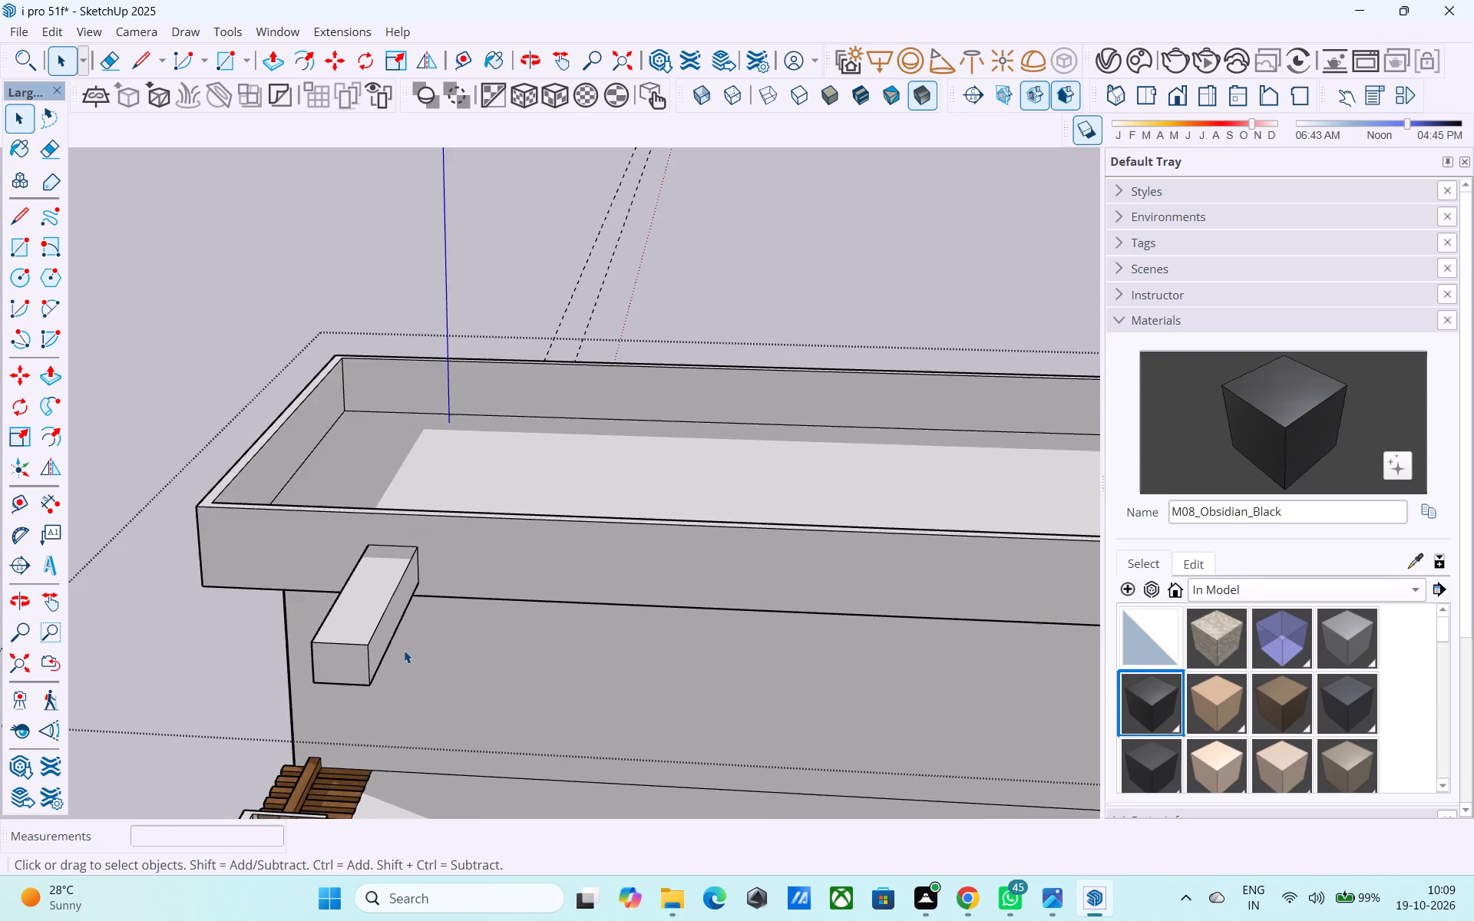
scroll(404, 650, up, 4)
click(385, 632)
key(p)
click(385, 632)
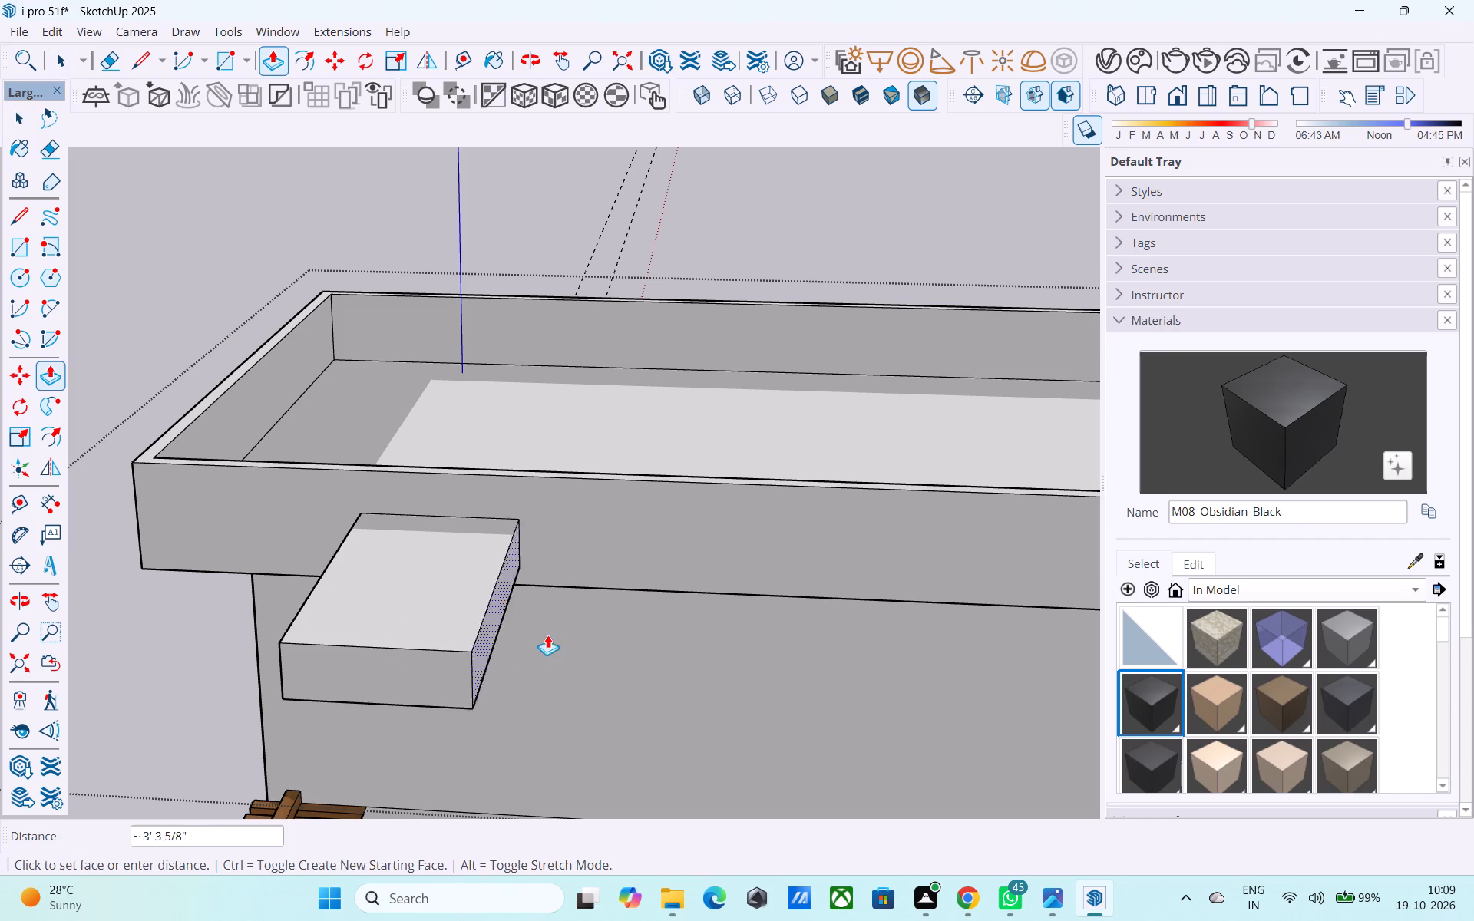
scroll(610, 652, down, 4)
middle_drag(613, 655, 501, 561)
shift+middle_drag(819, 612, 629, 612)
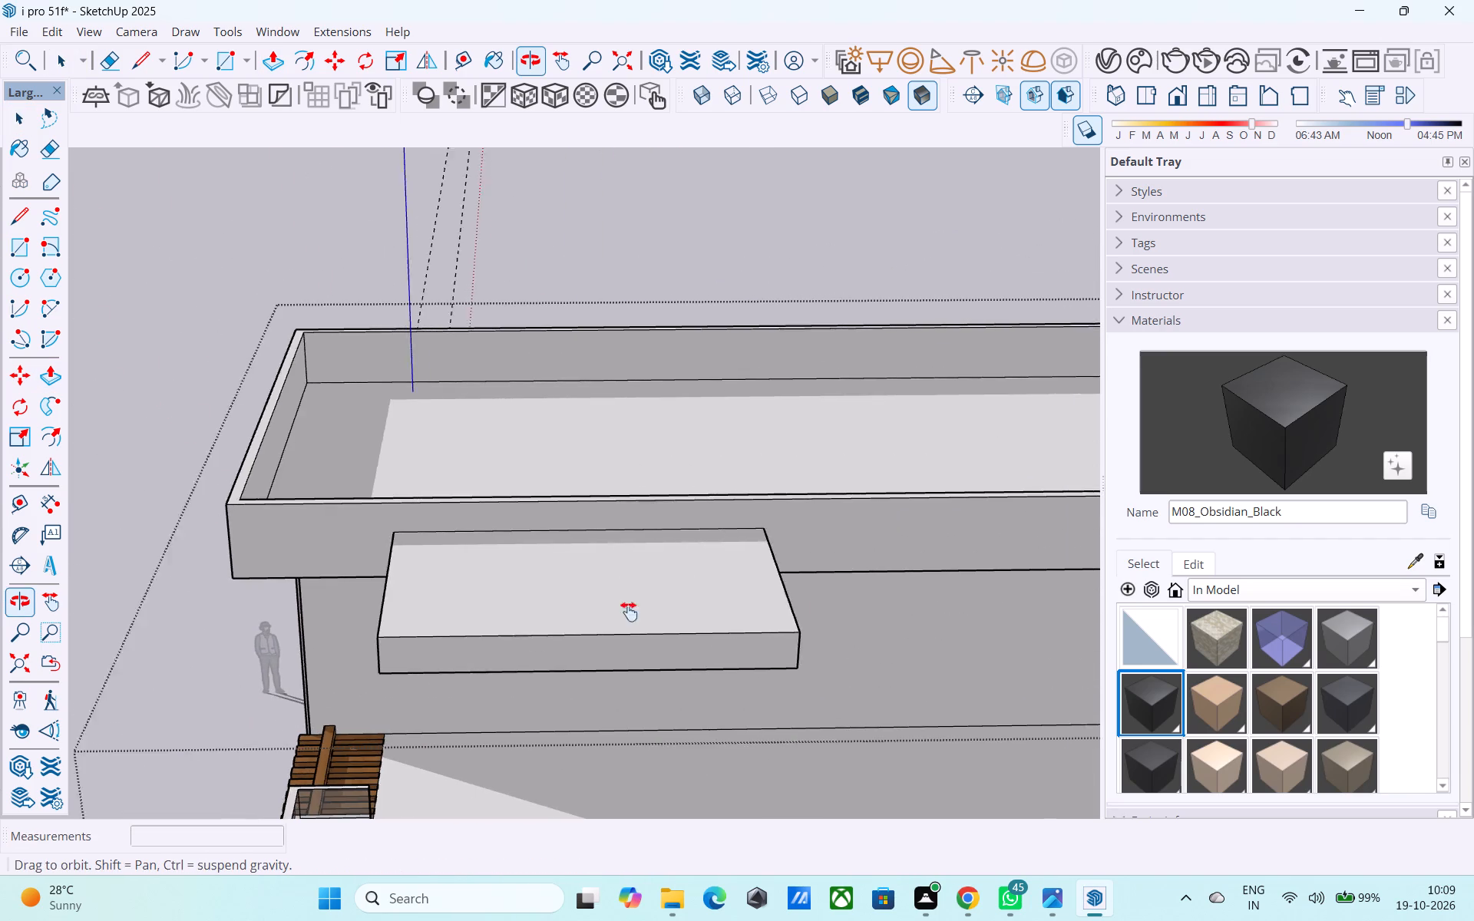
shift+middle_drag(629, 612, 436, 567)
shift+middle_drag(712, 583, 544, 580)
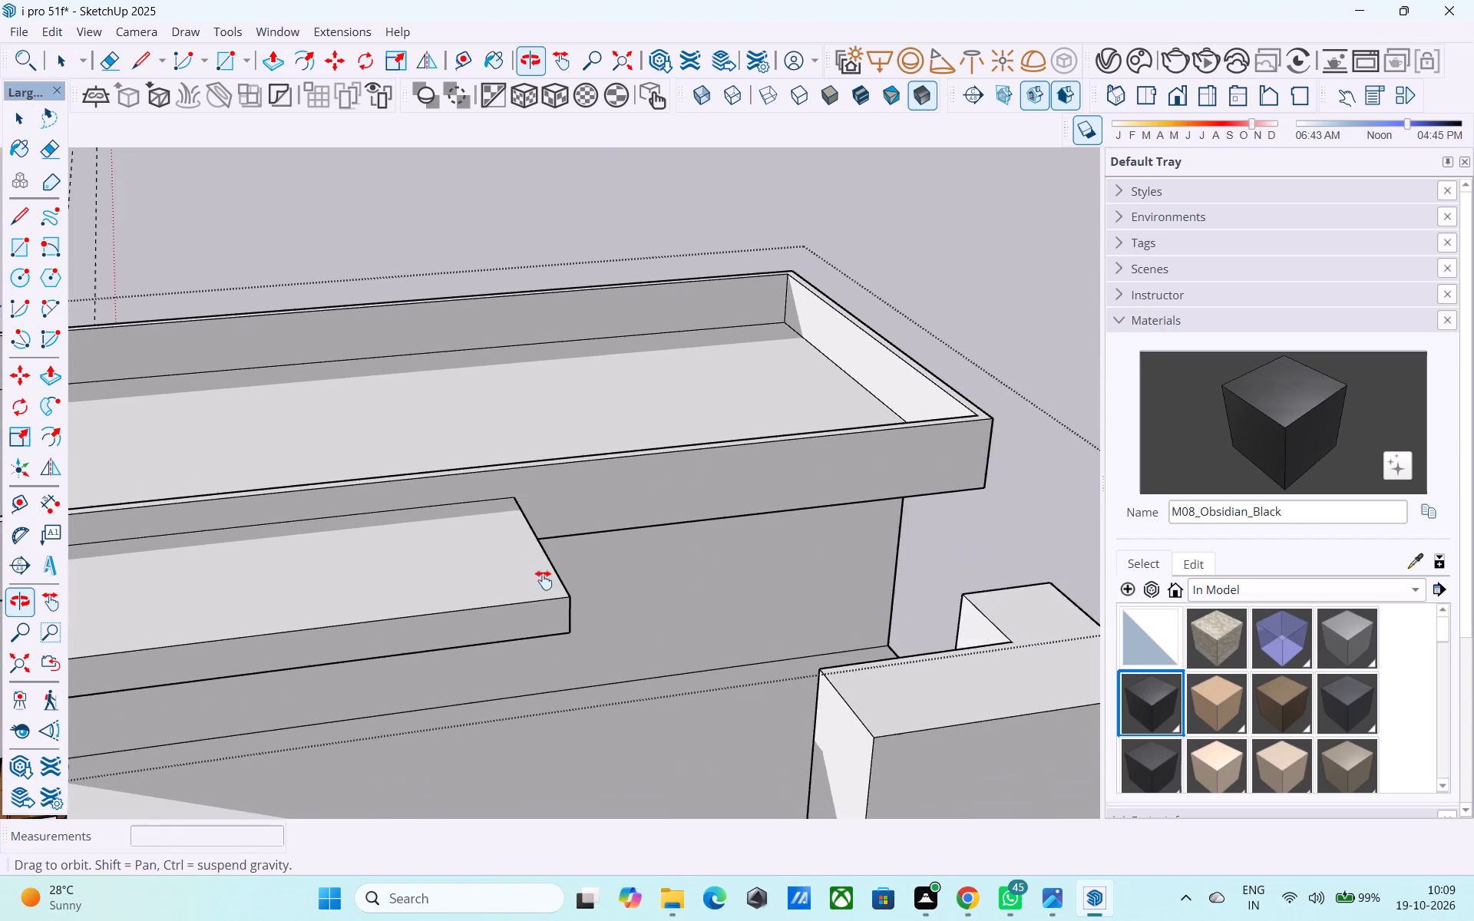
shift+middle_drag(544, 580, 560, 589)
click(1006, 618)
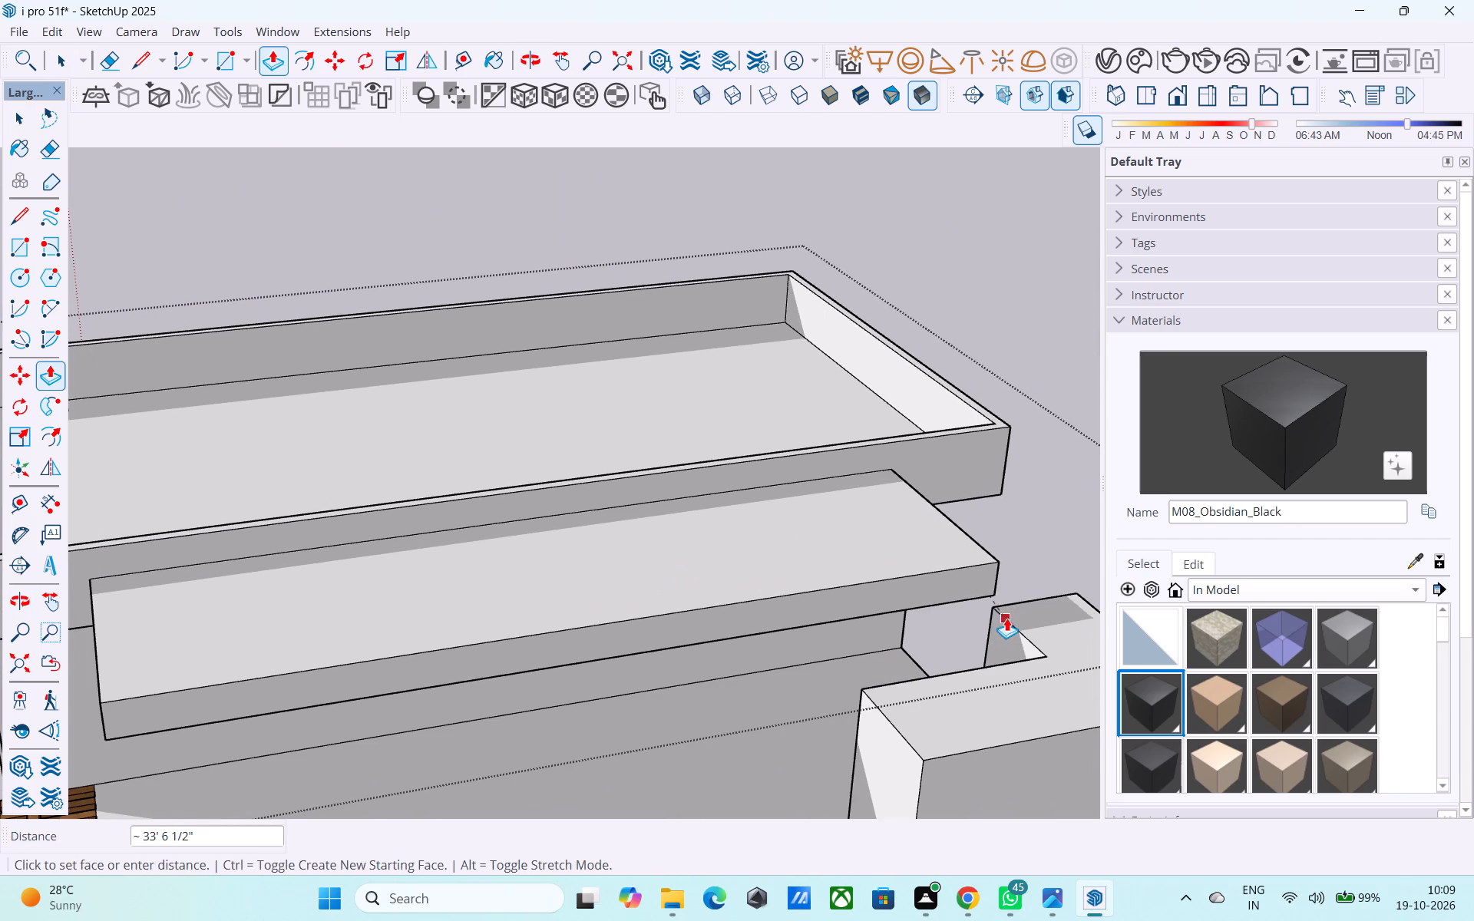
Examine the long canopy slab along the parapet from above and from the terrace side.
scroll(745, 629, down, 2)
shift+middle_drag(743, 629, 739, 577)
shift+middle_drag(630, 536, 666, 547)
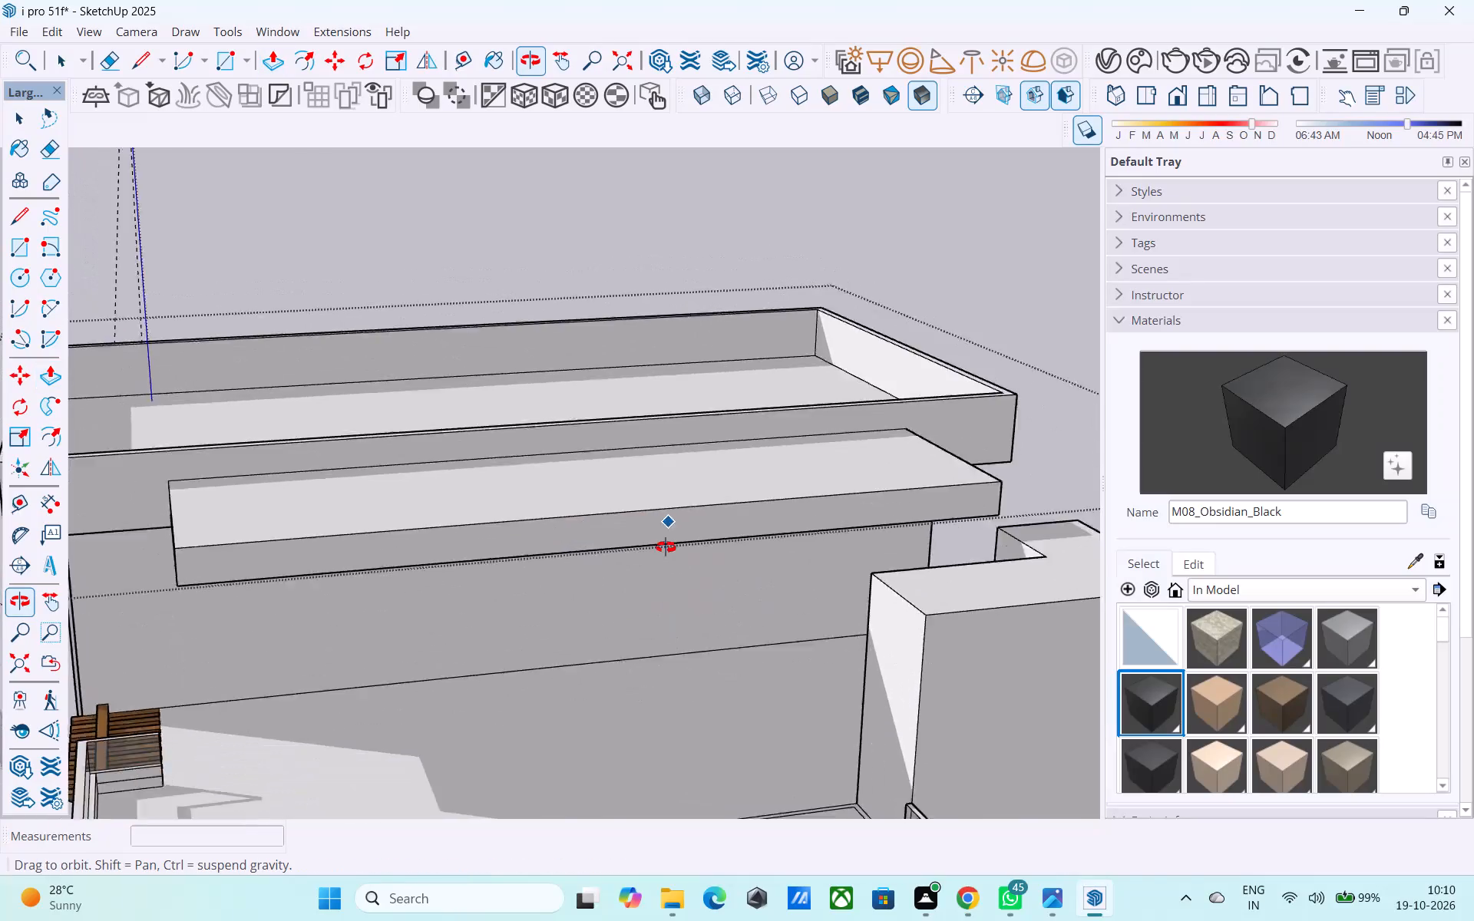
shift+middle_drag(666, 547, 664, 457)
scroll(651, 453, down, 2)
shift+middle_drag(629, 521, 688, 760)
shift+middle_drag(439, 527, 550, 502)
shift+middle_drag(549, 502, 501, 512)
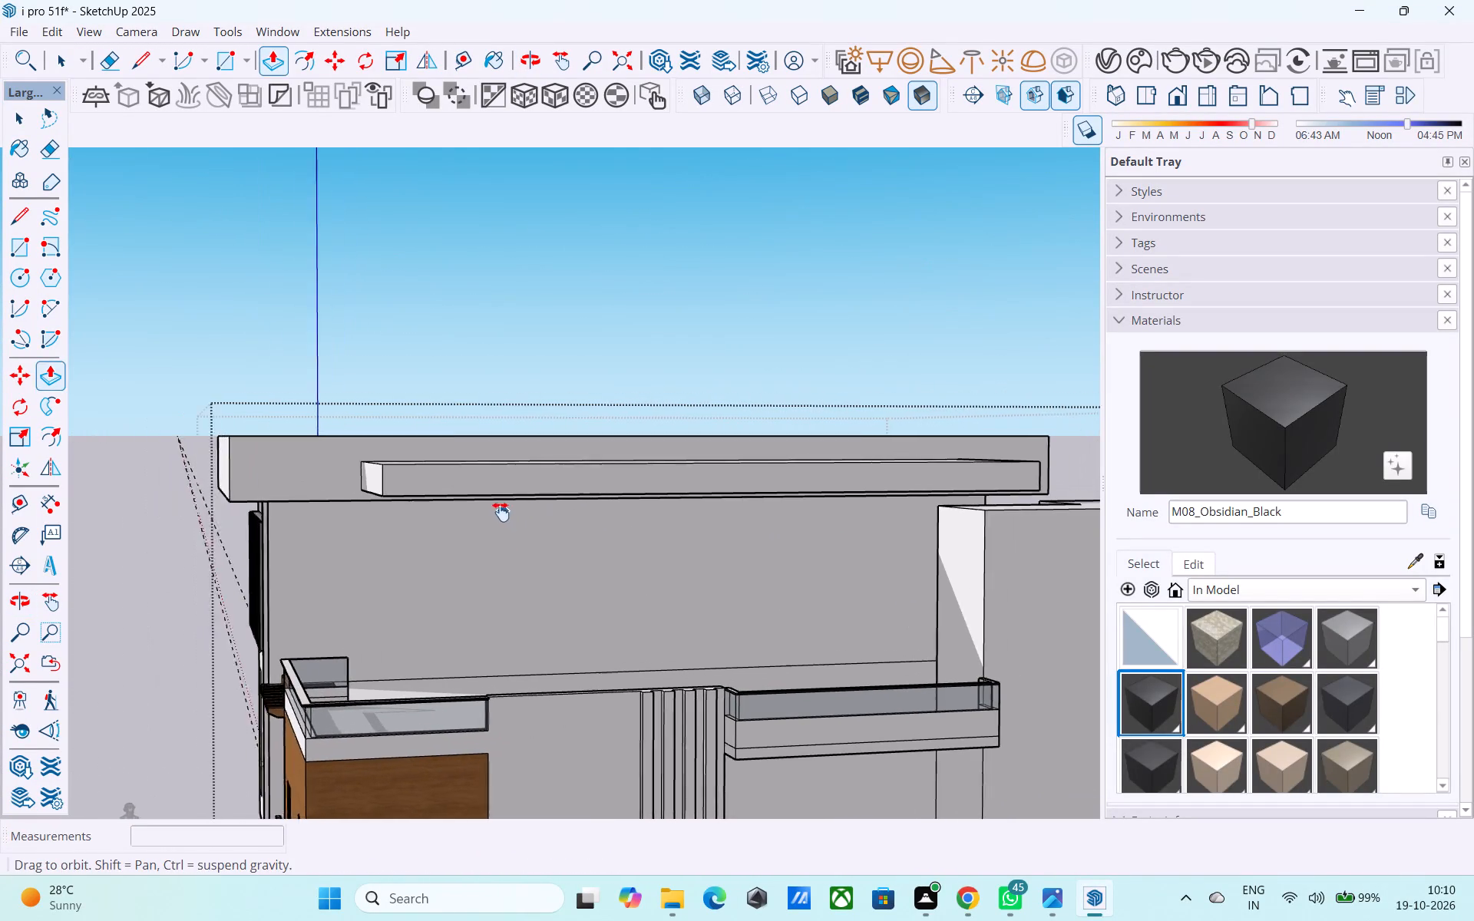
shift+middle_drag(501, 512, 478, 512)
middle_drag(497, 454, 458, 483)
middle_drag(461, 515, 481, 546)
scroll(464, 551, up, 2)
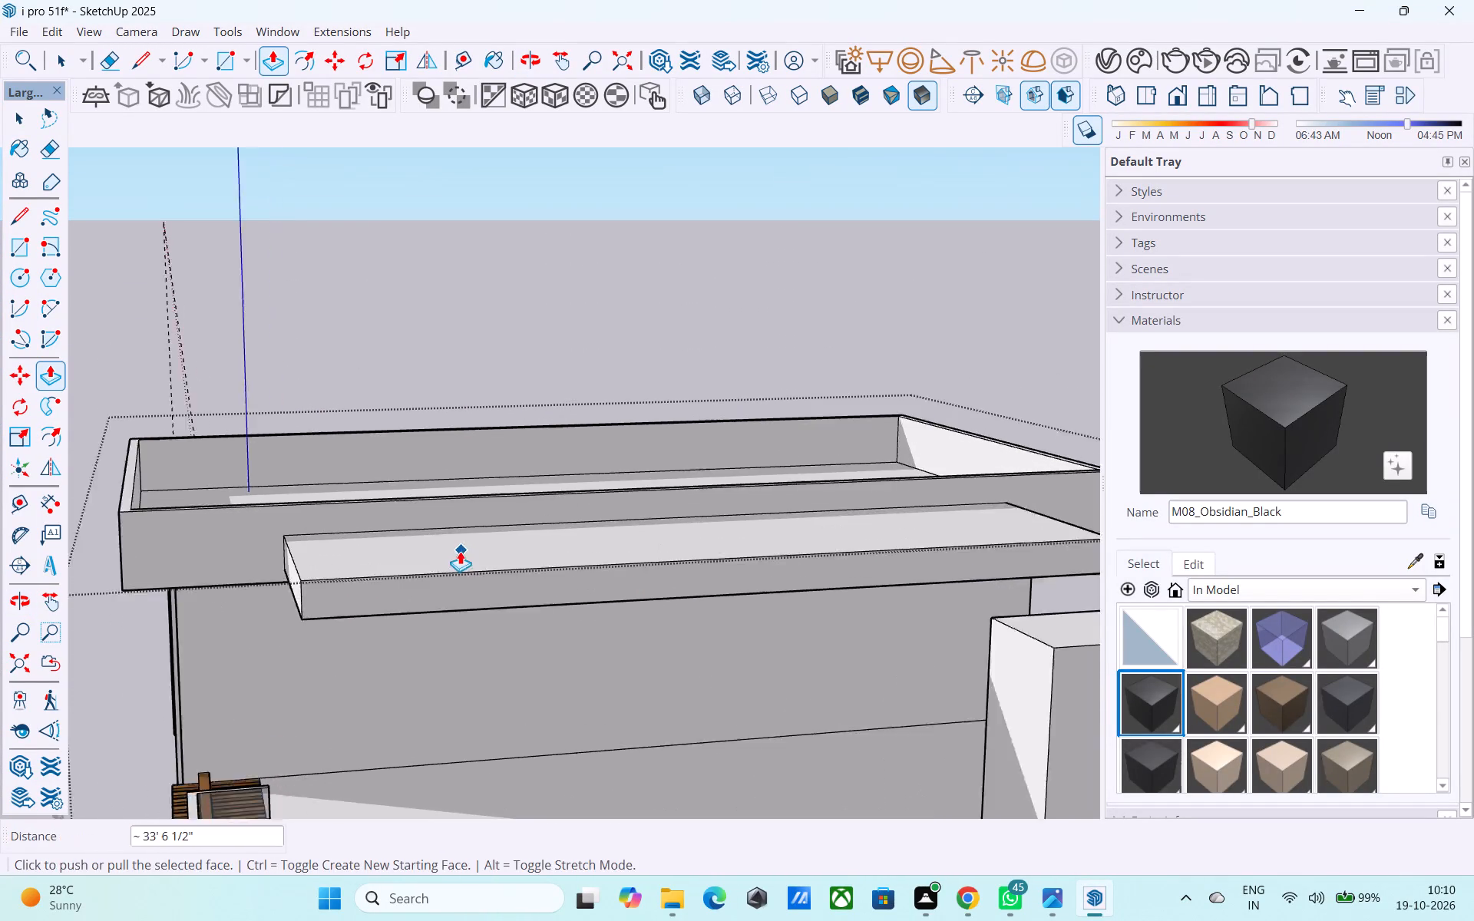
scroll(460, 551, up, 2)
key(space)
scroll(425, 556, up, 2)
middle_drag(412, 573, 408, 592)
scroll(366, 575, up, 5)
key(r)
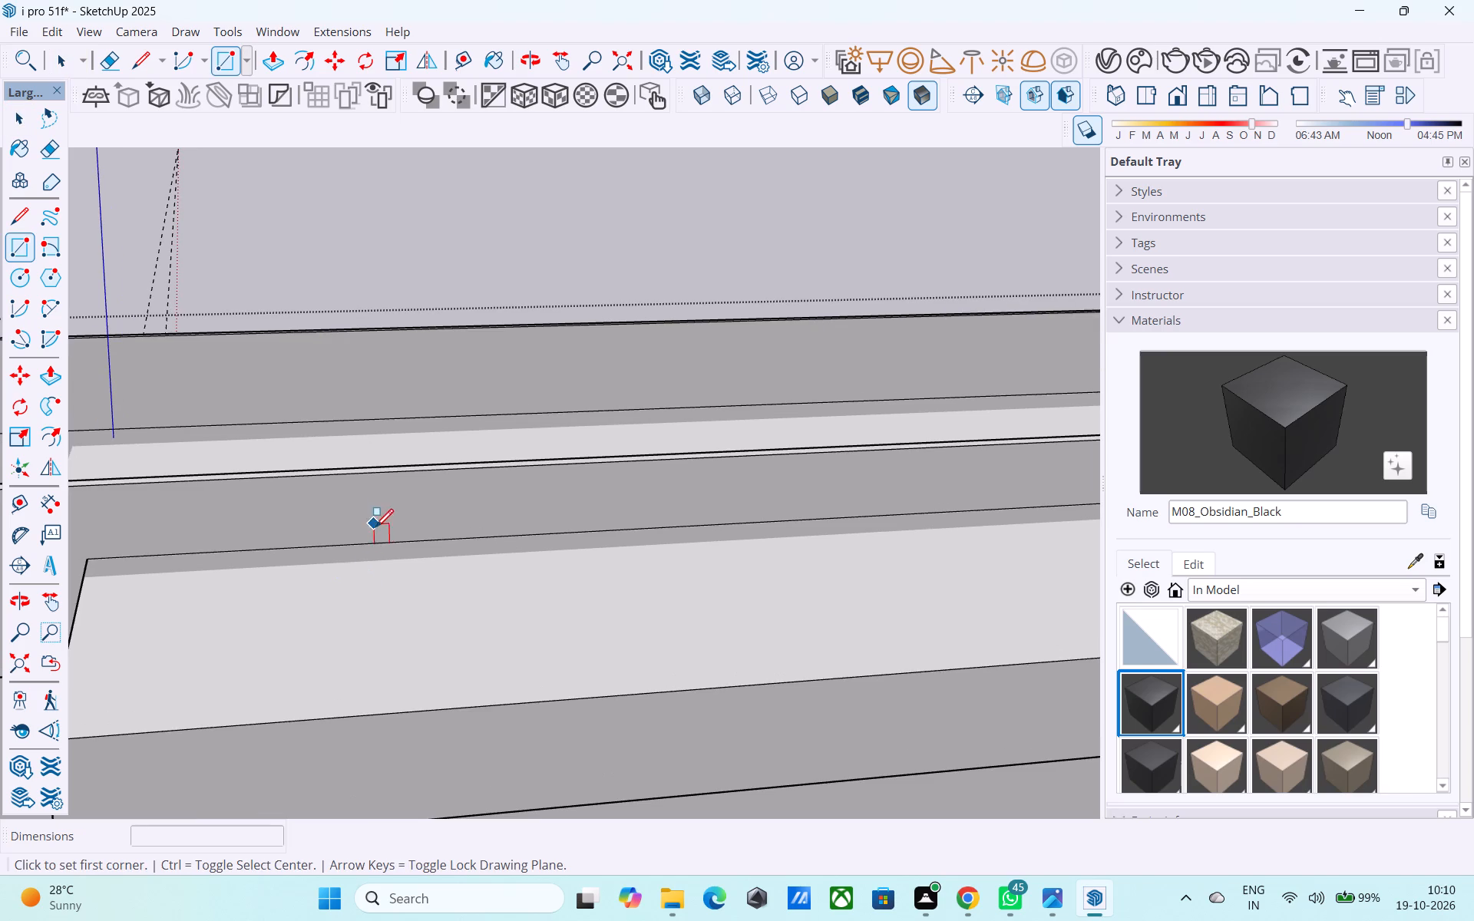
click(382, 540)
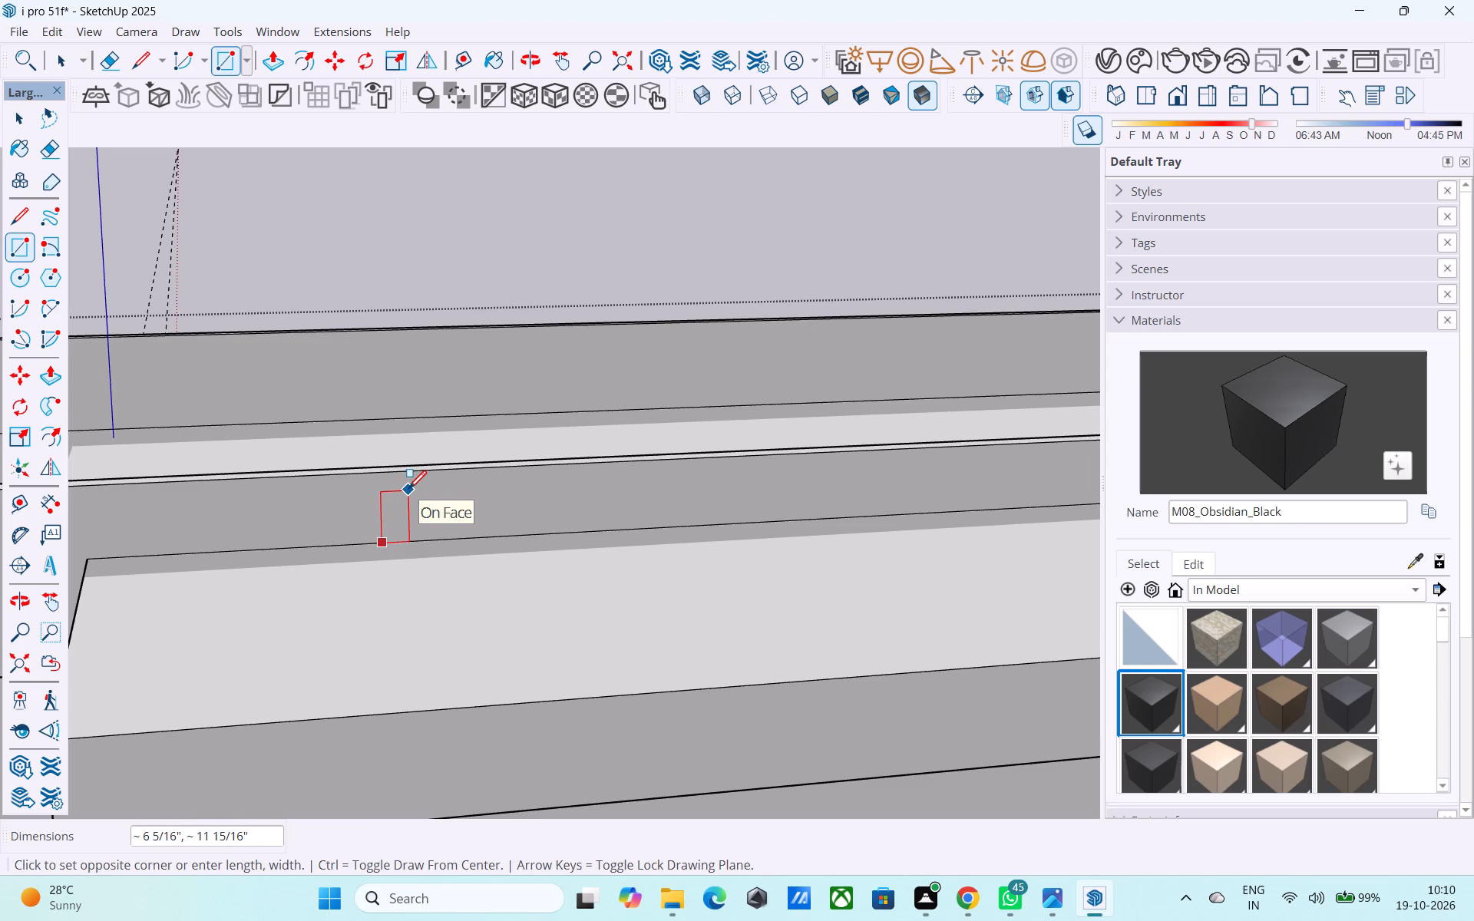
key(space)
Draw a 6" vertical line up the parapet face from the canopy slab's top rear edge.
key(l)
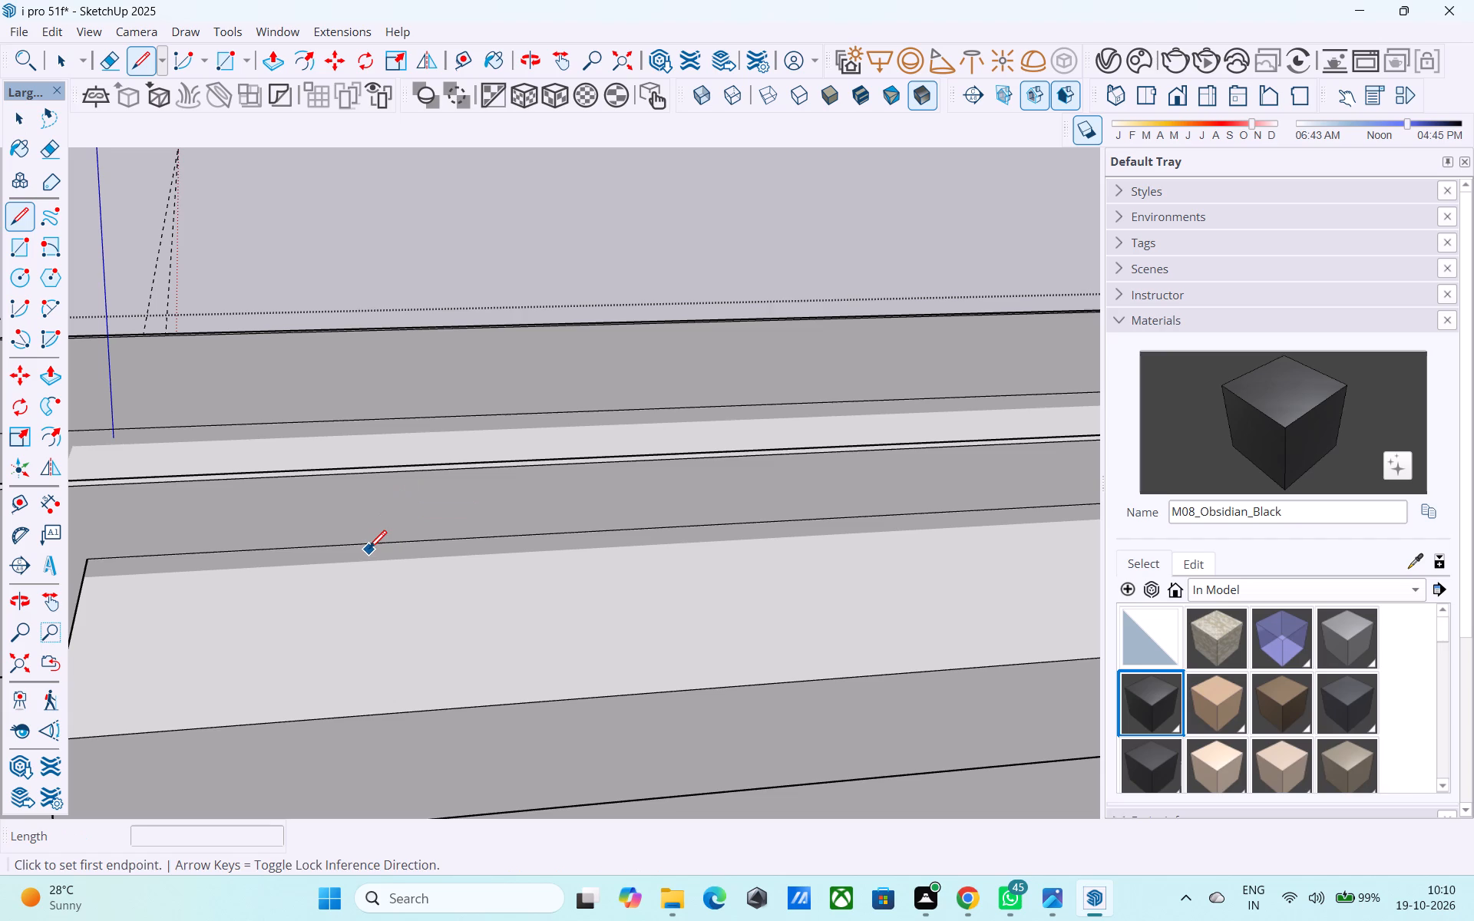
click(365, 548)
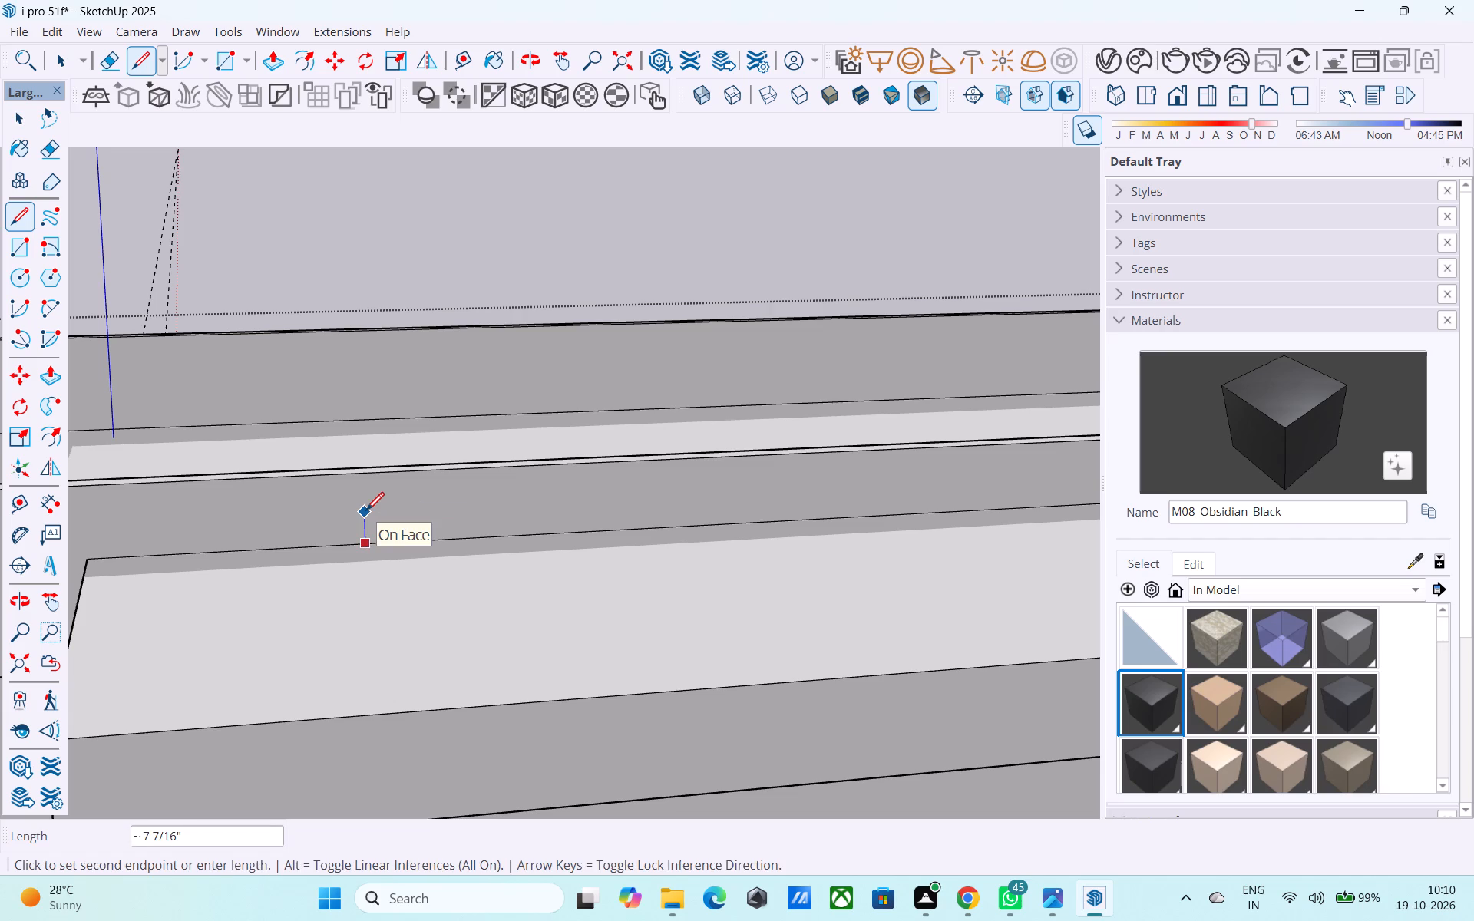
key(3)
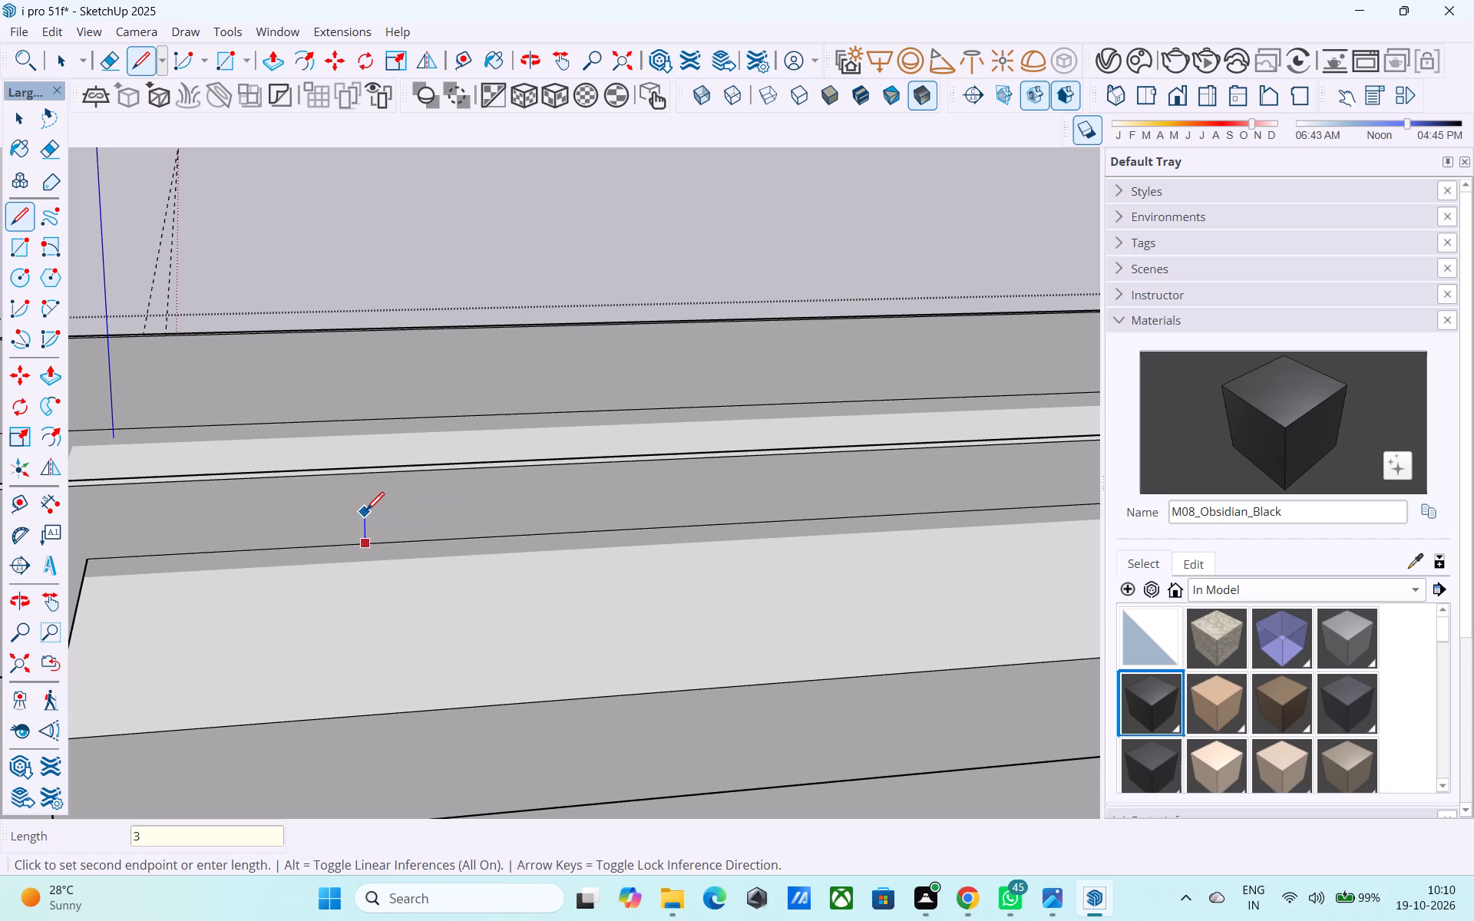
key(BackSpace)
key(BackSpace)
text(6")
key(Return)
Draw a rectangle about 3 11/16" wide and 6" high from the line's top end down to the slab's rear edge.
key(r)
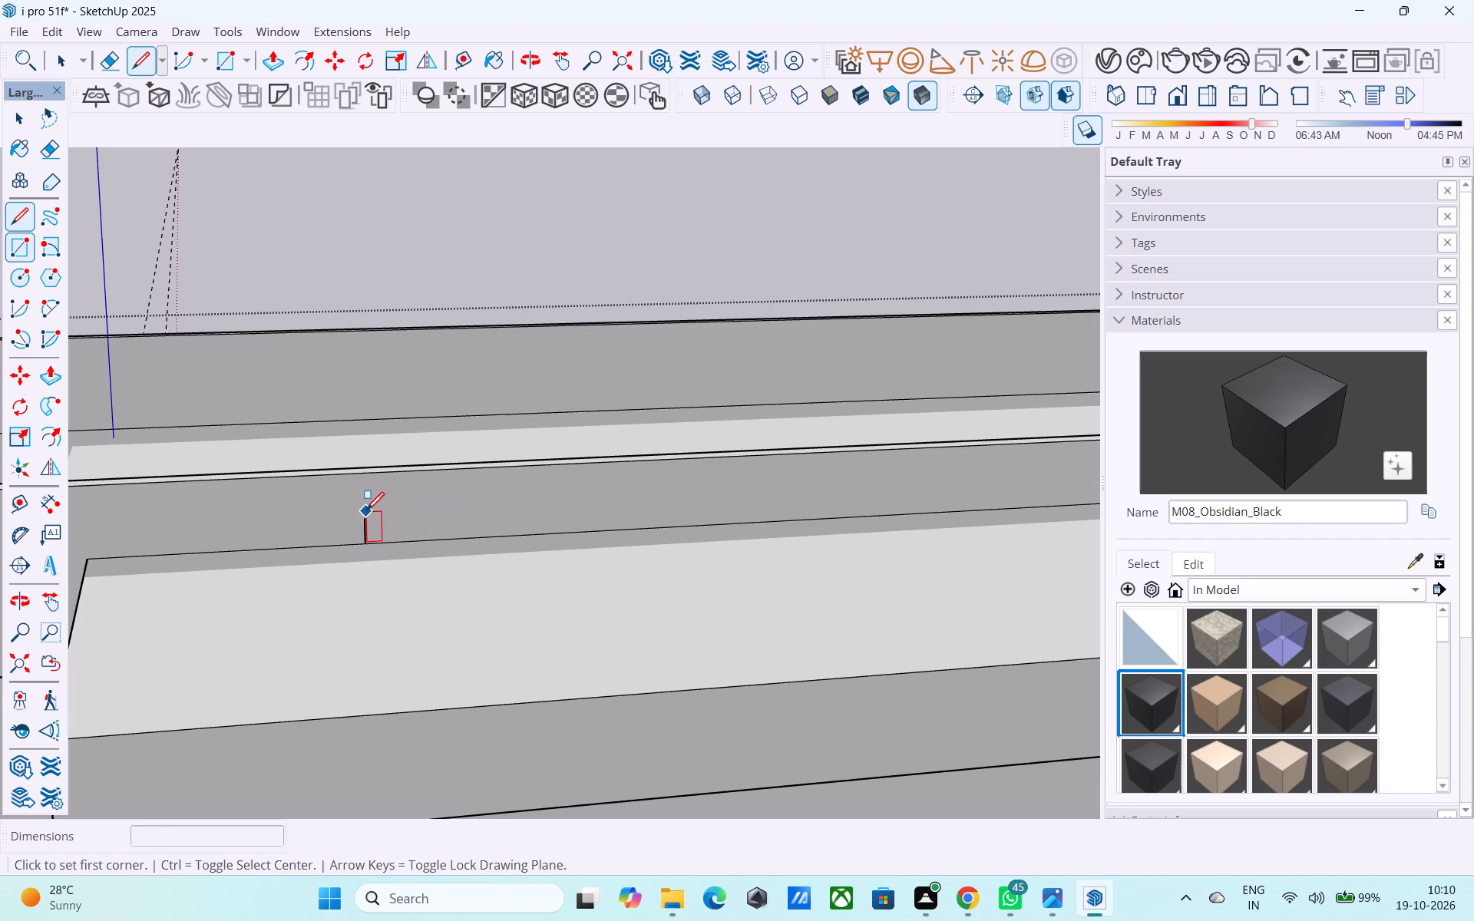
click(366, 511)
key(r)
scroll(367, 523, up, 6)
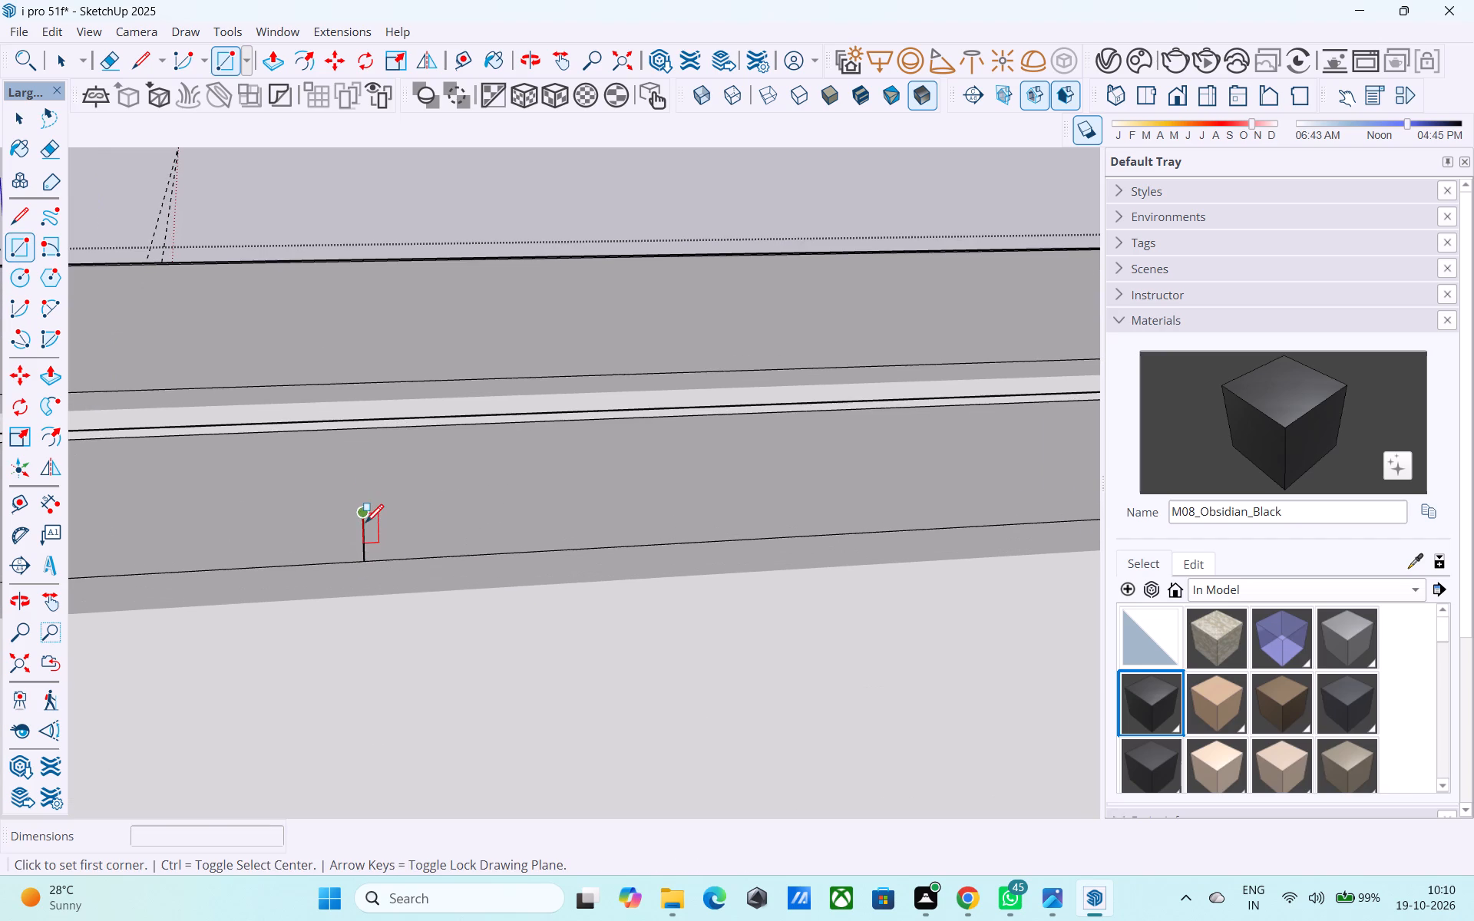
click(363, 522)
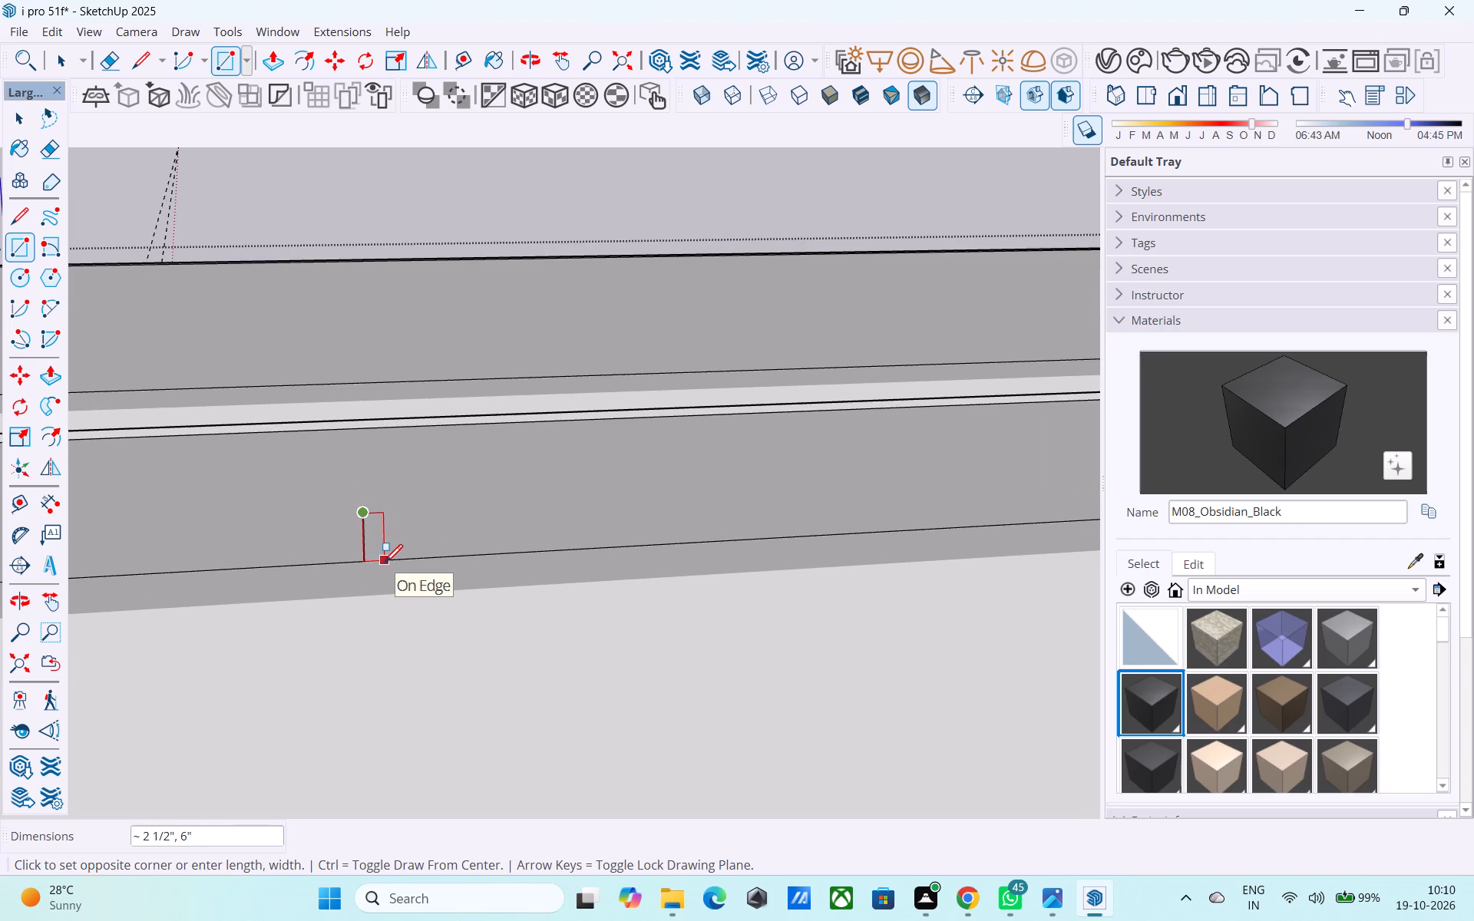
click(398, 561)
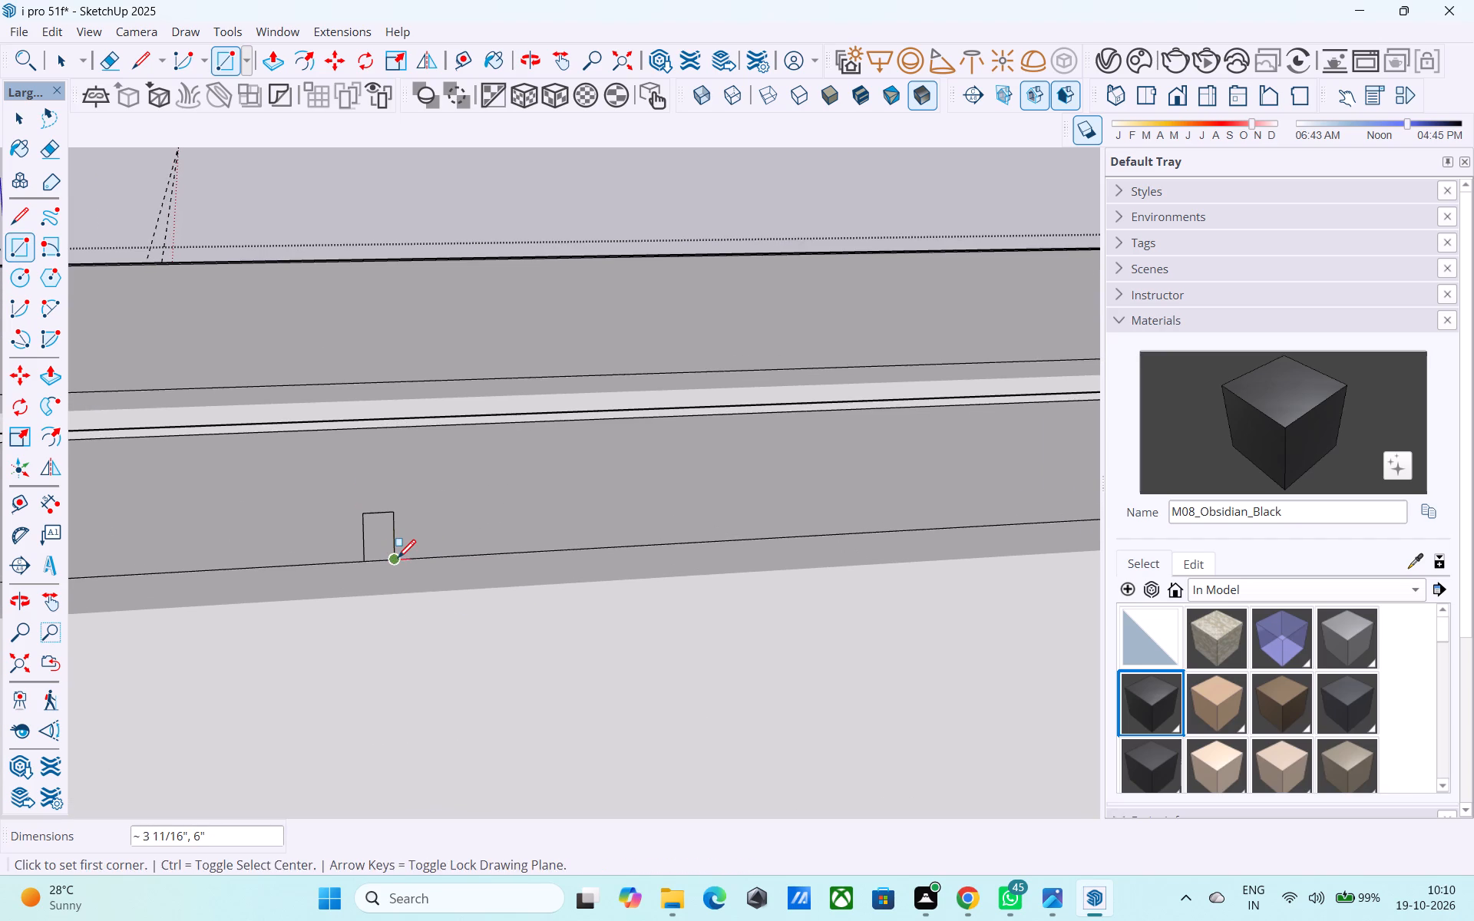
Push/Pull the small rectangle 9' 3" across the canopy slab to its front edge, forming a rib.
key(space)
click(381, 543)
key(p)
click(381, 543)
scroll(382, 559, down, 4)
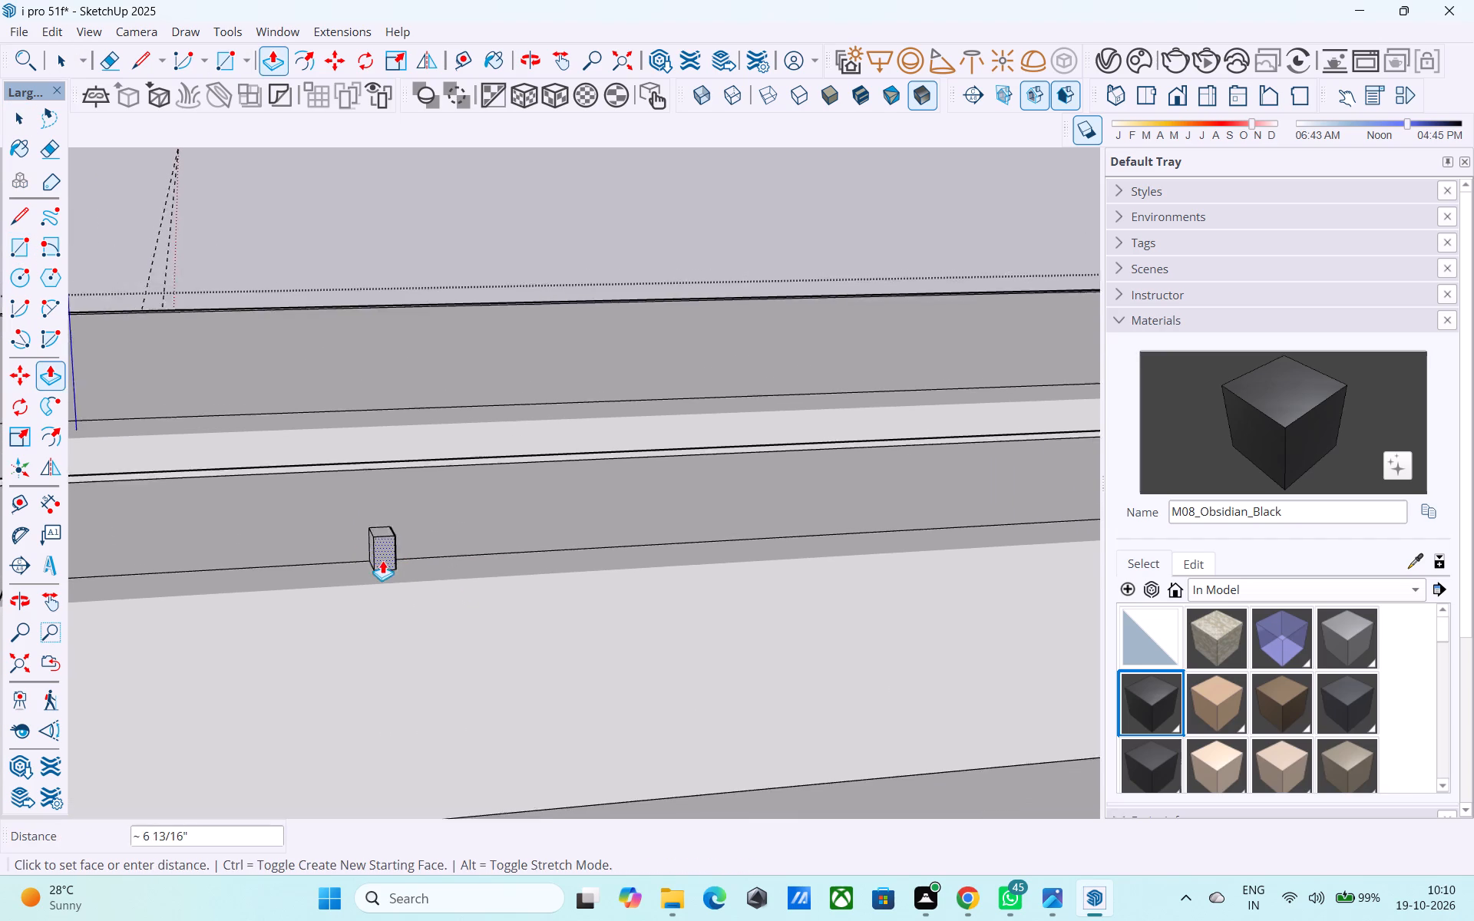
scroll(382, 560, down, 7)
shift+middle_drag(411, 690, 408, 539)
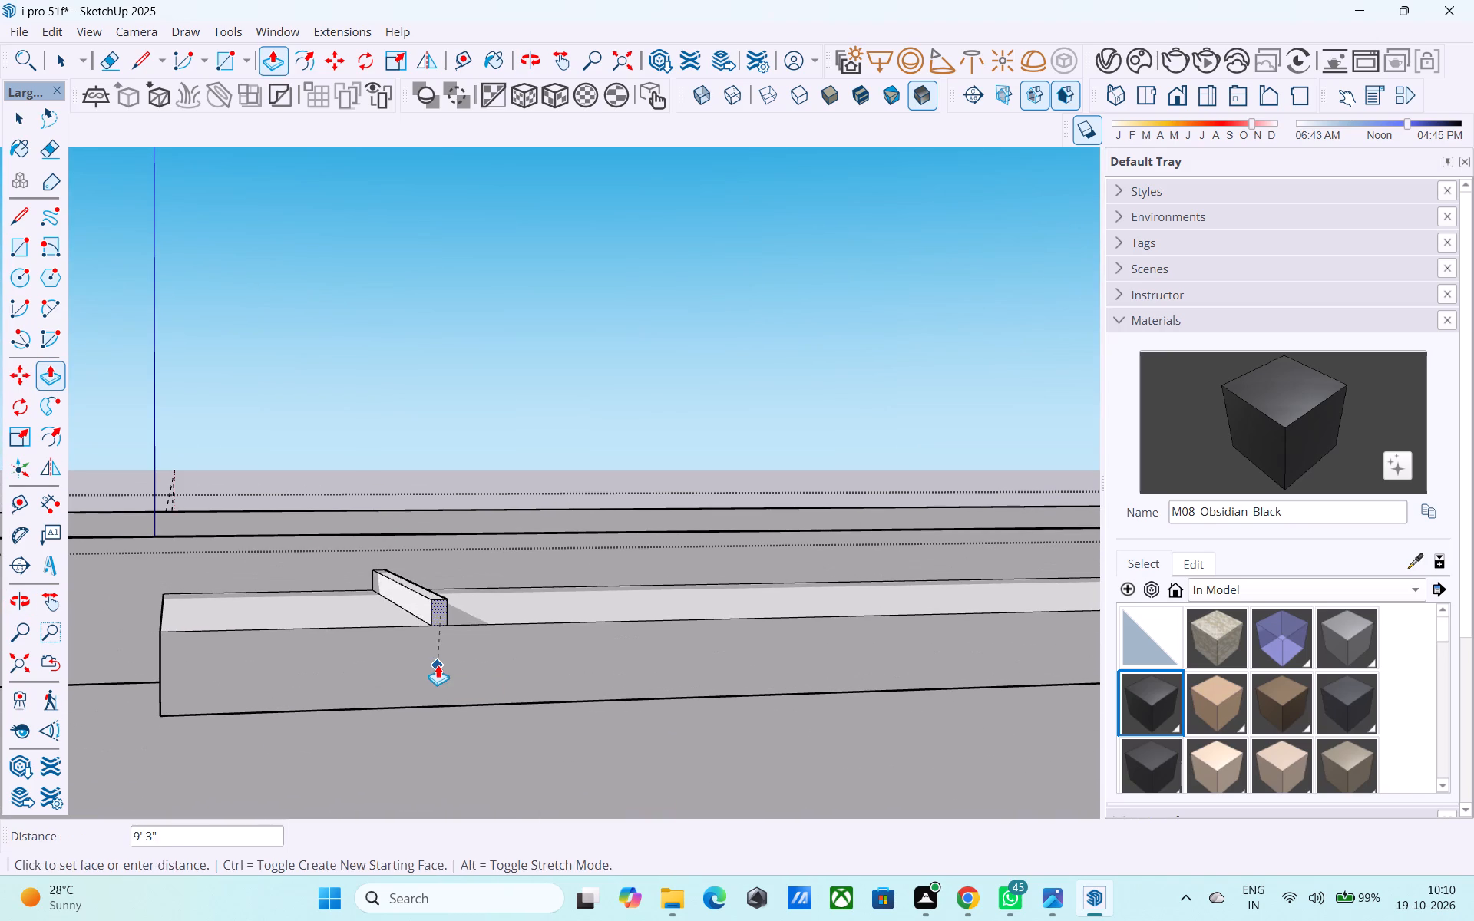
click(438, 665)
Push/Pull the rib's end face another 1' beyond the slab's front edge.
middle_drag(439, 665, 425, 667)
shift+middle_drag(431, 642, 421, 649)
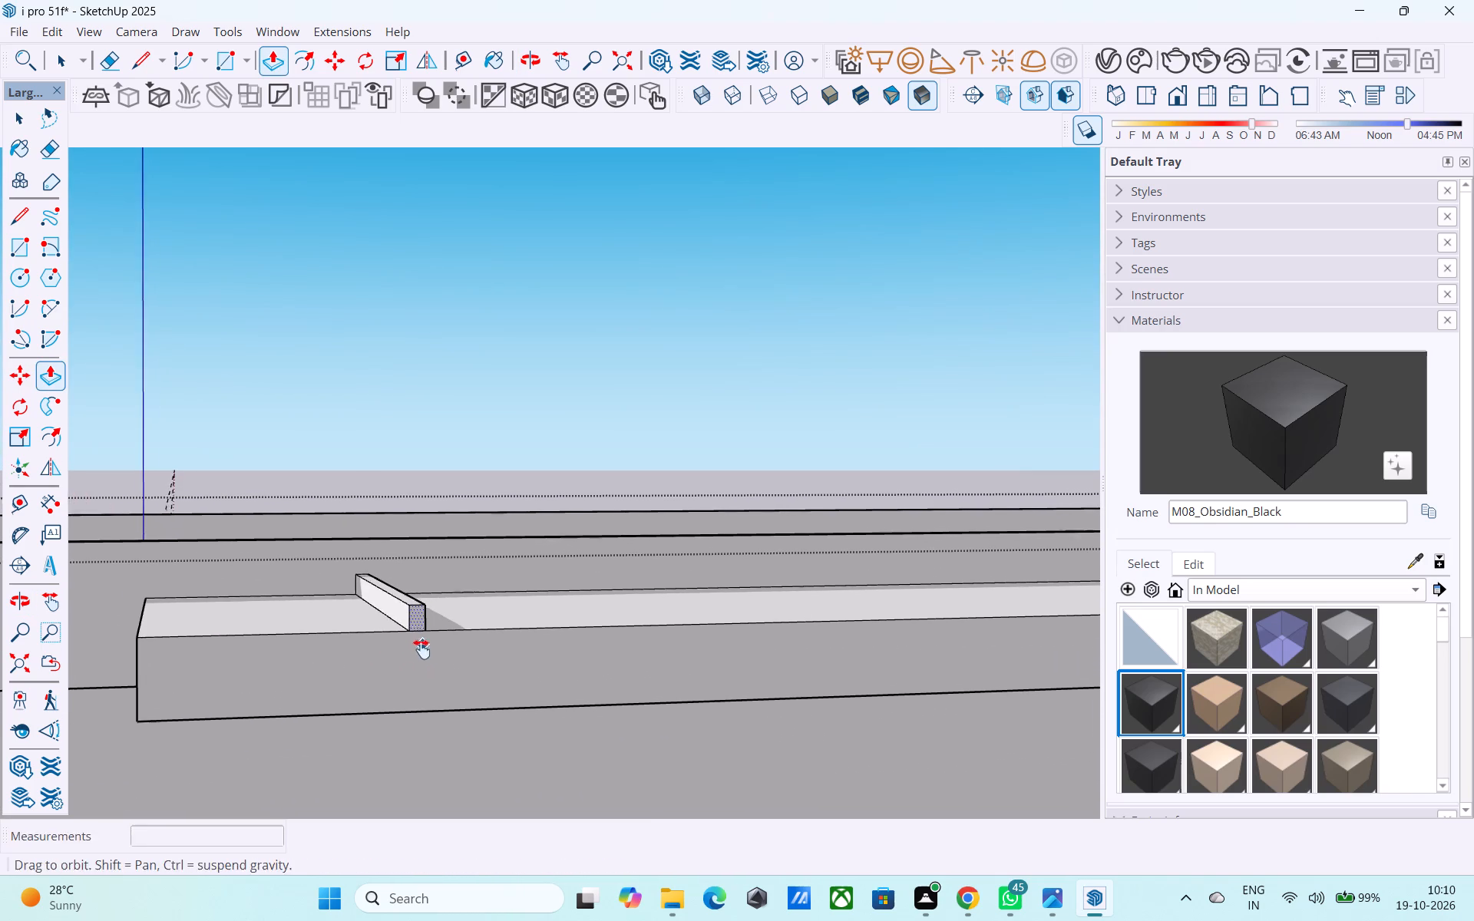
shift+middle_drag(421, 649, 421, 653)
scroll(421, 637, up, 4)
click(414, 621)
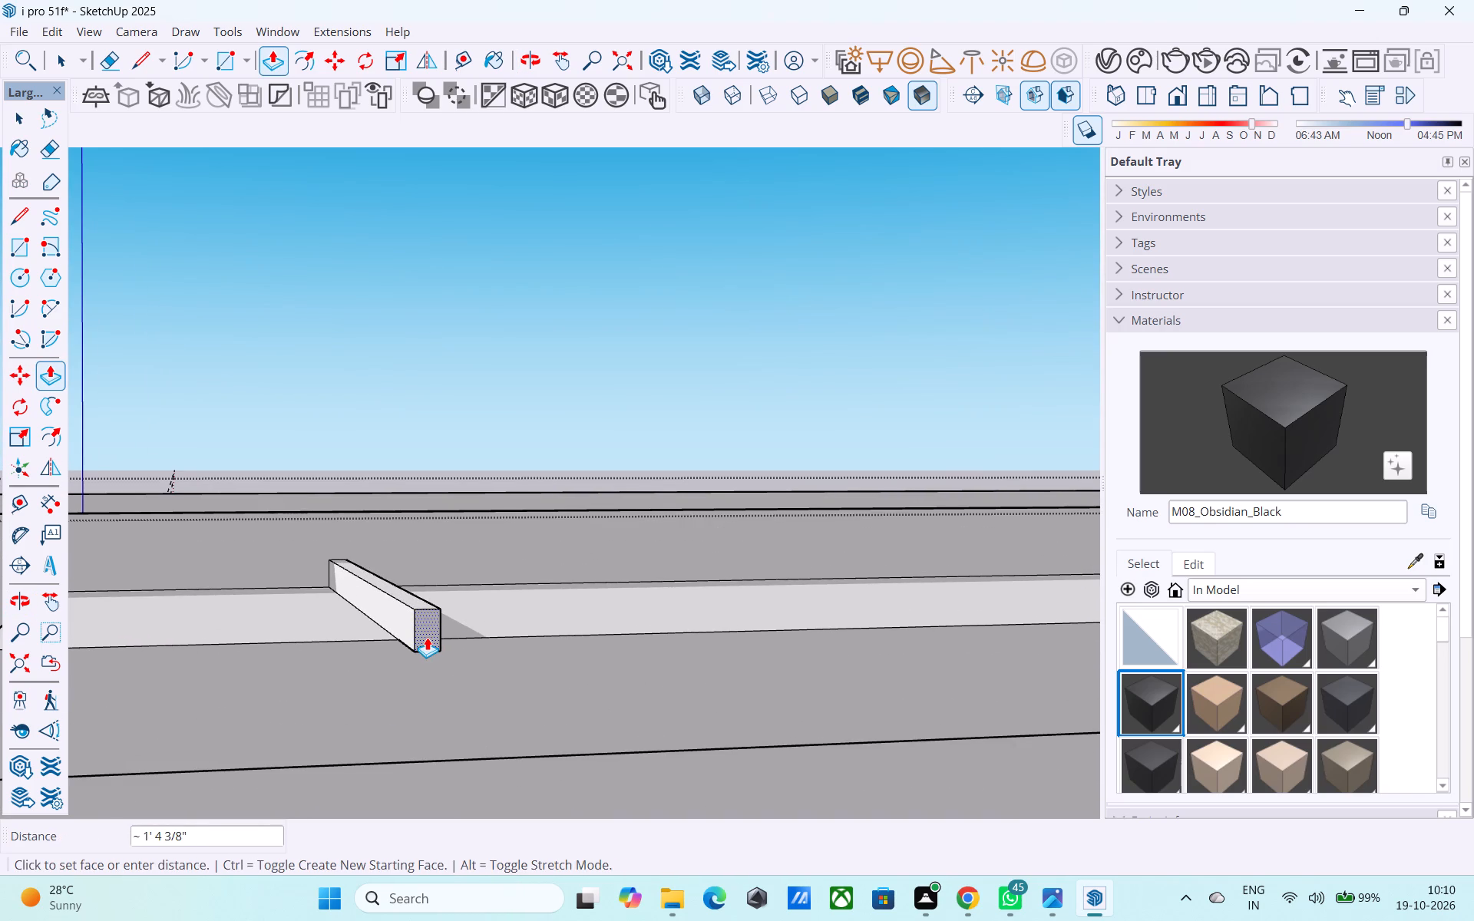
text(1')
key(Return)
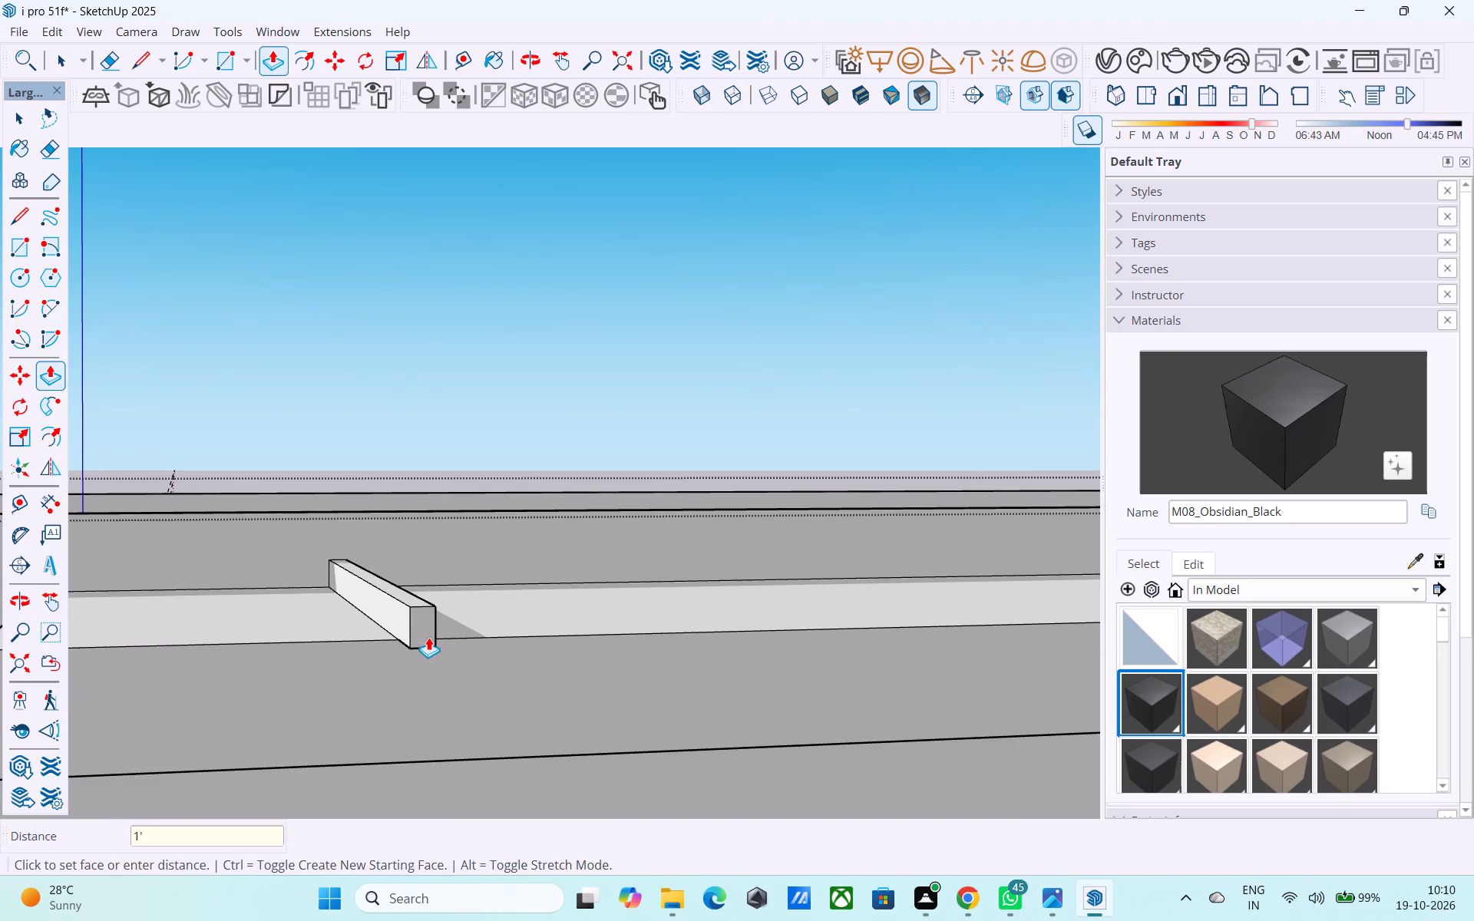
Push/Pull the underside of the rib's overhanging end down about 1' 6 5/8" in front of the slab.
middle_drag(427, 610, 469, 421)
middle_drag(458, 528, 468, 328)
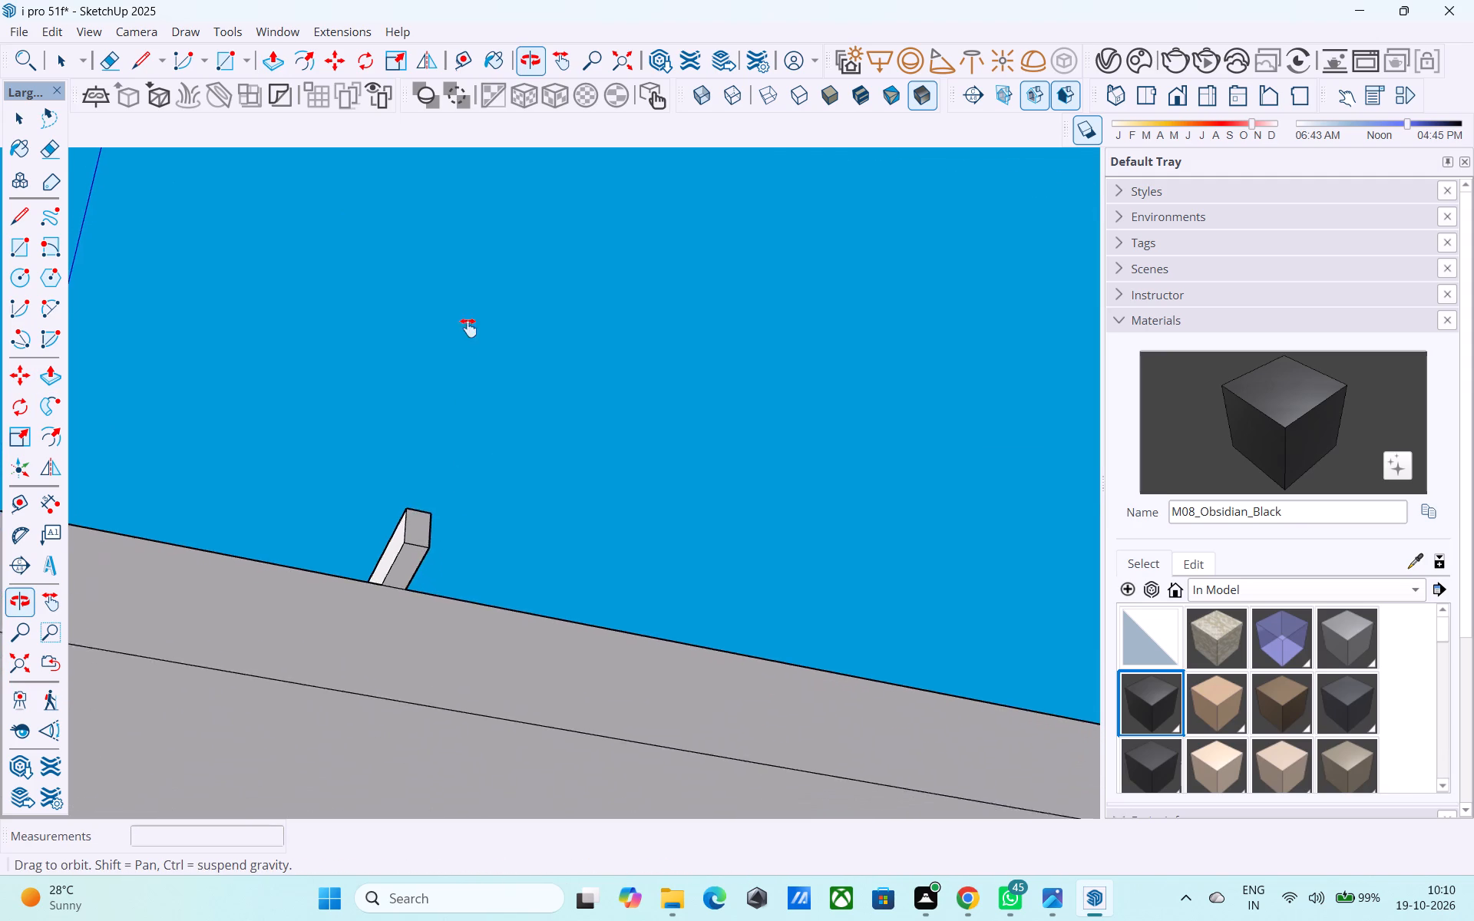
middle_drag(468, 328, 478, 289)
scroll(478, 328, down, 4)
key(space)
click(444, 426)
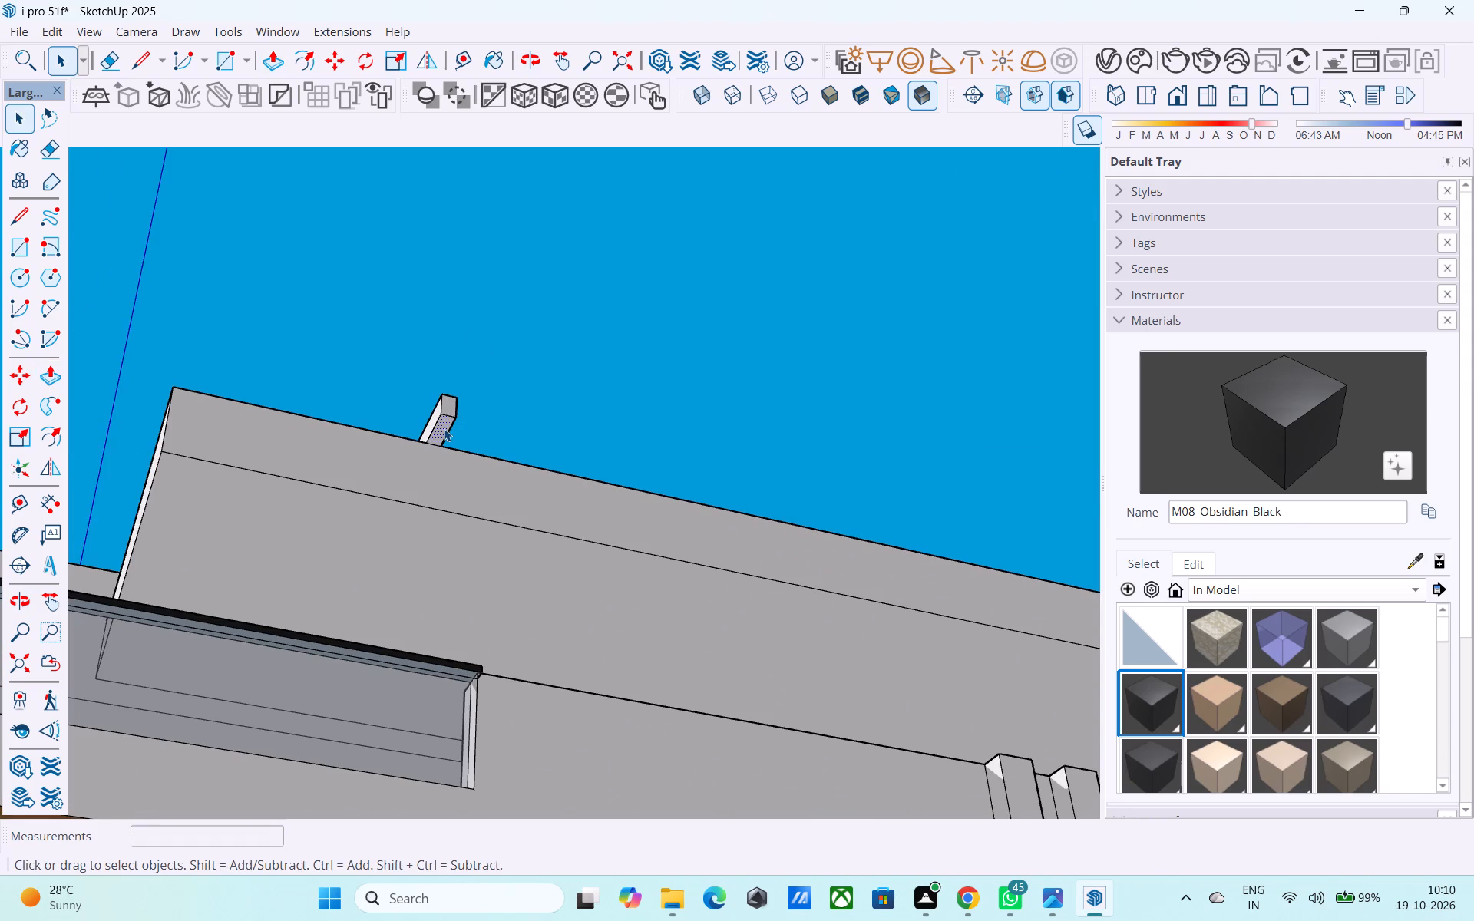
key(p)
click(444, 427)
scroll(435, 486, down, 9)
middle_drag(435, 521, 382, 722)
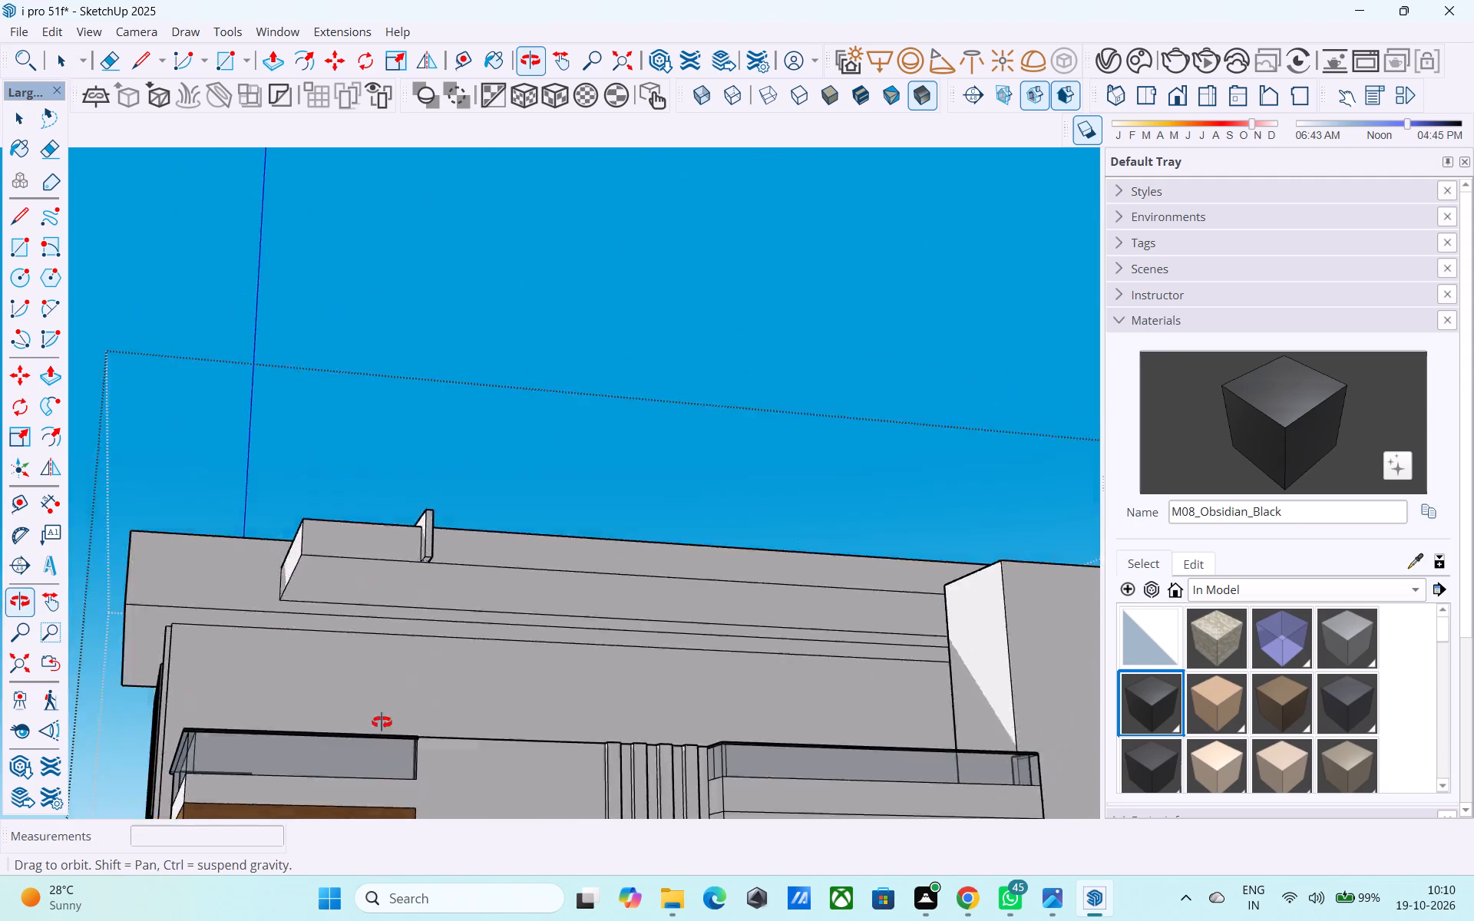
middle_drag(382, 722, 303, 869)
shift+middle_drag(411, 738, 382, 572)
click(385, 571)
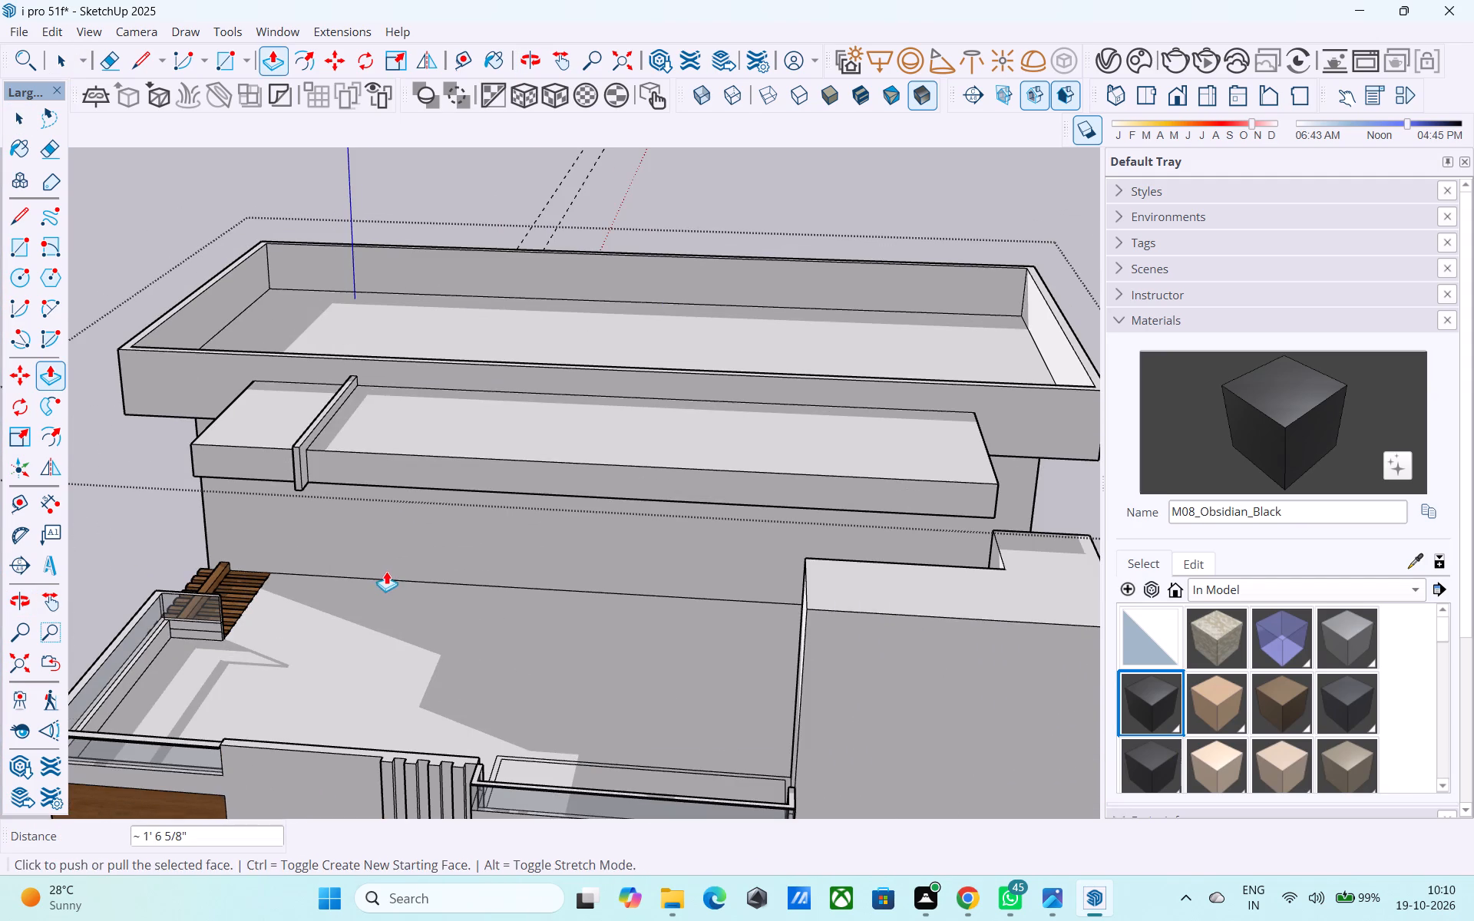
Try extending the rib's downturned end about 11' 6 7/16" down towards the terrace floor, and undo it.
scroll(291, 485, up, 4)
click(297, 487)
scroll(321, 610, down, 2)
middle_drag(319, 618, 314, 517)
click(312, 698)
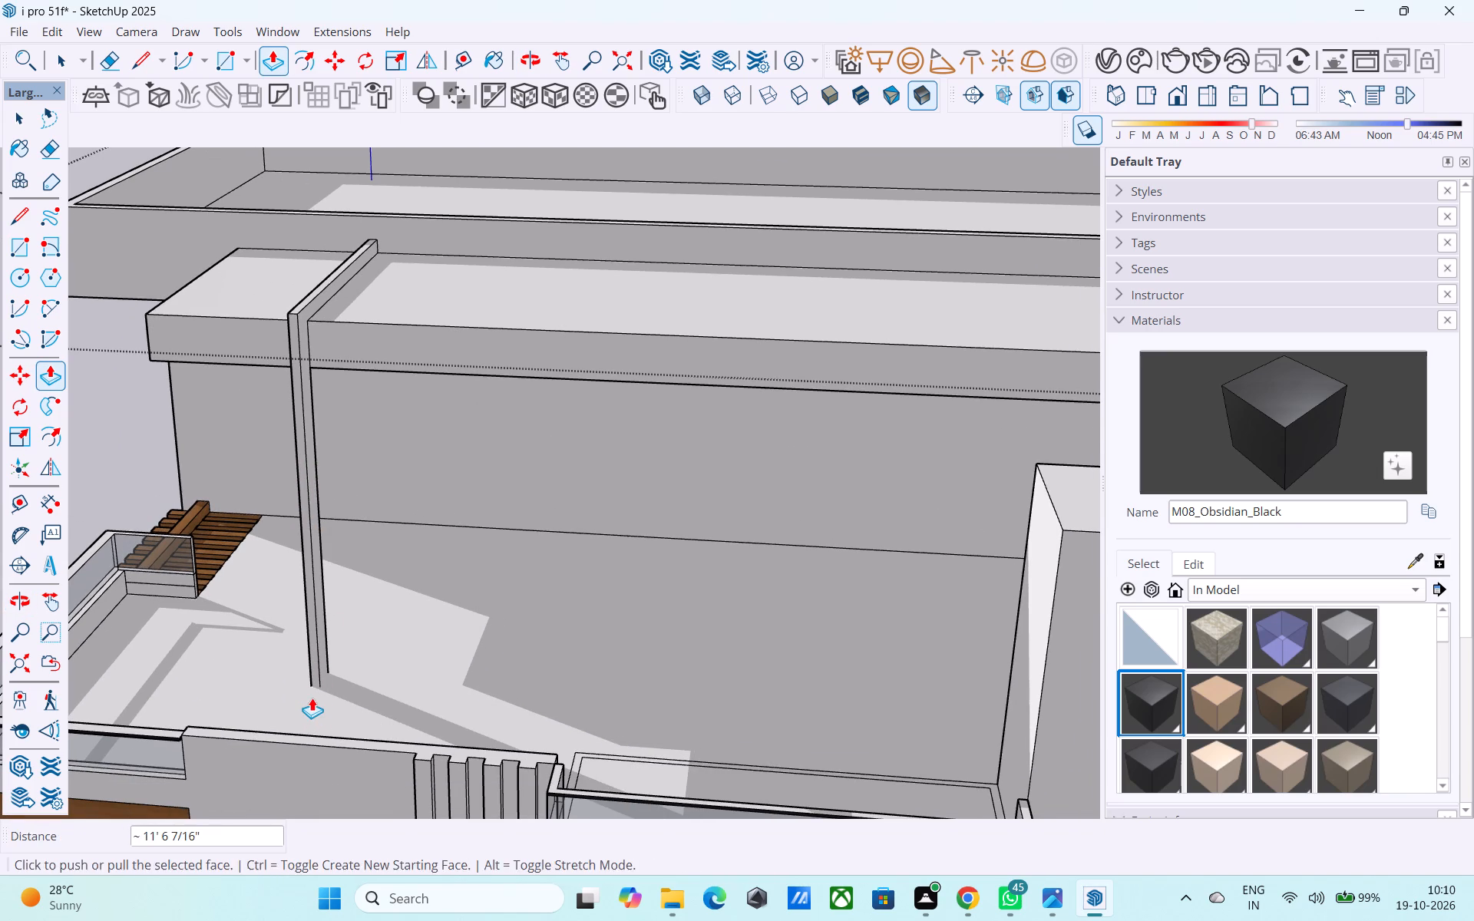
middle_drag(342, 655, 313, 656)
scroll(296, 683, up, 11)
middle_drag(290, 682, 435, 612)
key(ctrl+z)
Push/Pull the bottom face of the rib's downturned end about 11' 15/16" down to the terrace floor.
middle_drag(372, 546, 415, 715)
scroll(449, 580, down, 8)
middle_drag(452, 581, 499, 708)
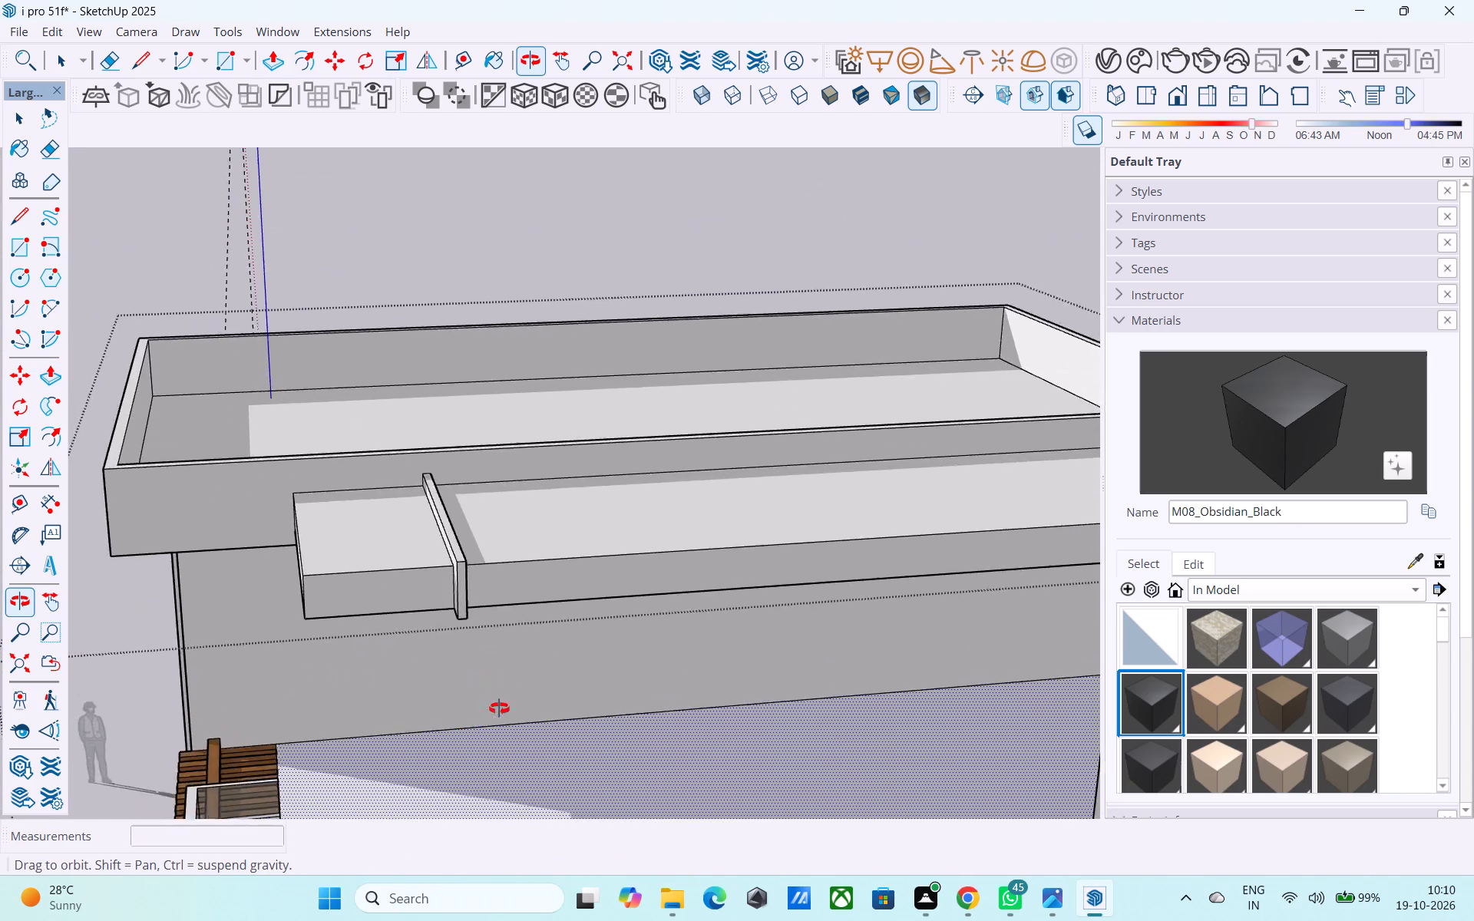
middle_drag(499, 708, 512, 616)
scroll(503, 260, up, 3)
shift+middle_drag(441, 470, 433, 500)
scroll(527, 343, up, 9)
middle_drag(493, 386, 487, 377)
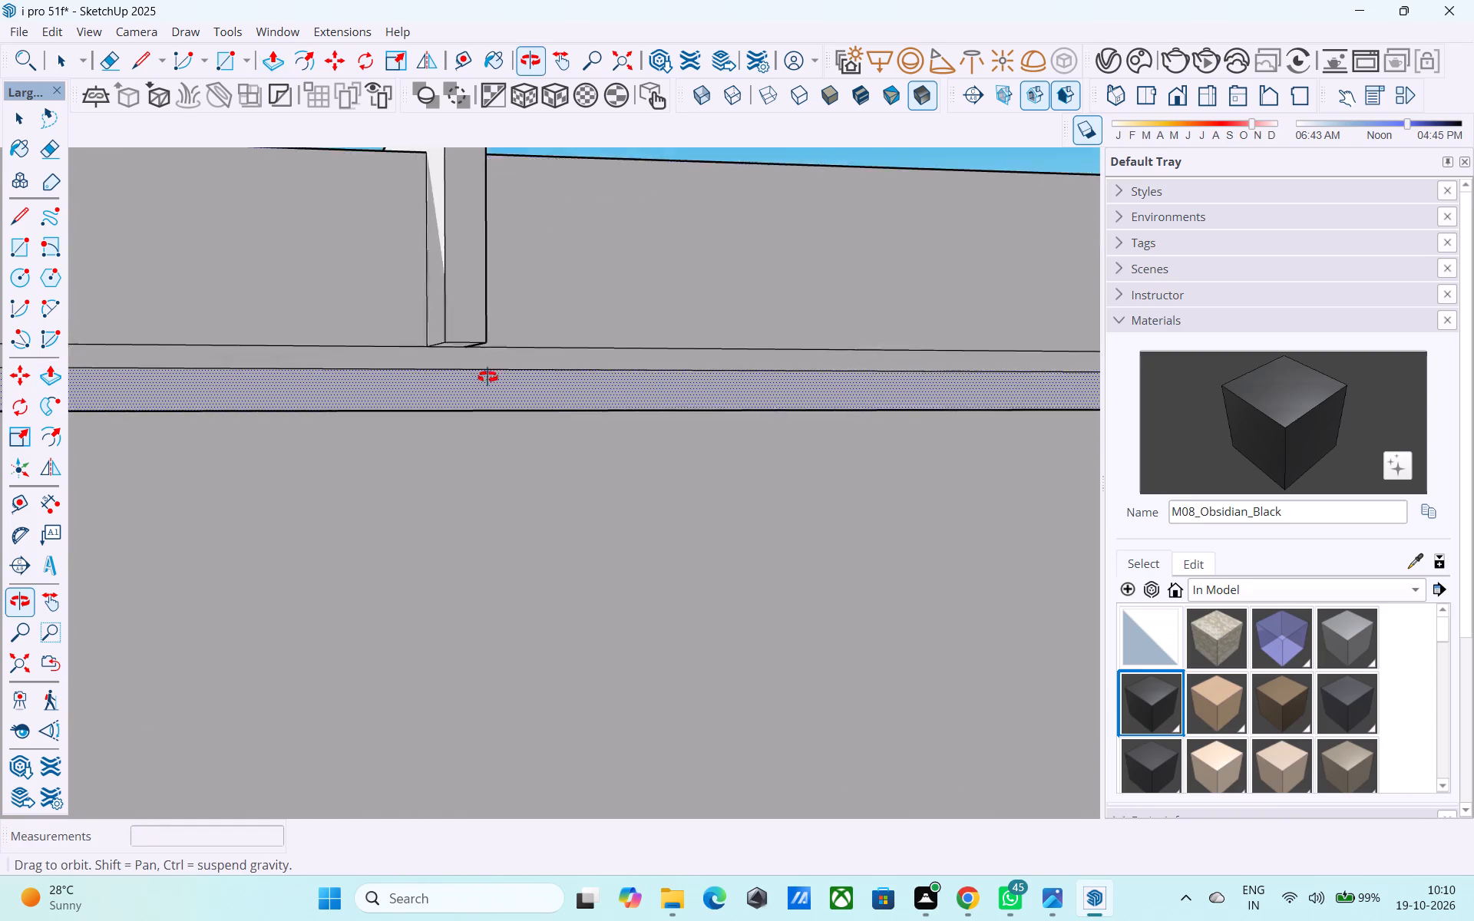
middle_drag(487, 377, 486, 338)
click(445, 223)
scroll(441, 263, down, 9)
middle_drag(468, 435, 462, 248)
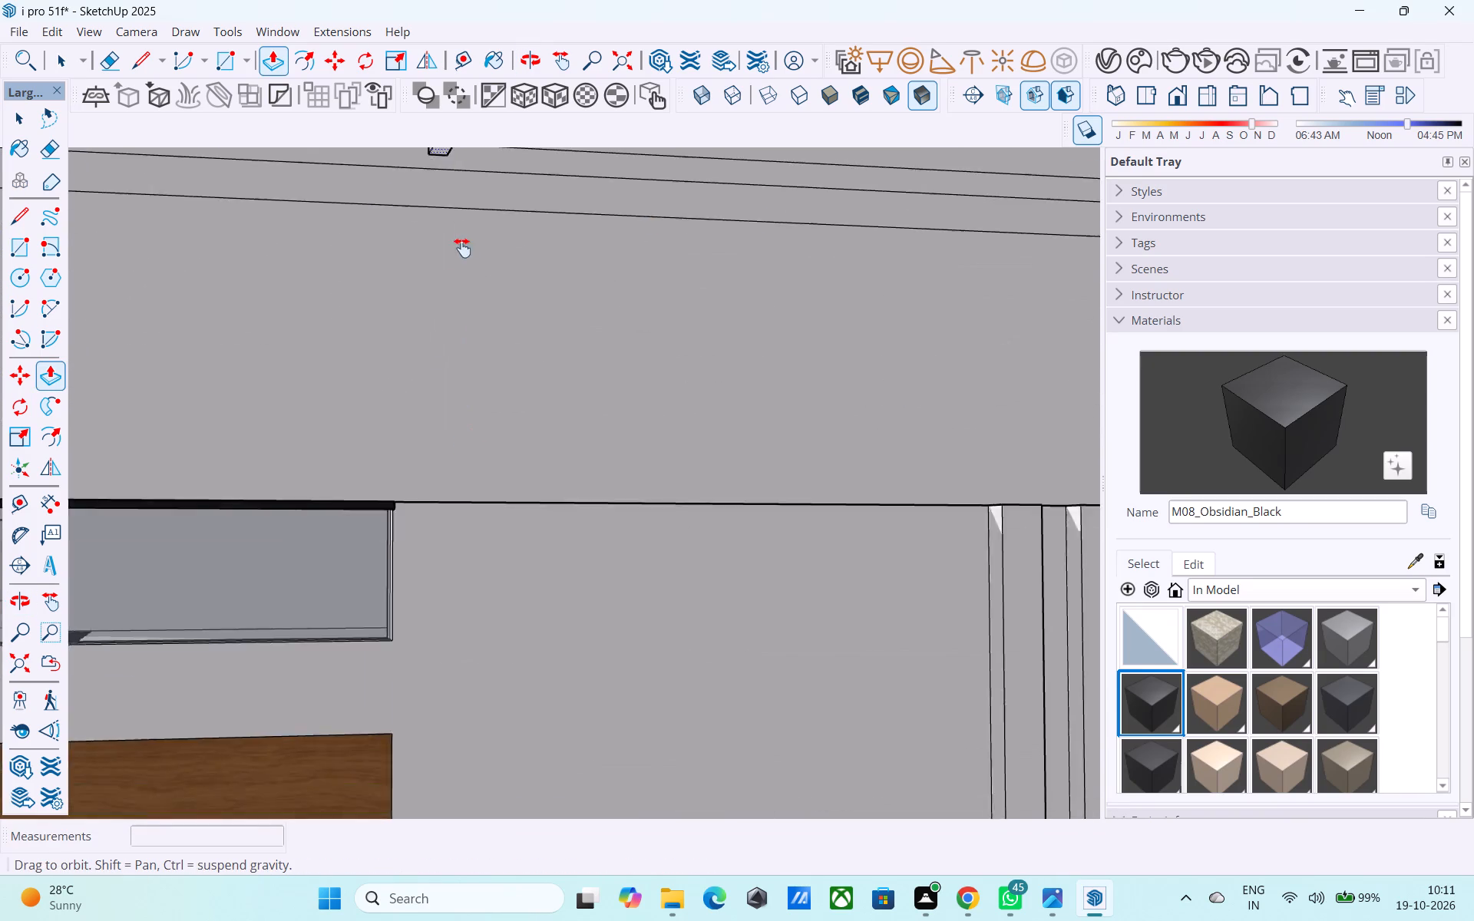
middle_drag(462, 248, 464, 614)
shift+middle_drag(464, 614, 433, 195)
click(524, 559)
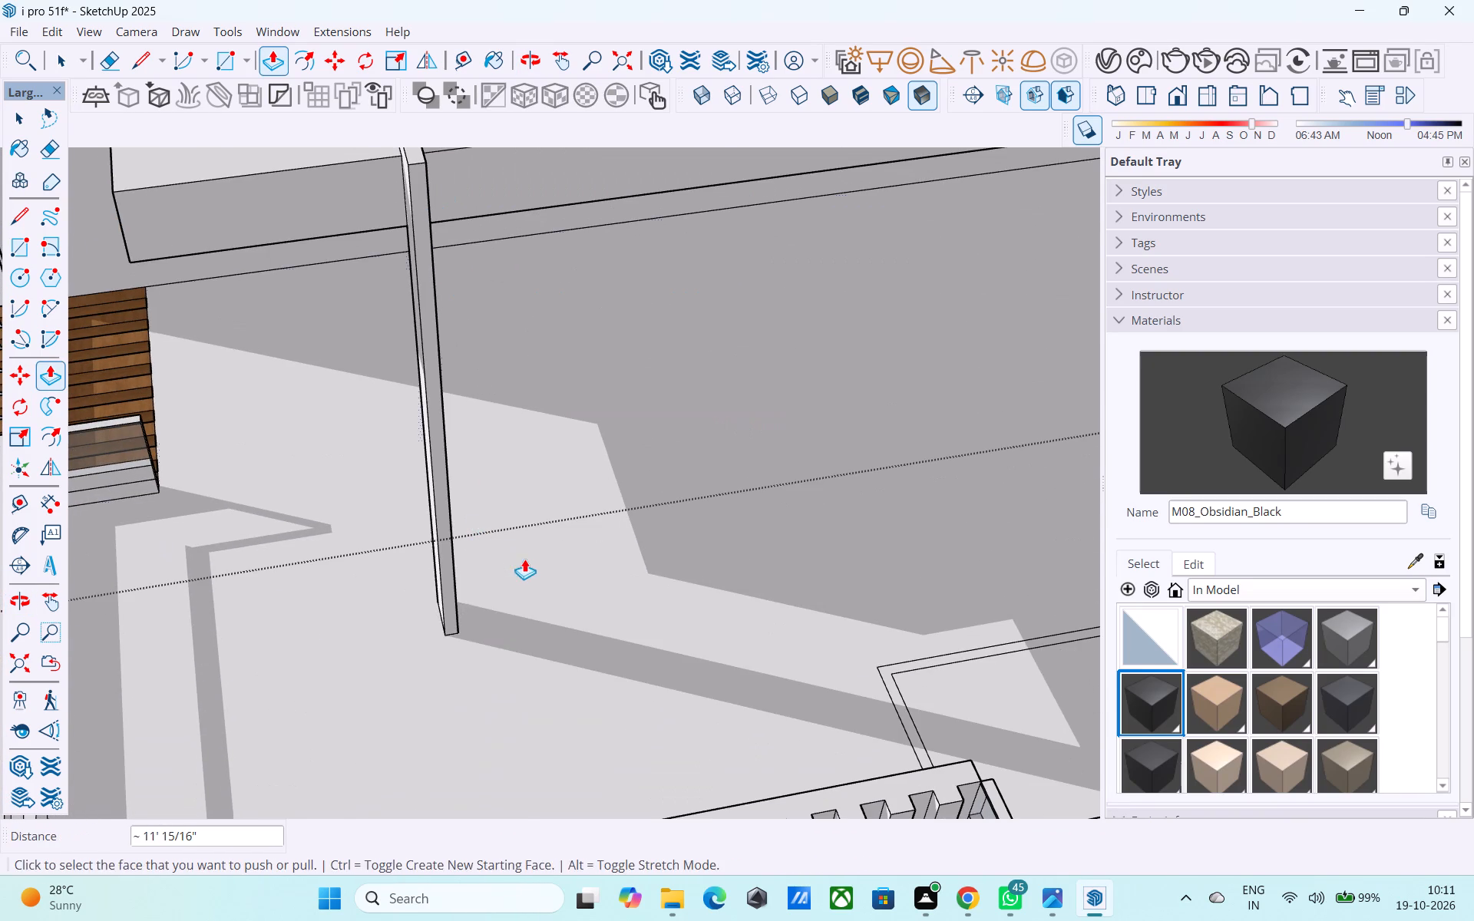
Undo the rib's extrusions back to the flat rectangular profile on the roof band's face above the slab.
scroll(508, 500, down, 3)
shift+middle_drag(511, 539, 510, 705)
shift+middle_drag(462, 374, 444, 456)
key(space)
scroll(412, 413, up, 3)
middle_drag(352, 358, 416, 358)
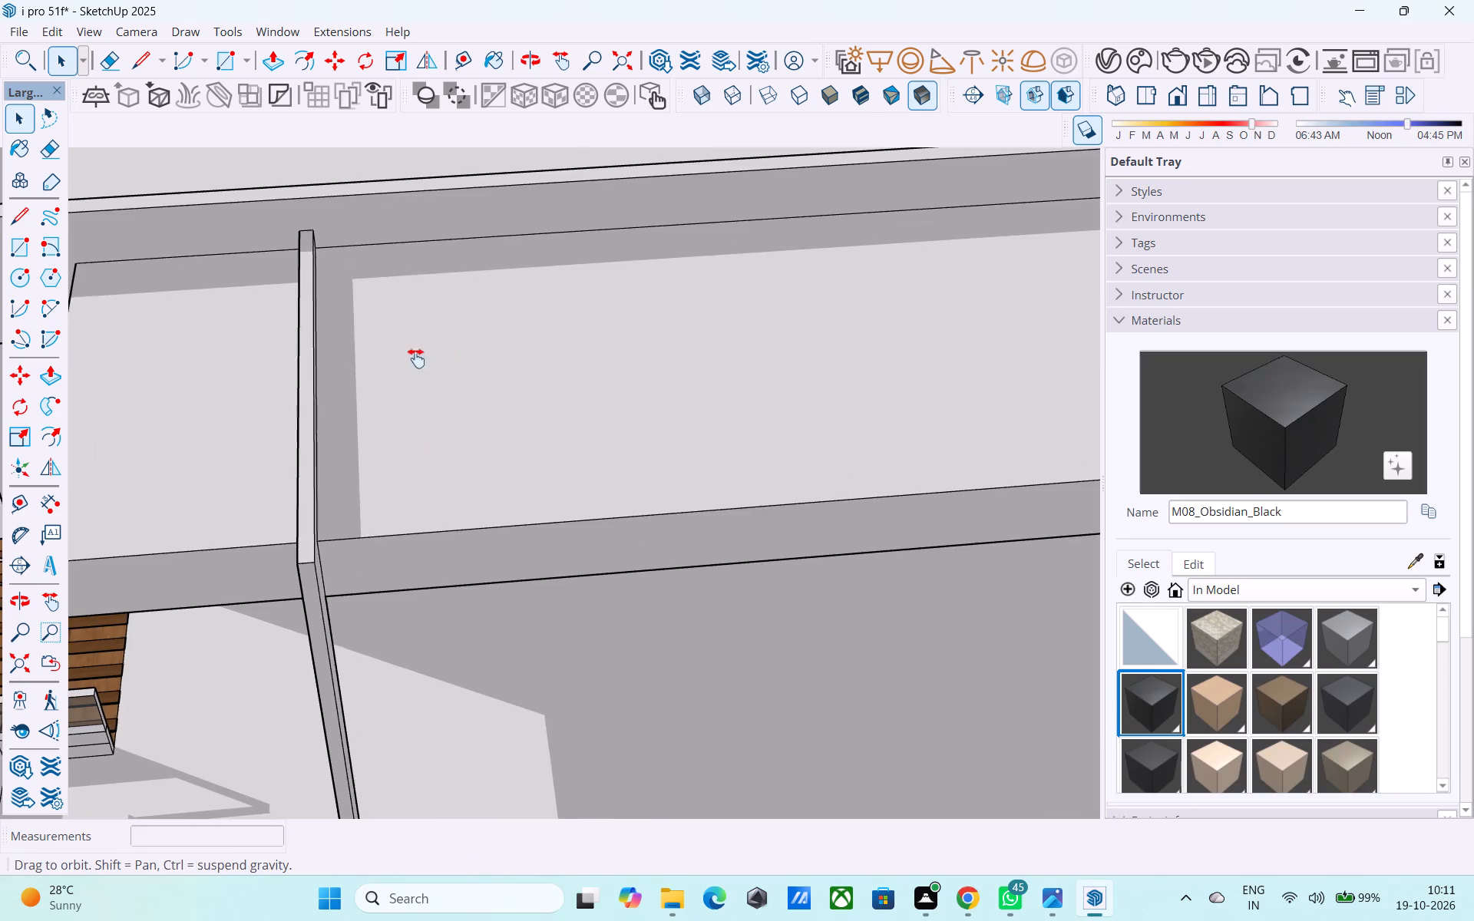
middle_drag(416, 358, 448, 295)
key(ctrl+z)
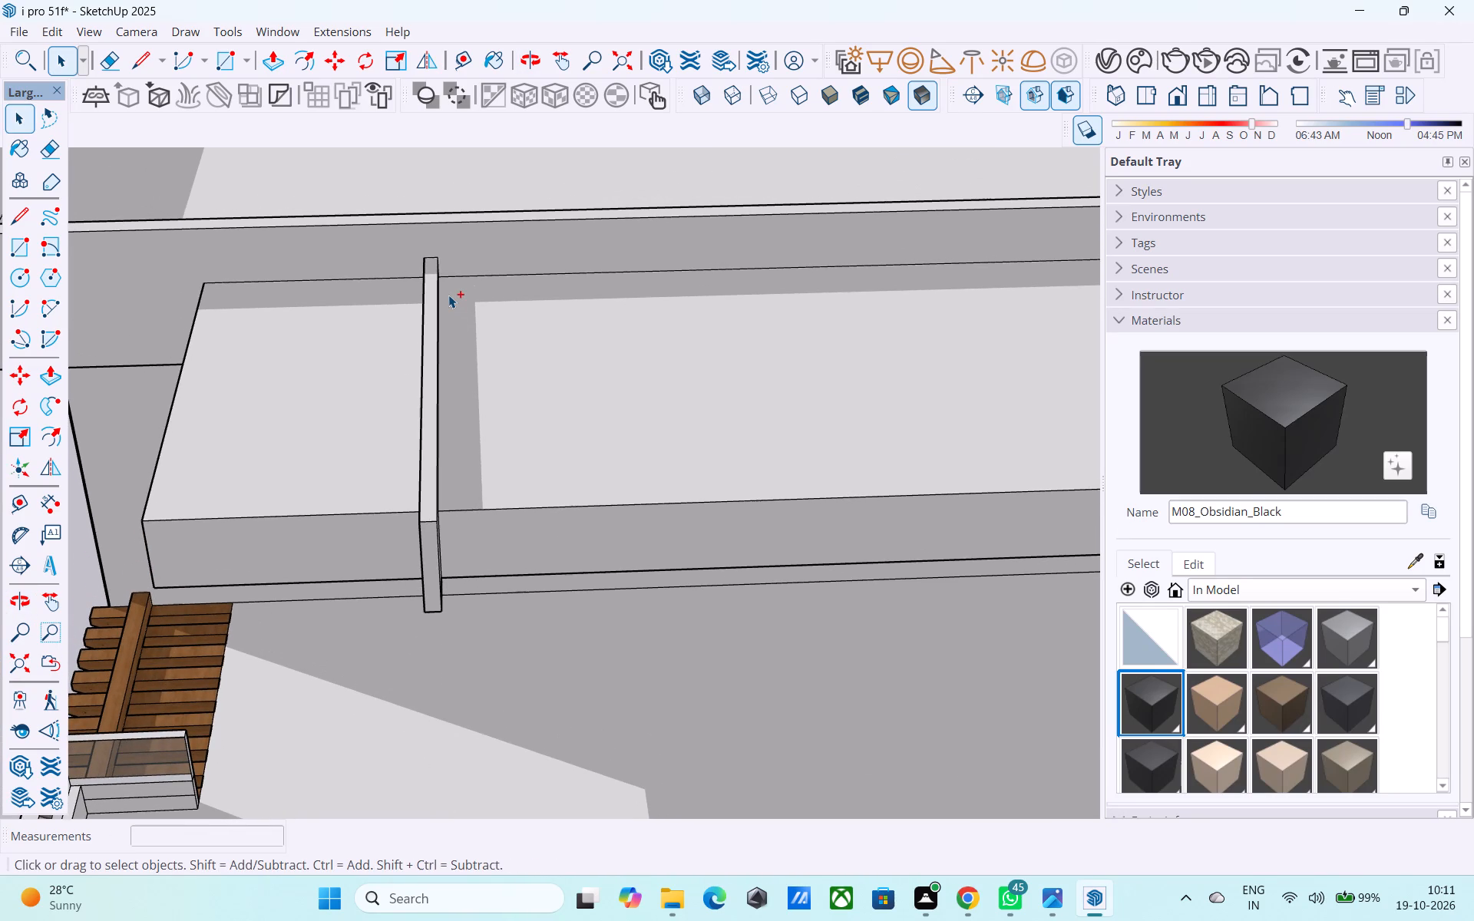
key(ctrl+z)
key(ctrl+z)
key(ctrl+z)
Copy the small rectangular profile along the roof band's face at about 6" spacing to make a row of five.
scroll(448, 294, up, 3)
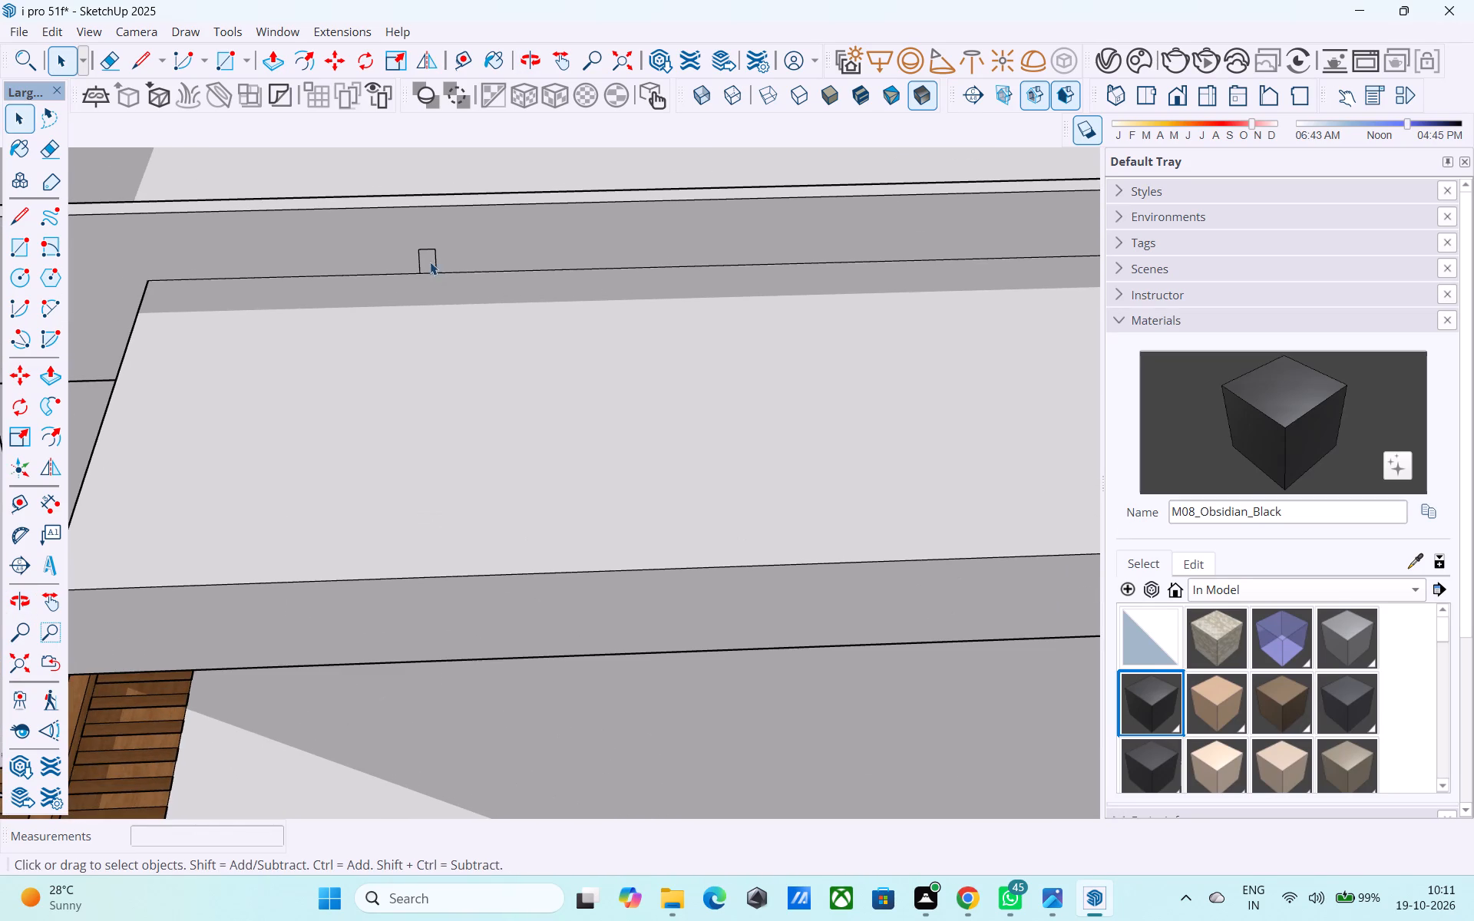
click(427, 256)
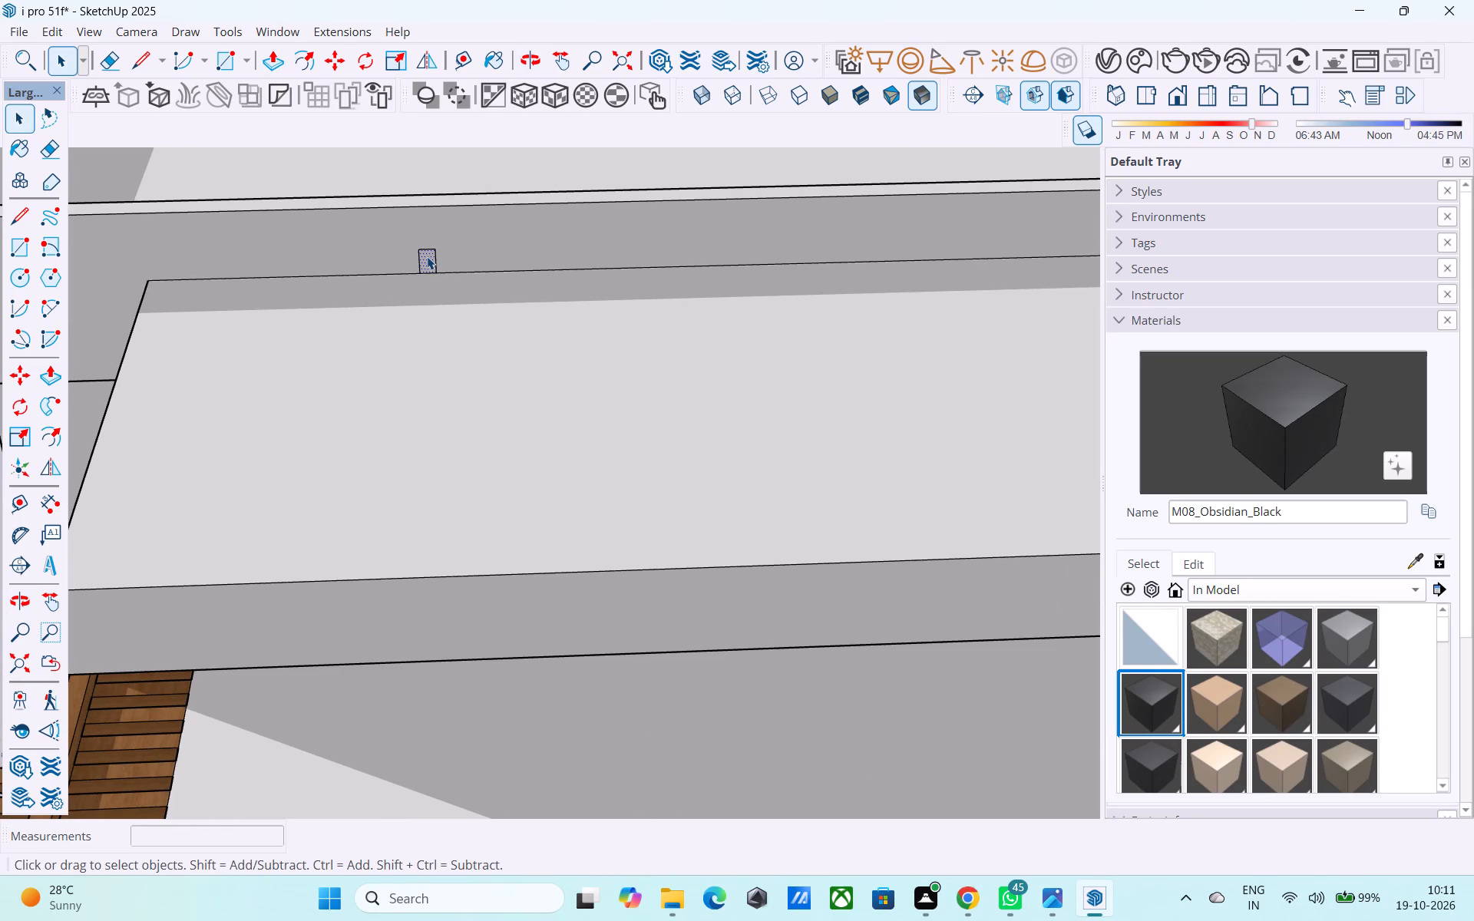
key(m)
scroll(419, 253, up, 4)
click(415, 250)
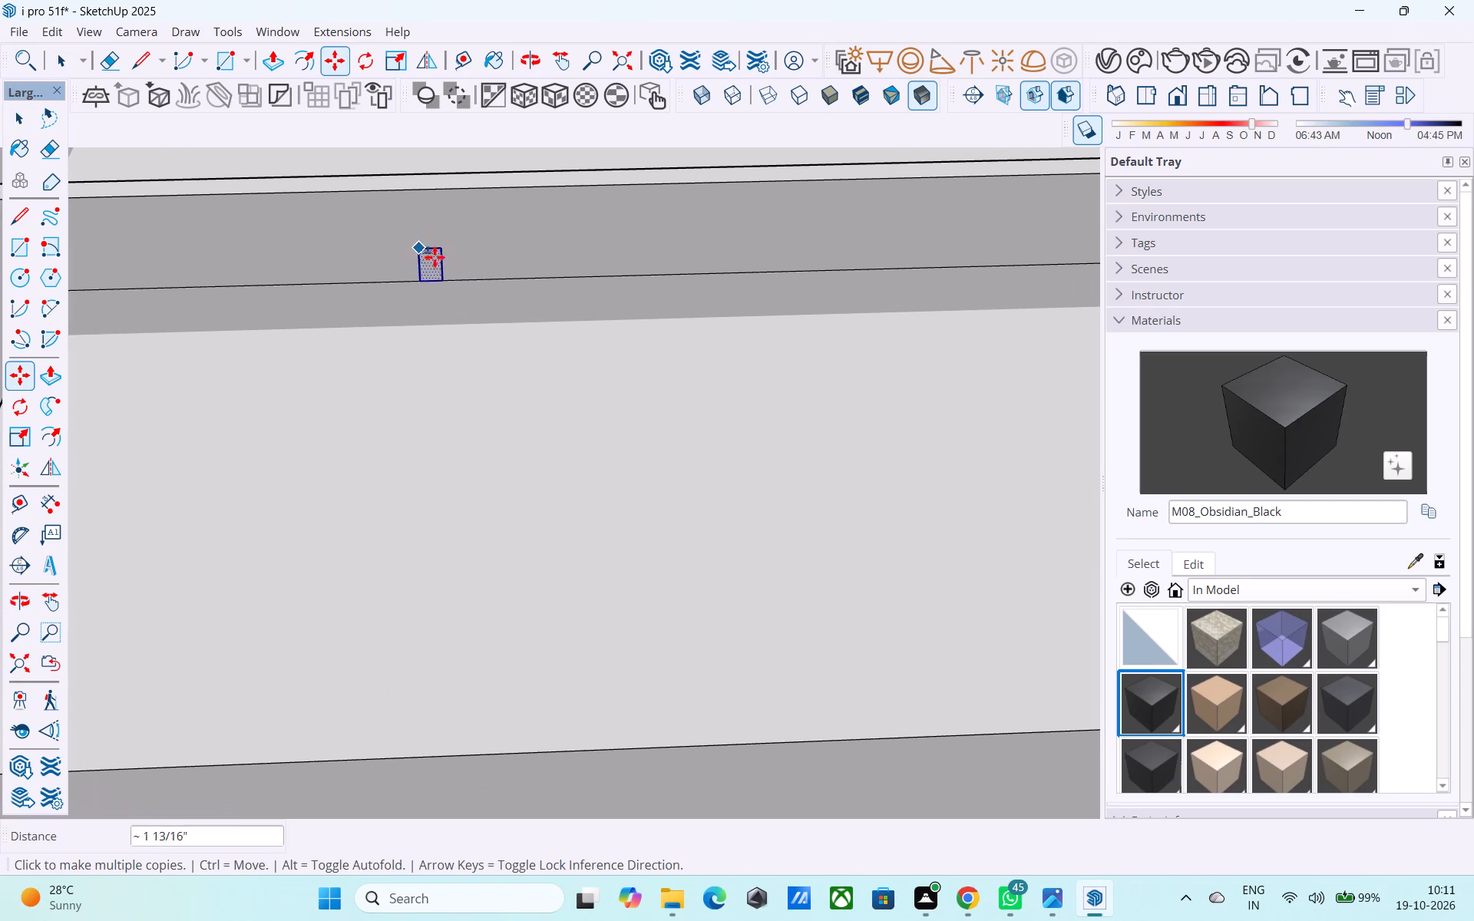
click(452, 257)
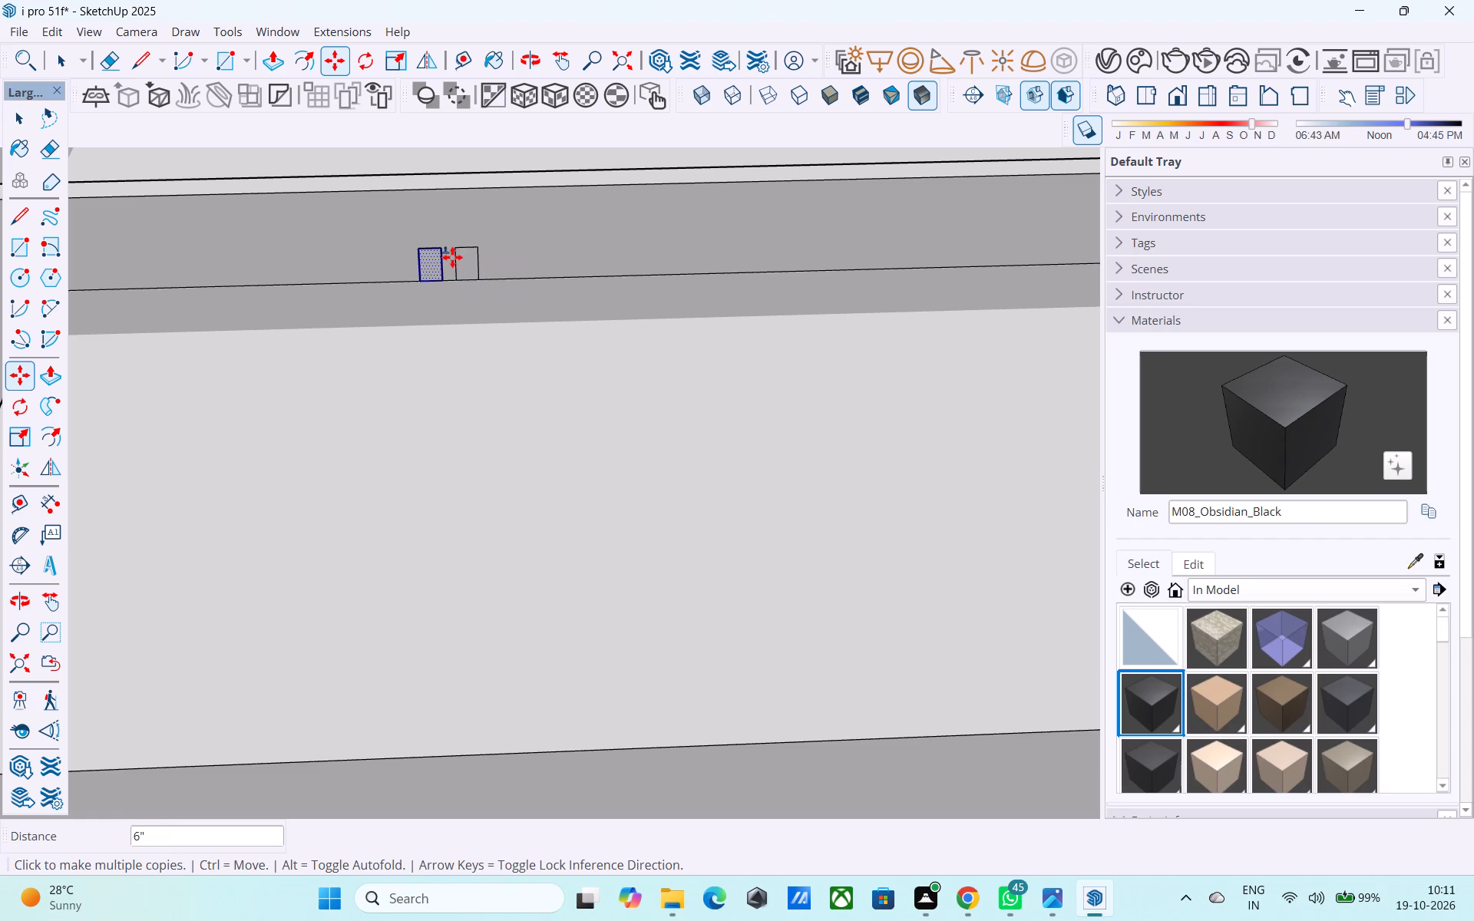
click(451, 251)
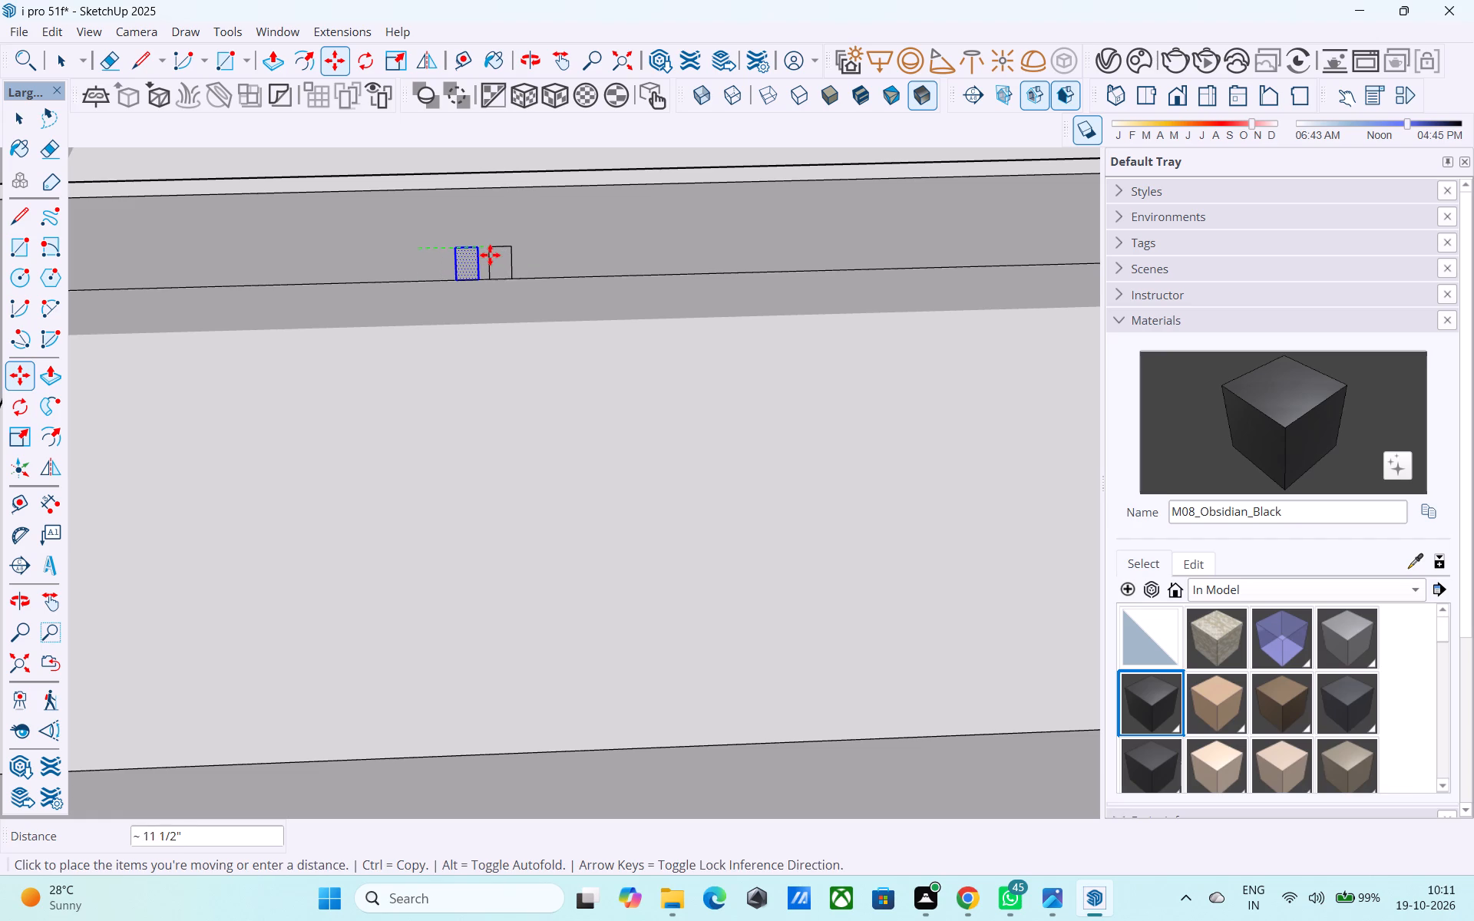
click(490, 254)
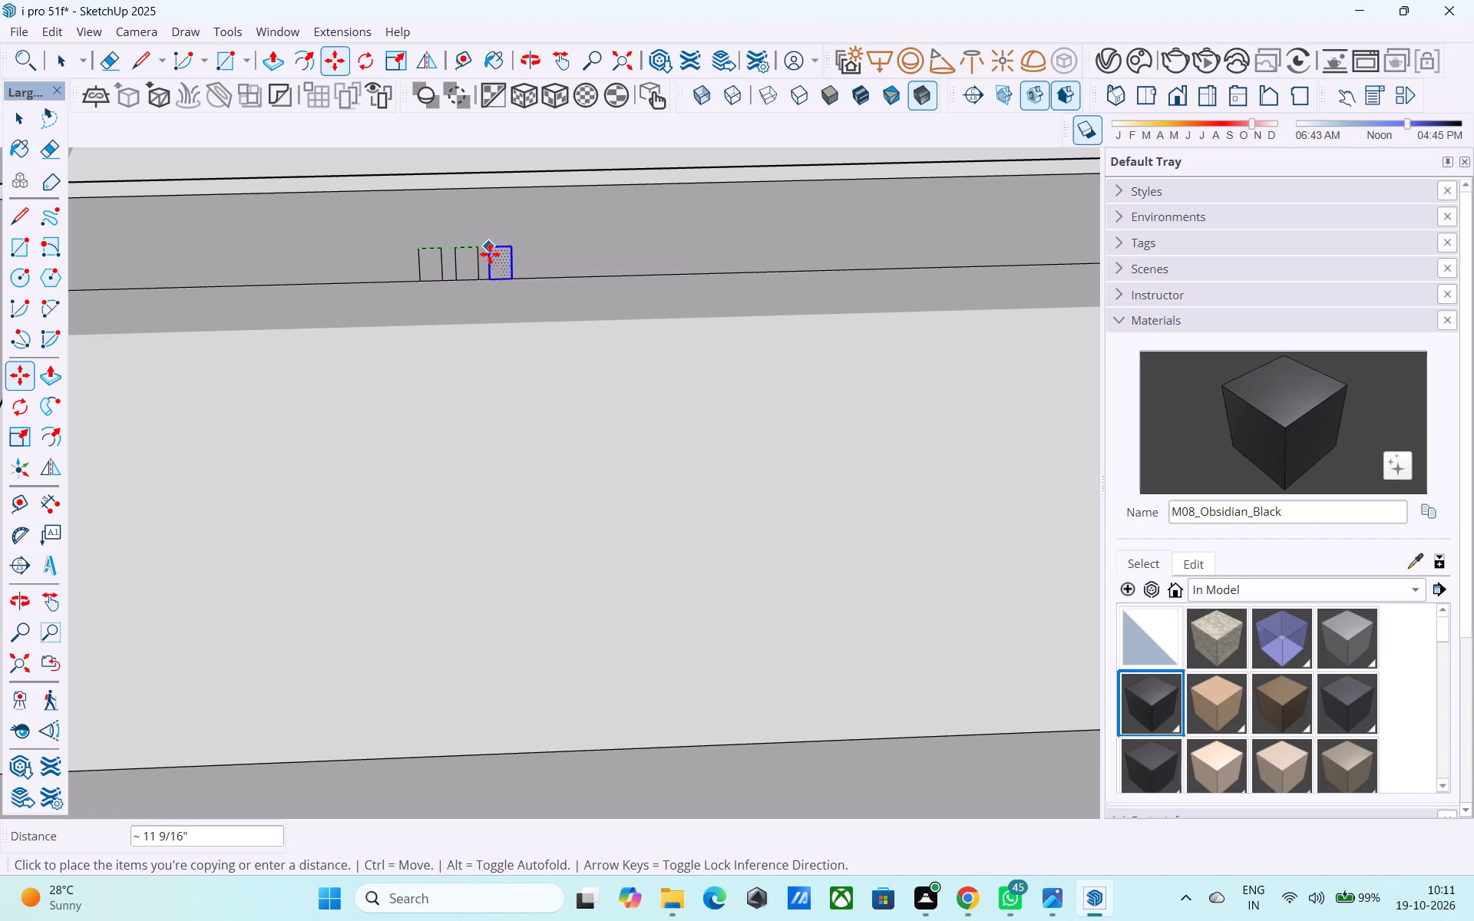
click(493, 249)
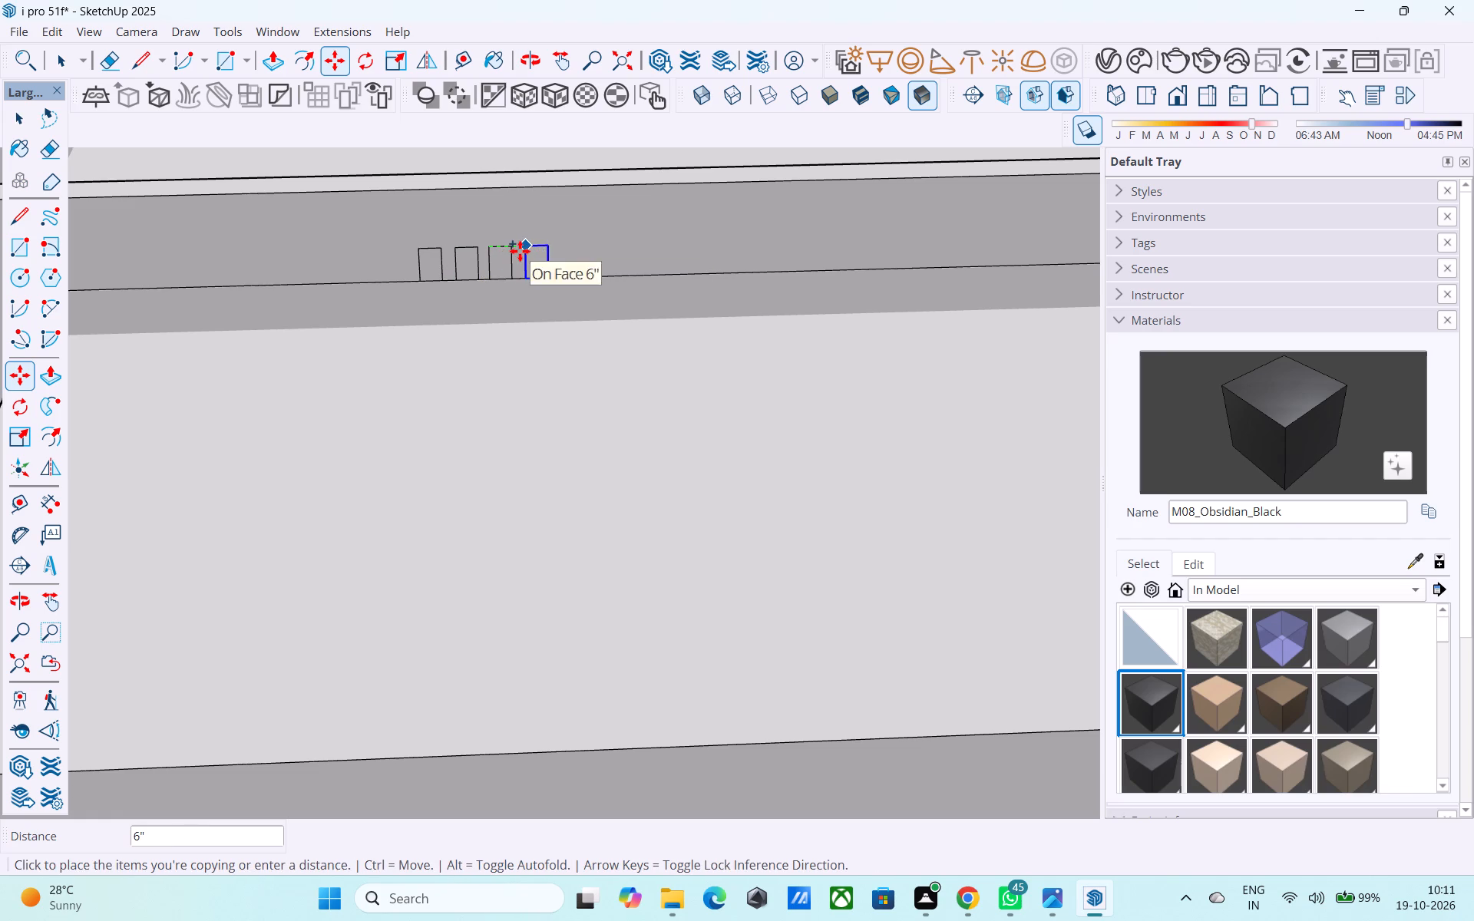
click(520, 250)
click(527, 253)
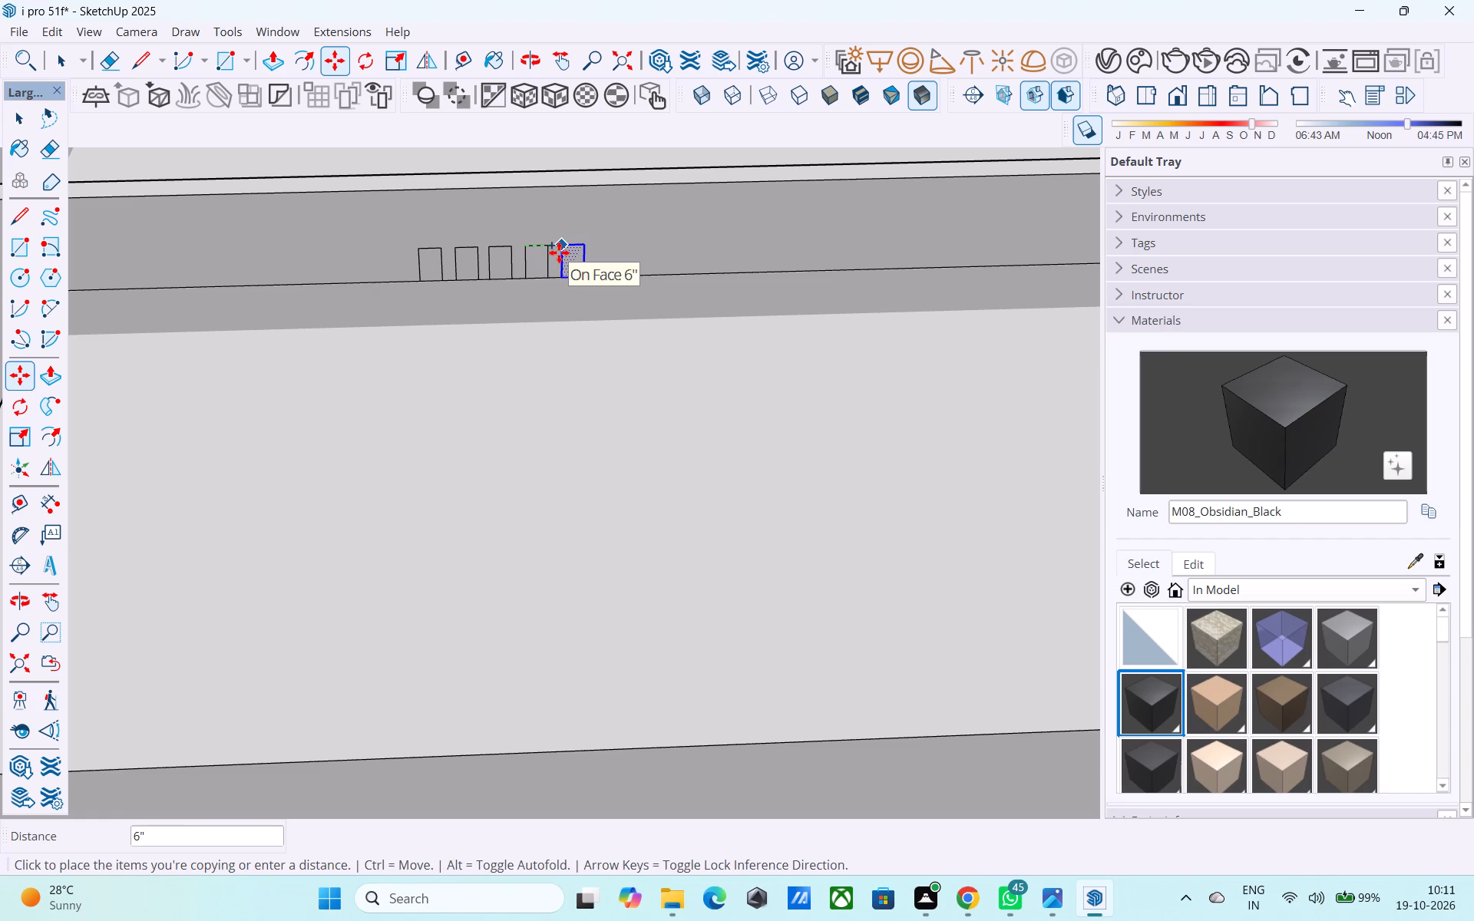
click(559, 251)
key(space)
scroll(554, 252, down, 5)
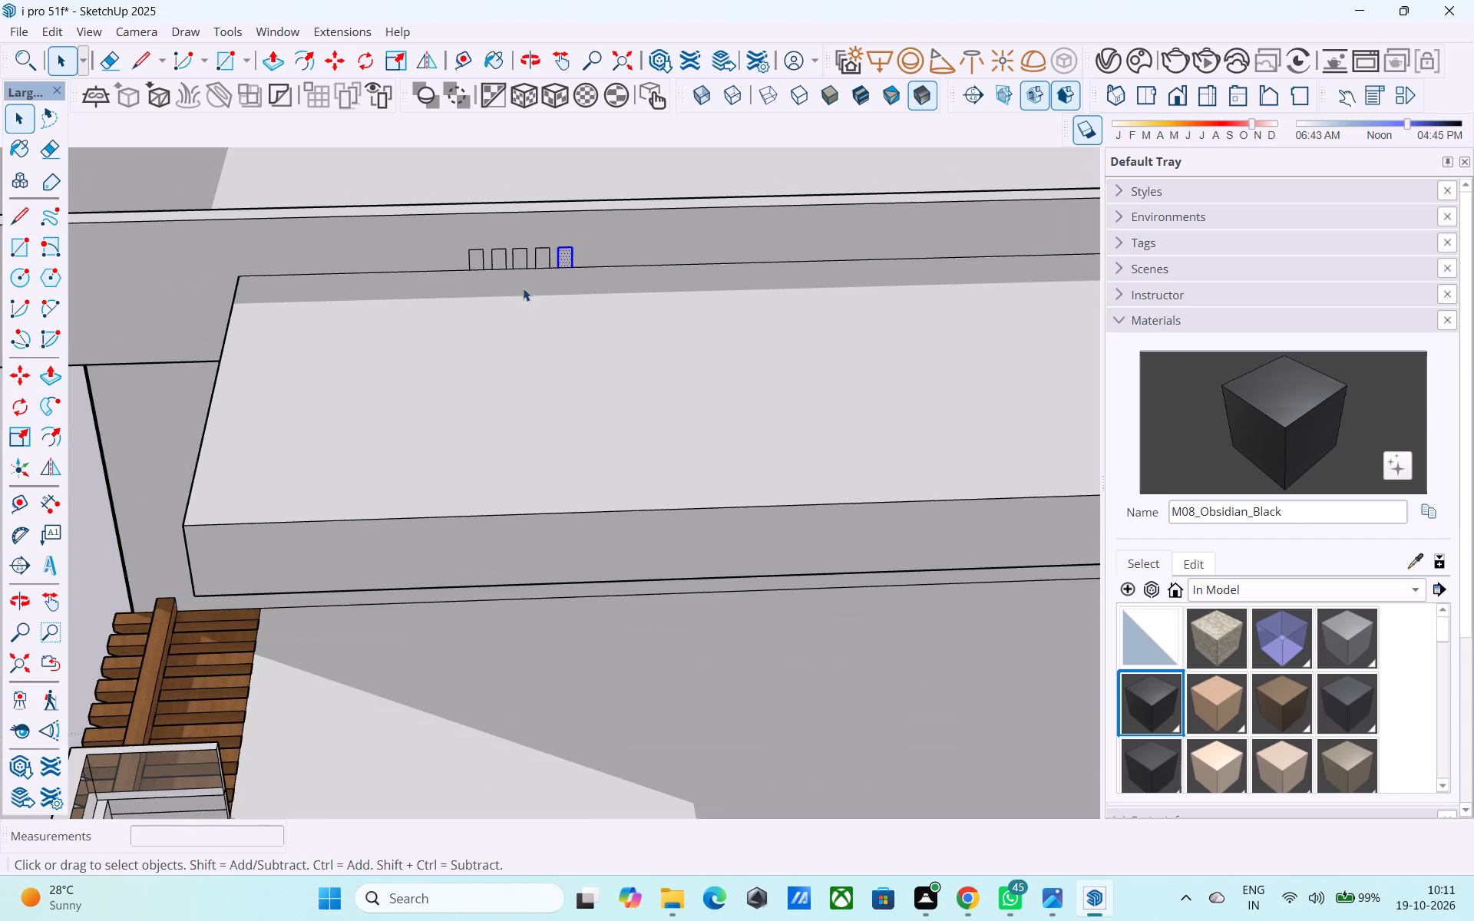
Push/Pull the first rectangular profile across the canopy slab to its front edge.
scroll(494, 295, up, 7)
click(465, 230)
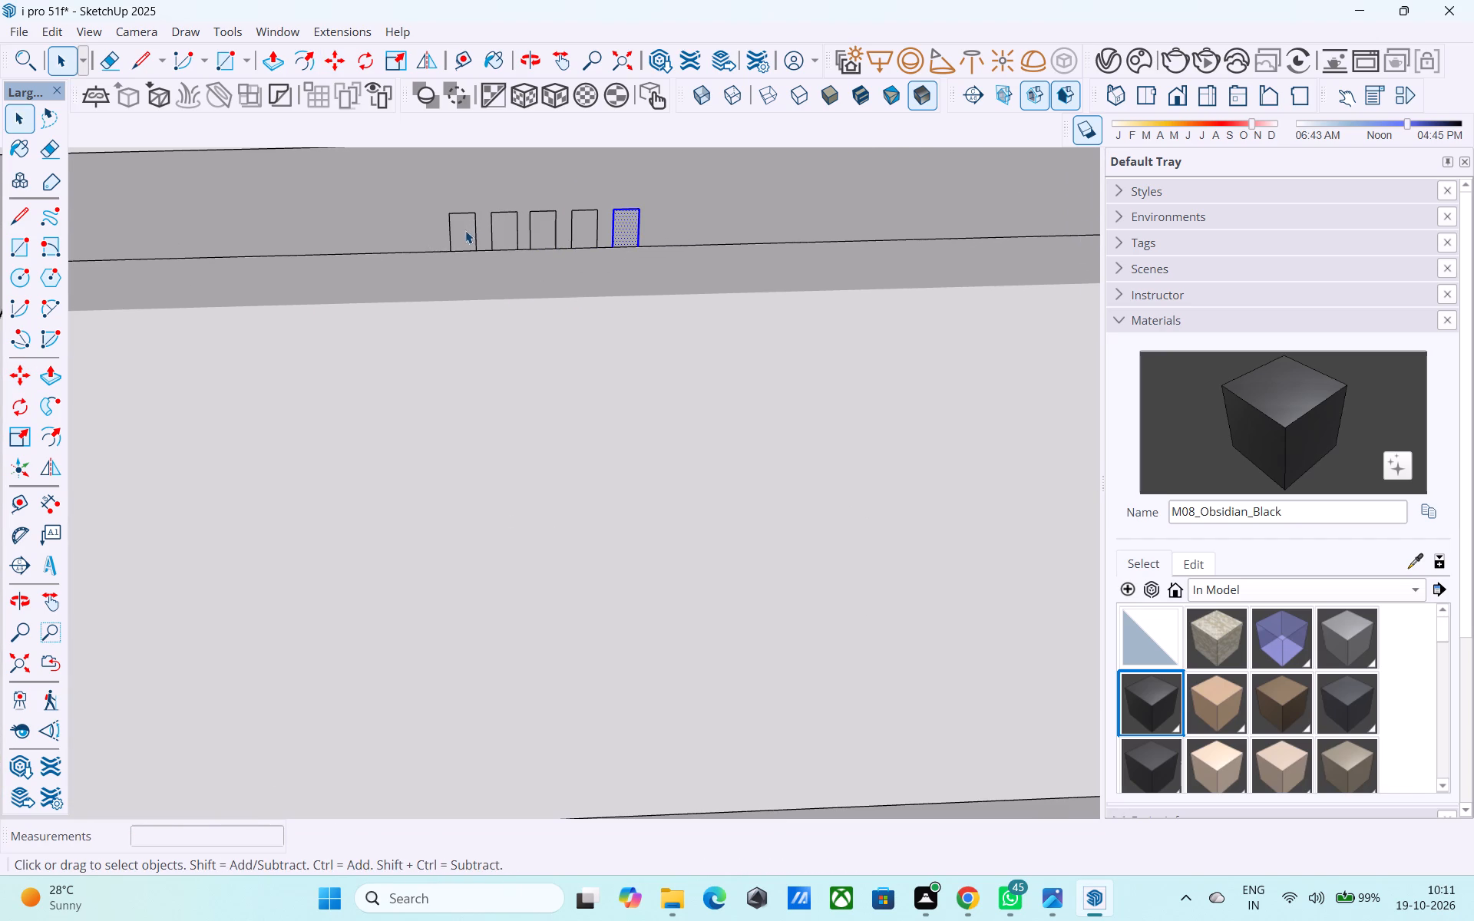
key(p)
click(465, 230)
scroll(465, 258, down, 10)
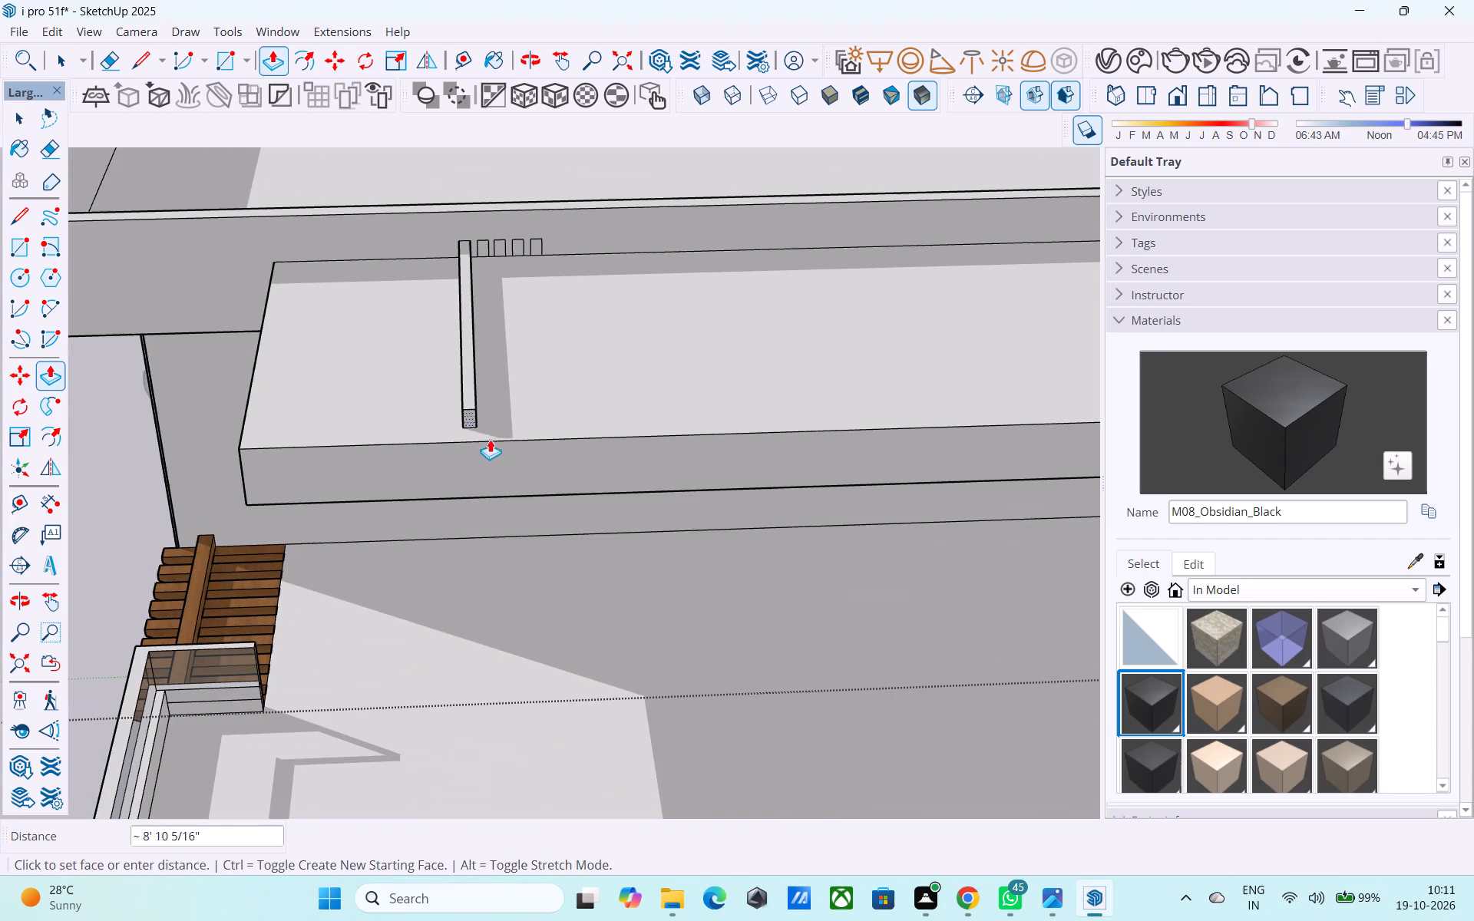
click(491, 443)
Push/Pull the other four profiles by the same distance to form ribs reaching the slab's front edge.
scroll(478, 249, up, 4)
key(space)
click(488, 249)
scroll(488, 249, up, 4)
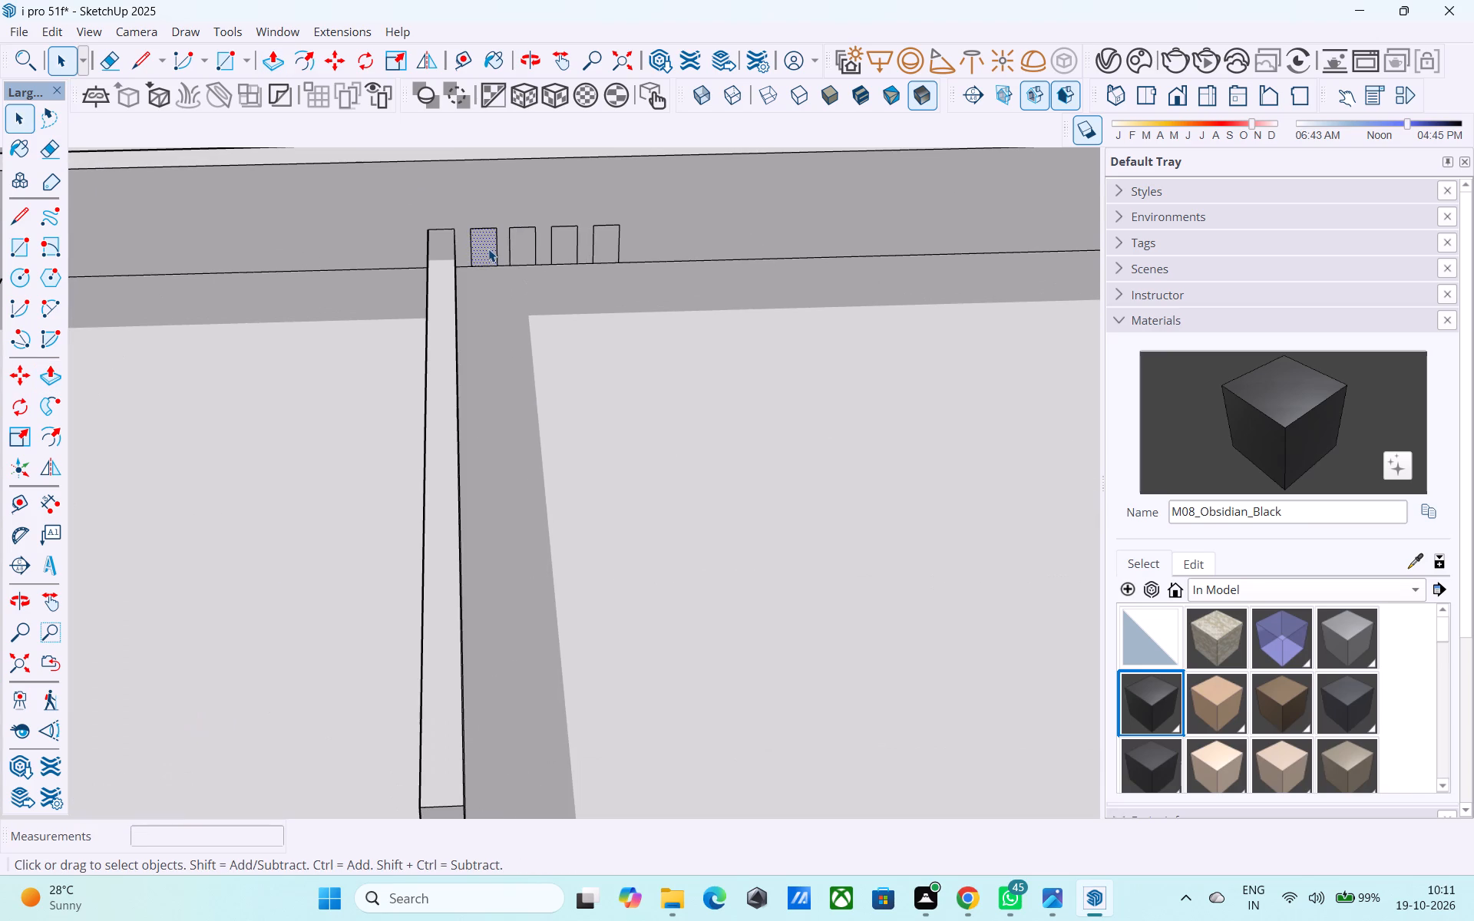
key(p)
double_click(488, 249)
double_click(524, 245)
double_click(562, 243)
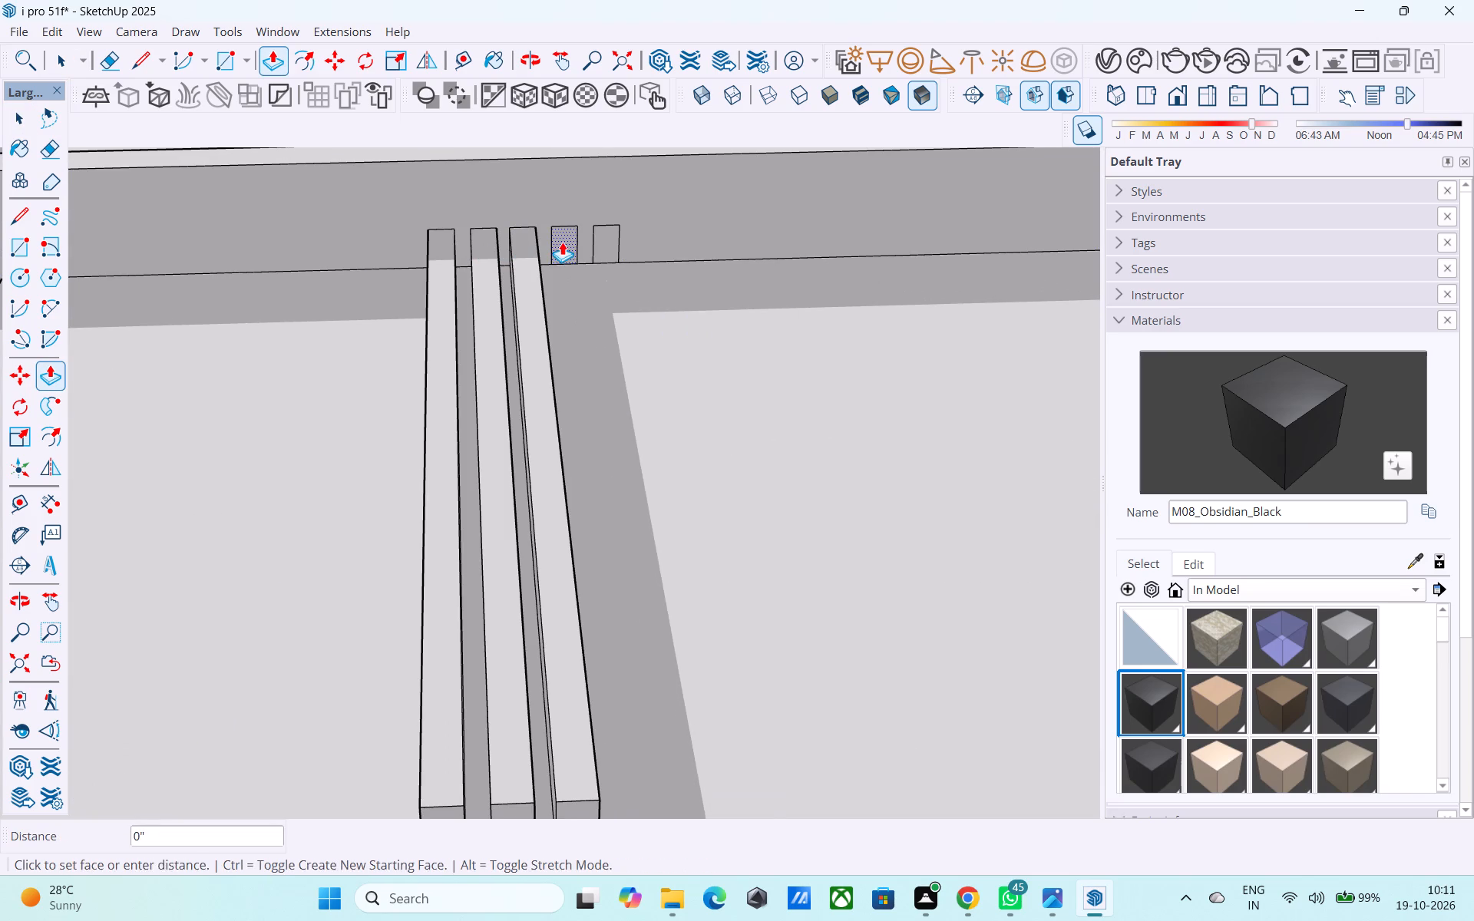
double_click(618, 242)
Push/Pull the first rib's end face another 1' beyond the slab's front edge.
scroll(614, 243, down, 5)
middle_drag(610, 256, 580, 359)
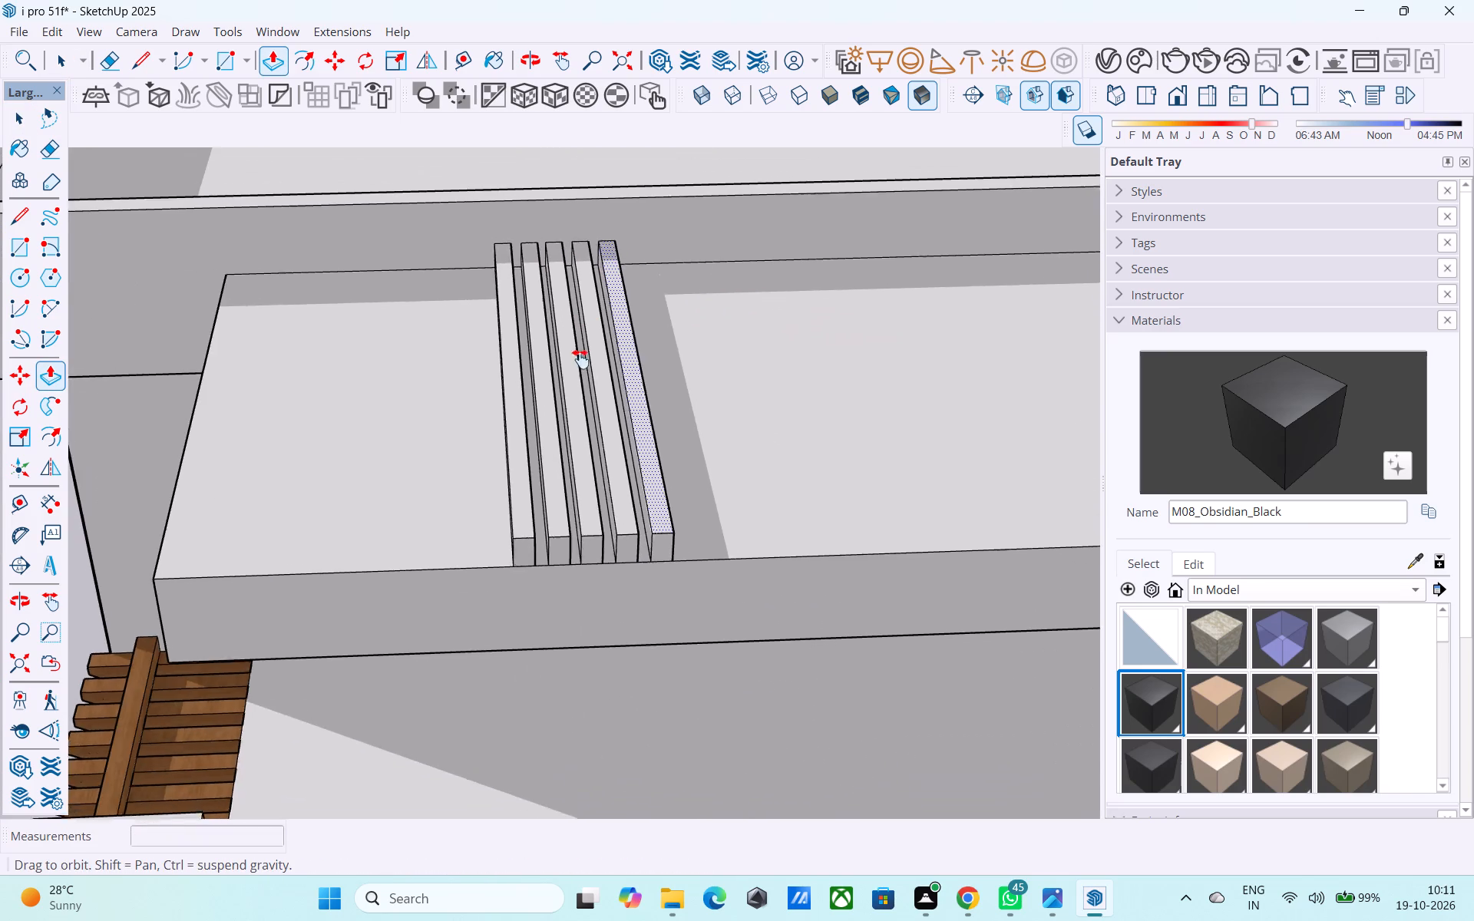
middle_drag(580, 359, 576, 228)
scroll(540, 405, up, 4)
middle_drag(488, 486, 491, 312)
click(442, 392)
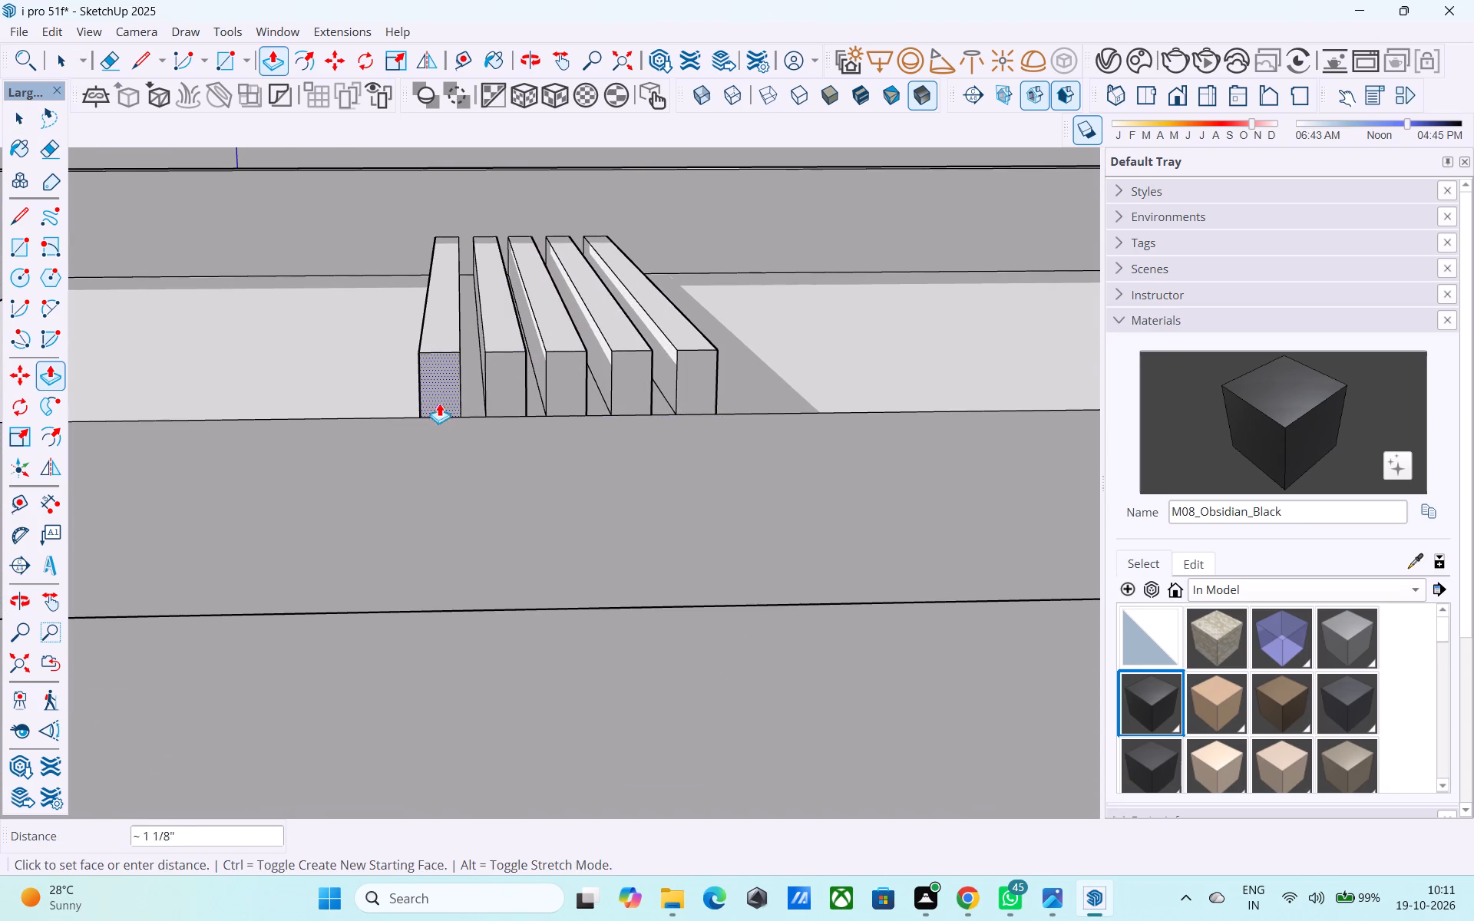
text(1')
key(Return)
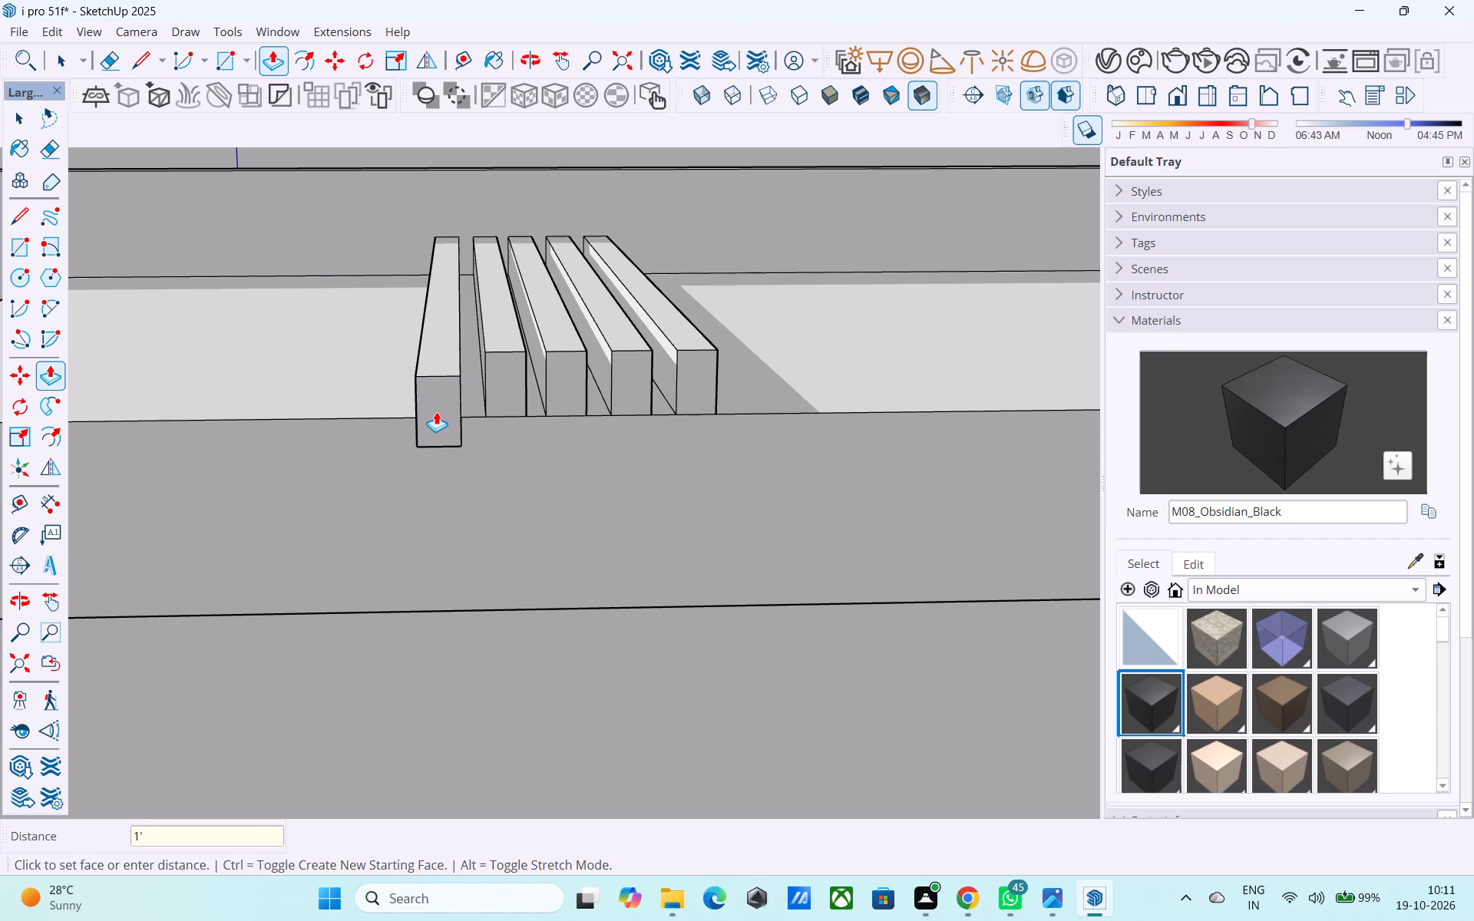
Push/Pull the end faces of the other four ribs by the same 1' beyond the slab's front edge.
double_click(507, 388)
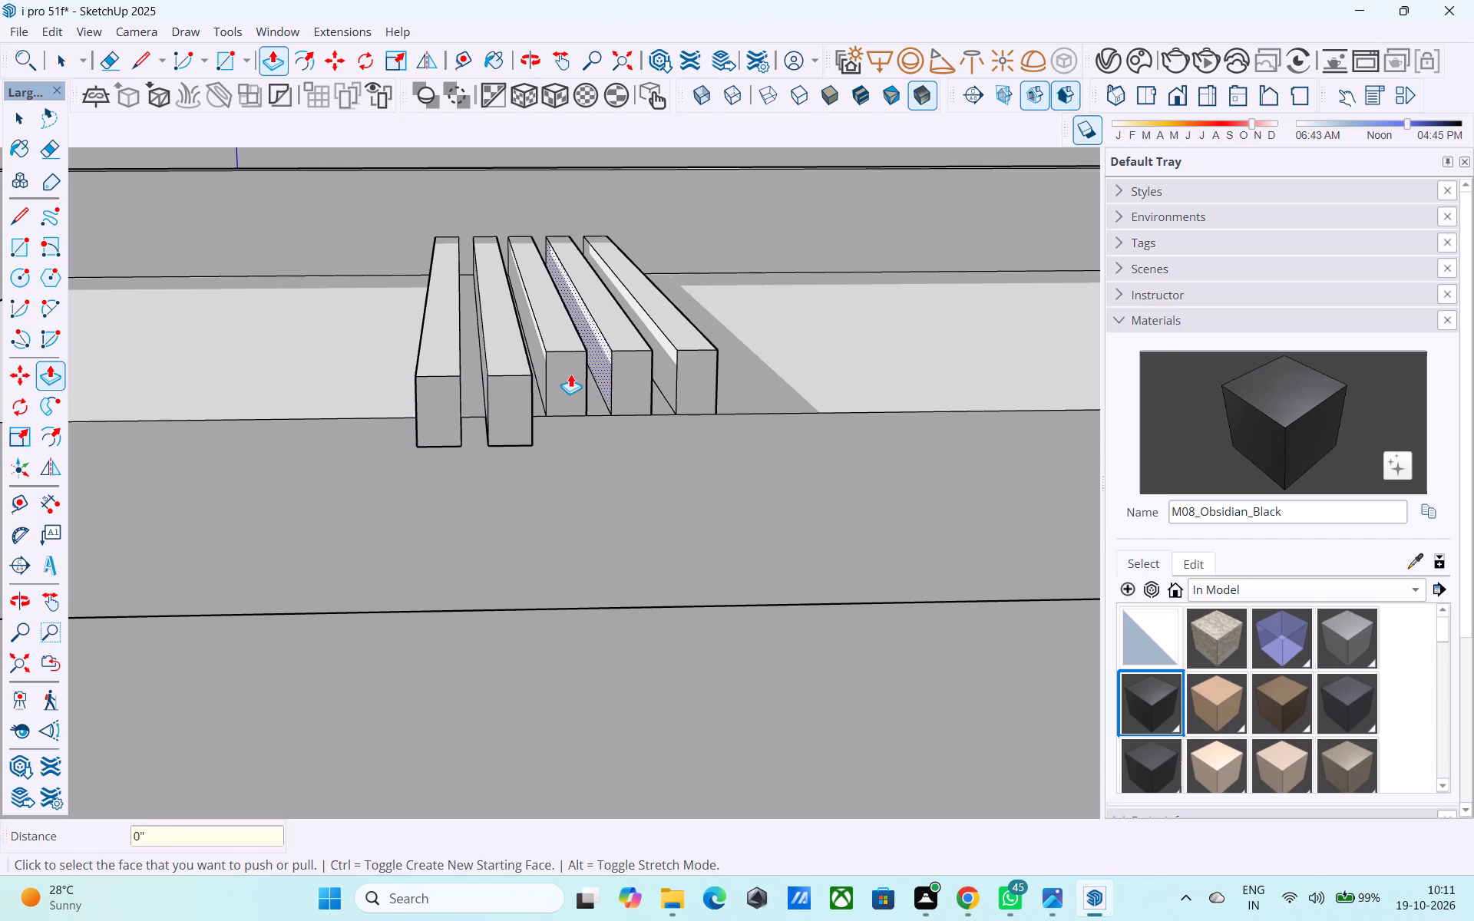
double_click(569, 374)
click(580, 384)
click(520, 407)
double_click(628, 375)
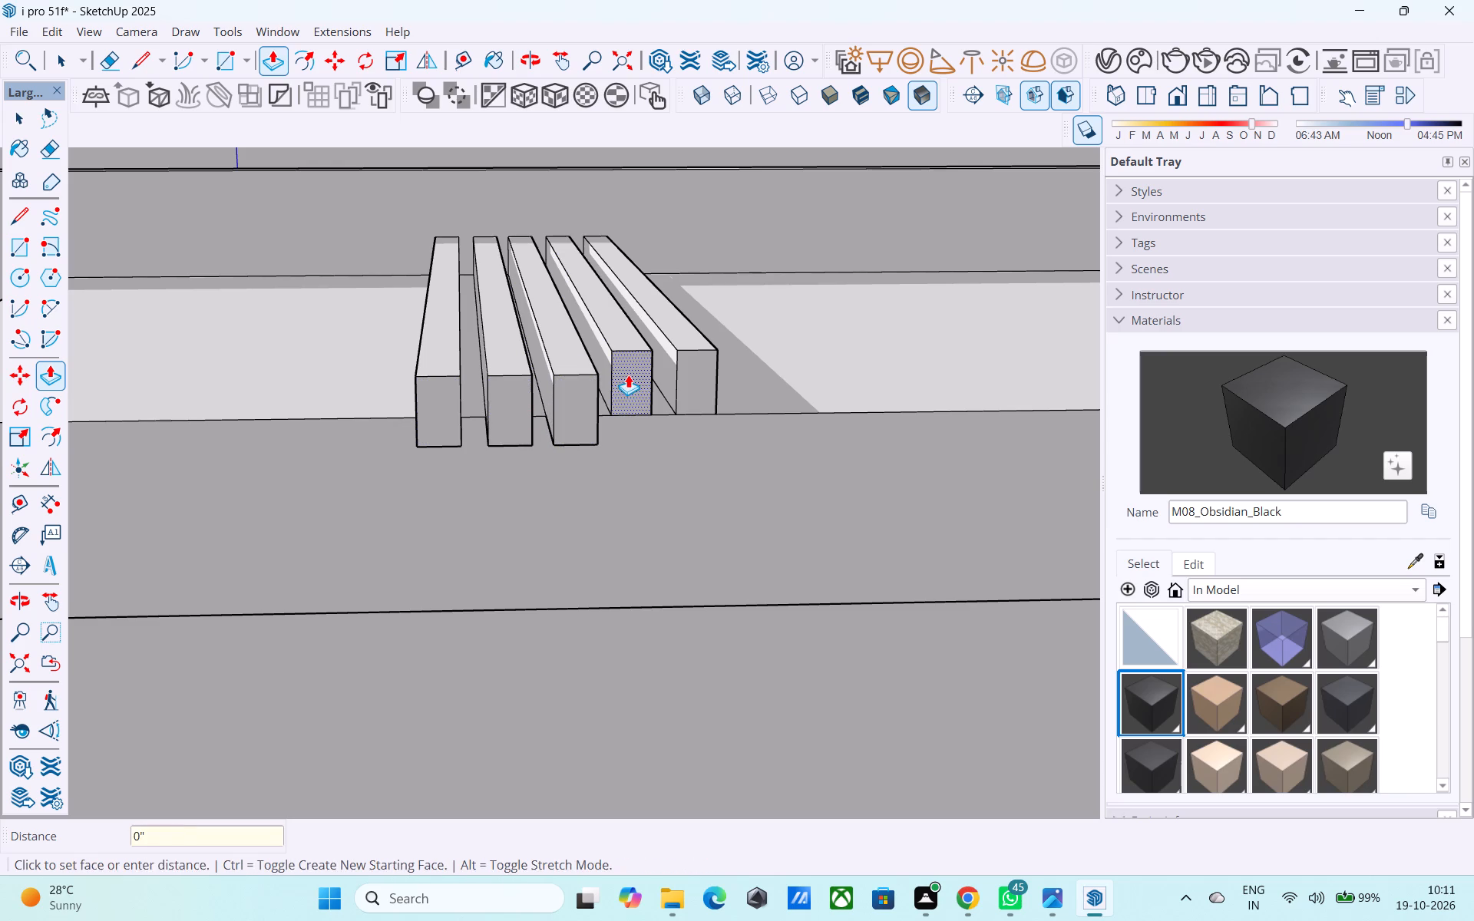
double_click(683, 371)
Push/Pull the underside of the first rib's overhanging end down about 1' 6 5/8" in front of the slab.
middle_drag(669, 378, 666, 317)
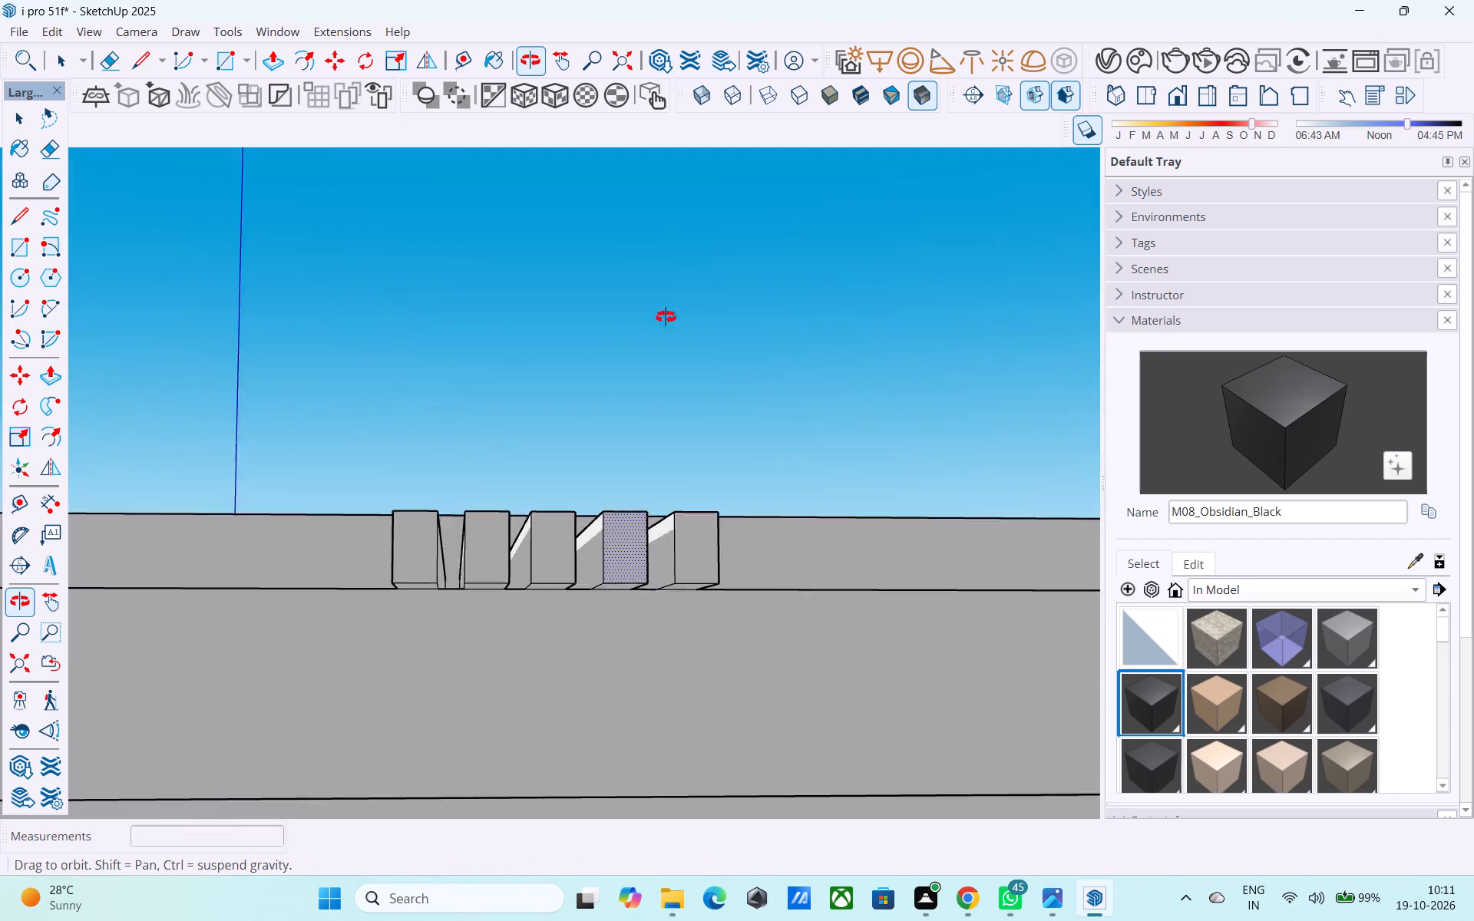
middle_drag(666, 317, 685, 290)
shift+middle_drag(540, 461, 591, 388)
middle_drag(431, 614, 446, 537)
click(451, 520)
scroll(448, 519, down, 6)
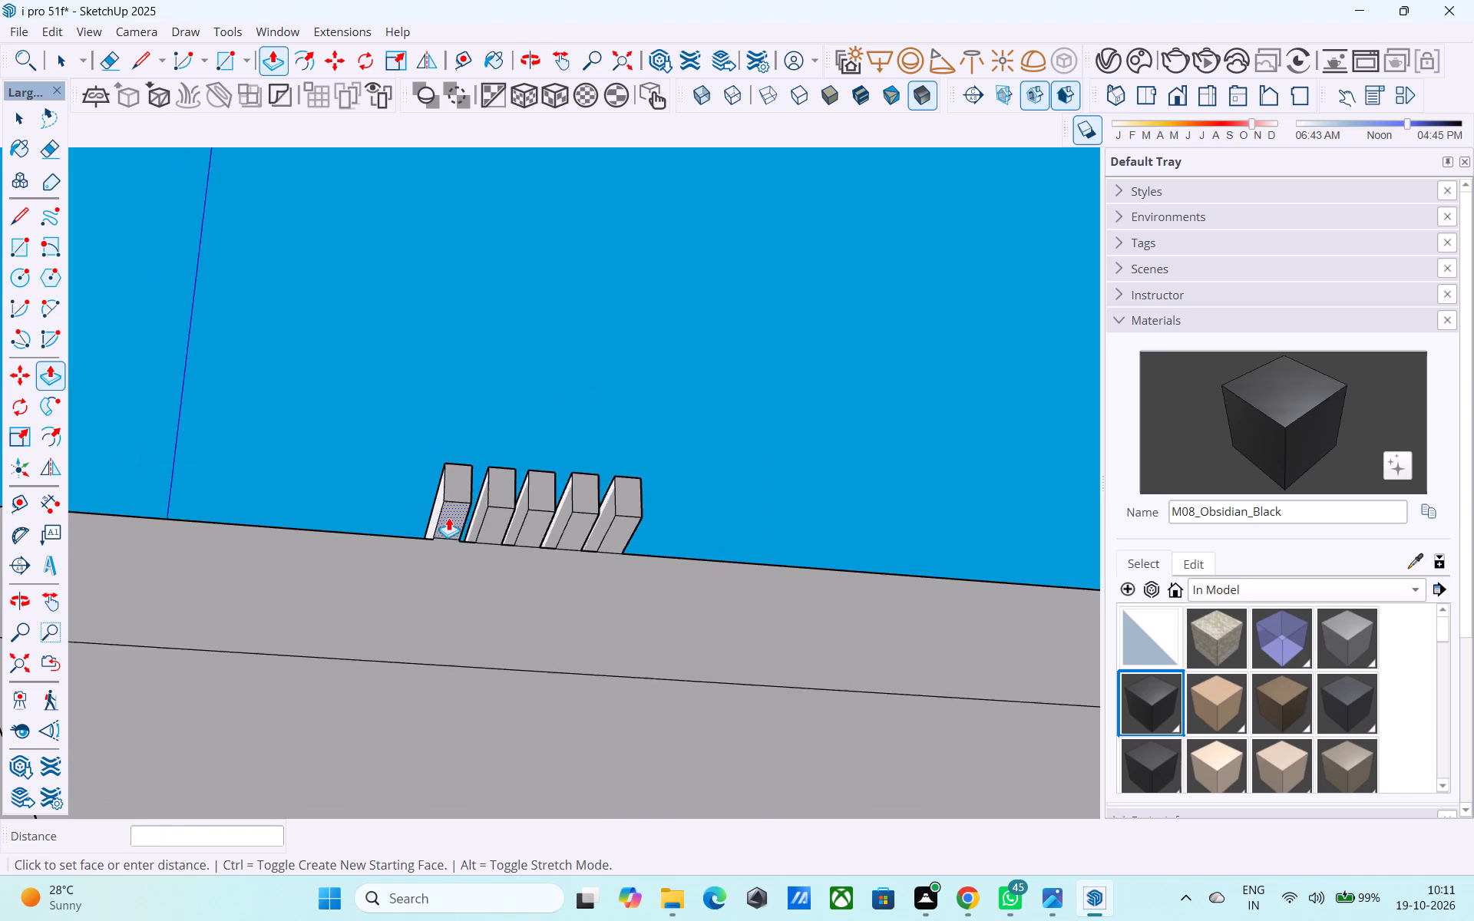
scroll(472, 706, down, 5)
middle_drag(472, 709, 537, 454)
click(533, 481)
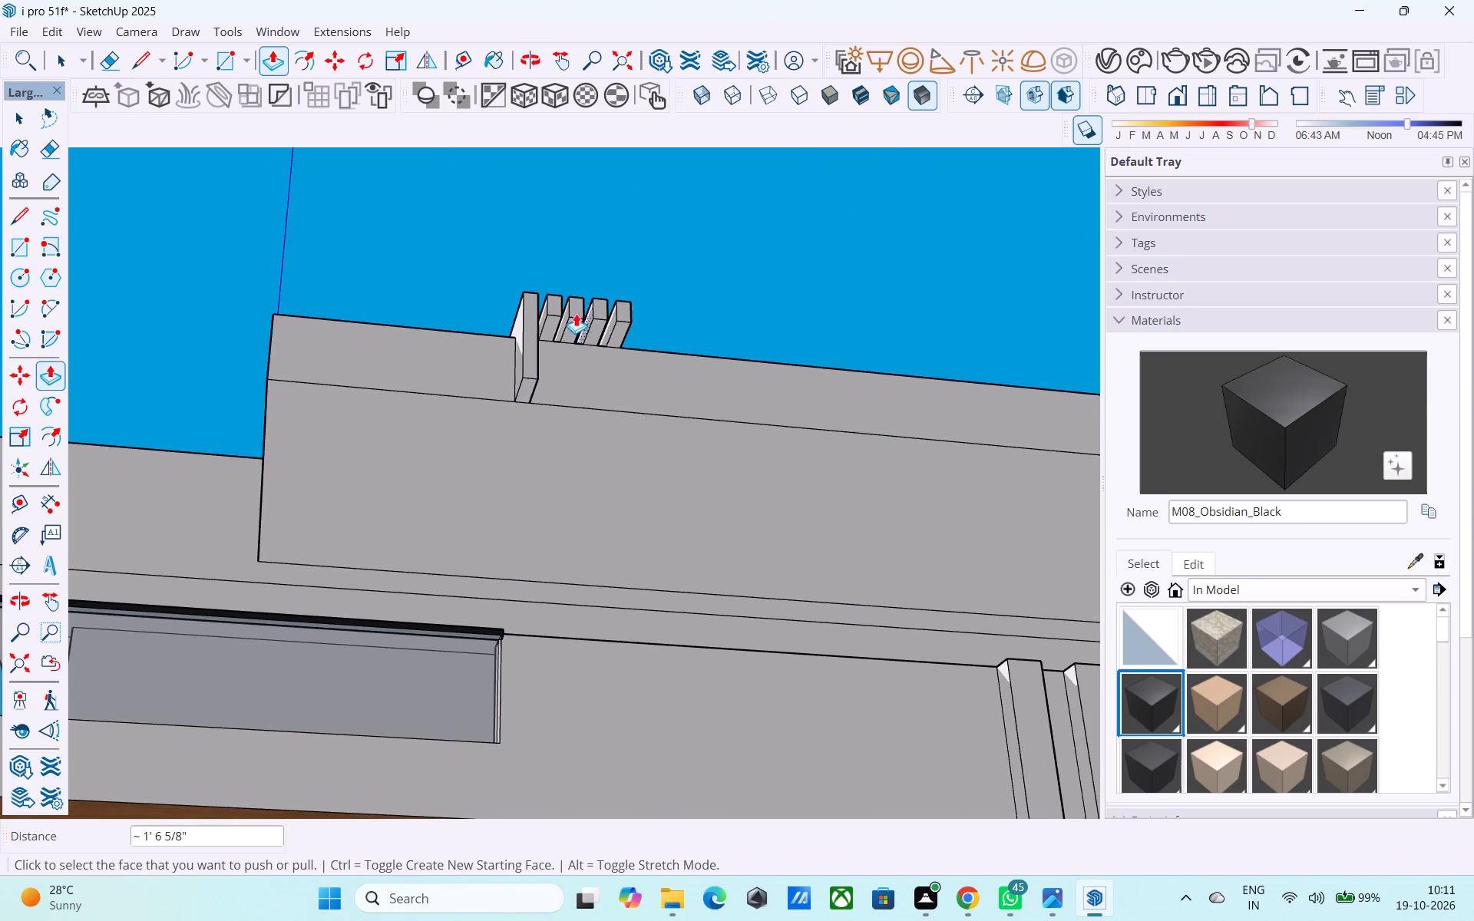
Push/Pull the undersides of the other four ribs' overhanging ends down by the same 1' 6 5/8".
scroll(544, 314, up, 8)
double_click(559, 326)
double_click(599, 332)
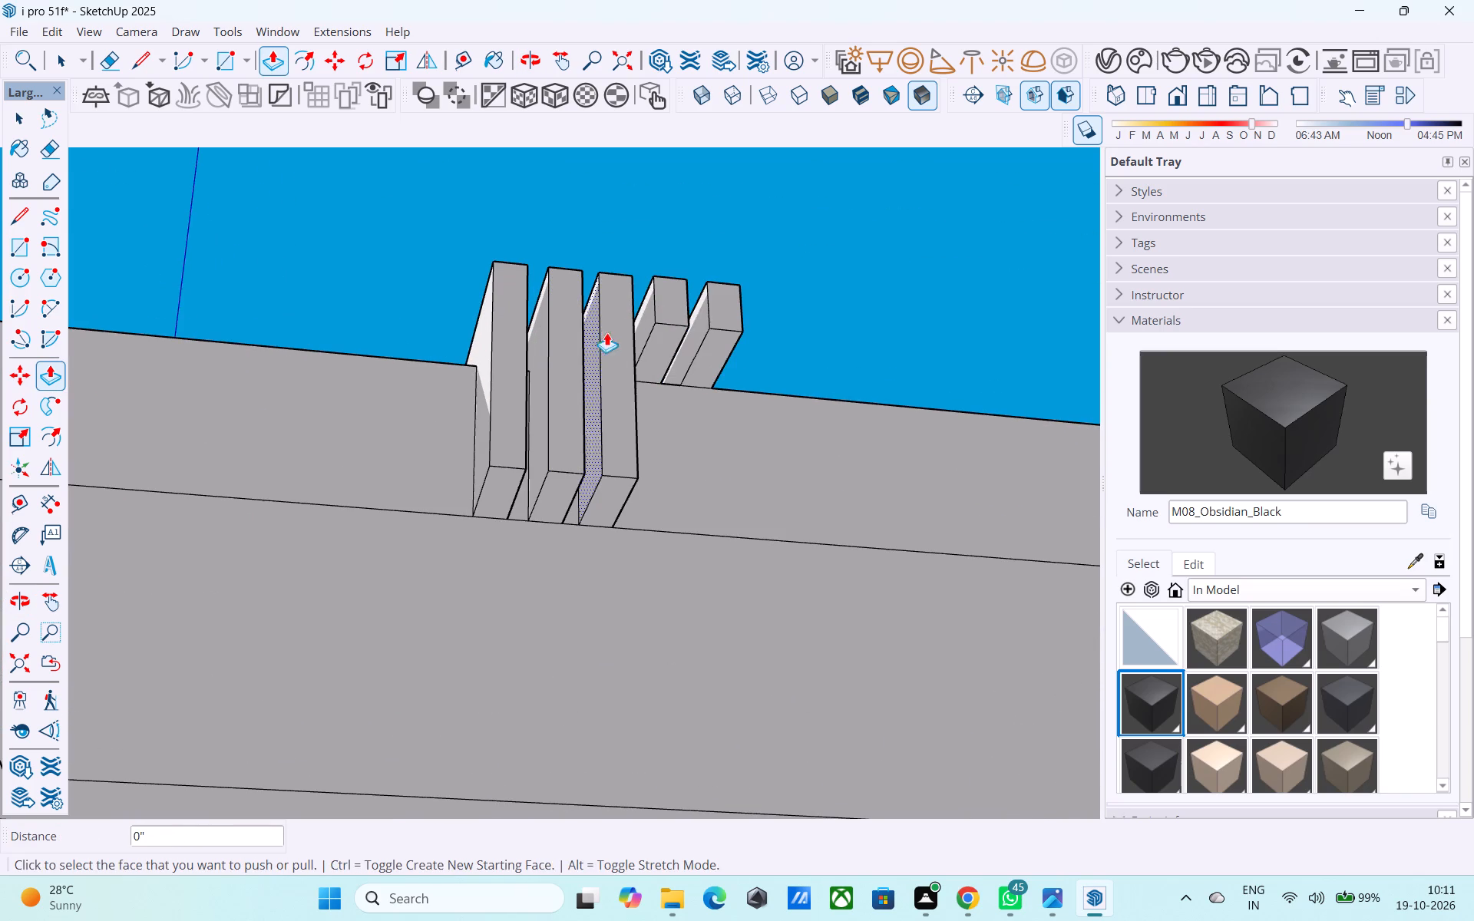
double_click(652, 345)
double_click(716, 350)
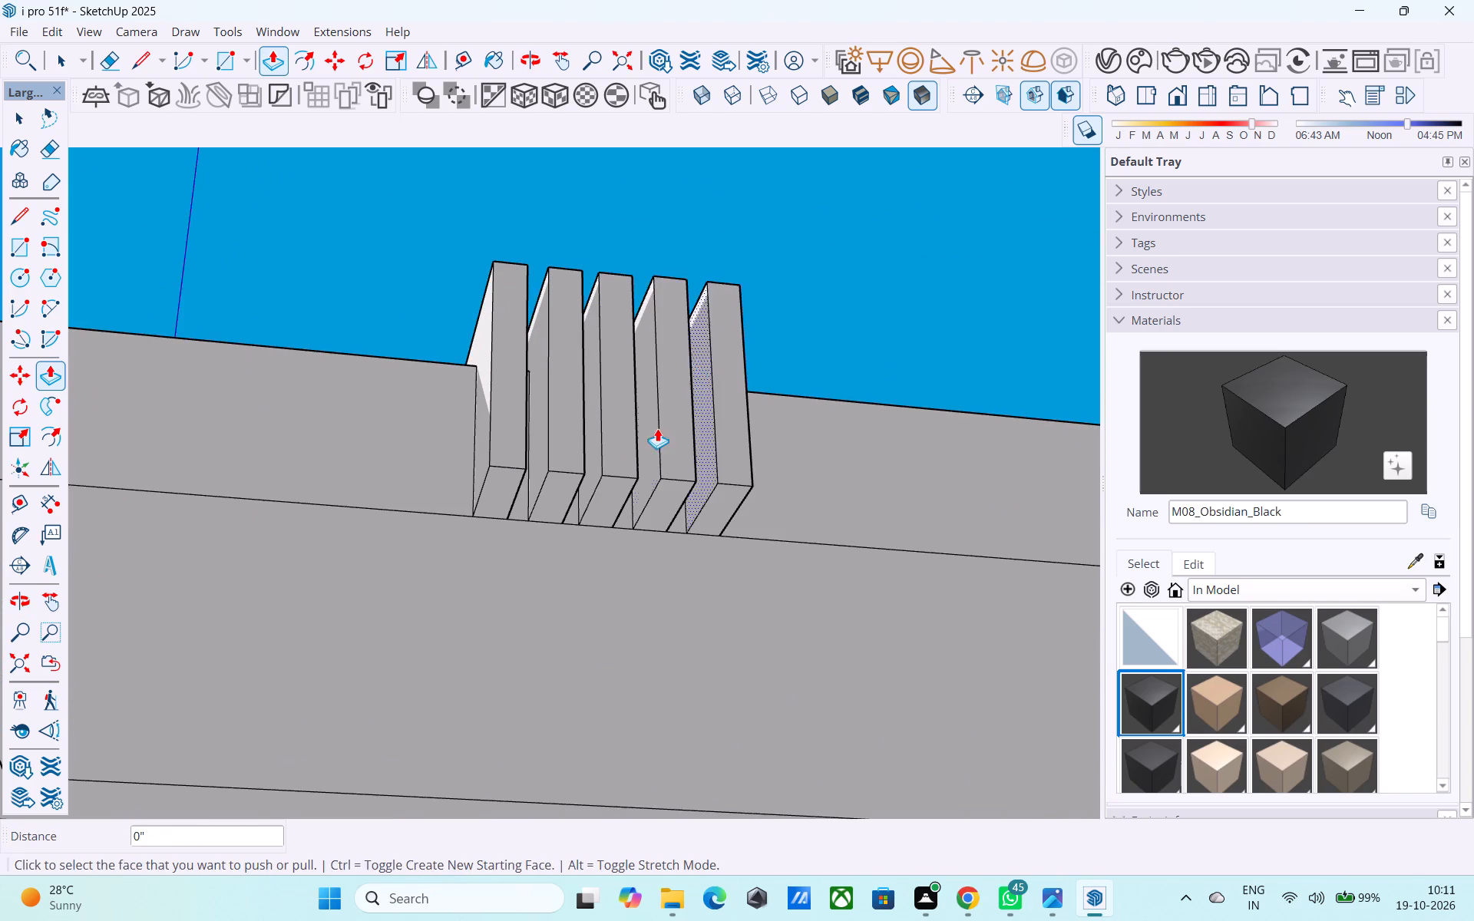
Push/Pull the bottom face of the first rib's downturned end about 11' 15/16" down to the terrace floor.
middle_drag(640, 462, 660, 377)
shift+scroll(640, 462, up, 1)
click(520, 400)
scroll(501, 460, down, 8)
middle_drag(530, 605, 525, 447)
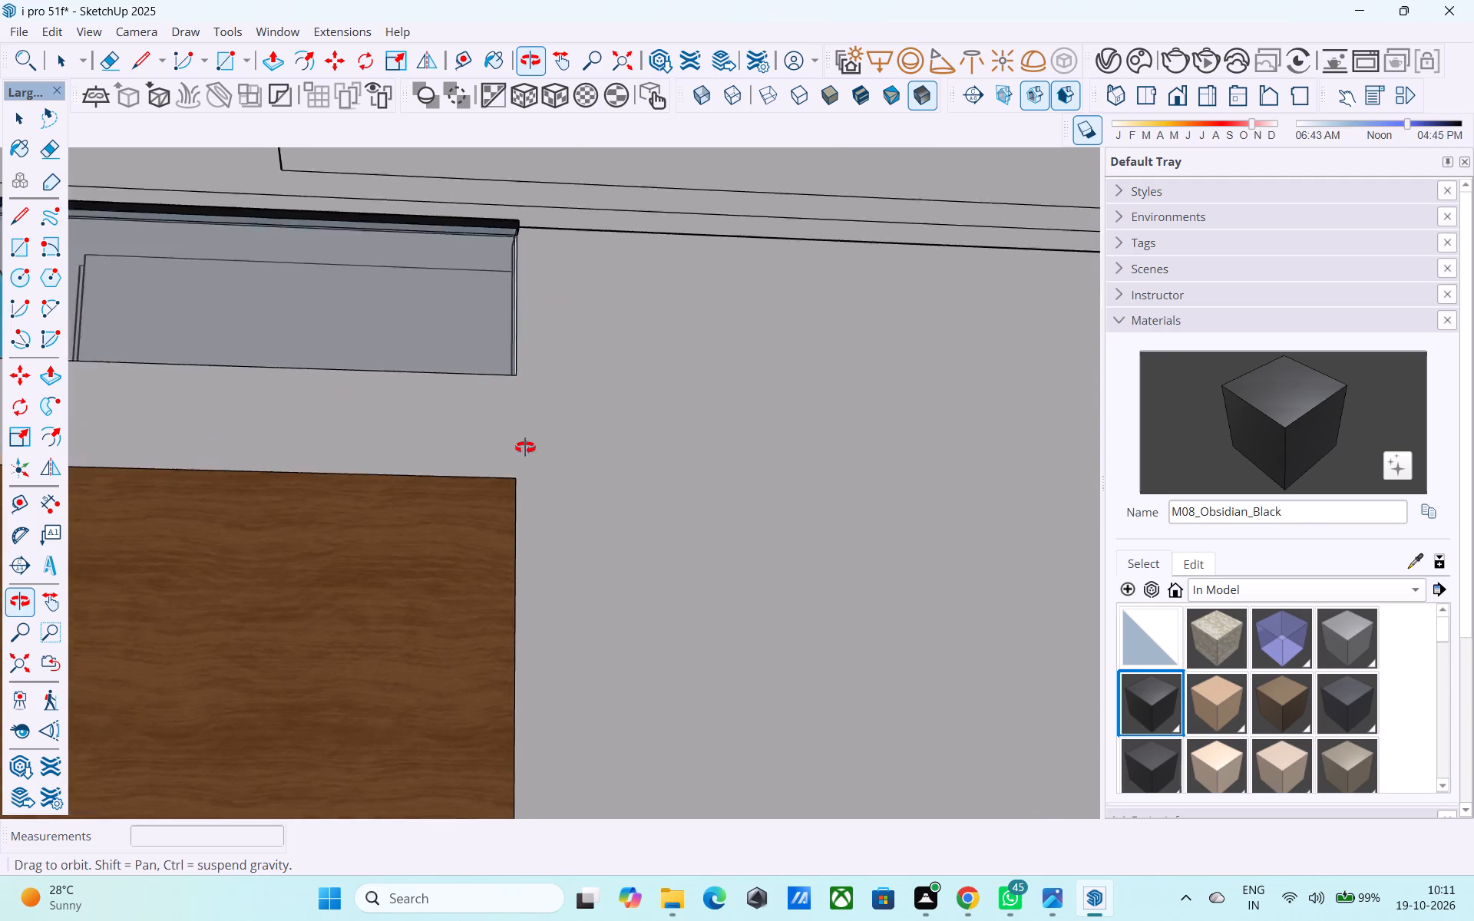
middle_drag(525, 447, 487, 807)
scroll(487, 654, down, 8)
middle_drag(510, 627, 480, 731)
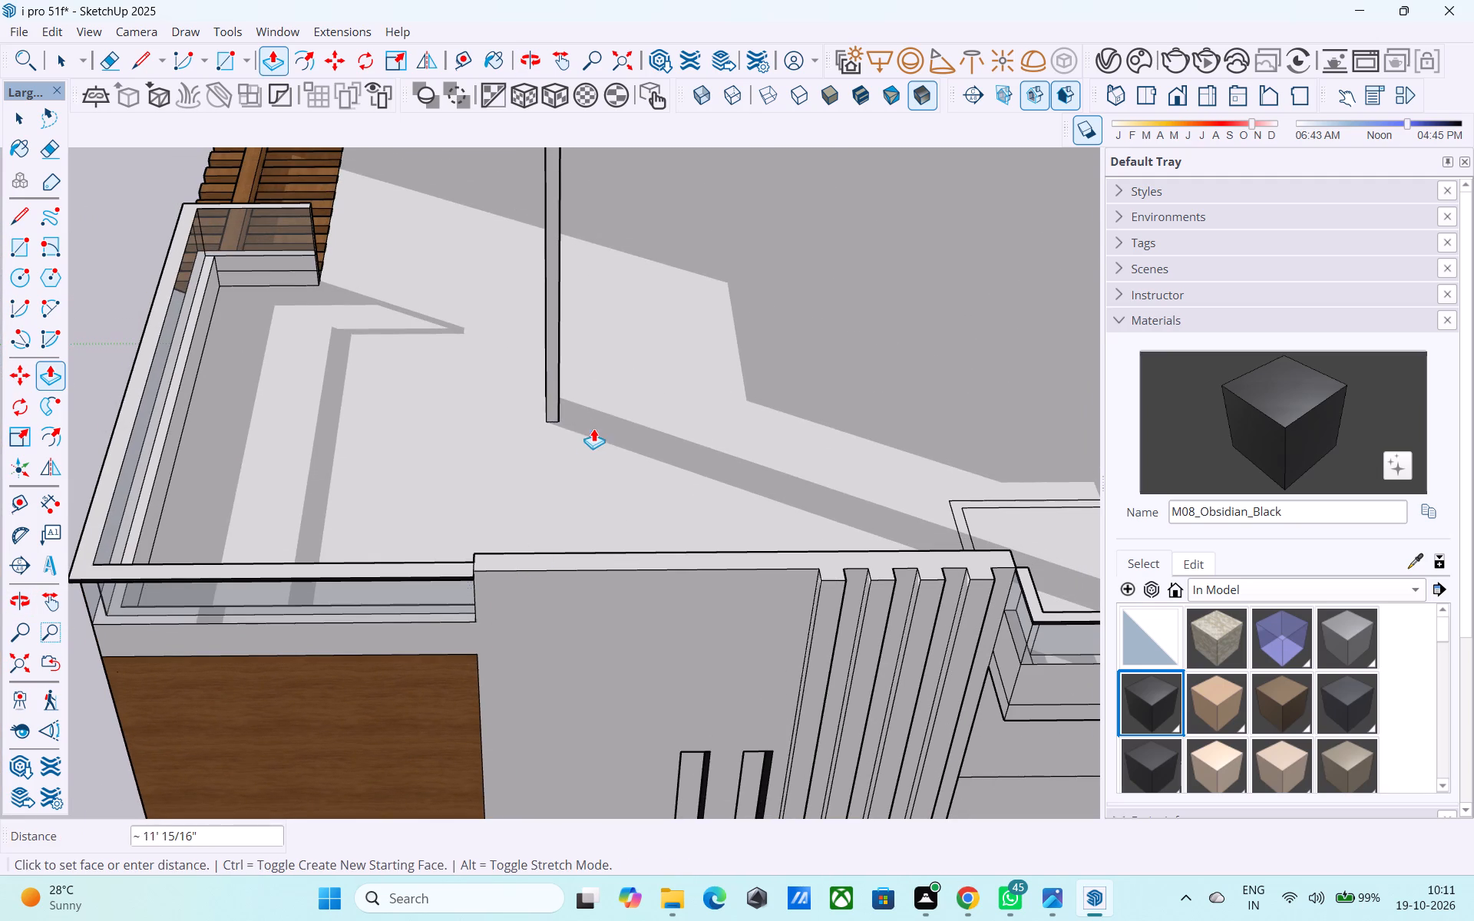
click(593, 429)
Push/Pull the bottom faces of the other four ribs' downturned ends by the same 11' 15/16" to the terrace floor.
shift+middle_drag(615, 359, 570, 617)
shift+middle_drag(520, 478, 500, 842)
scroll(494, 713, down, 7)
middle_drag(596, 488, 580, 604)
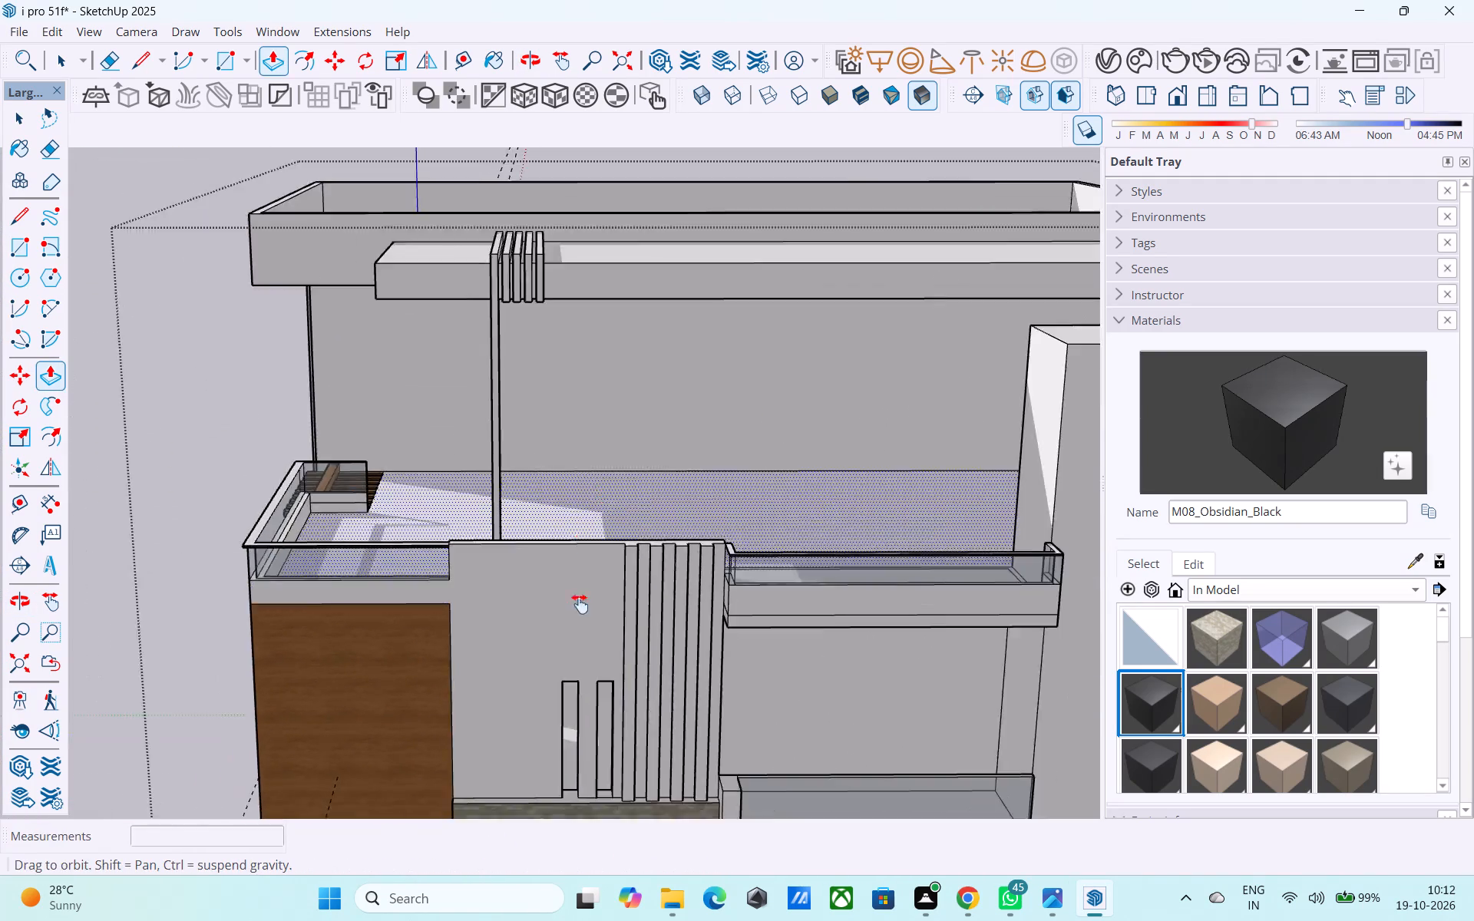
middle_drag(580, 604, 584, 800)
scroll(494, 533, up, 7)
middle_drag(495, 541, 507, 376)
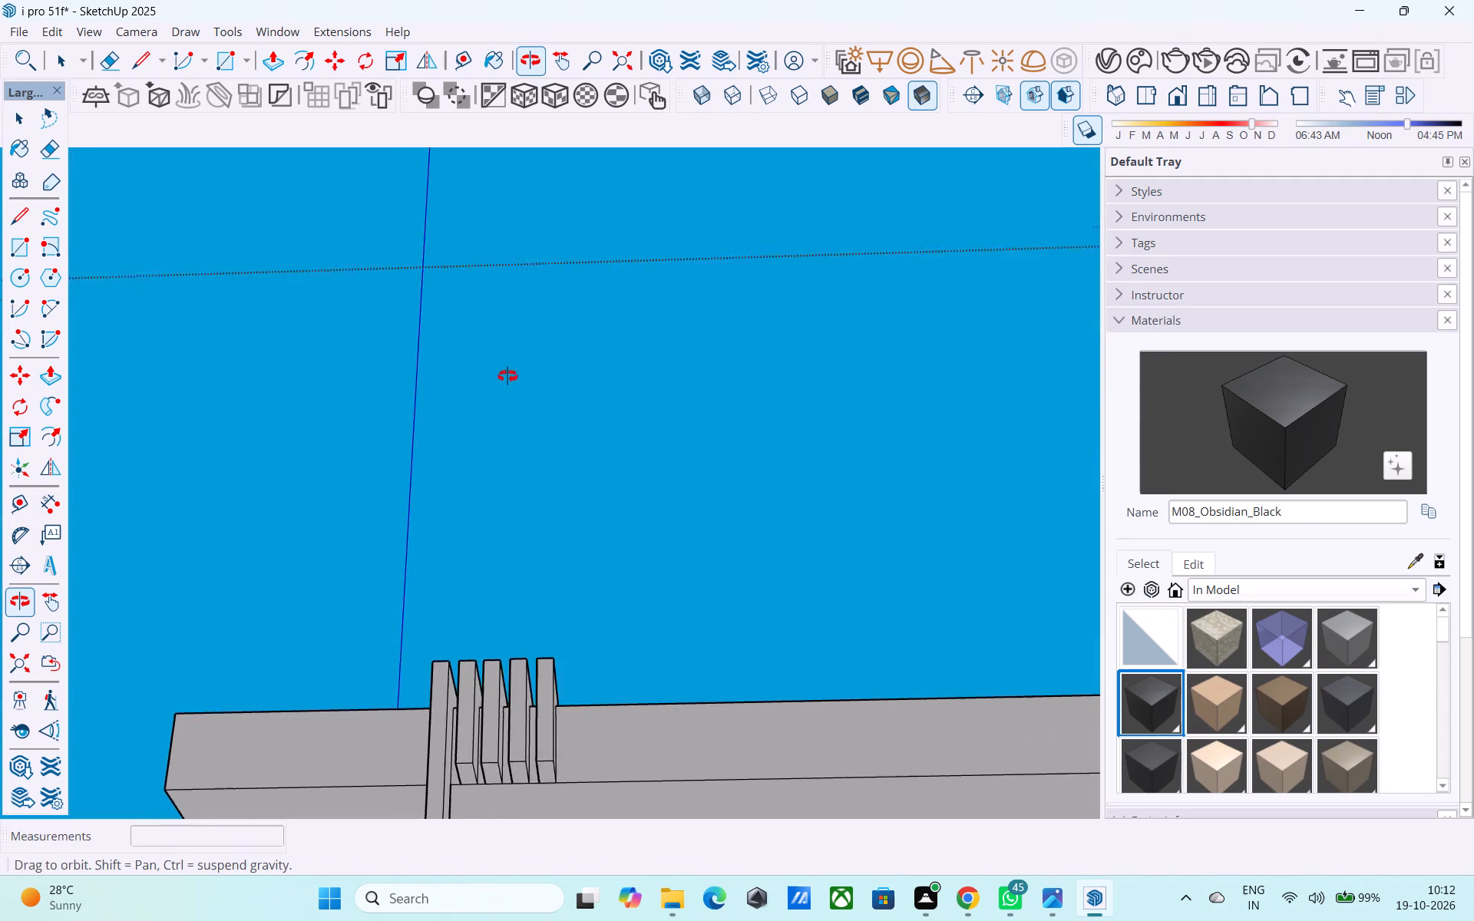
middle_drag(507, 376, 509, 375)
shift+middle_drag(453, 592, 487, 408)
scroll(491, 662, up, 4)
double_click(484, 648)
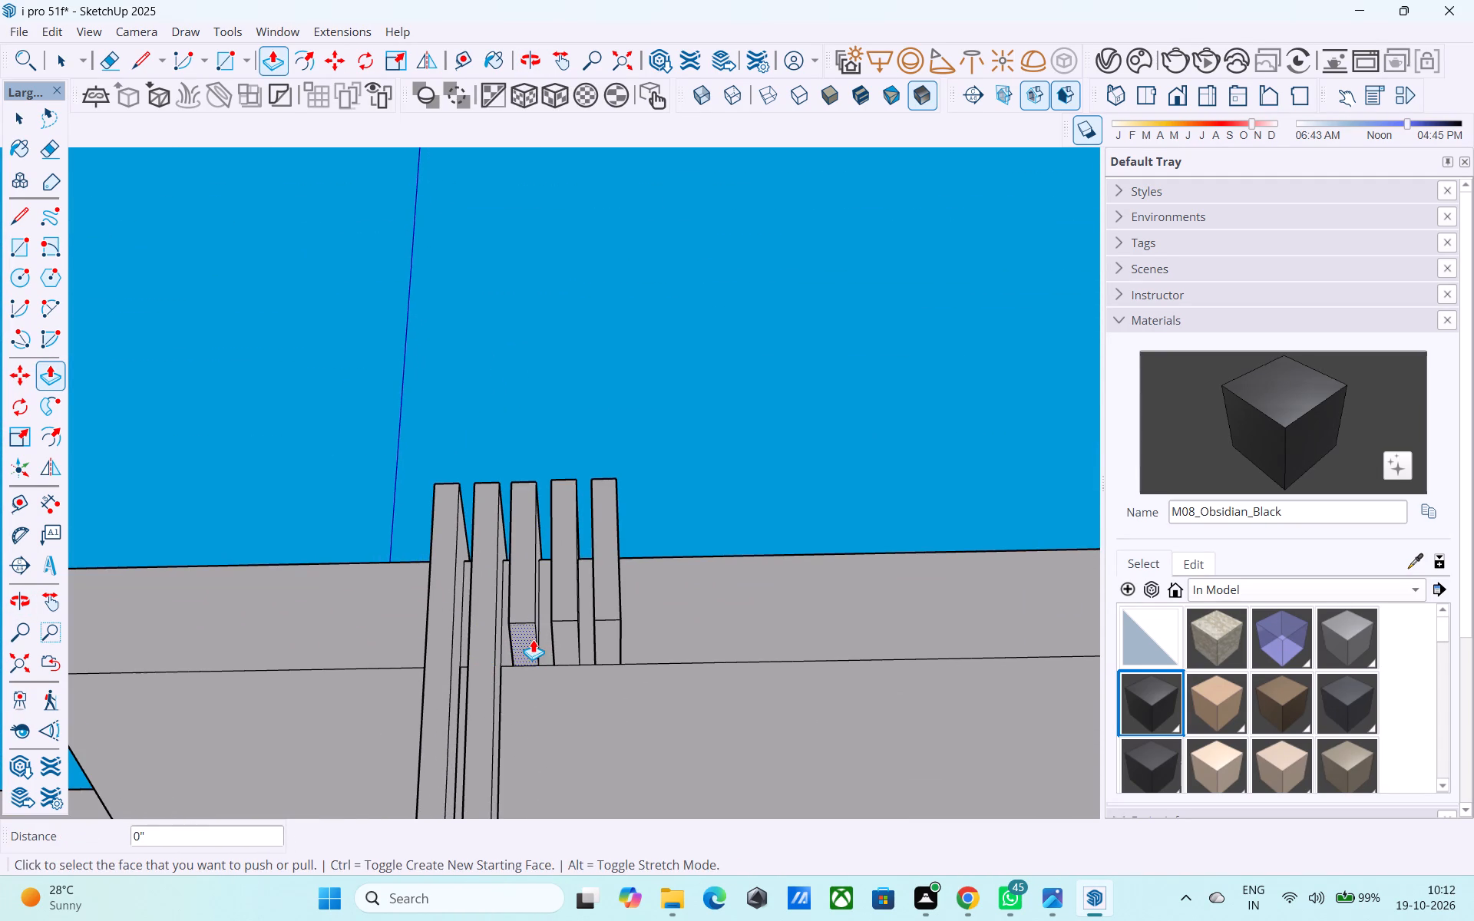
double_click(530, 638)
double_click(577, 635)
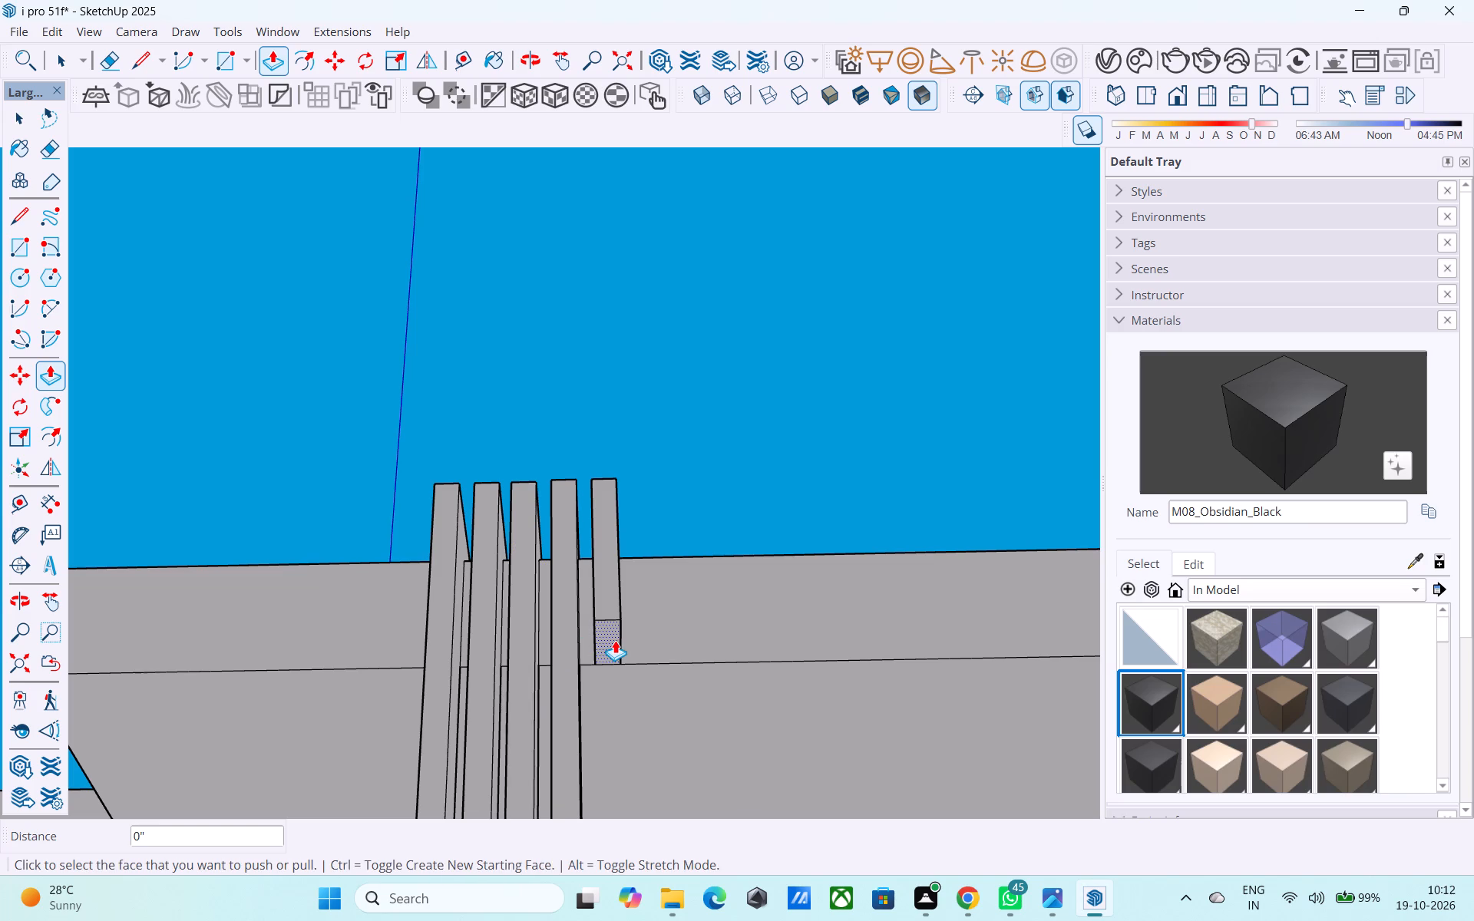
double_click(615, 640)
Push/Pull the outer side face of the first rib inward by about 1/2".
scroll(588, 460, down, 16)
middle_drag(579, 560, 586, 837)
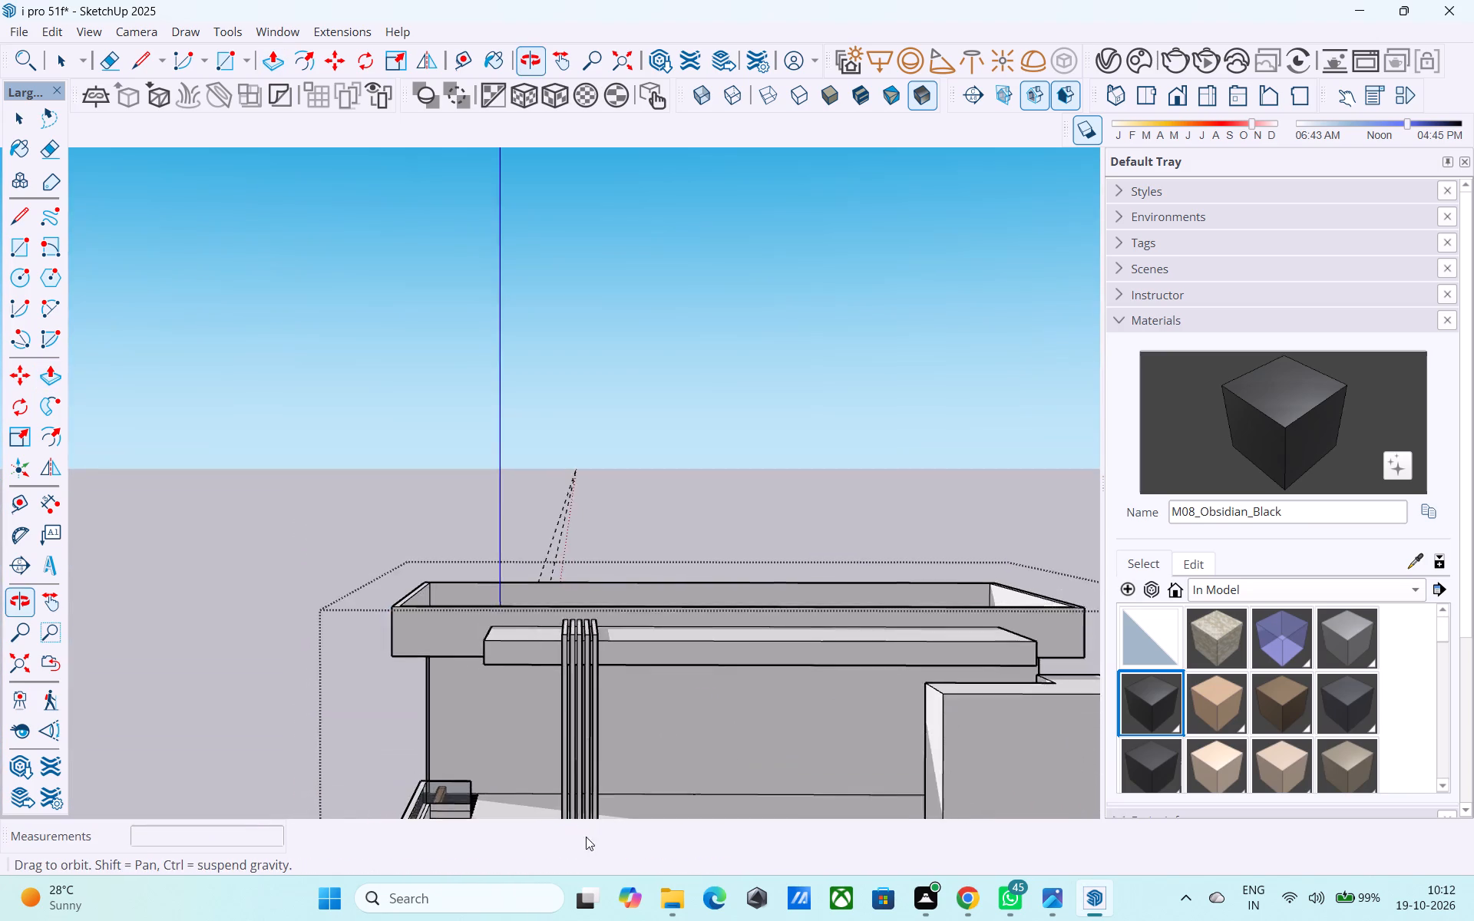
scroll(629, 670, down, 4)
middle_drag(628, 683, 660, 559)
scroll(659, 557, up, 3)
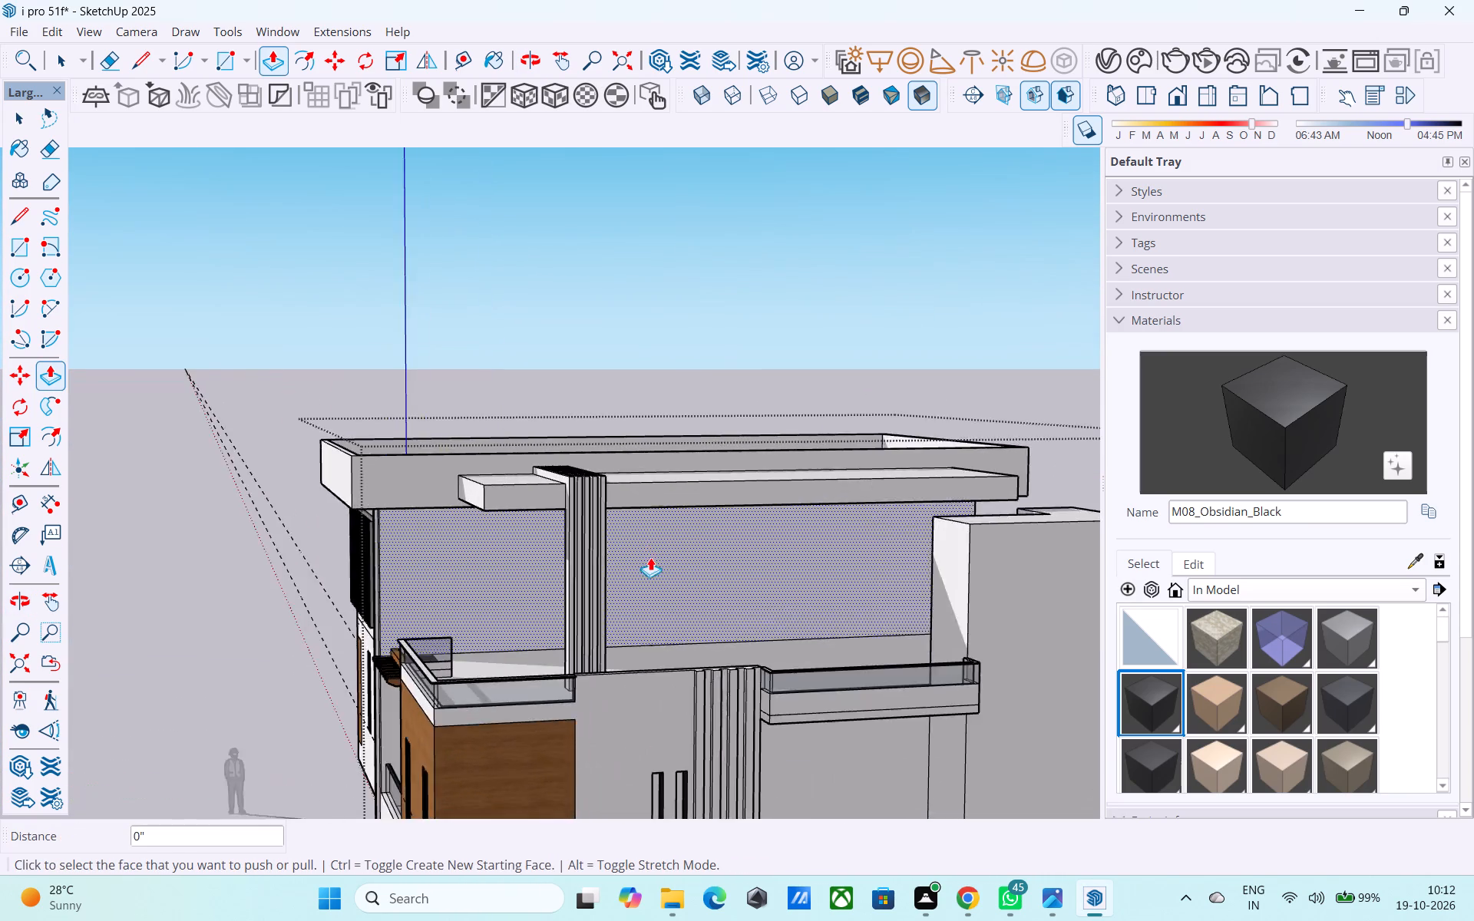
scroll(650, 557, up, 11)
click(592, 340)
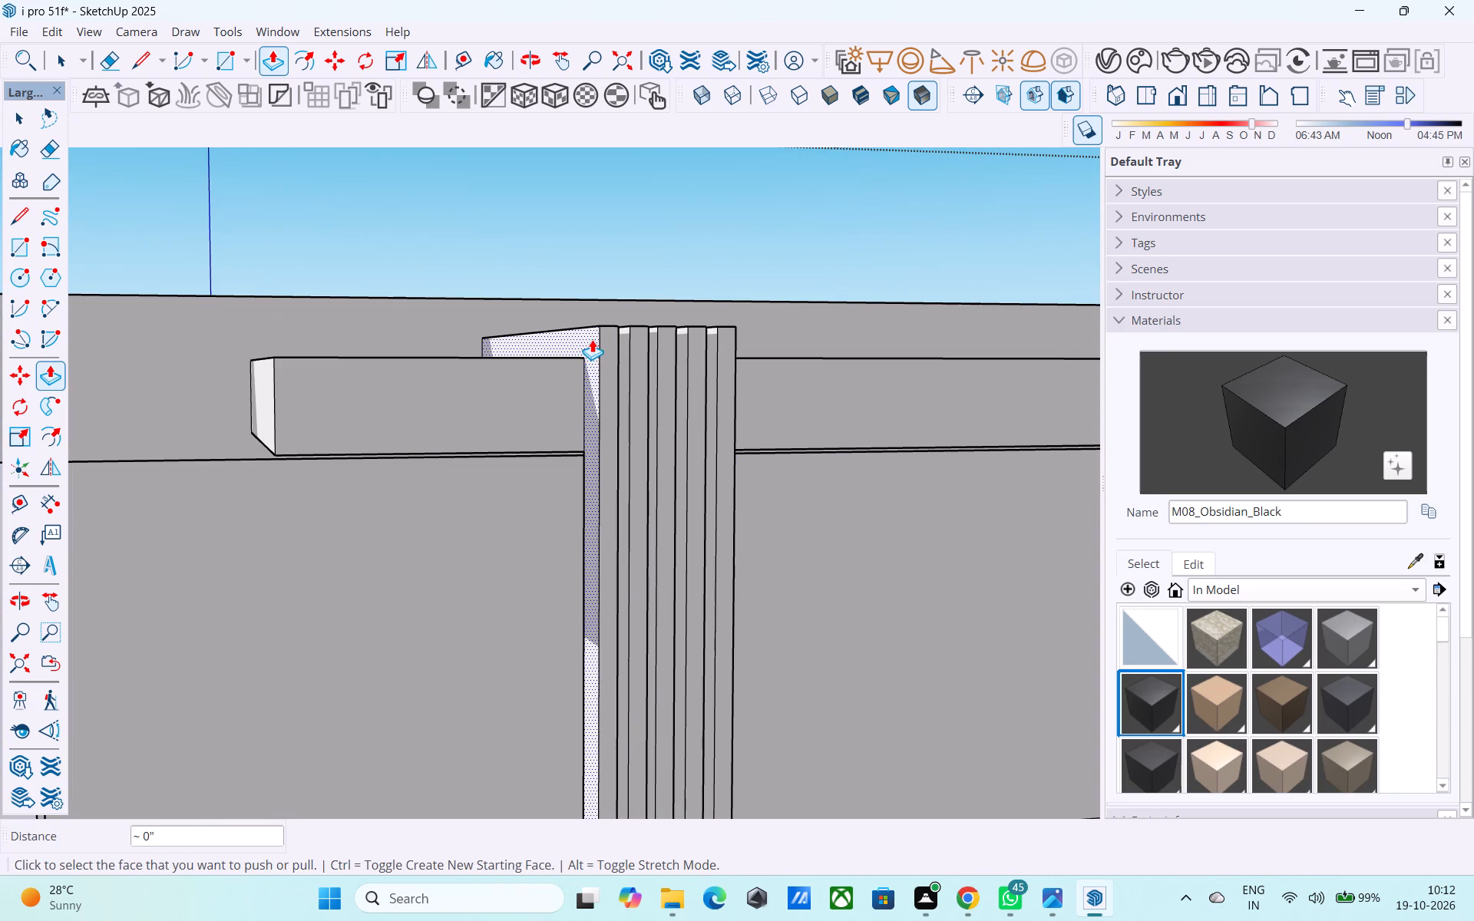
click(577, 332)
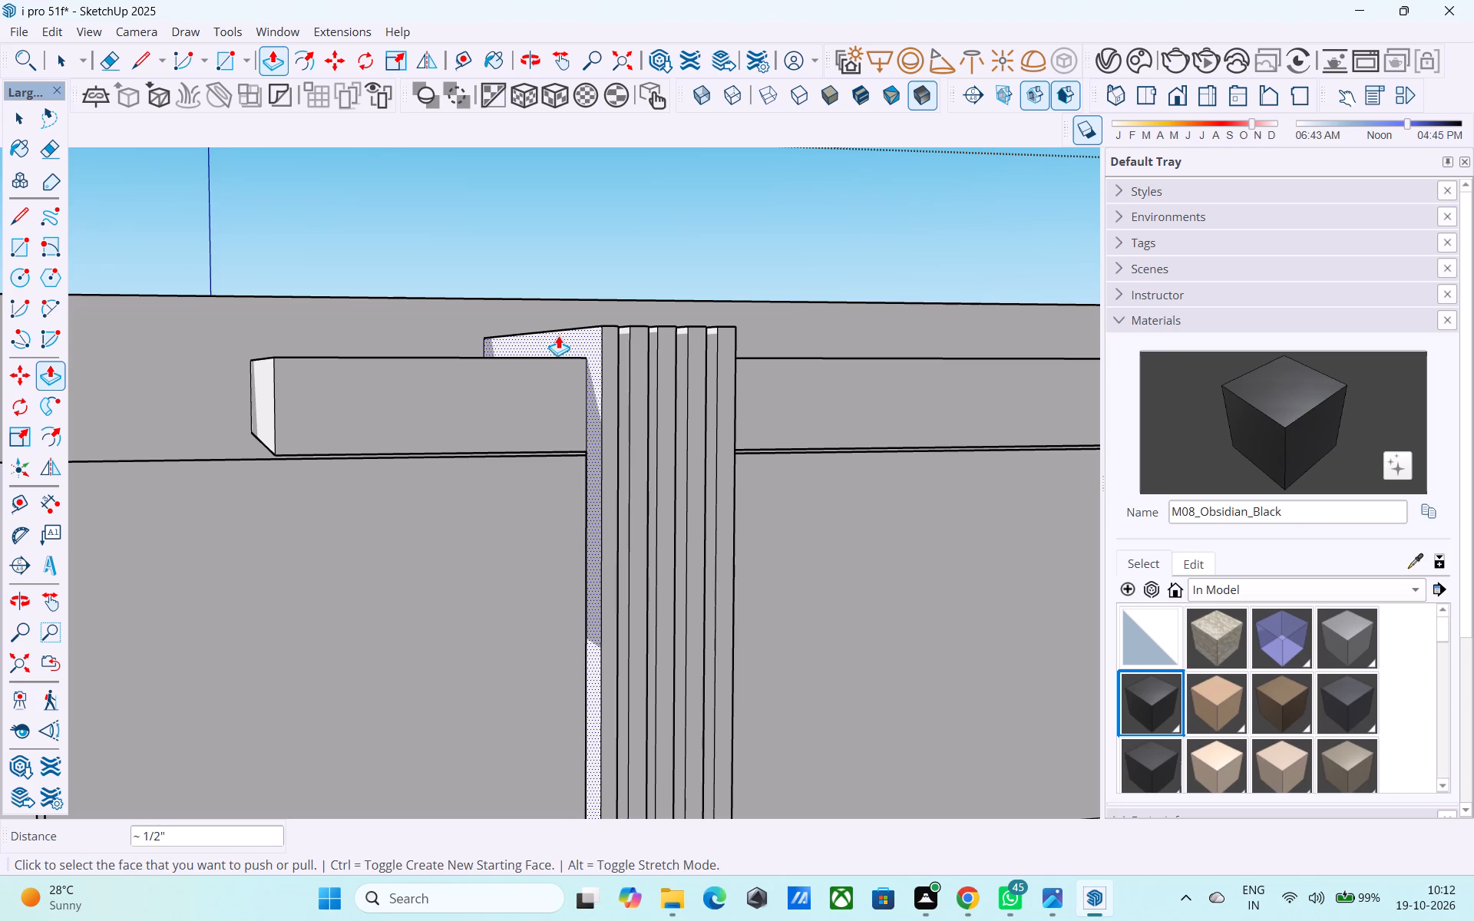
Push/Pull the first rib's outer side face outward by 6", and revise that distance to 3".
click(587, 323)
key(space)
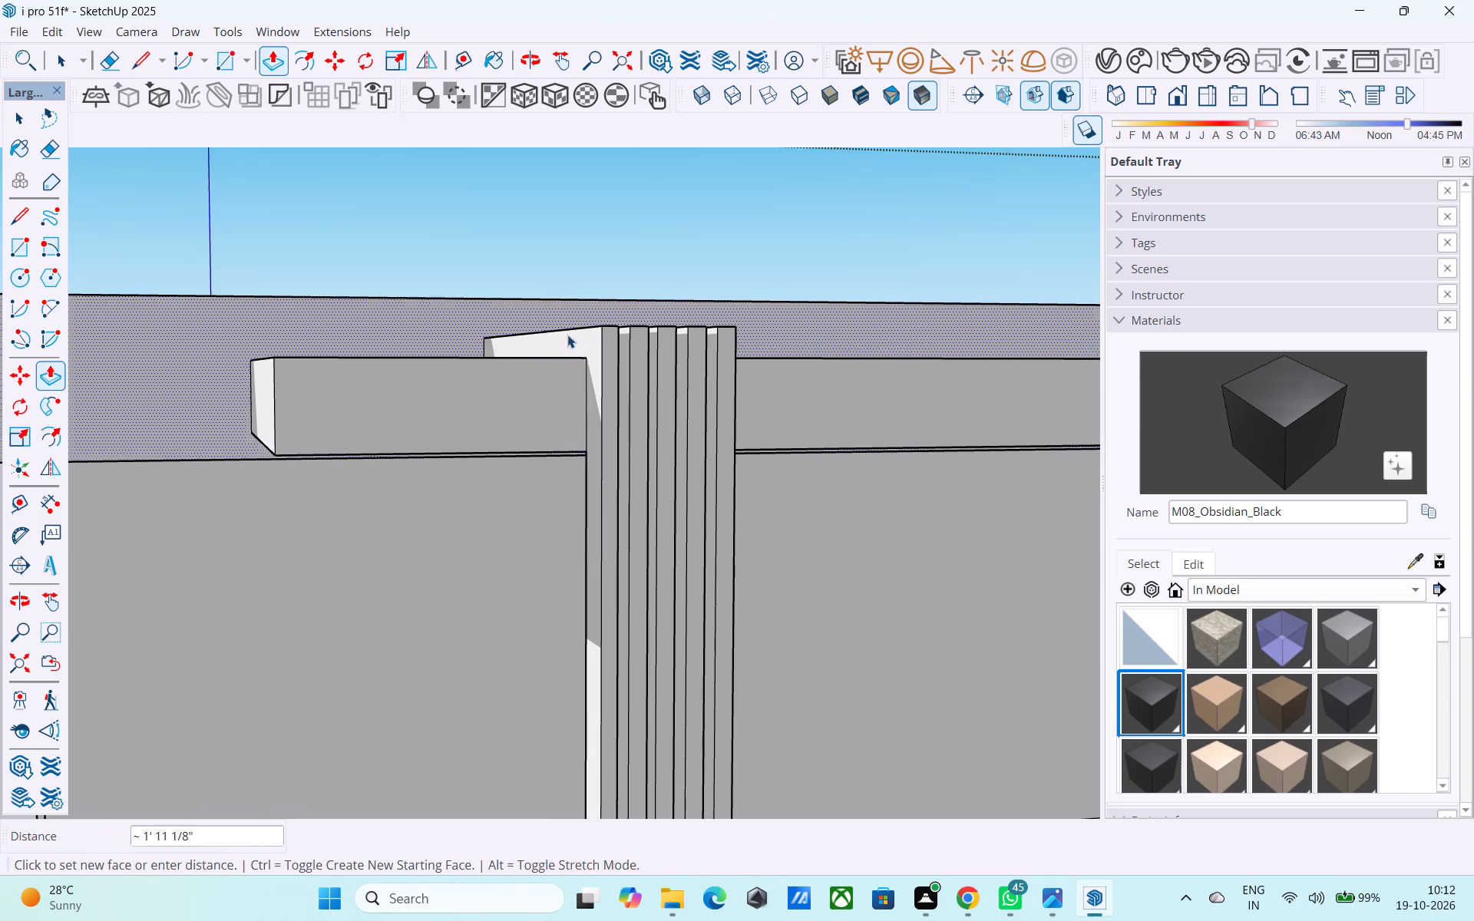
click(577, 346)
key(p)
click(577, 346)
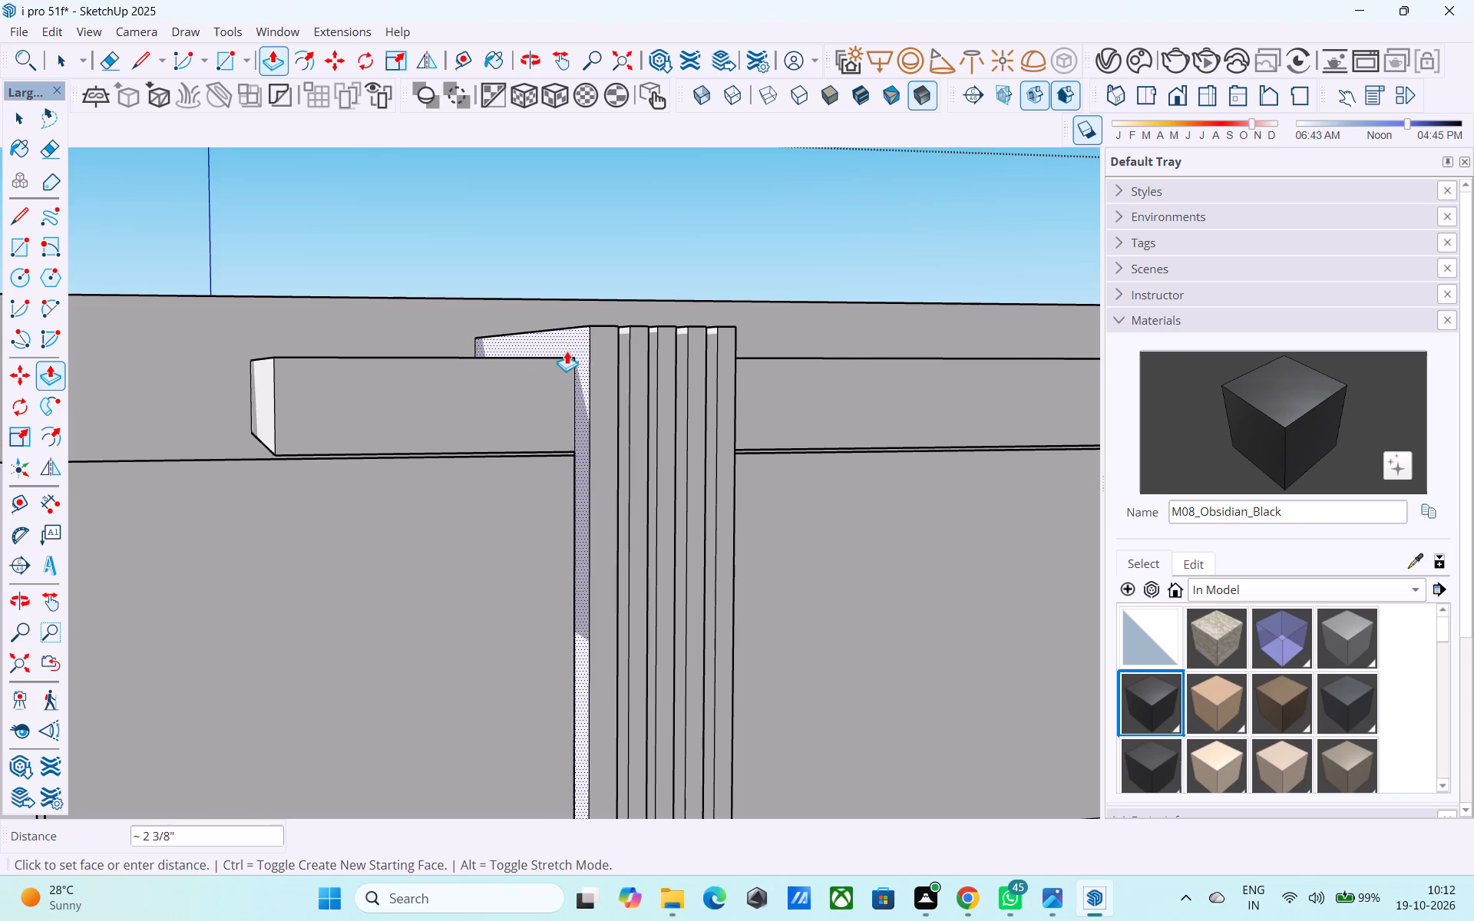
text(6")
key(Return)
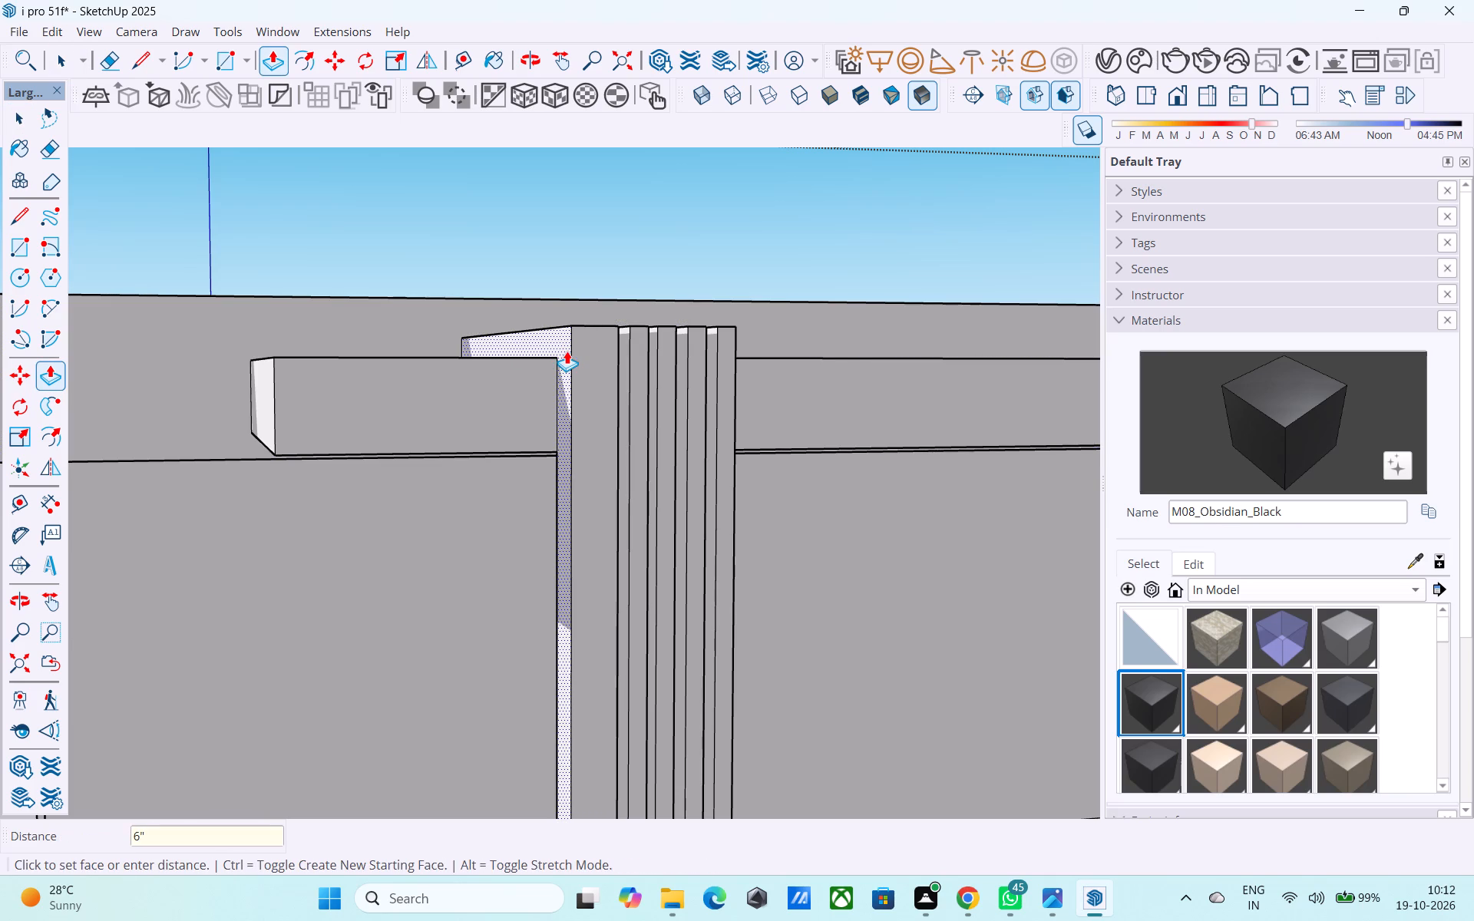
text(3")
key(Return)
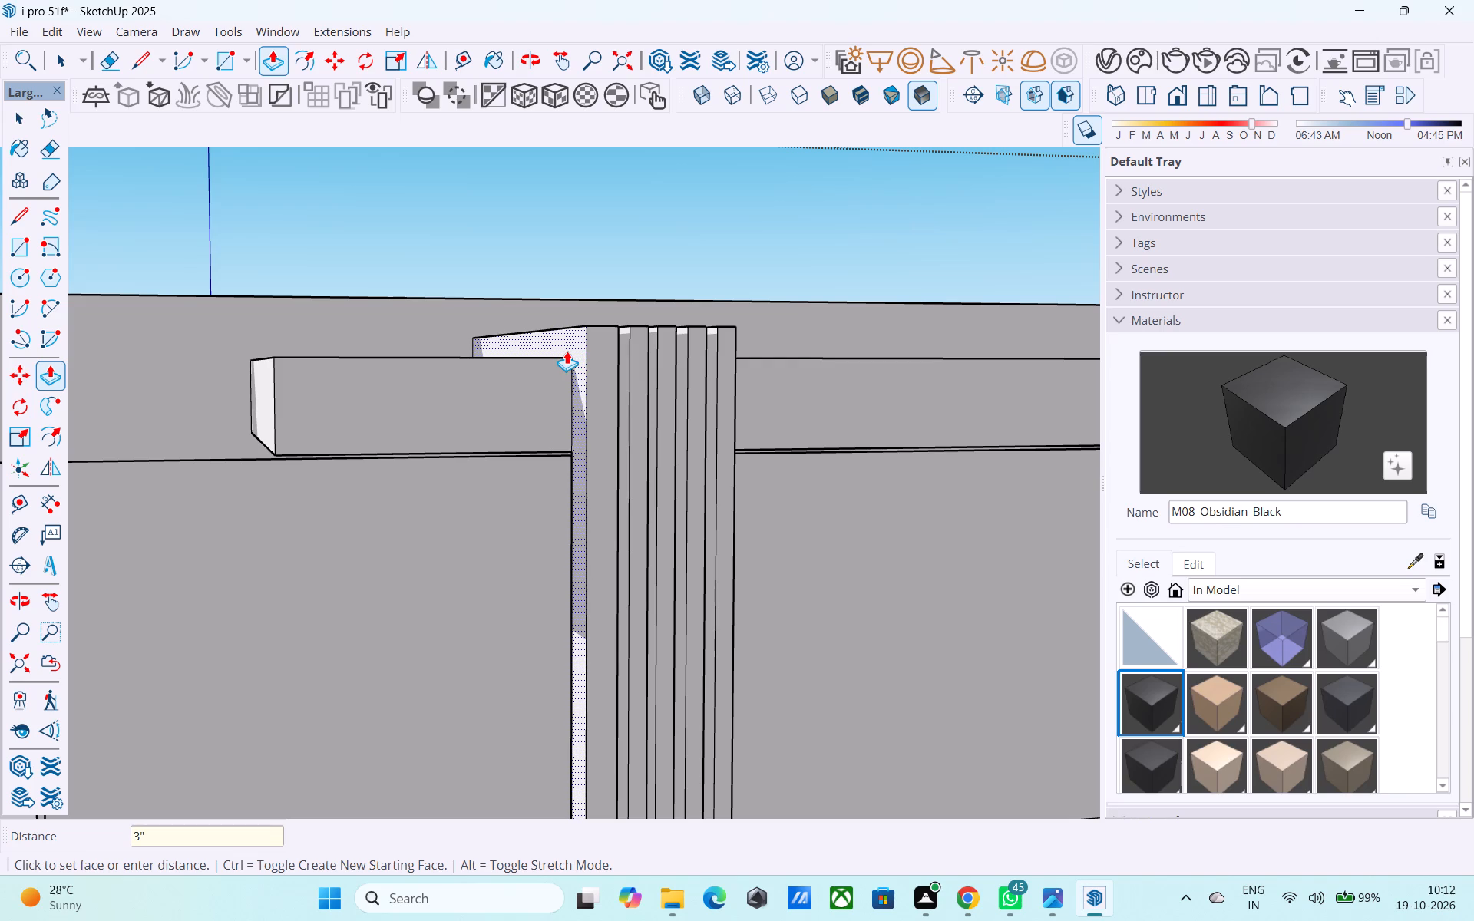
Push/Pull the first rib's outer side face outward by a further 3".
middle_drag(600, 396, 228, 488)
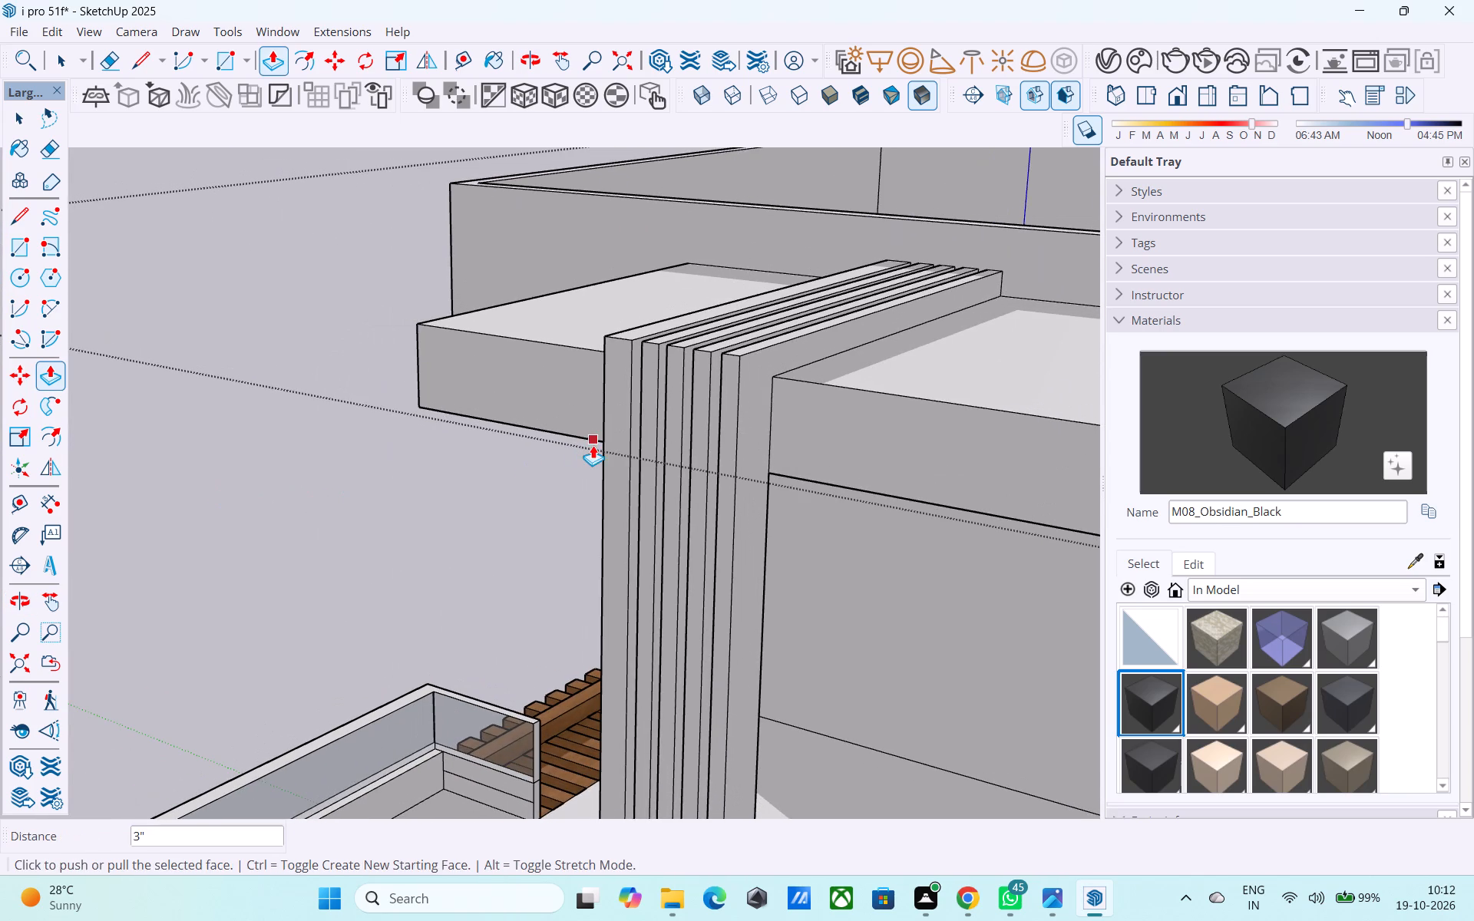
middle_drag(616, 450, 1171, 447)
scroll(445, 379, up, 3)
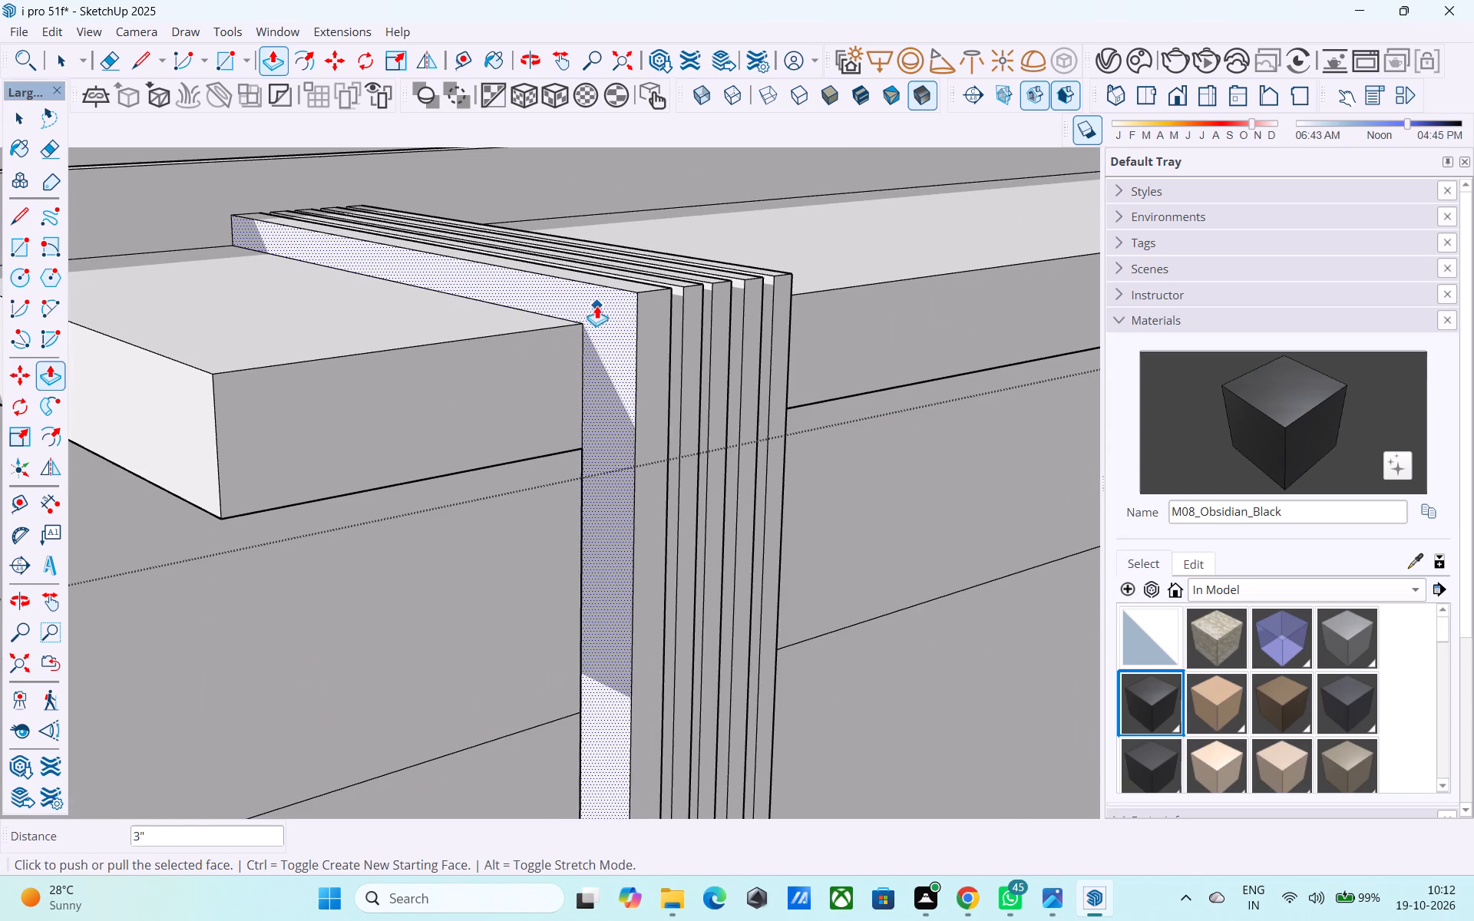
click(597, 305)
text(3")
key(Return)
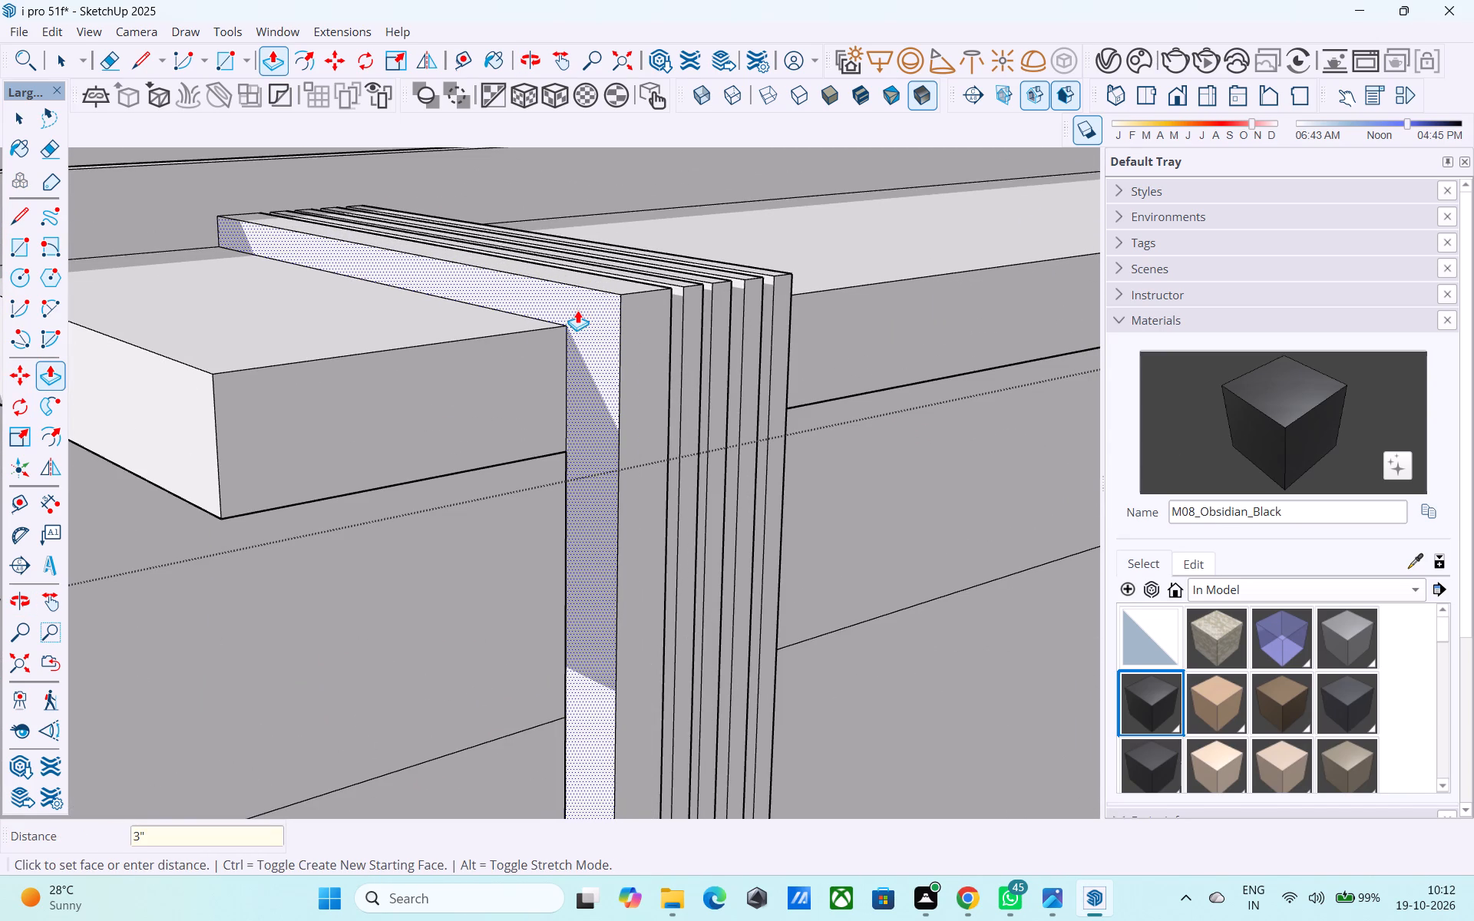
Push/Pull the outer side face of the last rib, at the opposite end of the row, outward by 6".
key(space)
scroll(599, 322, down, 3)
middle_drag(599, 322, 179, 295)
scroll(183, 296, down, 4)
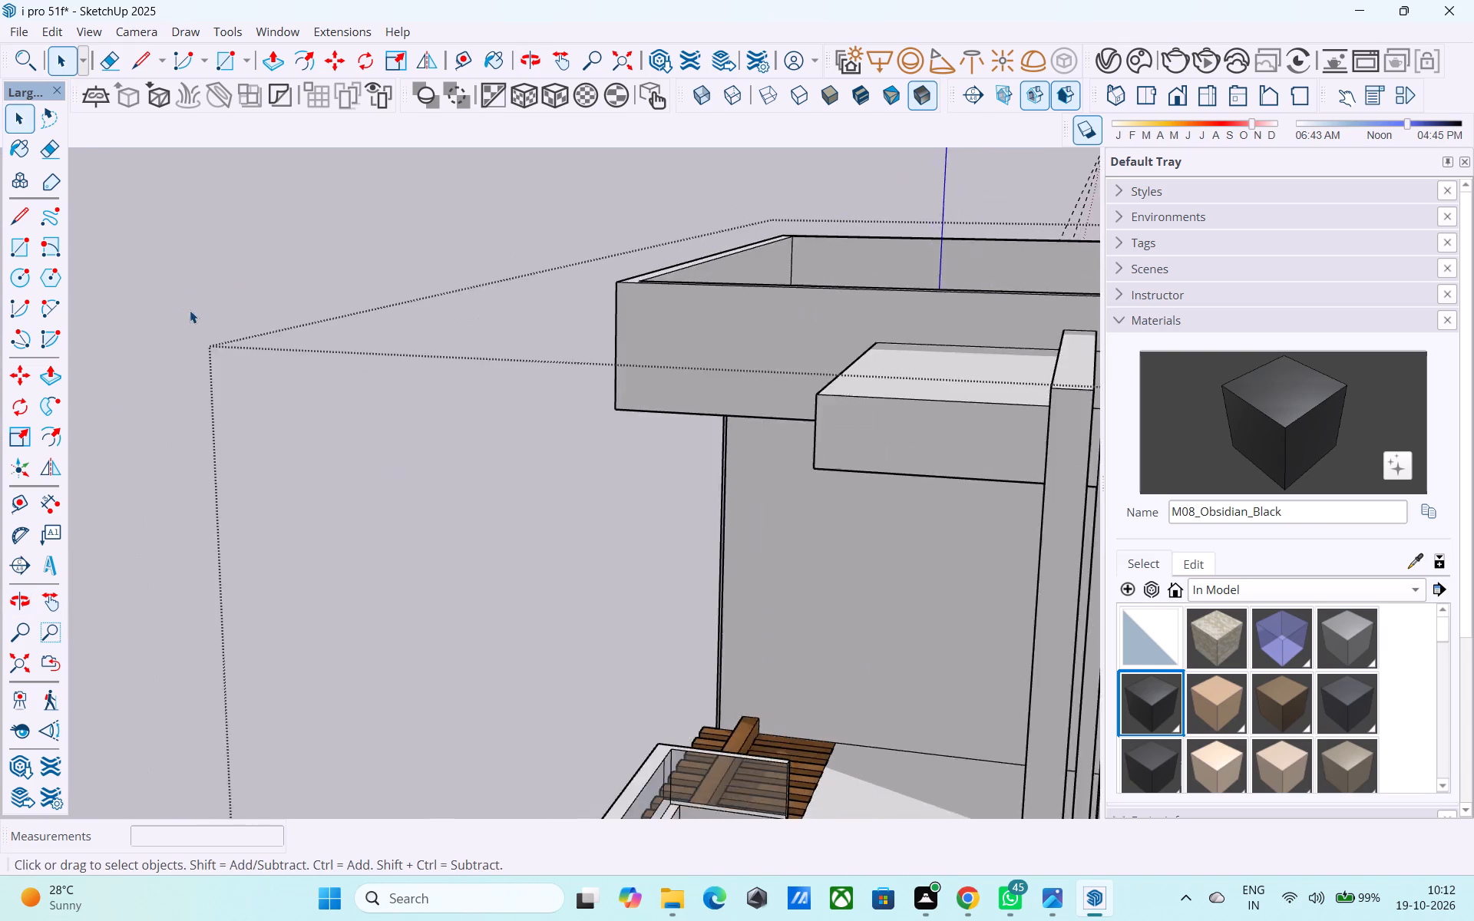
scroll(190, 310, down, 3)
middle_drag(678, 371, 629, 363)
scroll(852, 405, up, 9)
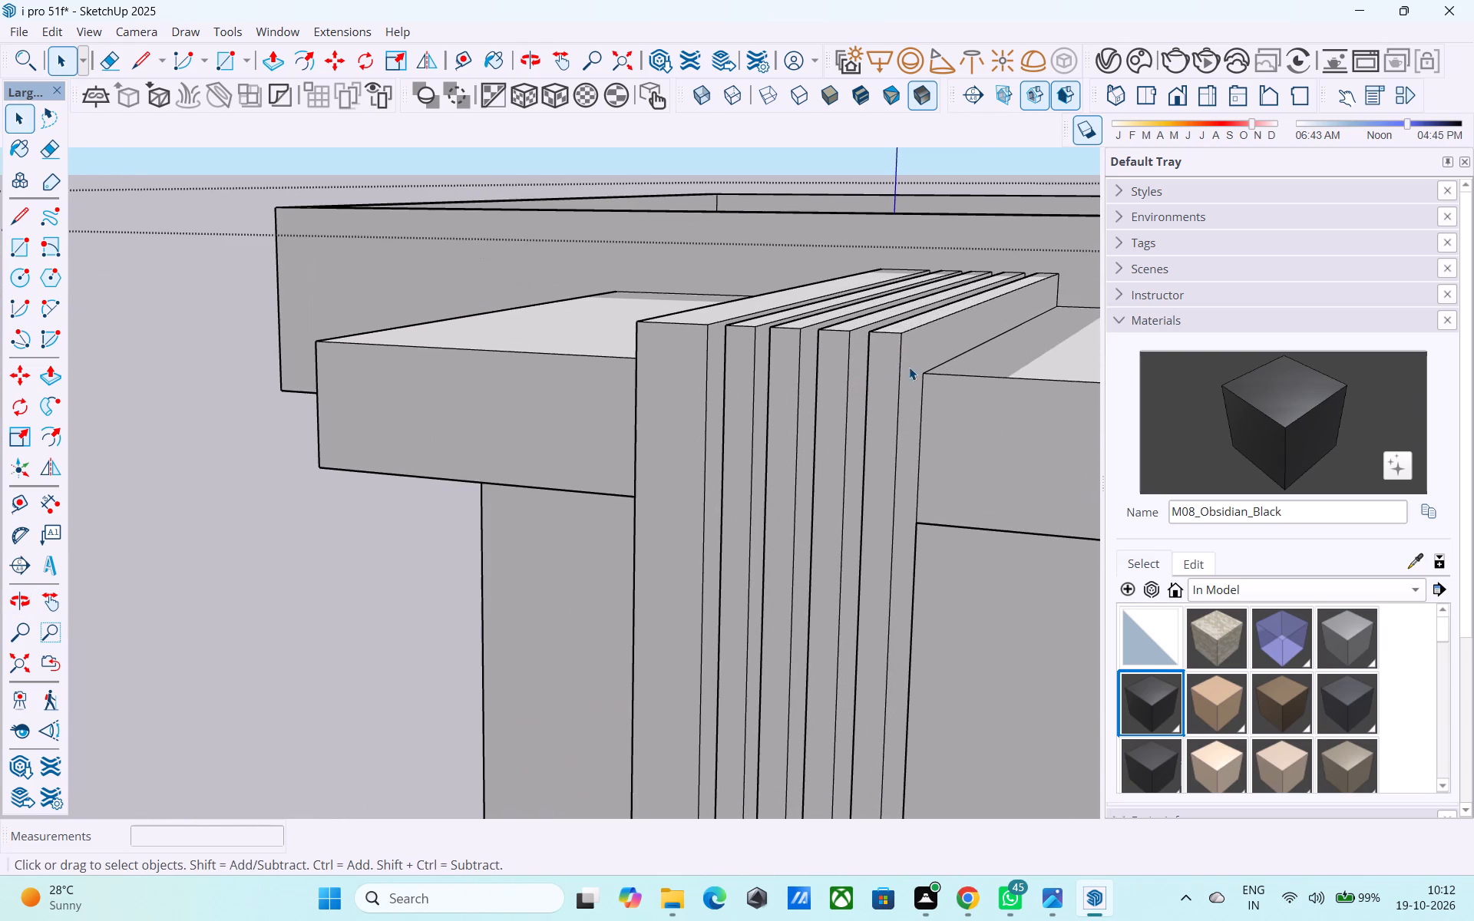
click(912, 354)
key(p)
click(911, 354)
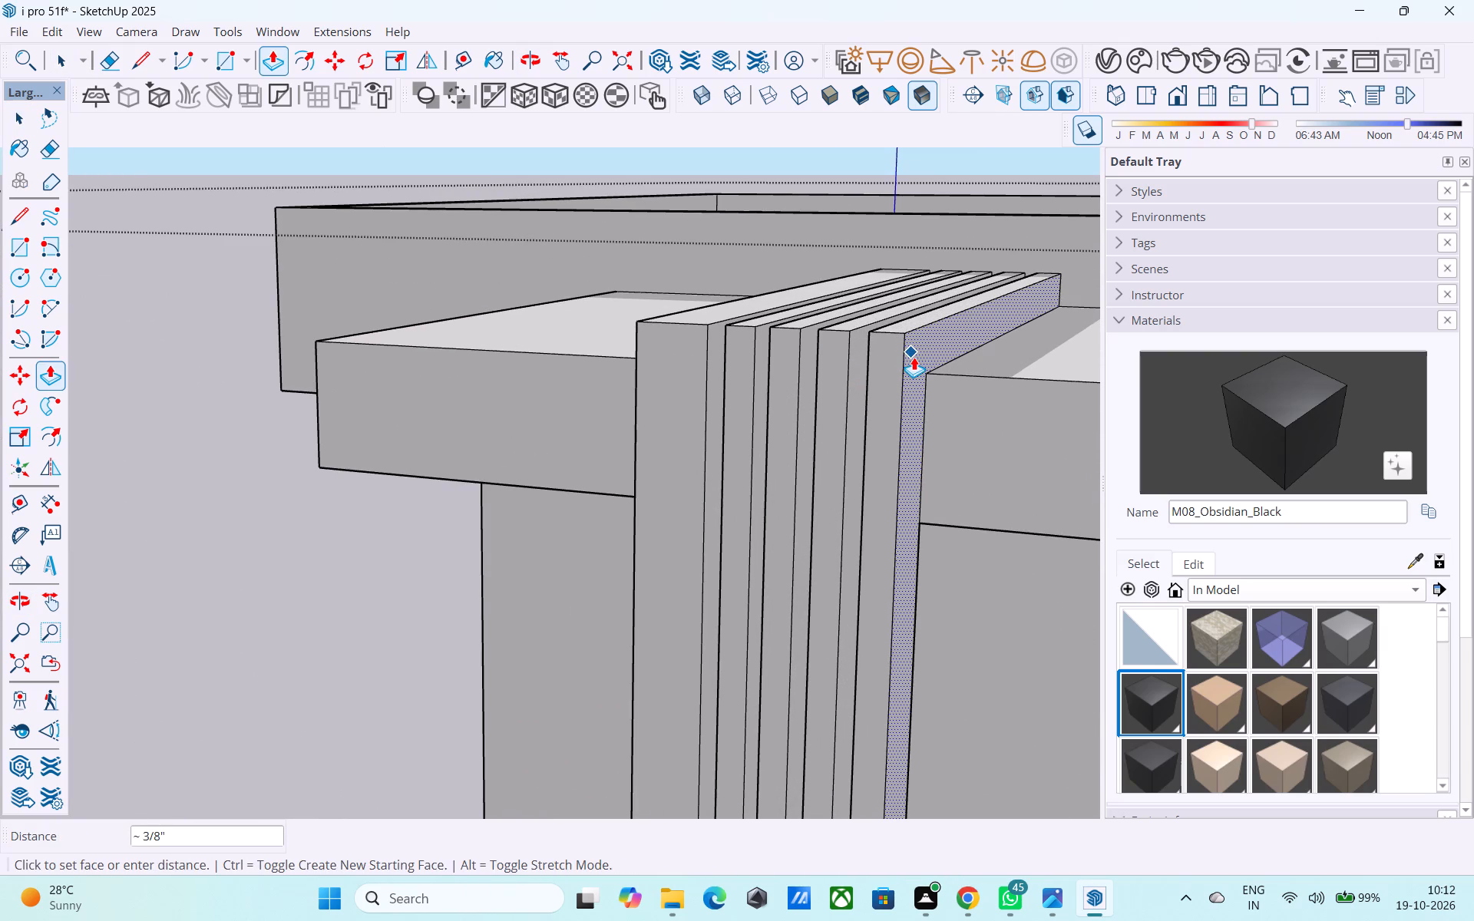
text(6")
key(Return)
key(space)
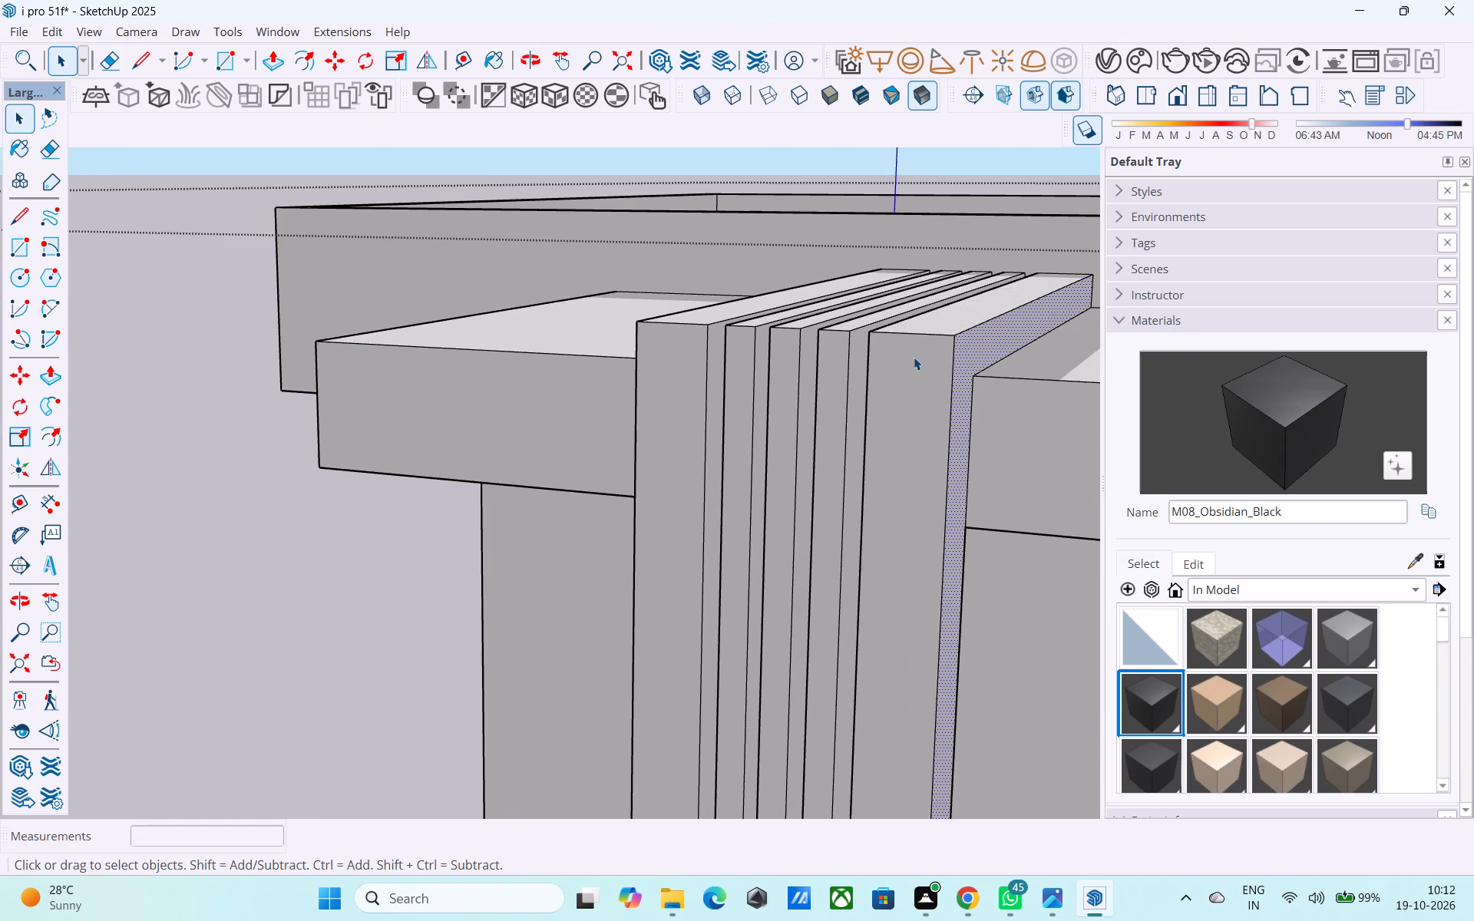
Examine the thickened end ribs against the whole facade, including the wall fins and balconies below.
scroll(818, 384, down, 10)
middle_drag(775, 444, 798, 446)
scroll(804, 413, down, 9)
middle_drag(755, 454, 762, 455)
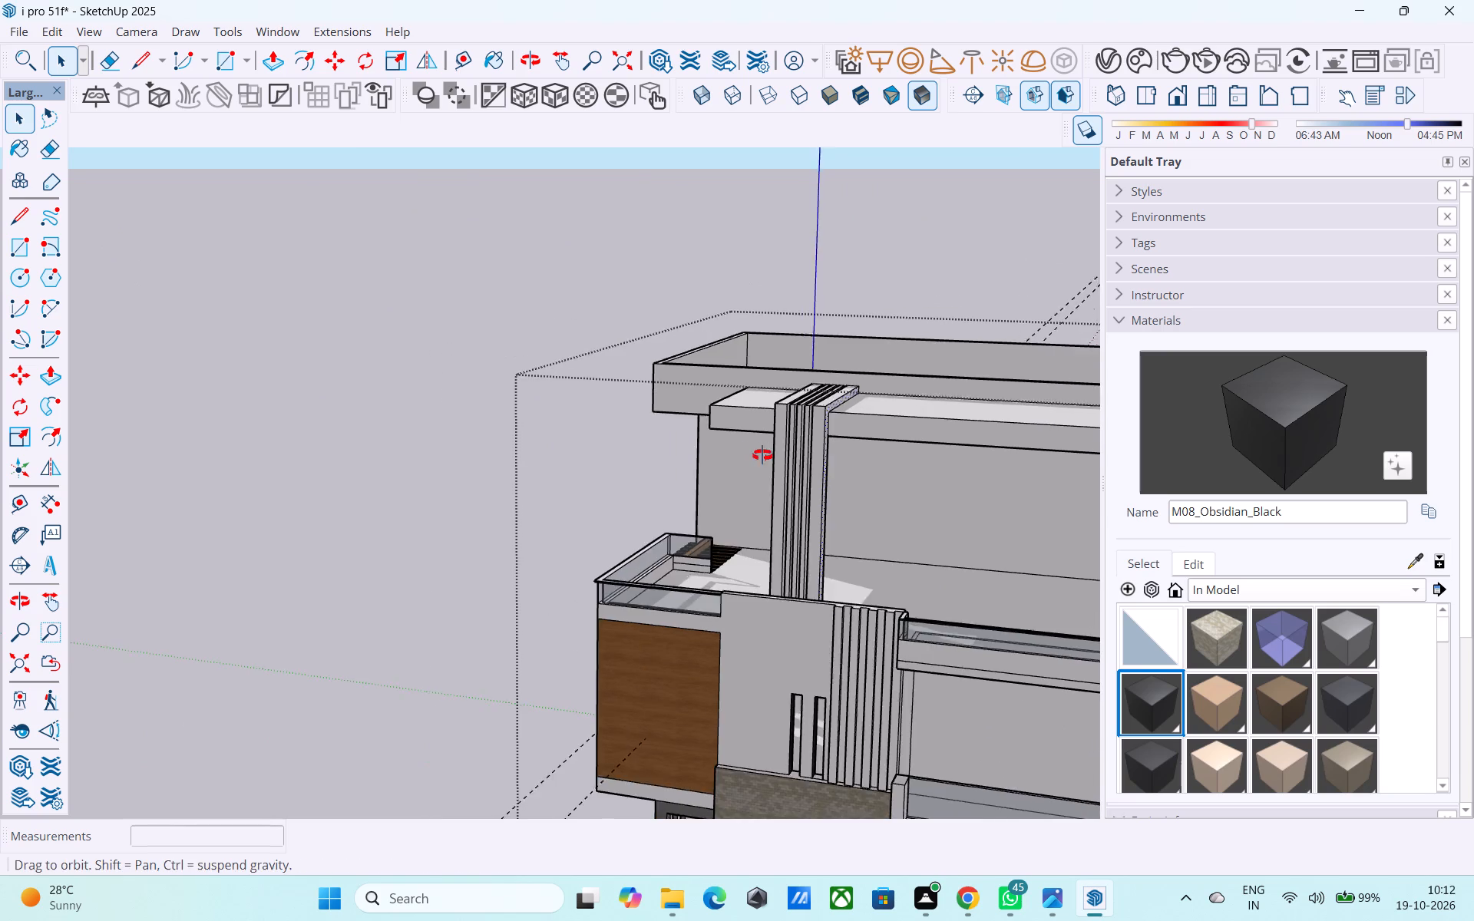
middle_drag(762, 455, 909, 464)
scroll(660, 401, down, 2)
scroll(648, 406, up, 1)
scroll(643, 406, down, 2)
scroll(482, 396, down, 5)
middle_drag(949, 398, 1045, 371)
scroll(1044, 368, up, 6)
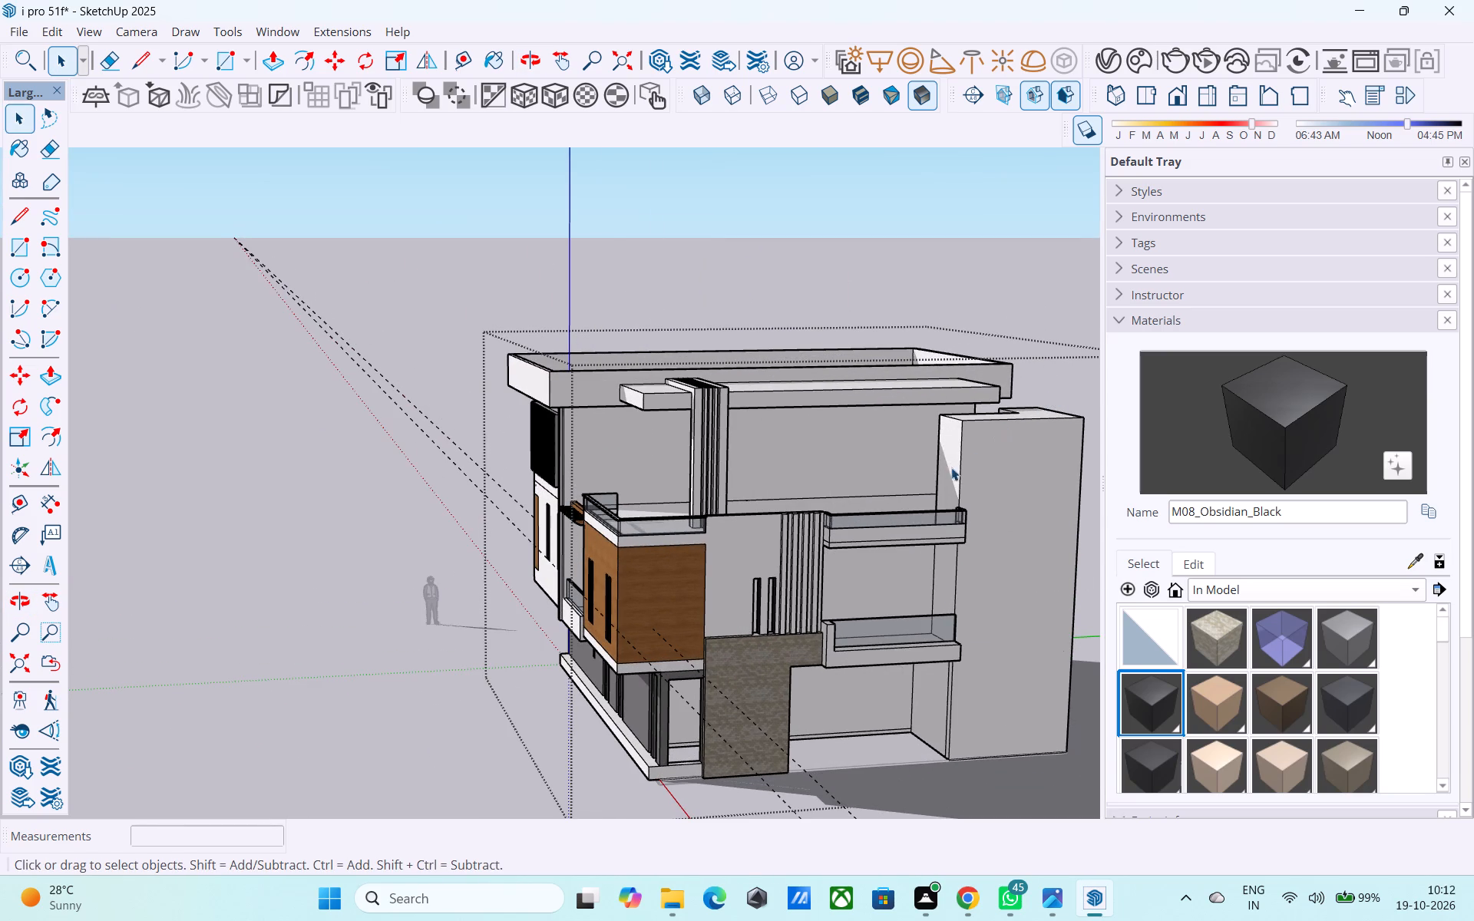
middle_drag(915, 489, 909, 466)
scroll(875, 501, up, 5)
scroll(838, 497, down, 2)
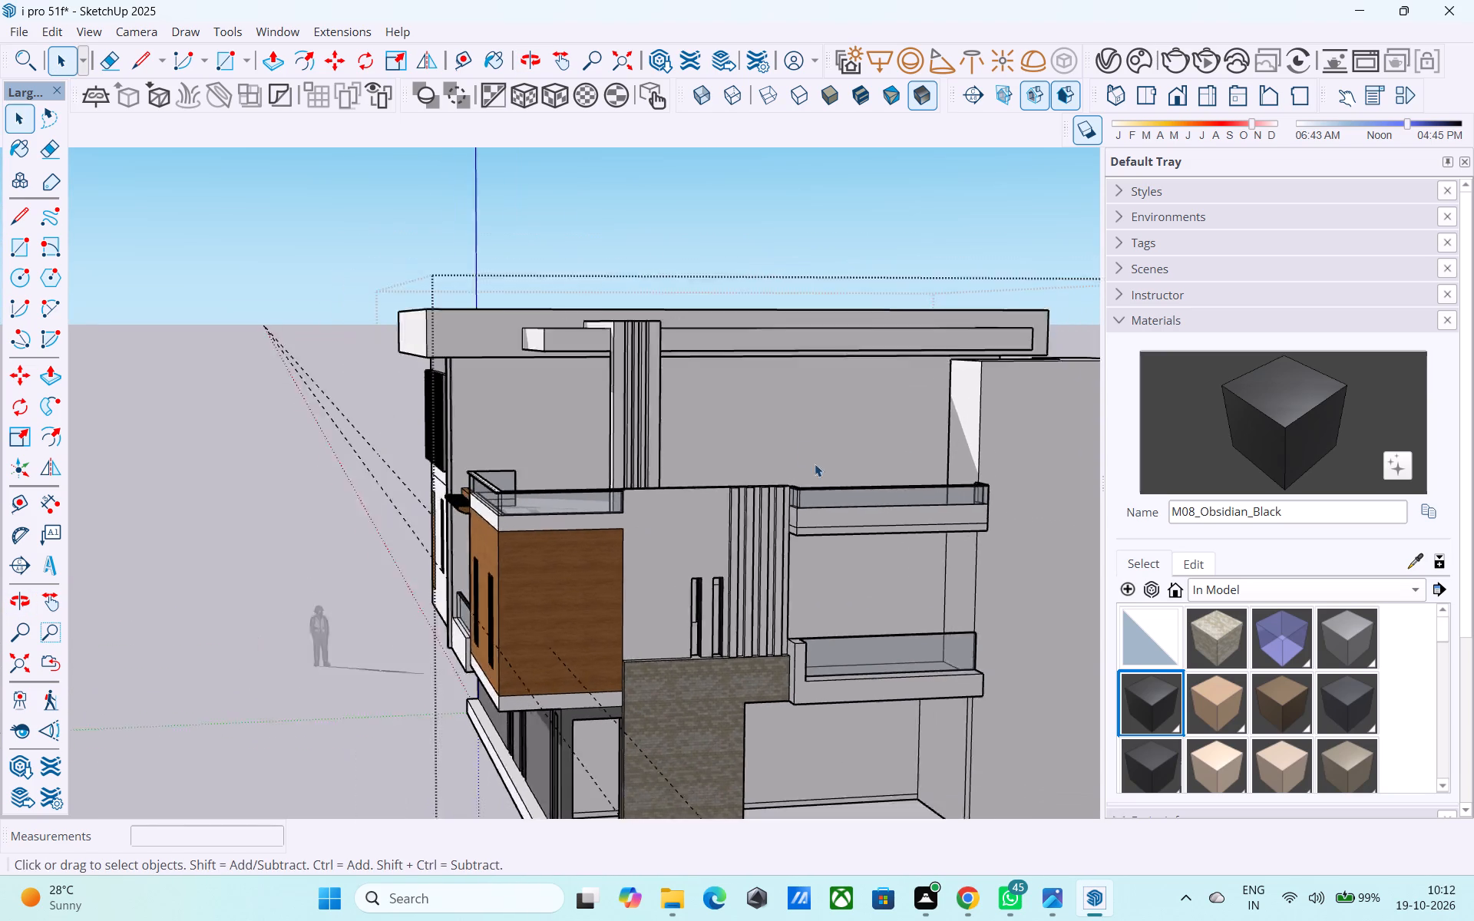
scroll(815, 464, down, 5)
scroll(805, 541, up, 11)
scroll(796, 507, down, 3)
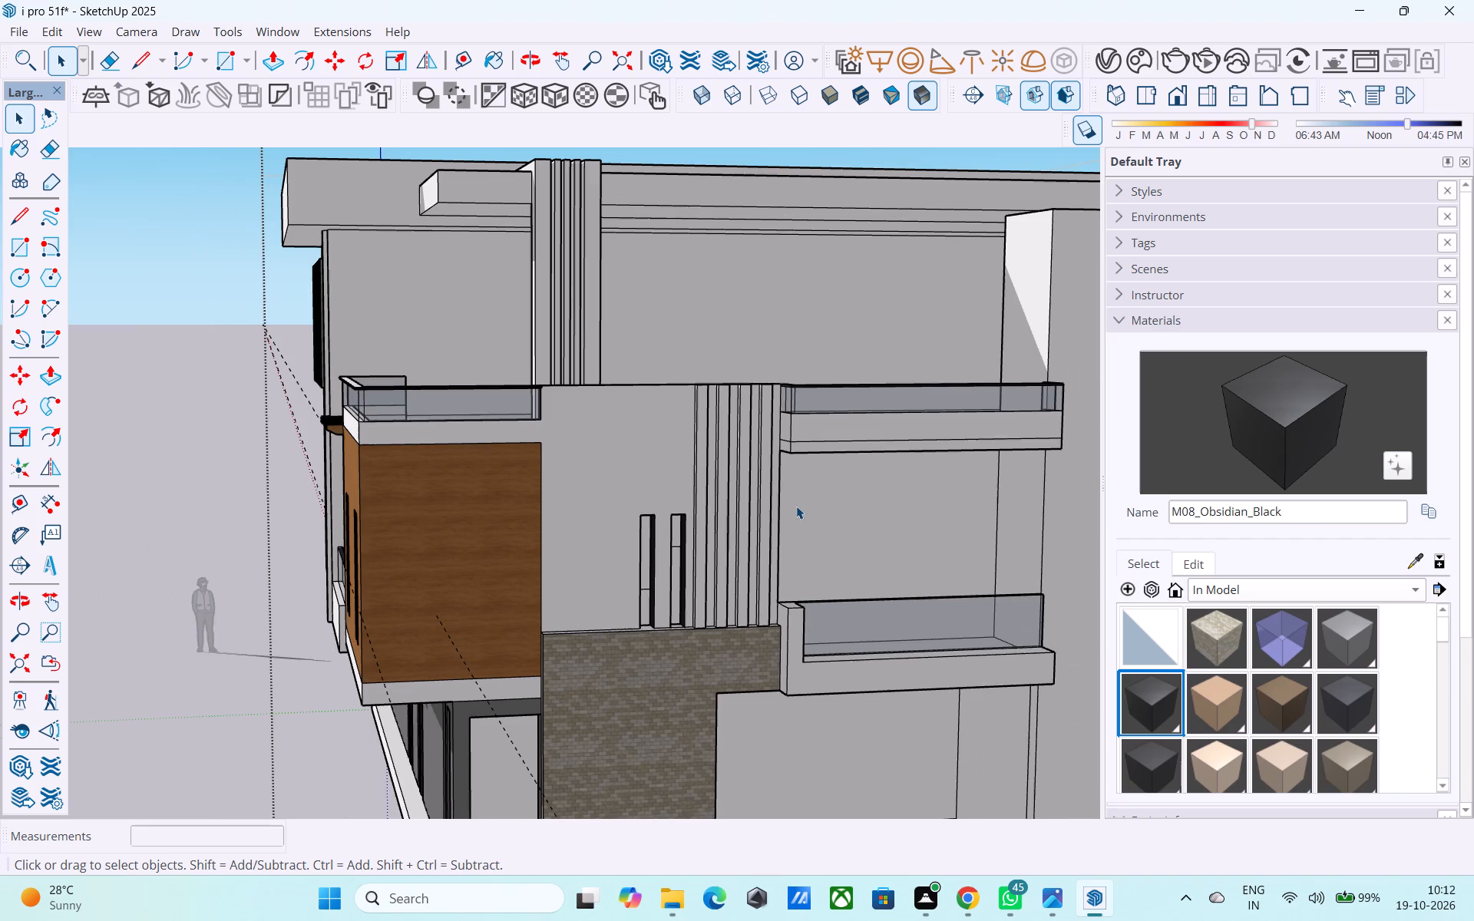
scroll(751, 368, down, 5)
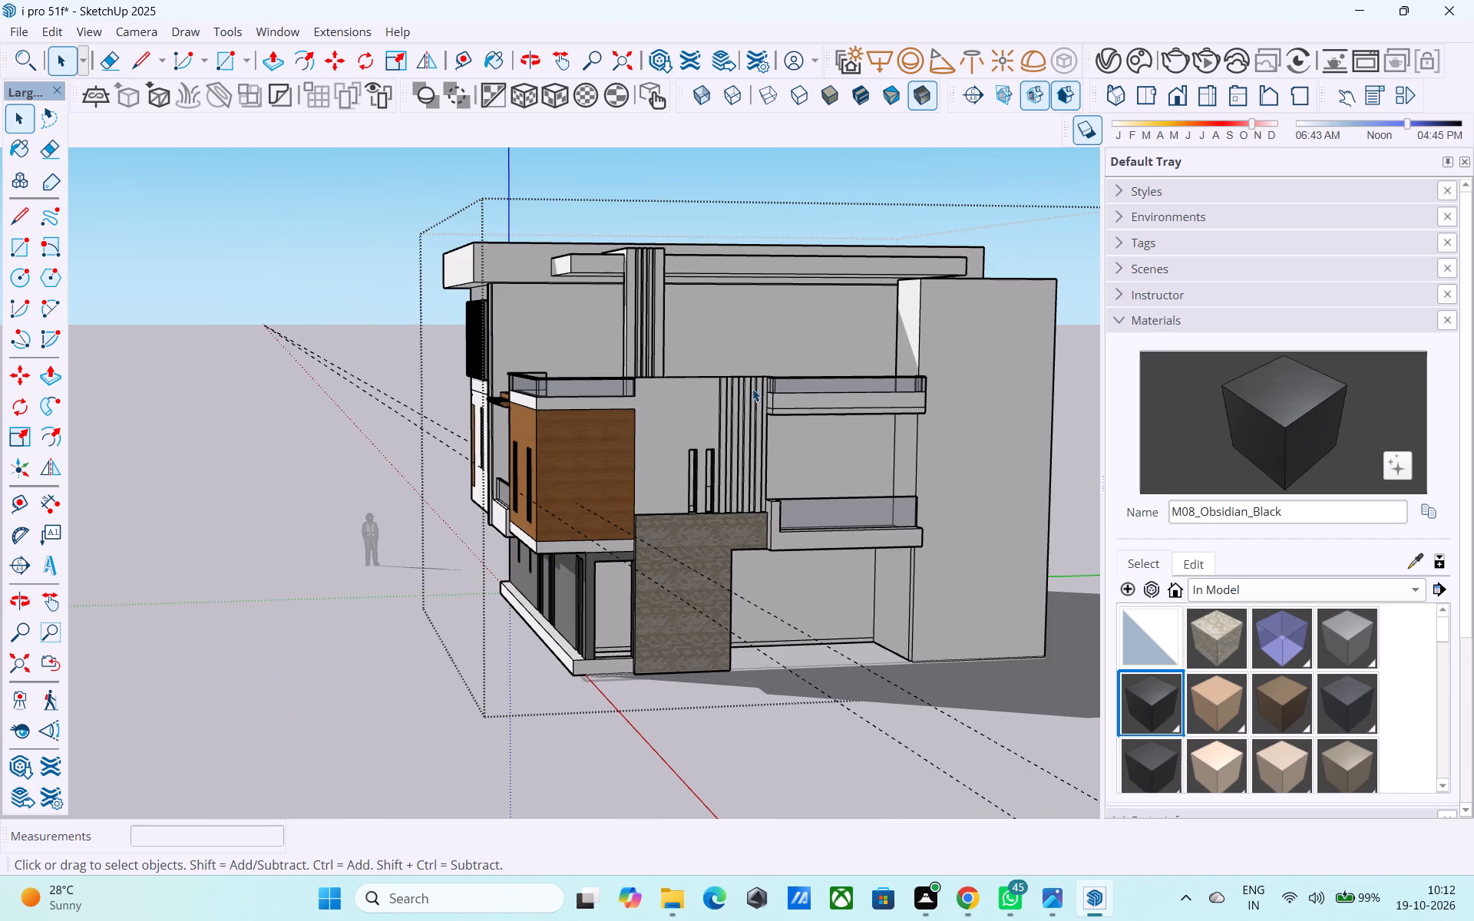
Measure the upper balcony's overall height at its front corner, from the slab's bottom edge to the glass top.
middle_click(797, 412)
scroll(802, 414, up, 12)
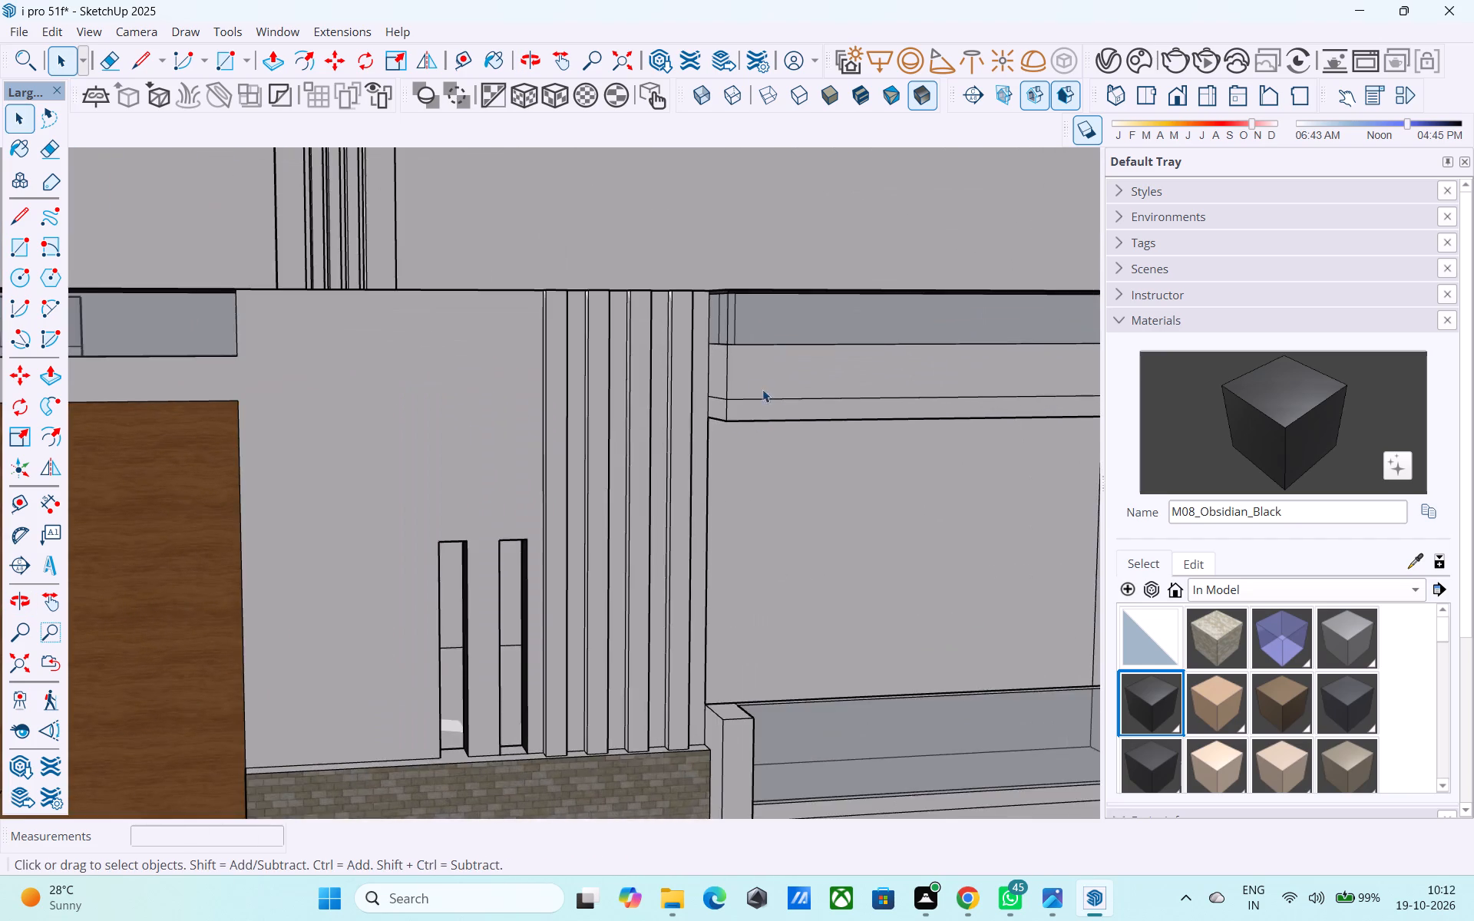
scroll(755, 378, up, 4)
scroll(752, 376, down, 2)
middle_drag(752, 376, 784, 402)
middle_drag(747, 394, 835, 387)
key(l)
click(710, 423)
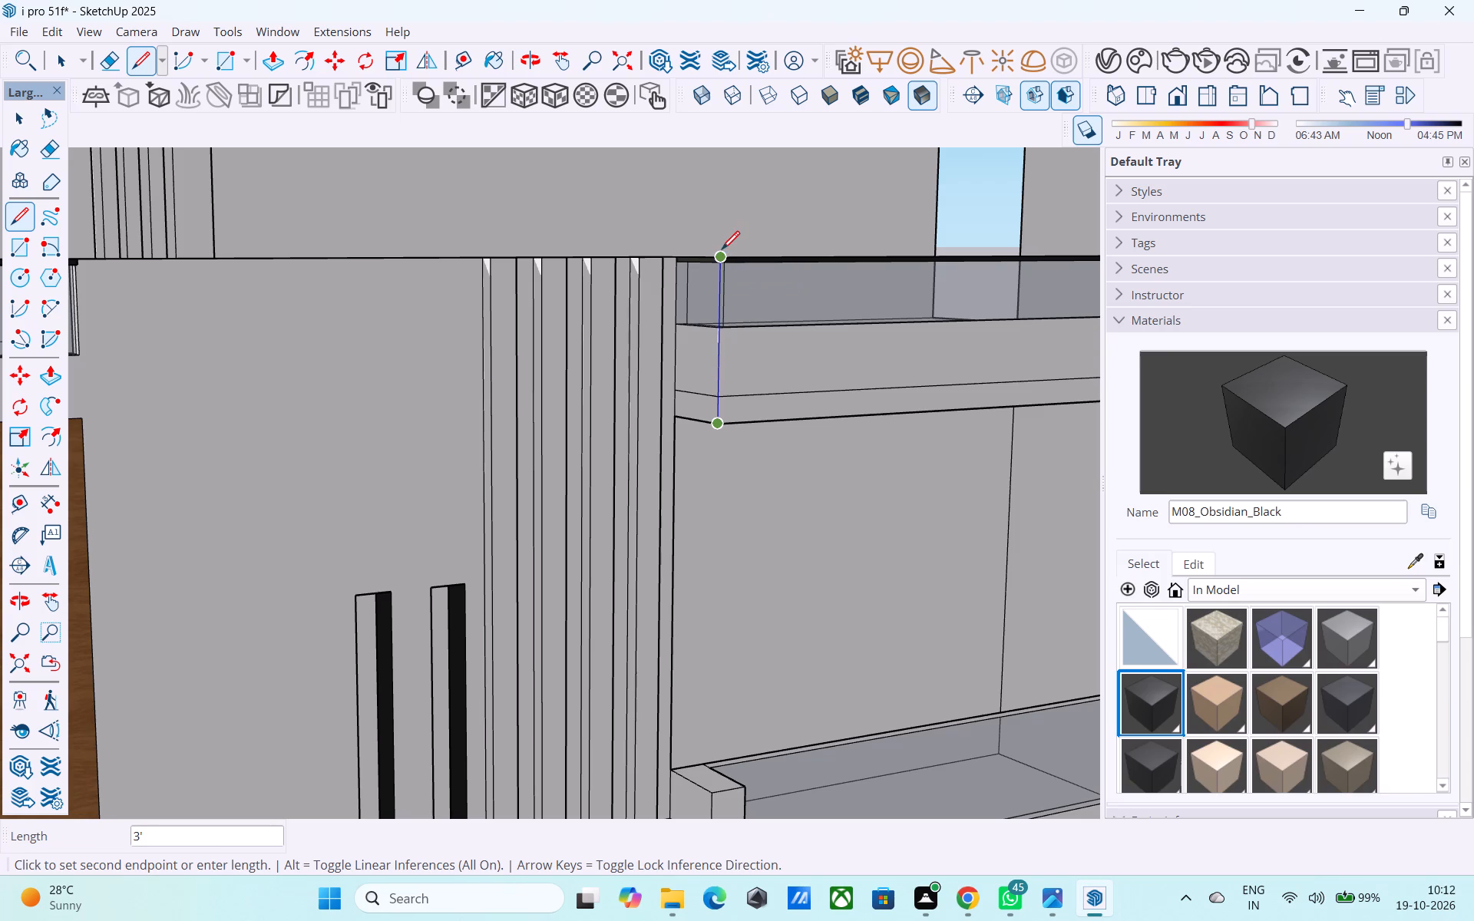
key(space)
Erase the leftover horizontal edge lines near the bottom of the upper balcony's front and side faces.
middle_drag(724, 347, 649, 421)
scroll(742, 367, up, 7)
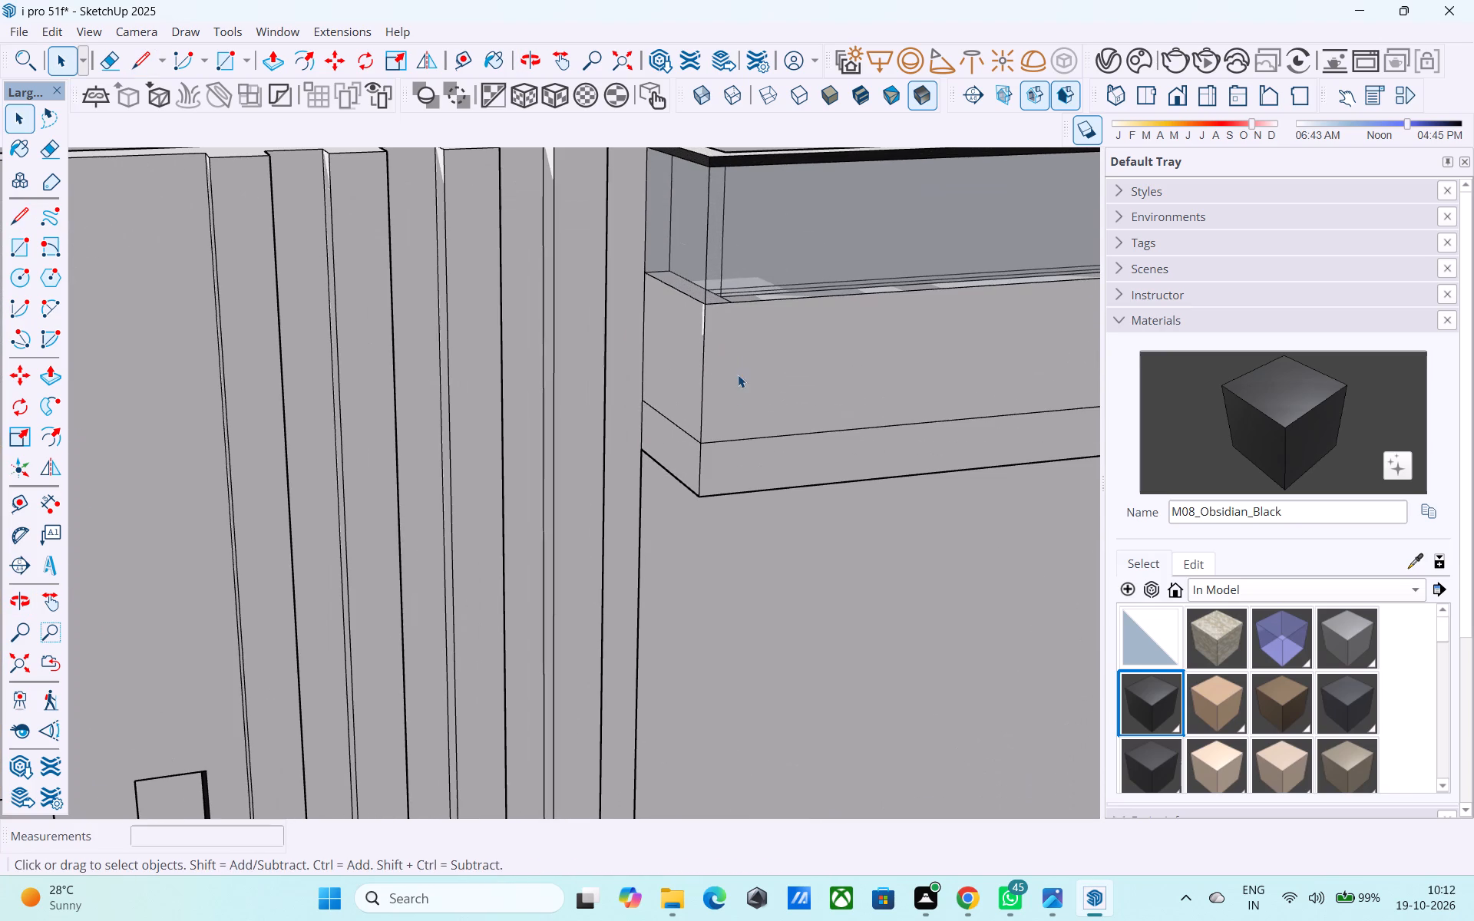
key(e)
drag(735, 409, 732, 451)
drag(681, 430, 681, 457)
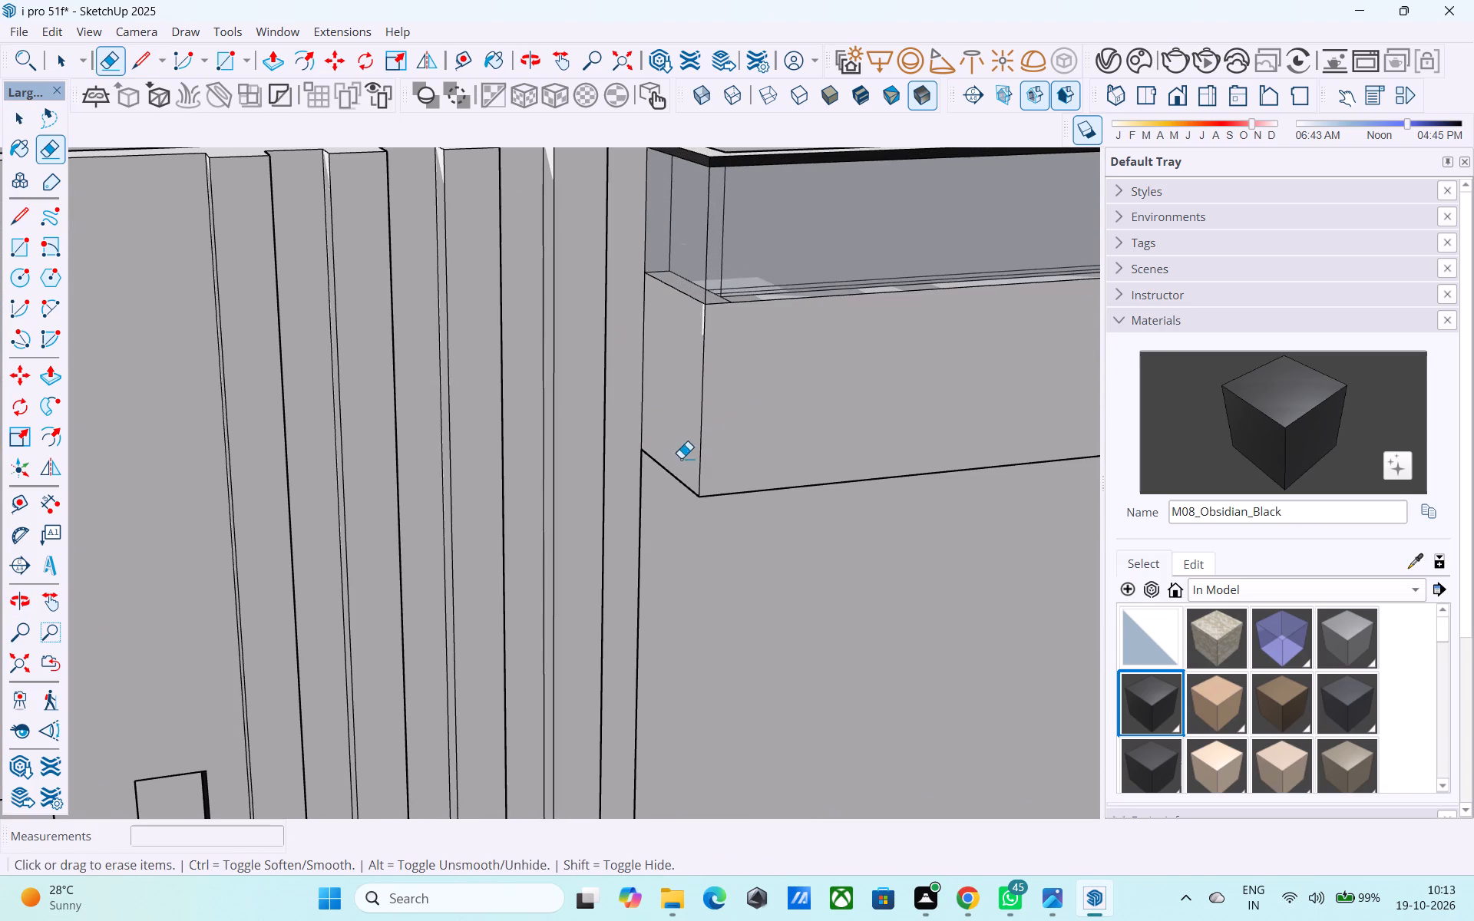
scroll(609, 447, down, 11)
middle_drag(891, 448, 626, 405)
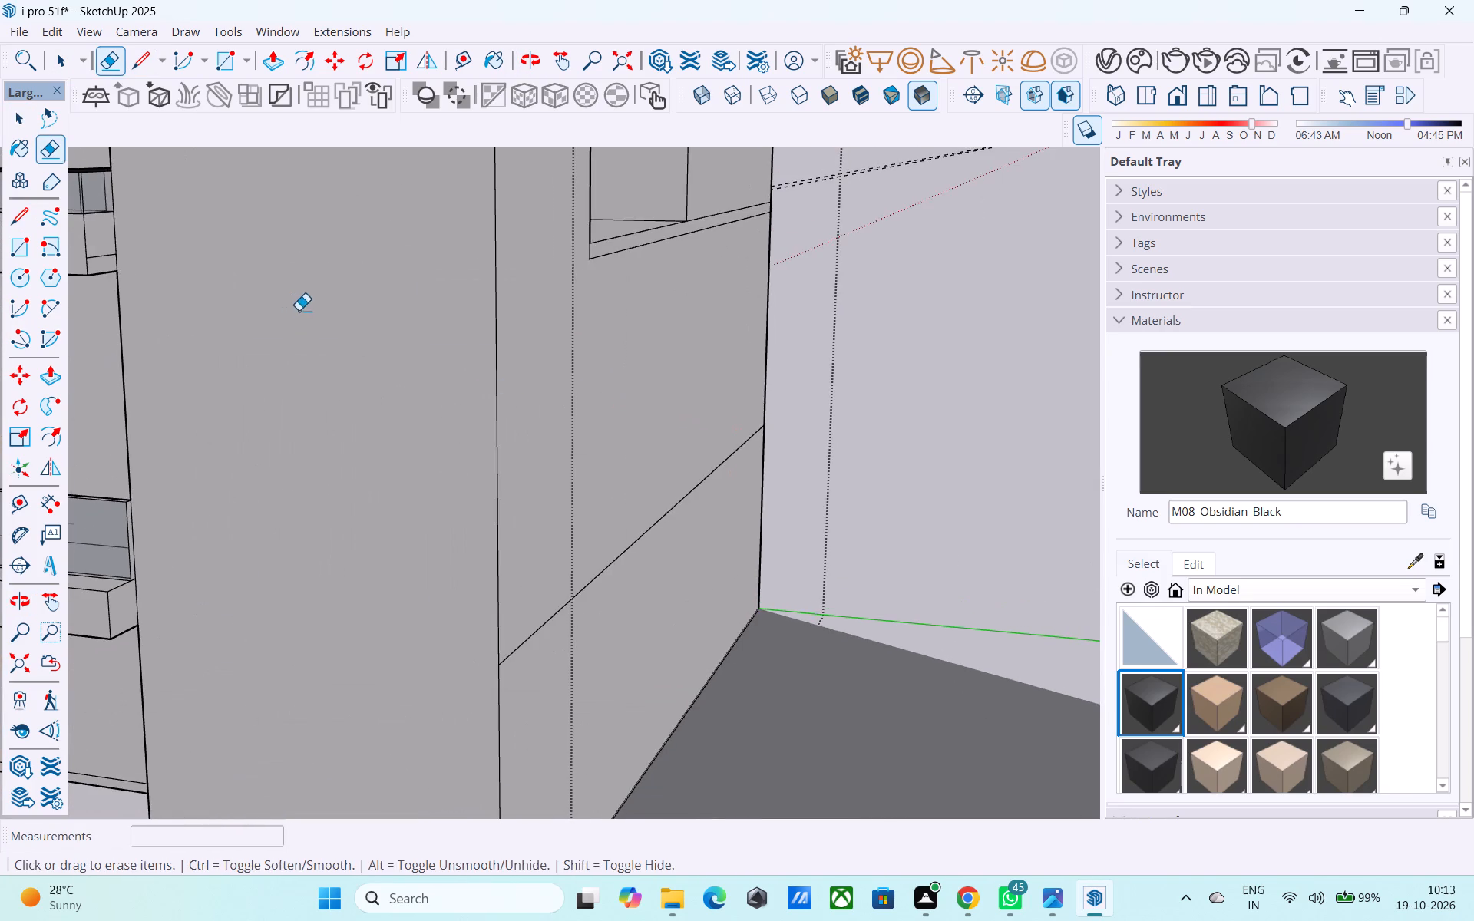
scroll(302, 313, down, 2)
middle_drag(302, 313, 735, 424)
scroll(649, 396, up, 9)
drag(498, 360, 500, 370)
Copy the upper balcony's front and near-side bottom edges 1.5' straight up.
scroll(504, 389, down, 8)
middle_drag(779, 414, 1008, 404)
scroll(871, 372, down, 2)
middle_drag(868, 371, 782, 394)
scroll(706, 401, up, 8)
key(space)
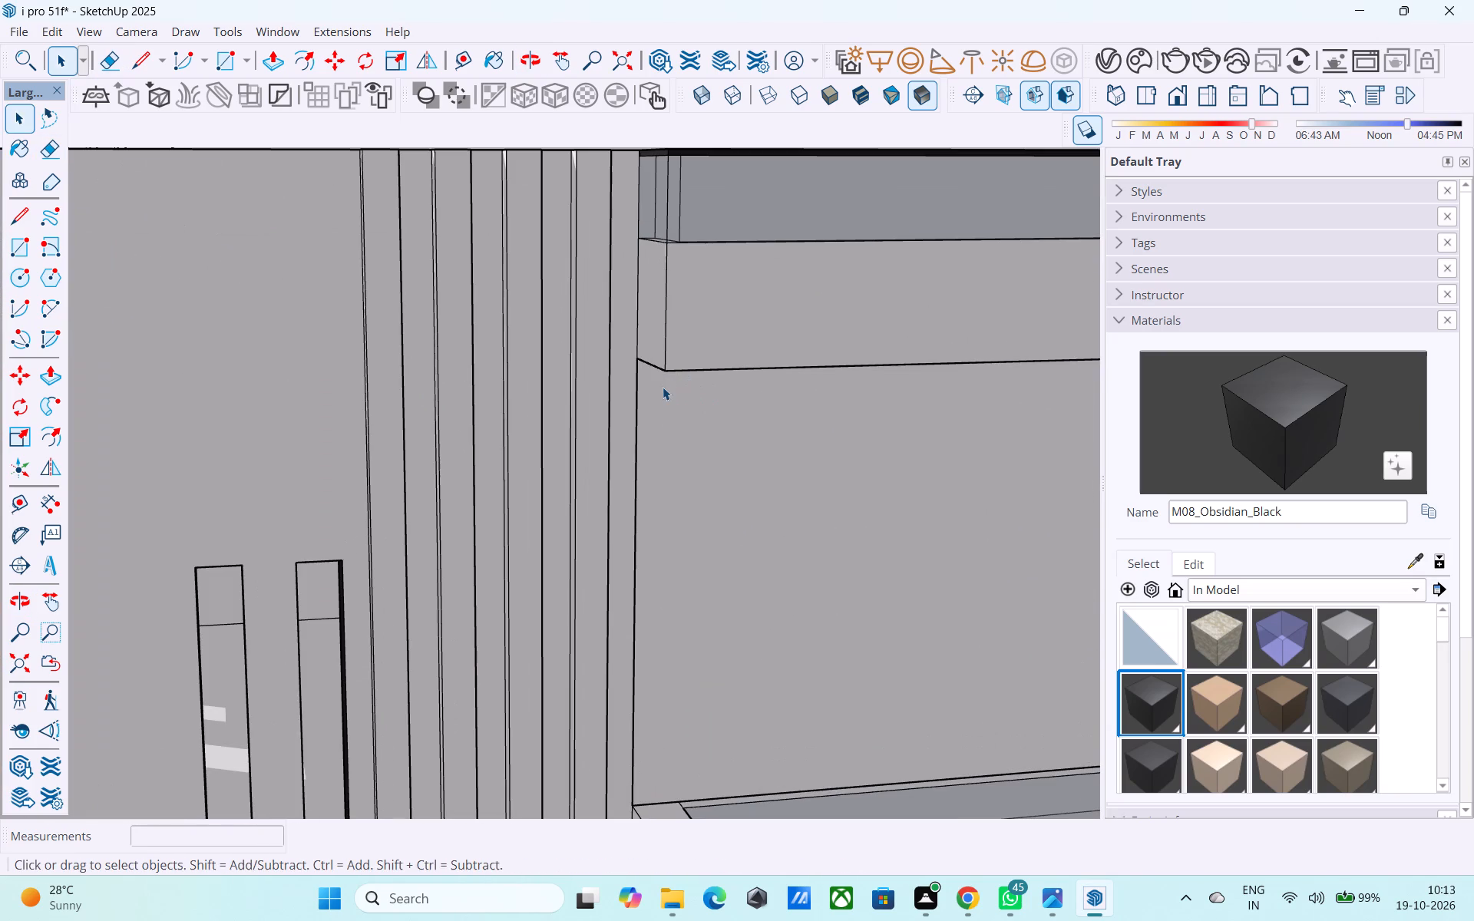
click(671, 371)
scroll(668, 371, up, 5)
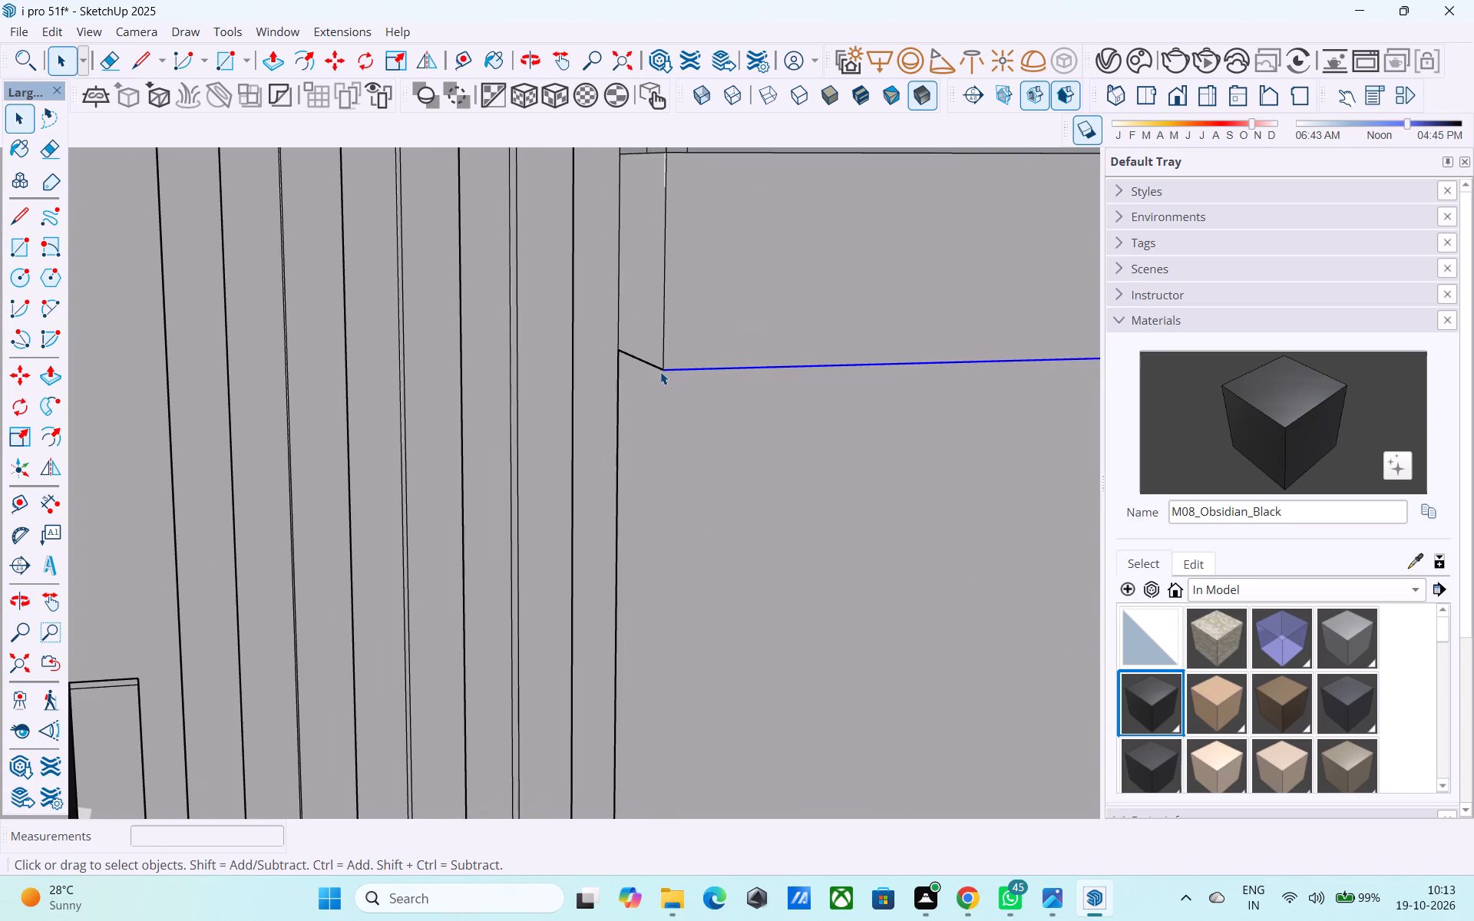
shift+click(654, 367)
key(m)
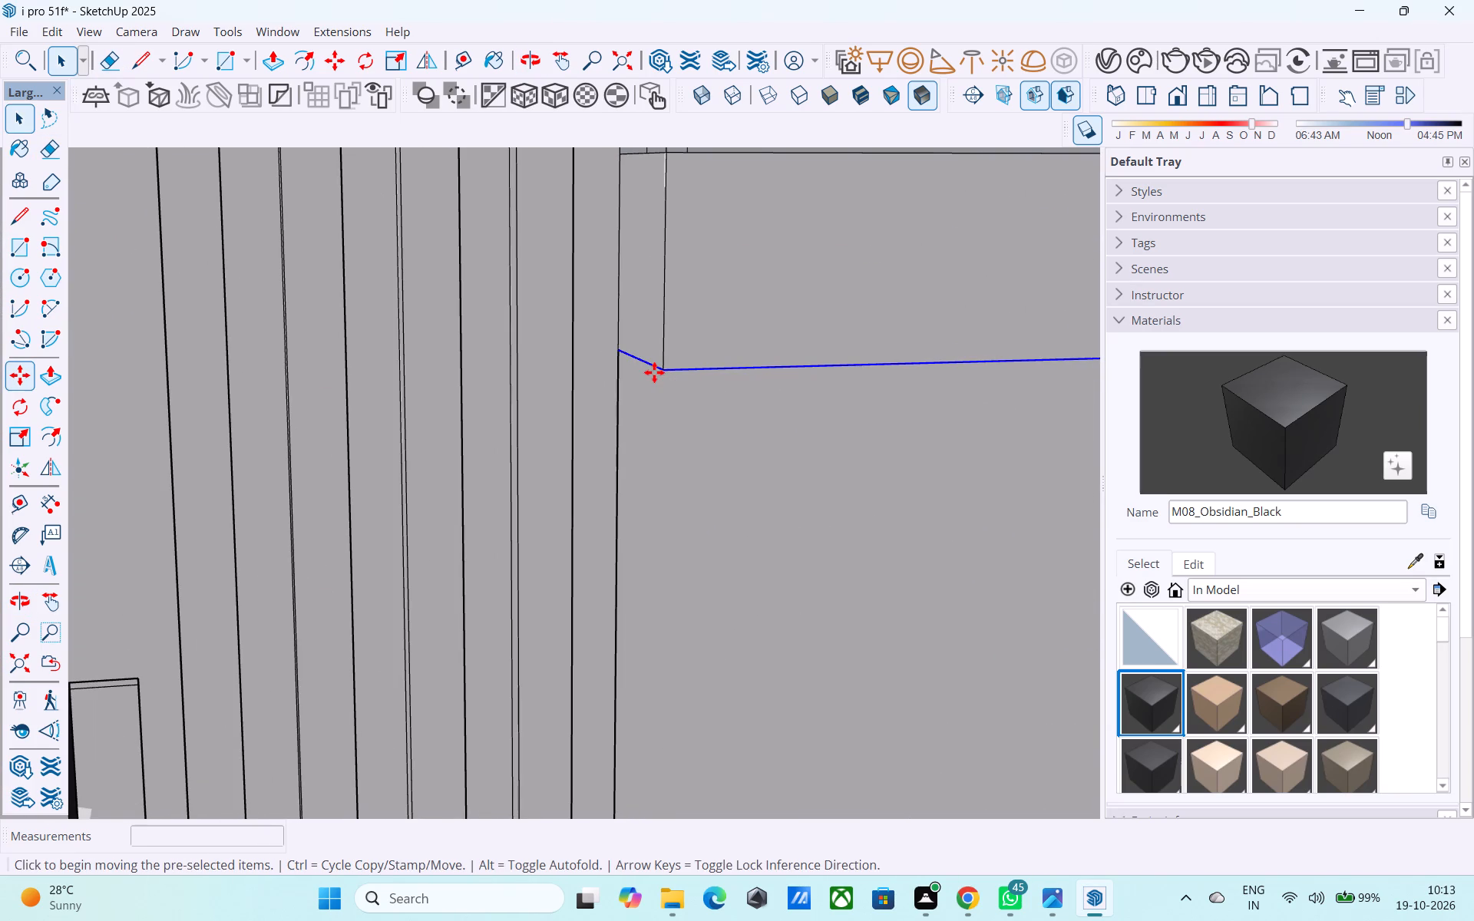
click(659, 374)
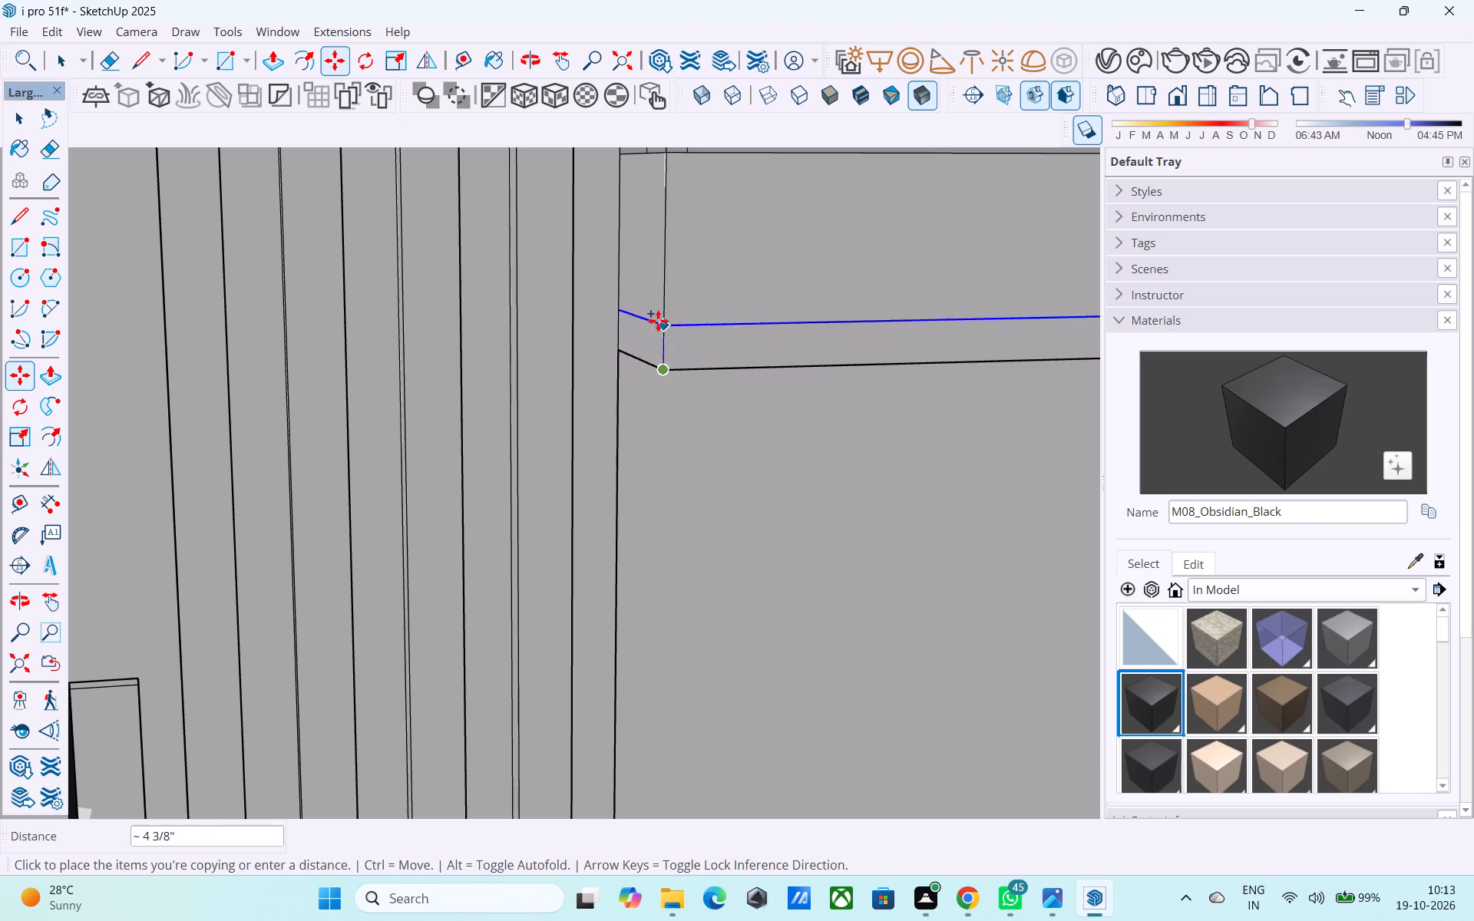
text(1.5')
key(Return)
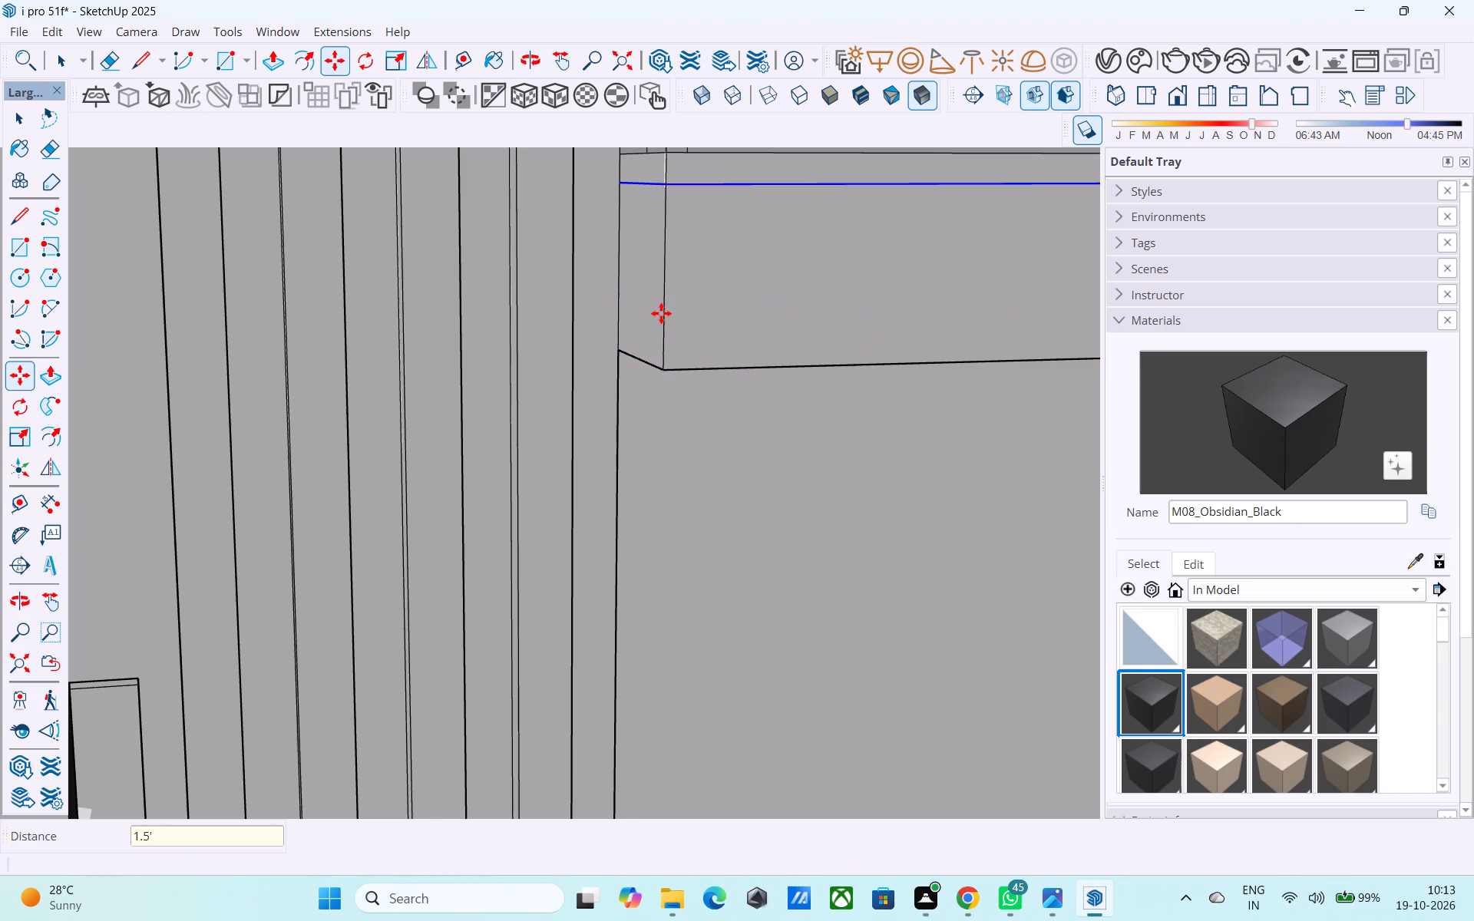
Measure the height of the lower balcony's solid front band beside its upright end.
scroll(661, 313, down, 15)
scroll(471, 454, down, 4)
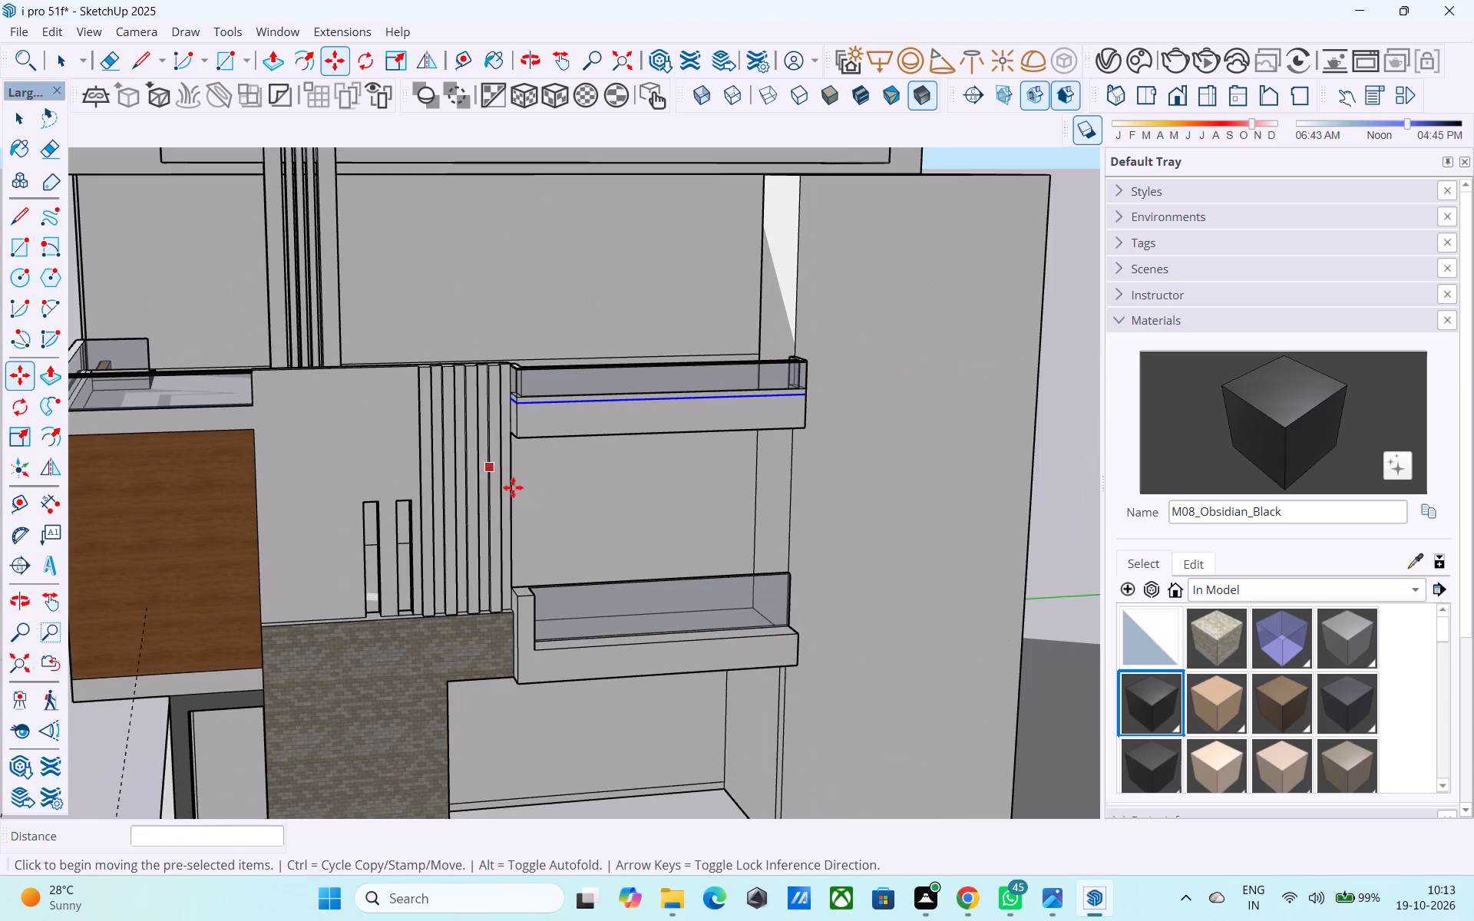
scroll(554, 642, up, 4)
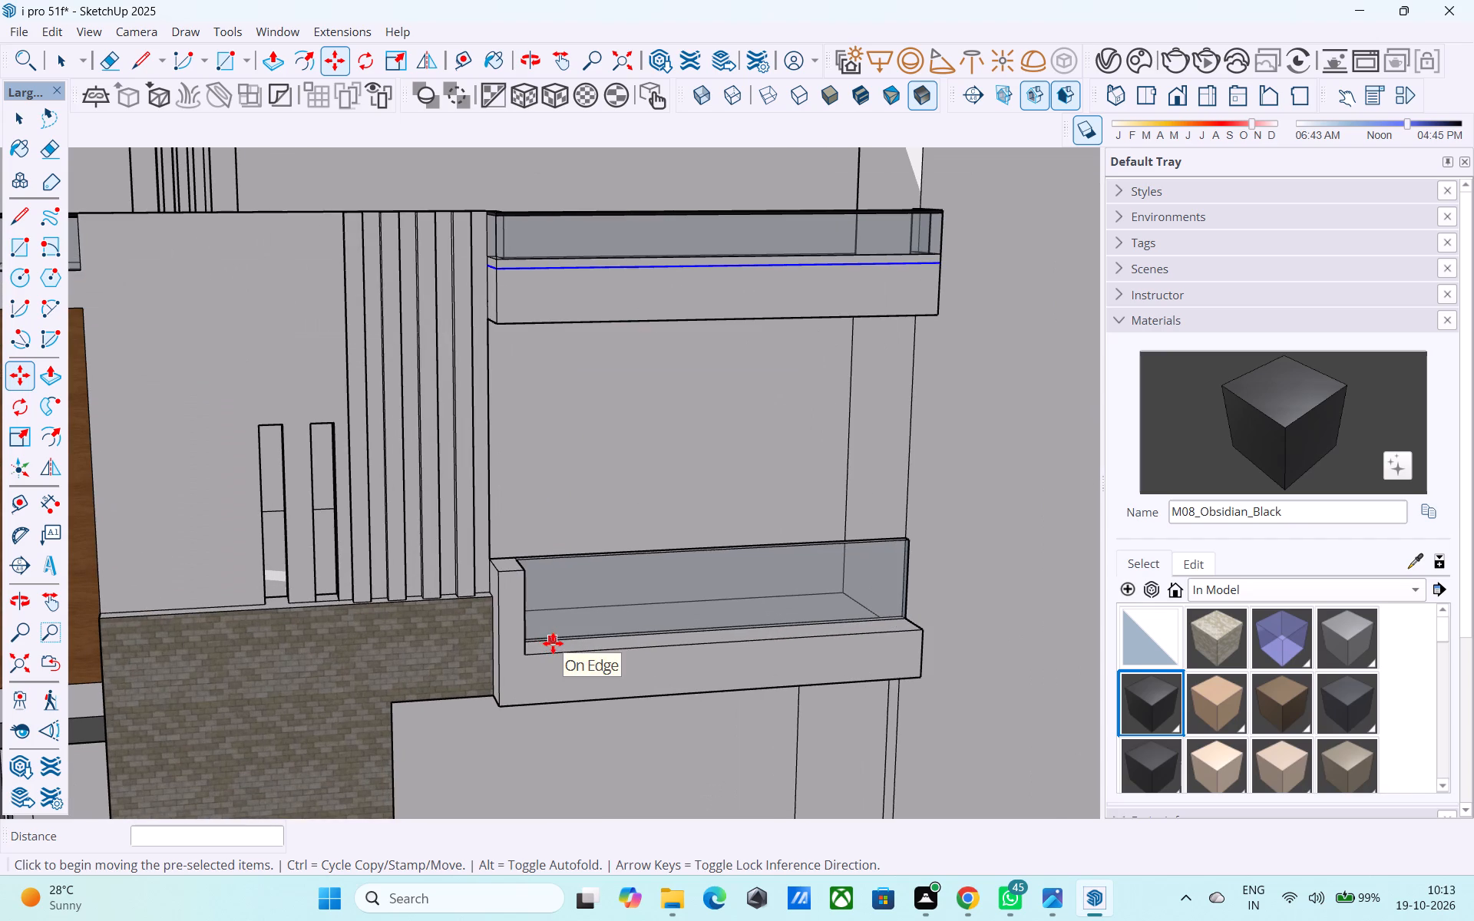
click(553, 643)
key(l)
click(534, 649)
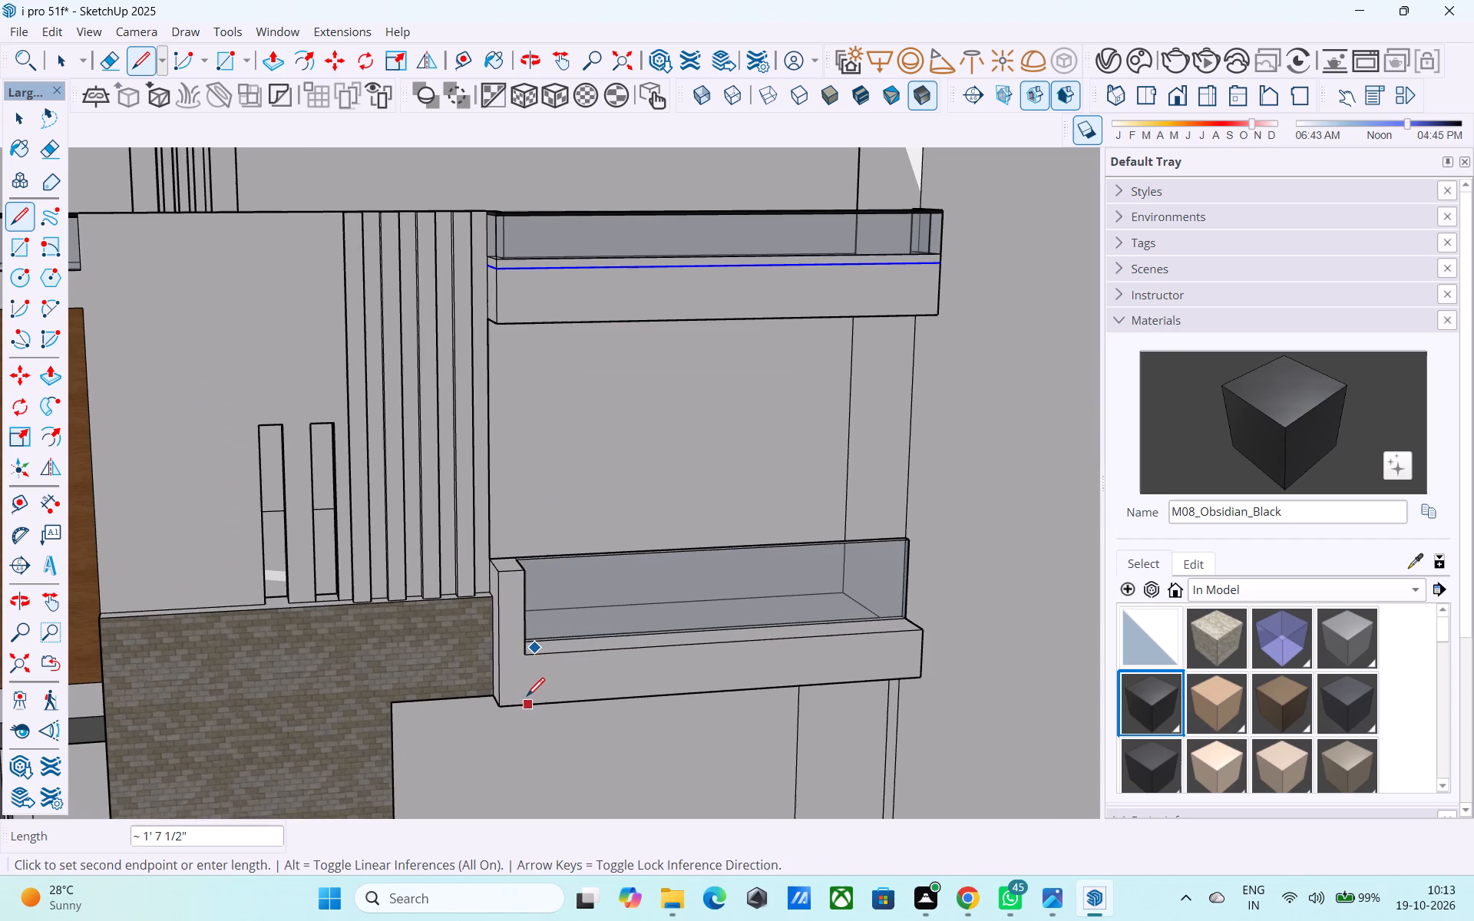
key(l)
click(524, 658)
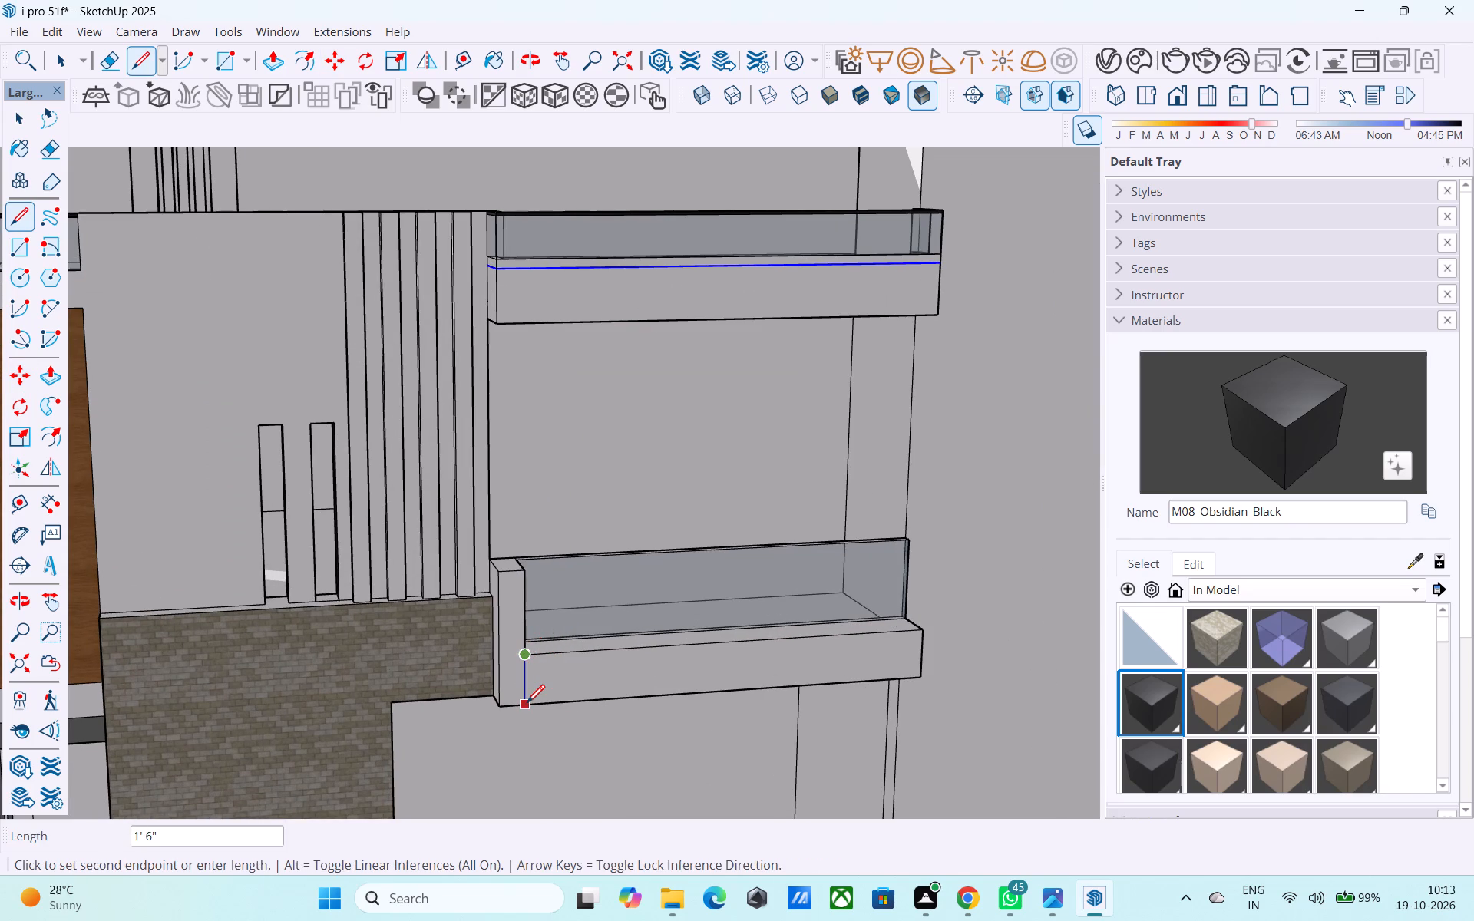
key(space)
Measure the lower balcony's glass railing height from its lower corner beside the upright end.
scroll(527, 705, down, 4)
middle_drag(527, 705, 521, 728)
scroll(513, 540, up, 3)
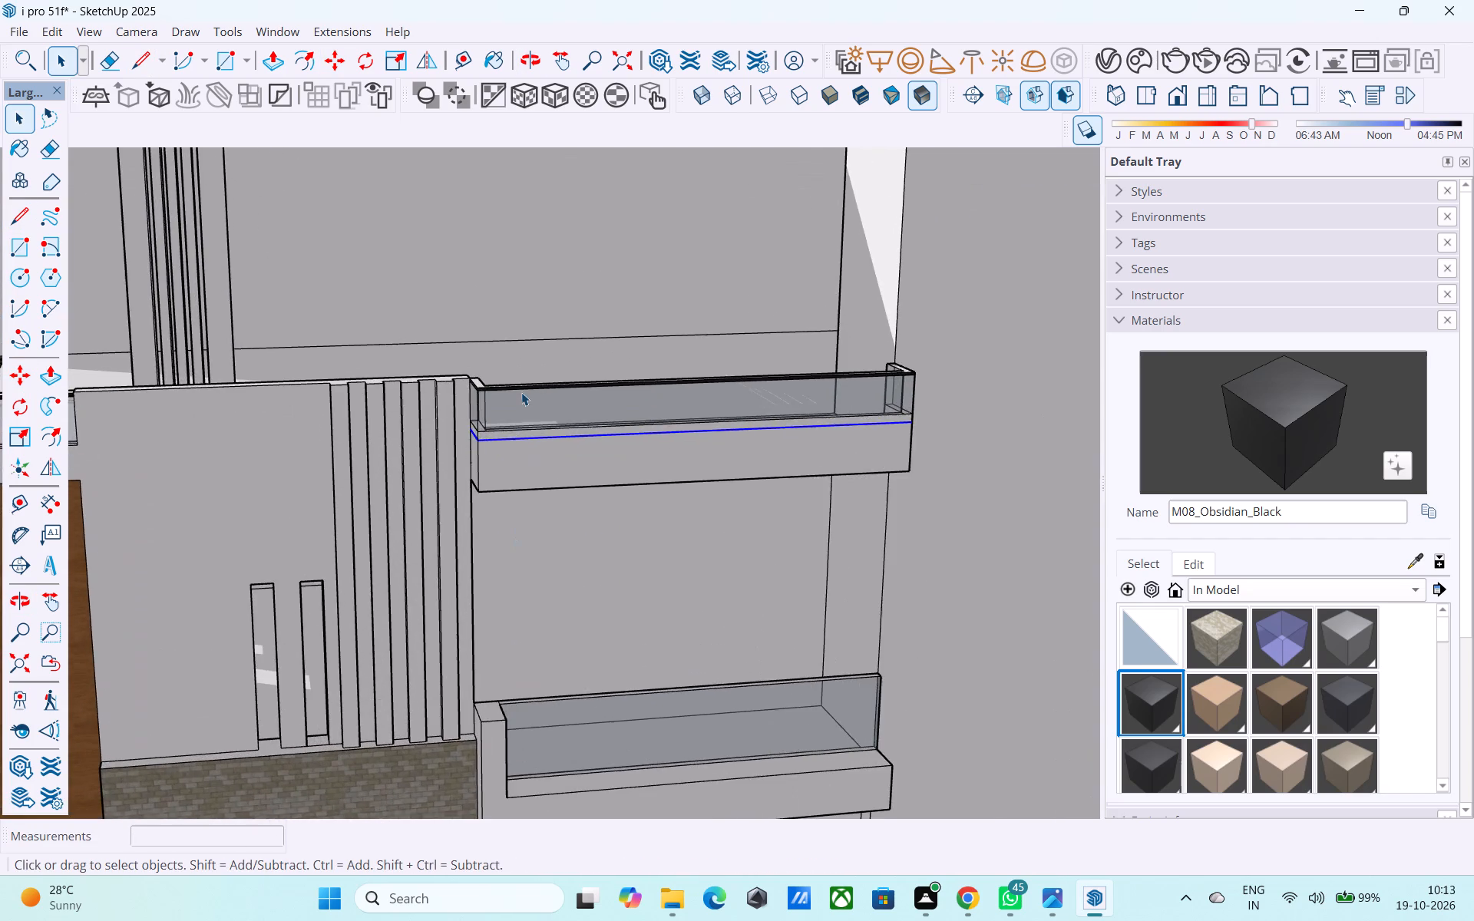
scroll(527, 391, down, 4)
middle_drag(575, 517, 547, 492)
scroll(504, 513, up, 4)
middle_drag(451, 606, 411, 617)
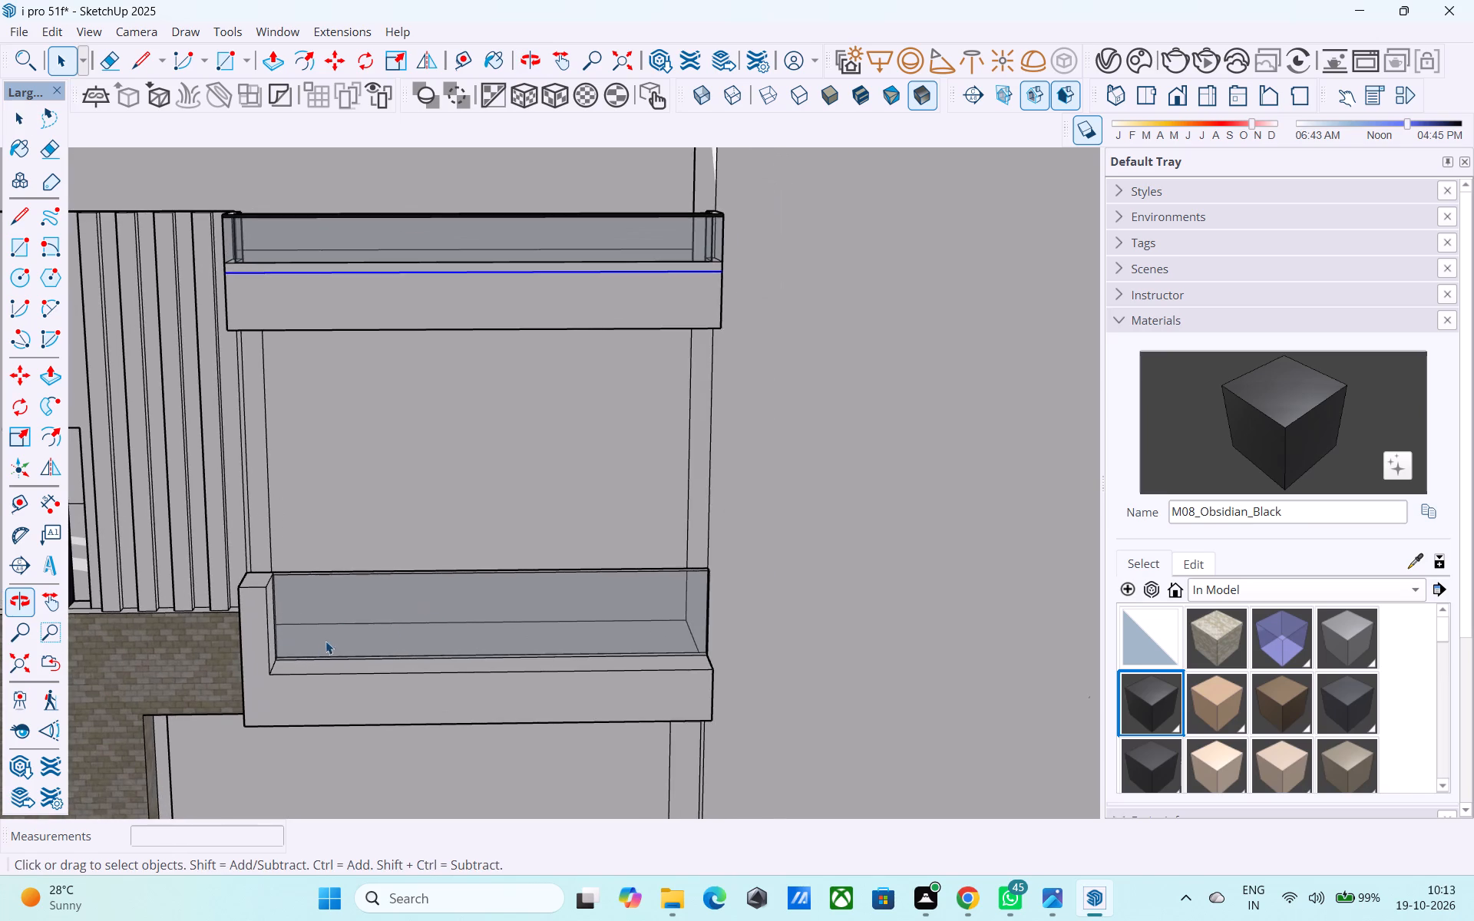
scroll(300, 656, up, 5)
key(l)
click(268, 656)
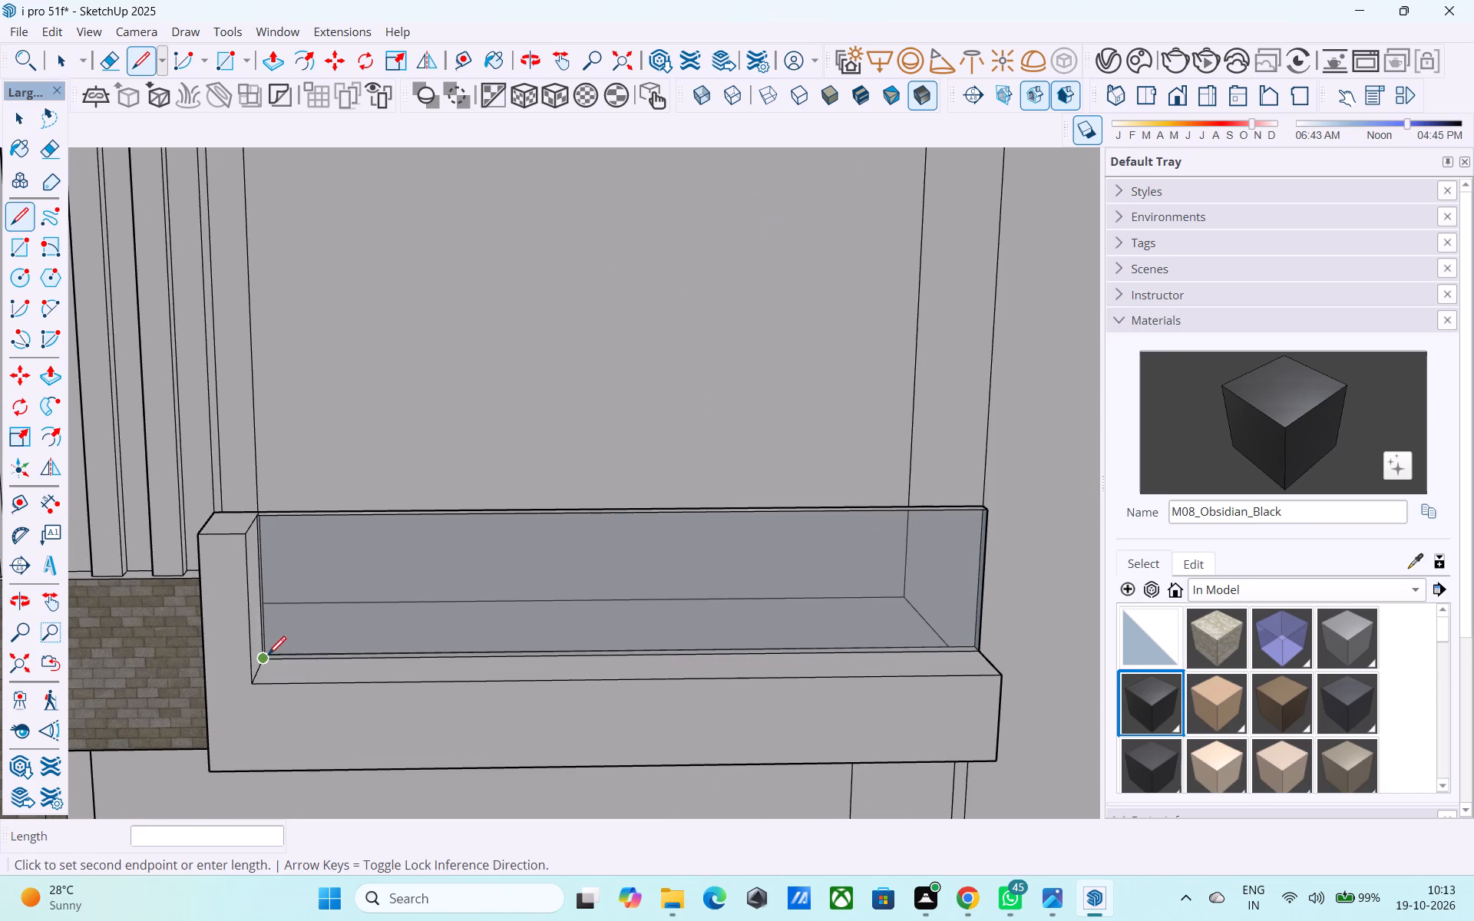
key(space)
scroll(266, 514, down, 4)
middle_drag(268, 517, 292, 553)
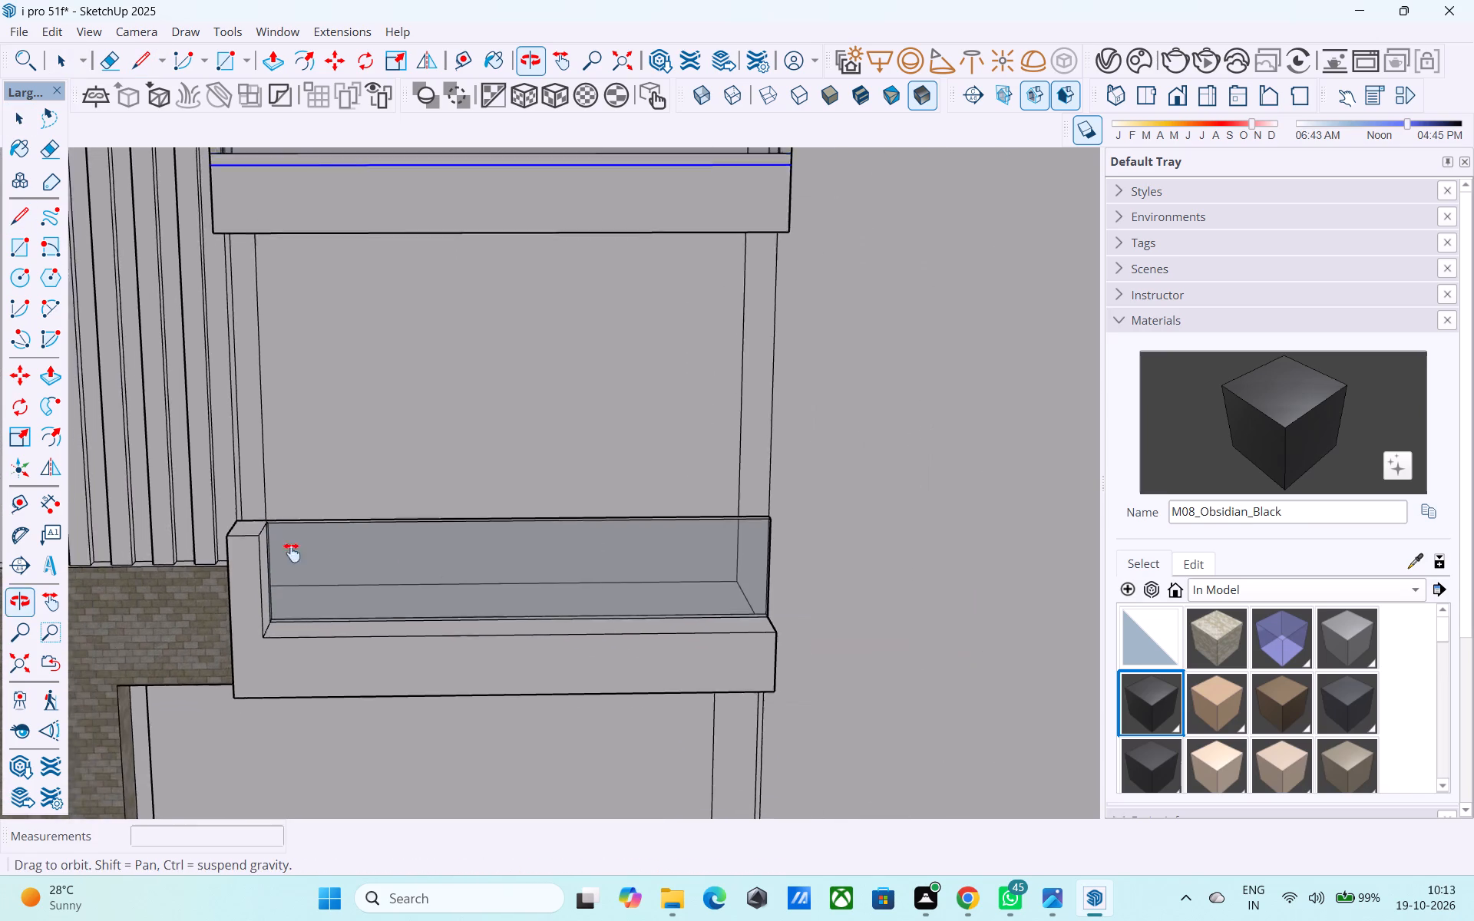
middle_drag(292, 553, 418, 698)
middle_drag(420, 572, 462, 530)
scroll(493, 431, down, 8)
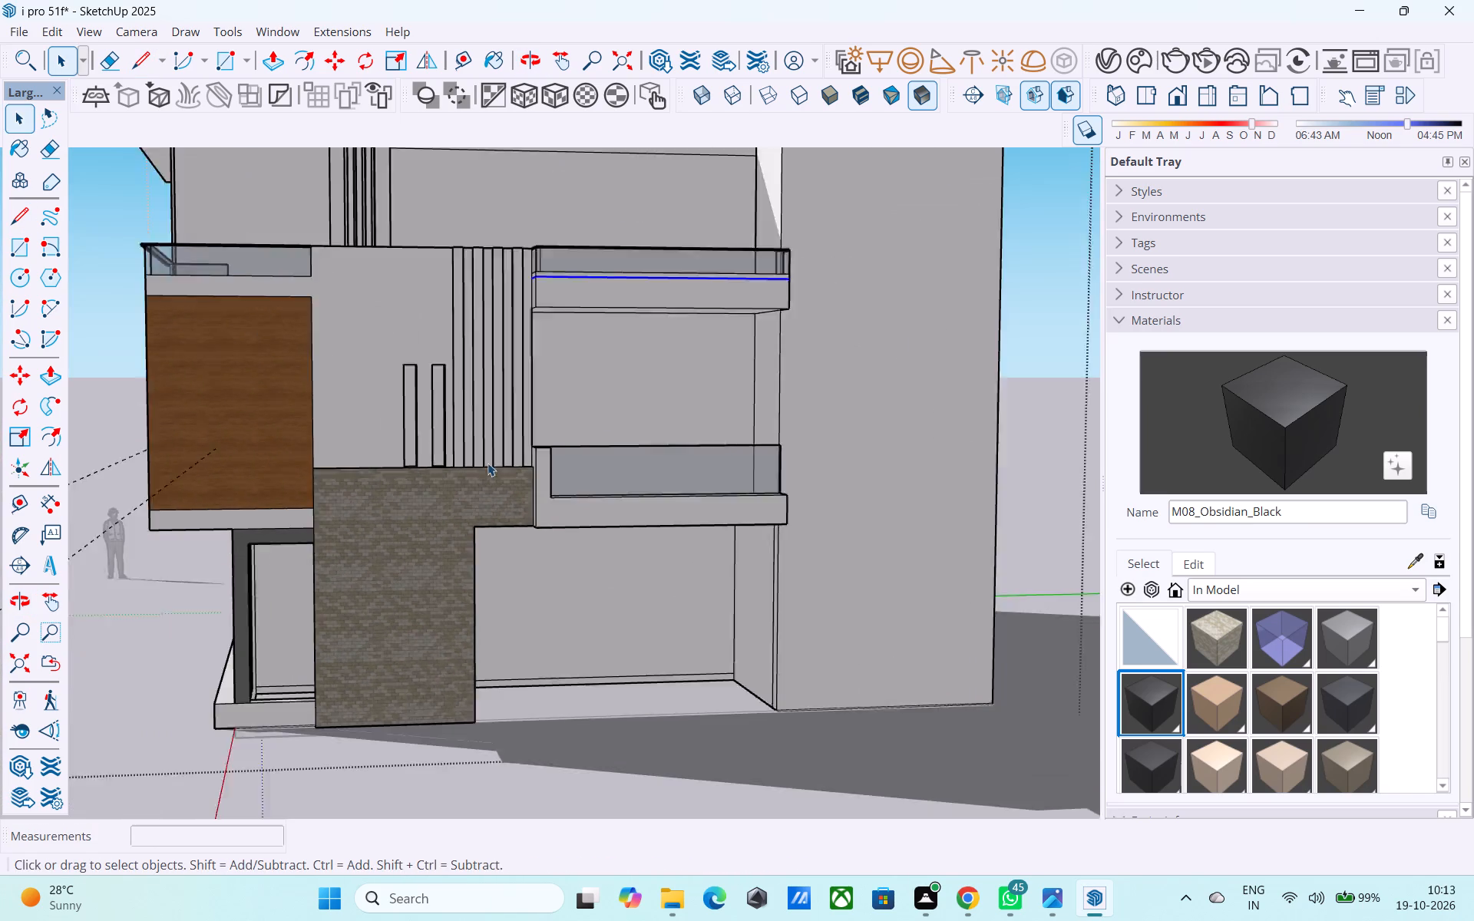
Paint the new strips above the copied line on the upper balcony's near-side and front faces with Glass_Basic_01.
scroll(487, 463, down, 1)
shift+middle_drag(487, 465, 579, 525)
scroll(726, 362, up, 13)
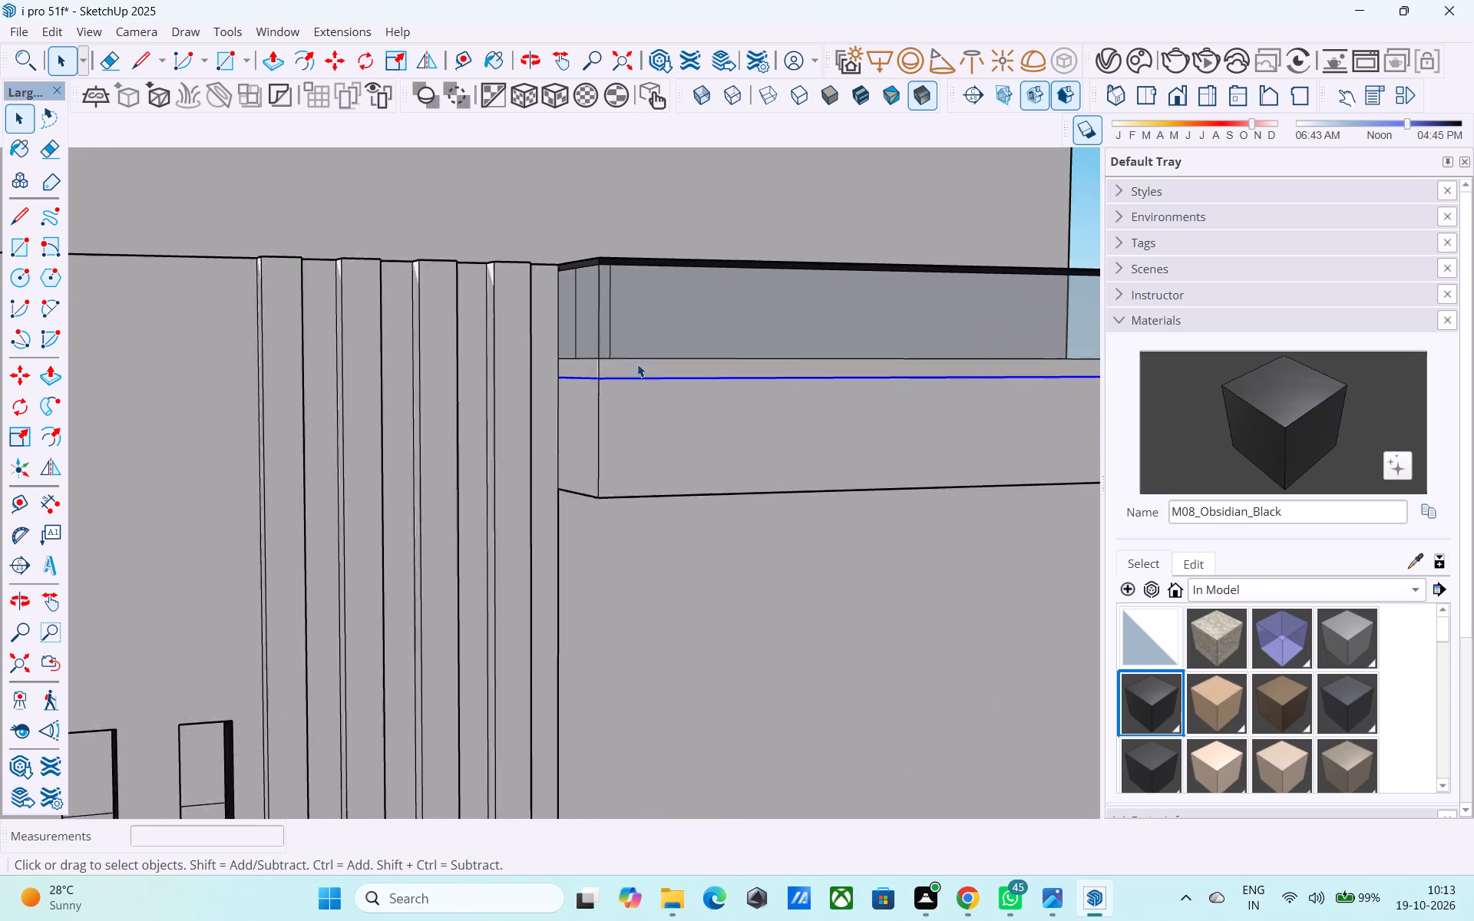
scroll(637, 364, up, 3)
click(1287, 648)
scroll(583, 381, up, 4)
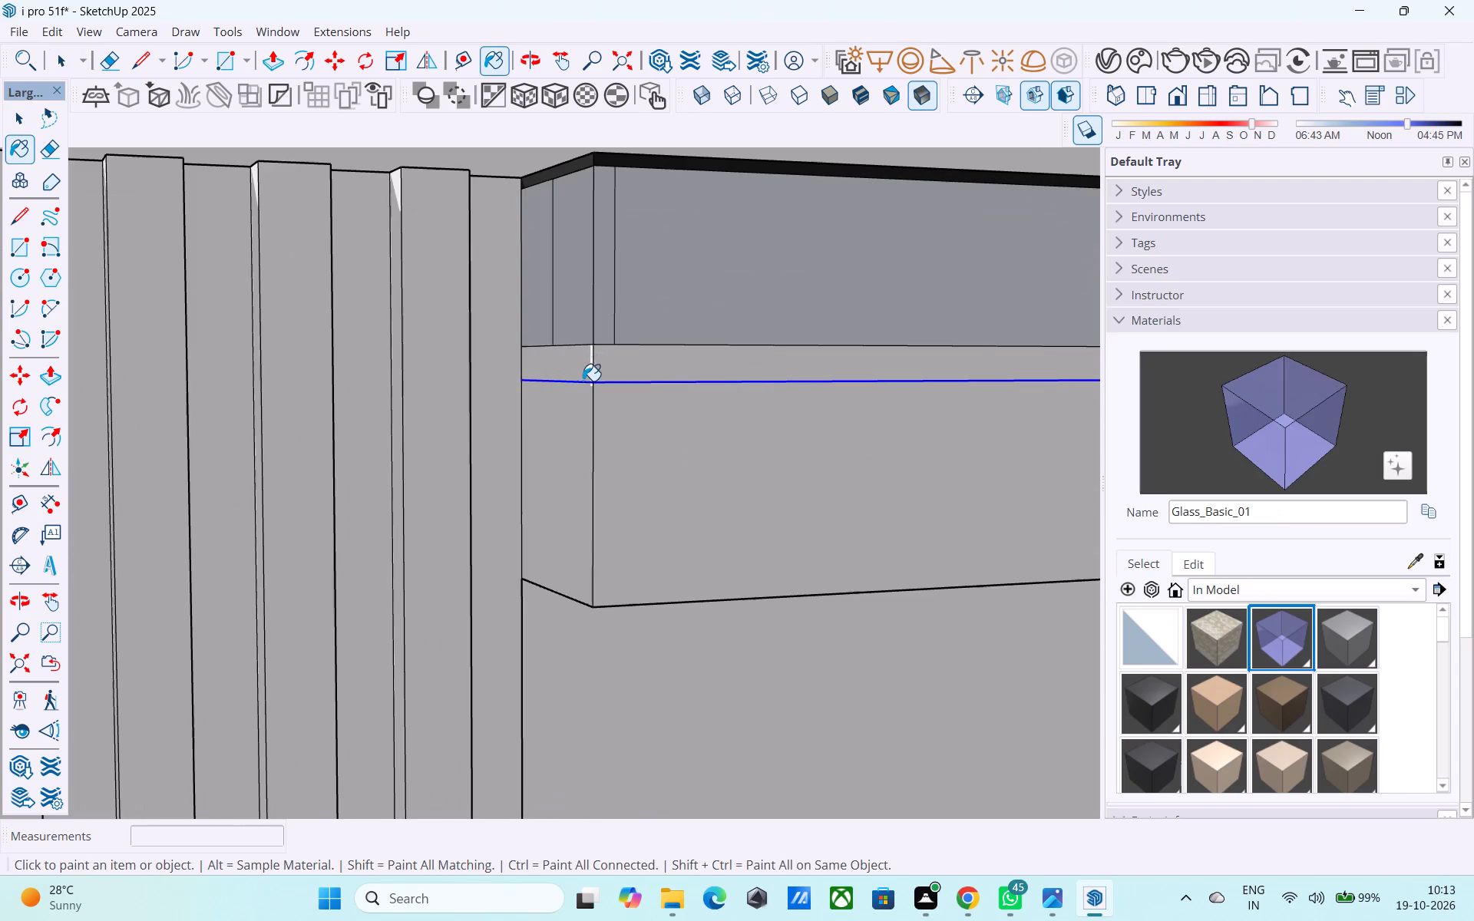
click(580, 373)
click(606, 367)
Erase the old lower glass edges and the leftover corner edges on the outer side of the upper balcony's near end.
scroll(607, 368, down, 10)
middle_drag(689, 423, 568, 456)
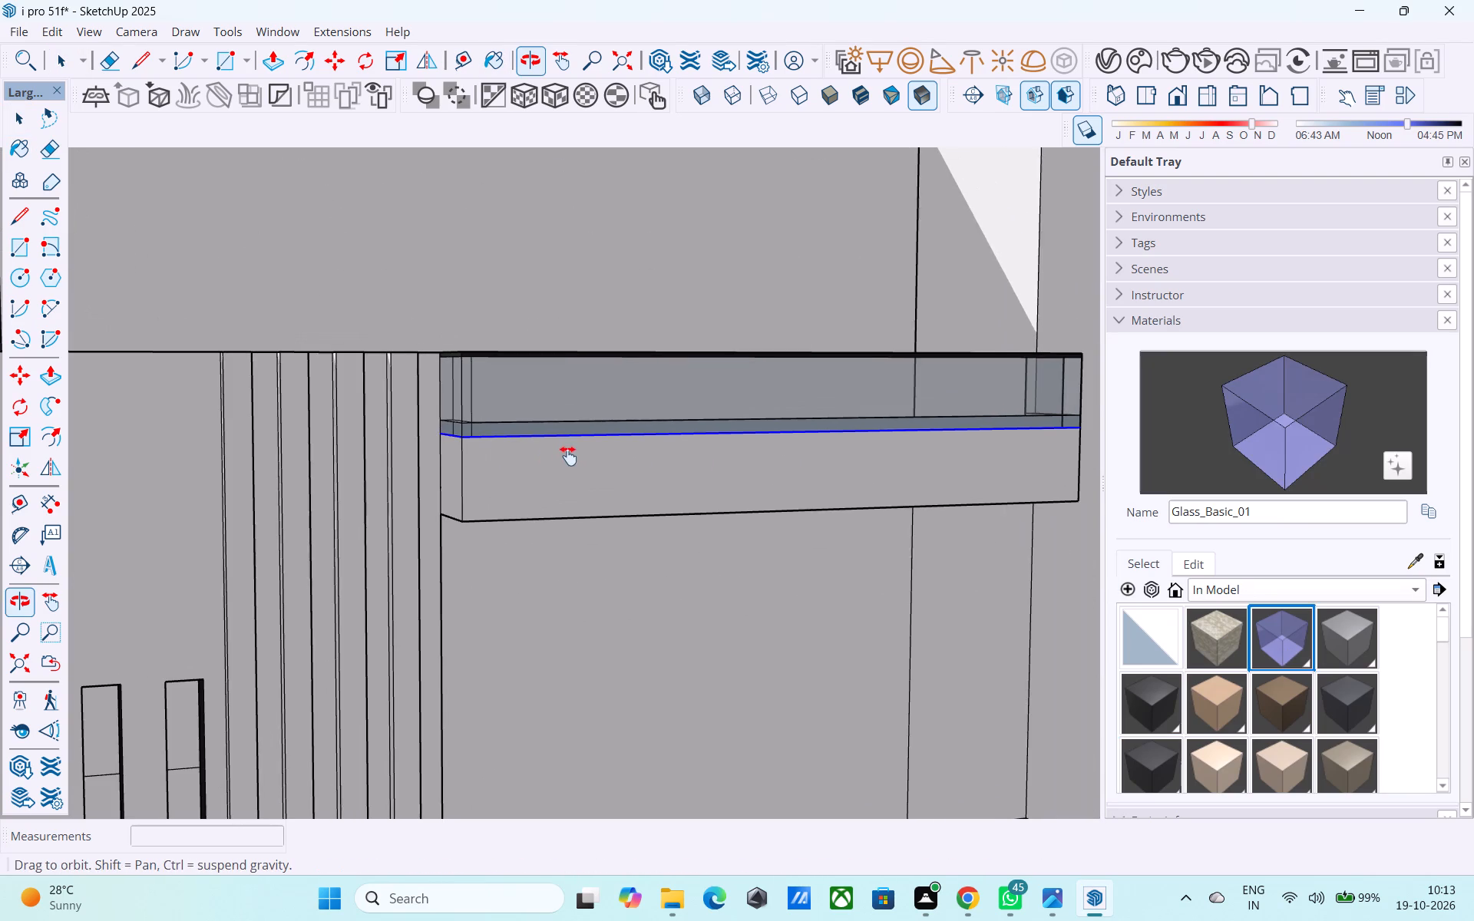
middle_drag(568, 456, 569, 457)
key(e)
scroll(570, 454, up, 1)
click(570, 421)
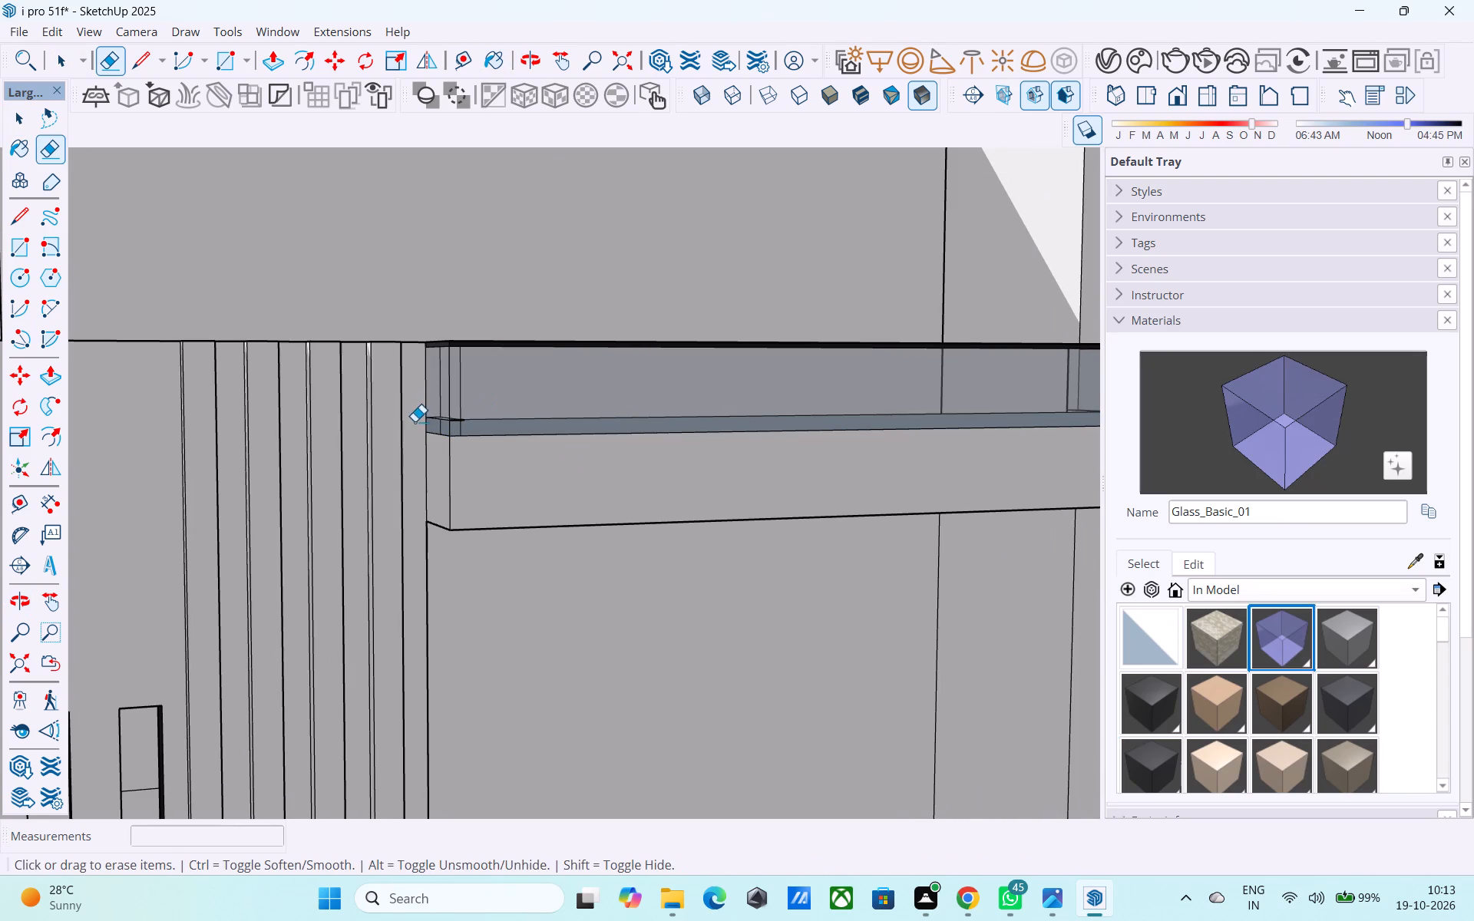
middle_drag(425, 421, 476, 398)
scroll(469, 404, up, 10)
middle_drag(438, 428, 438, 381)
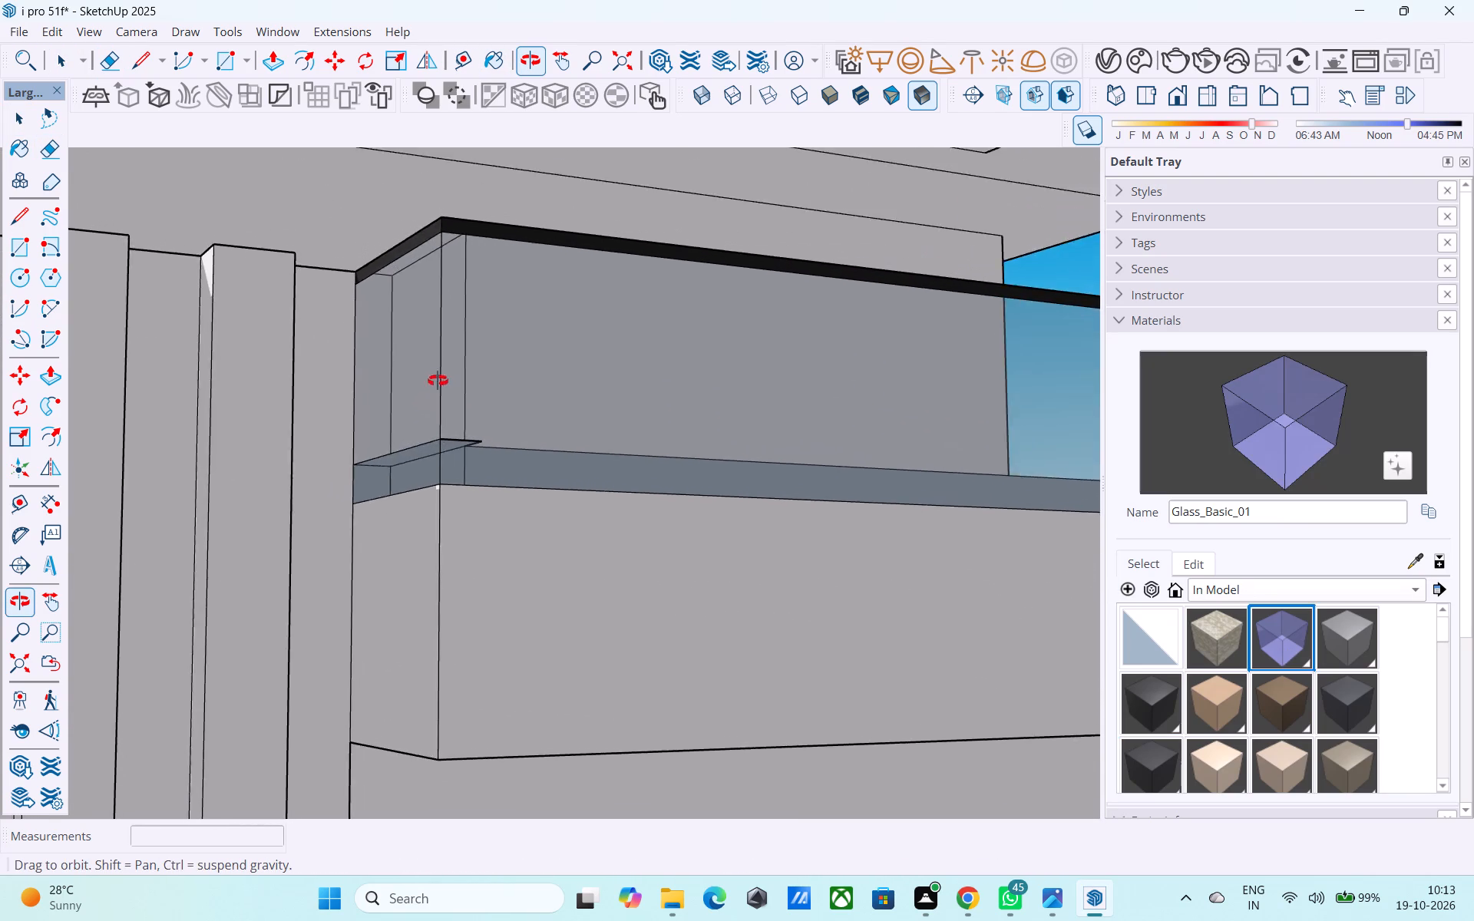
middle_drag(438, 381, 491, 450)
drag(423, 451, 428, 430)
middle_drag(444, 434, 362, 586)
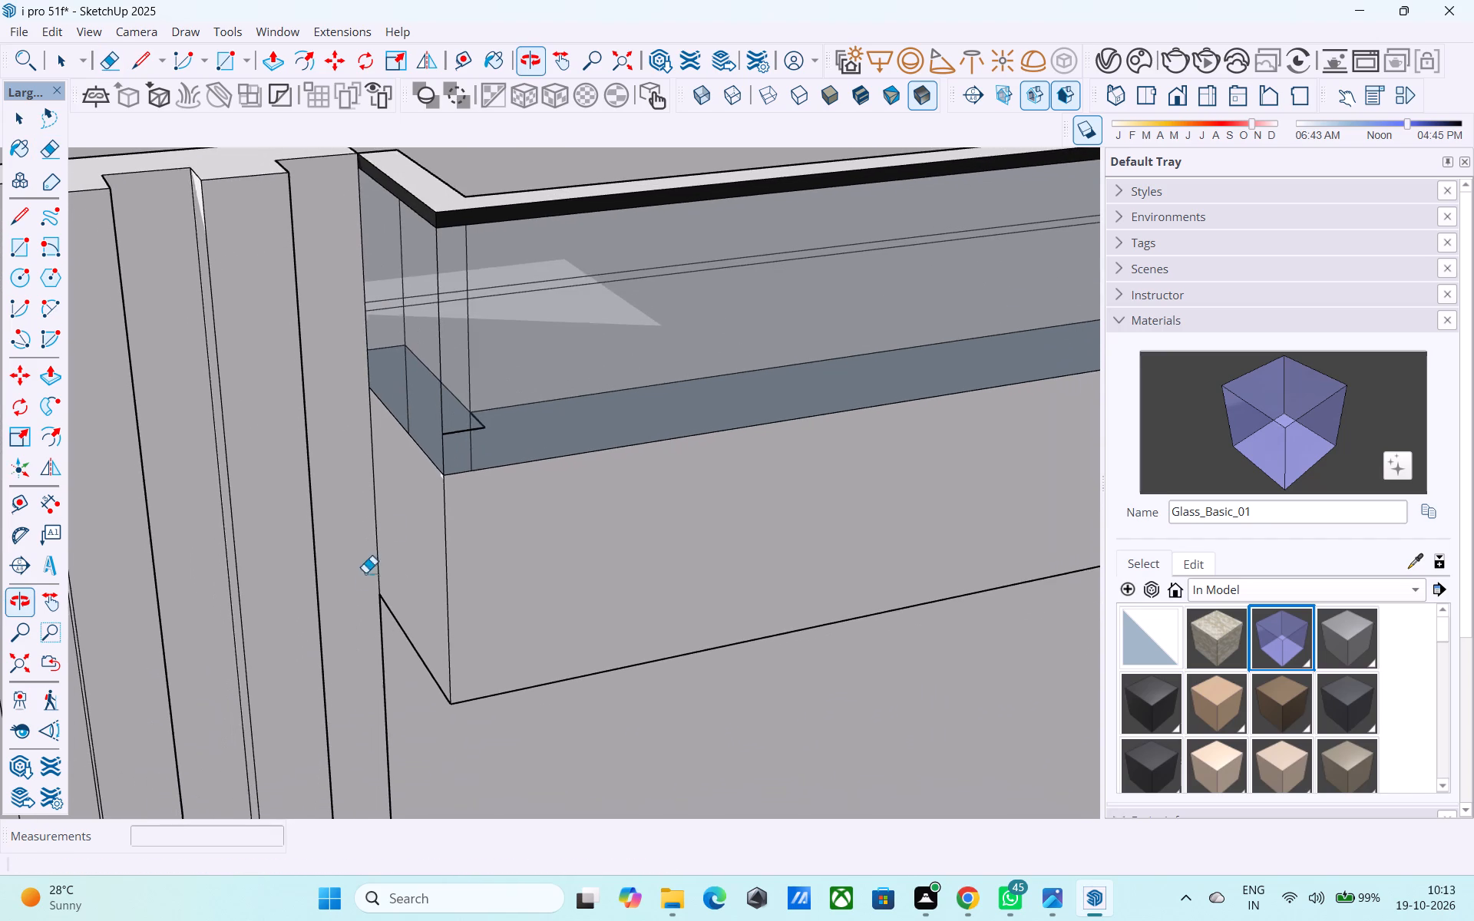
drag(474, 432, 468, 433)
drag(494, 425, 473, 430)
scroll(588, 413, down, 7)
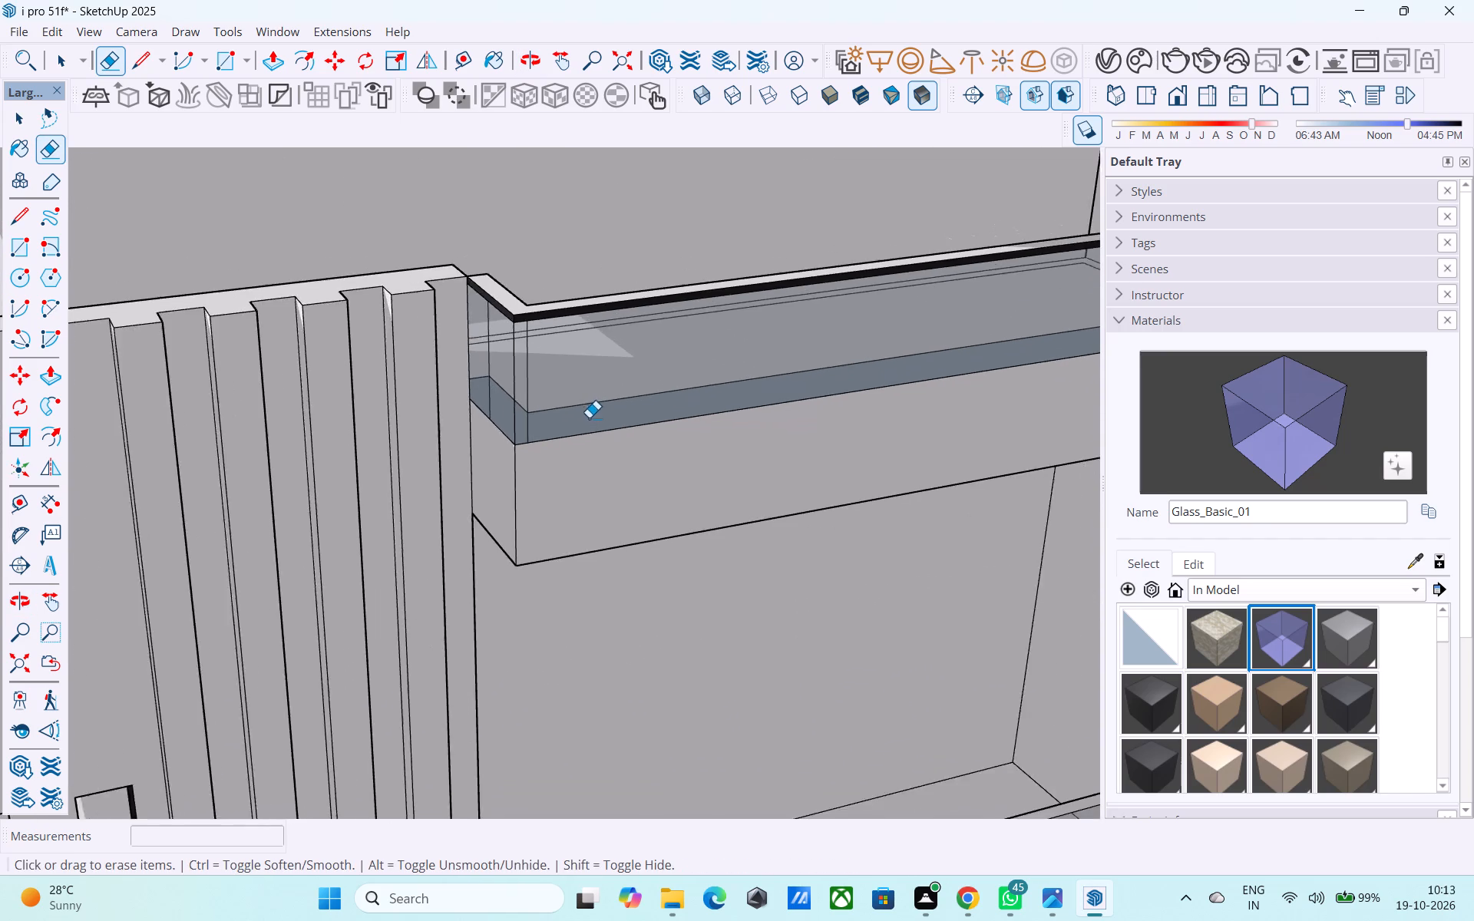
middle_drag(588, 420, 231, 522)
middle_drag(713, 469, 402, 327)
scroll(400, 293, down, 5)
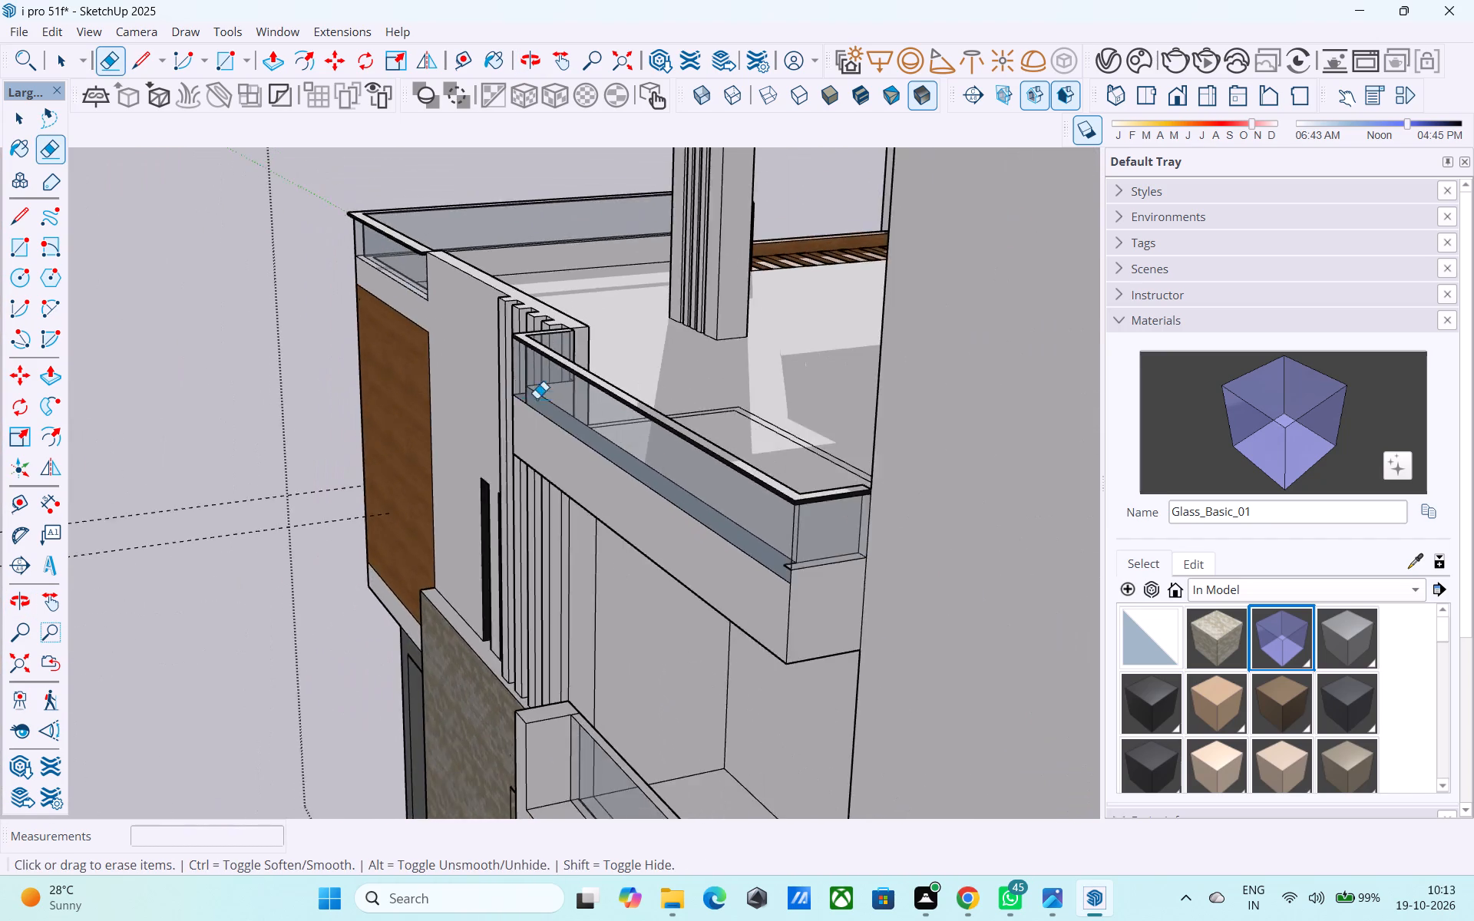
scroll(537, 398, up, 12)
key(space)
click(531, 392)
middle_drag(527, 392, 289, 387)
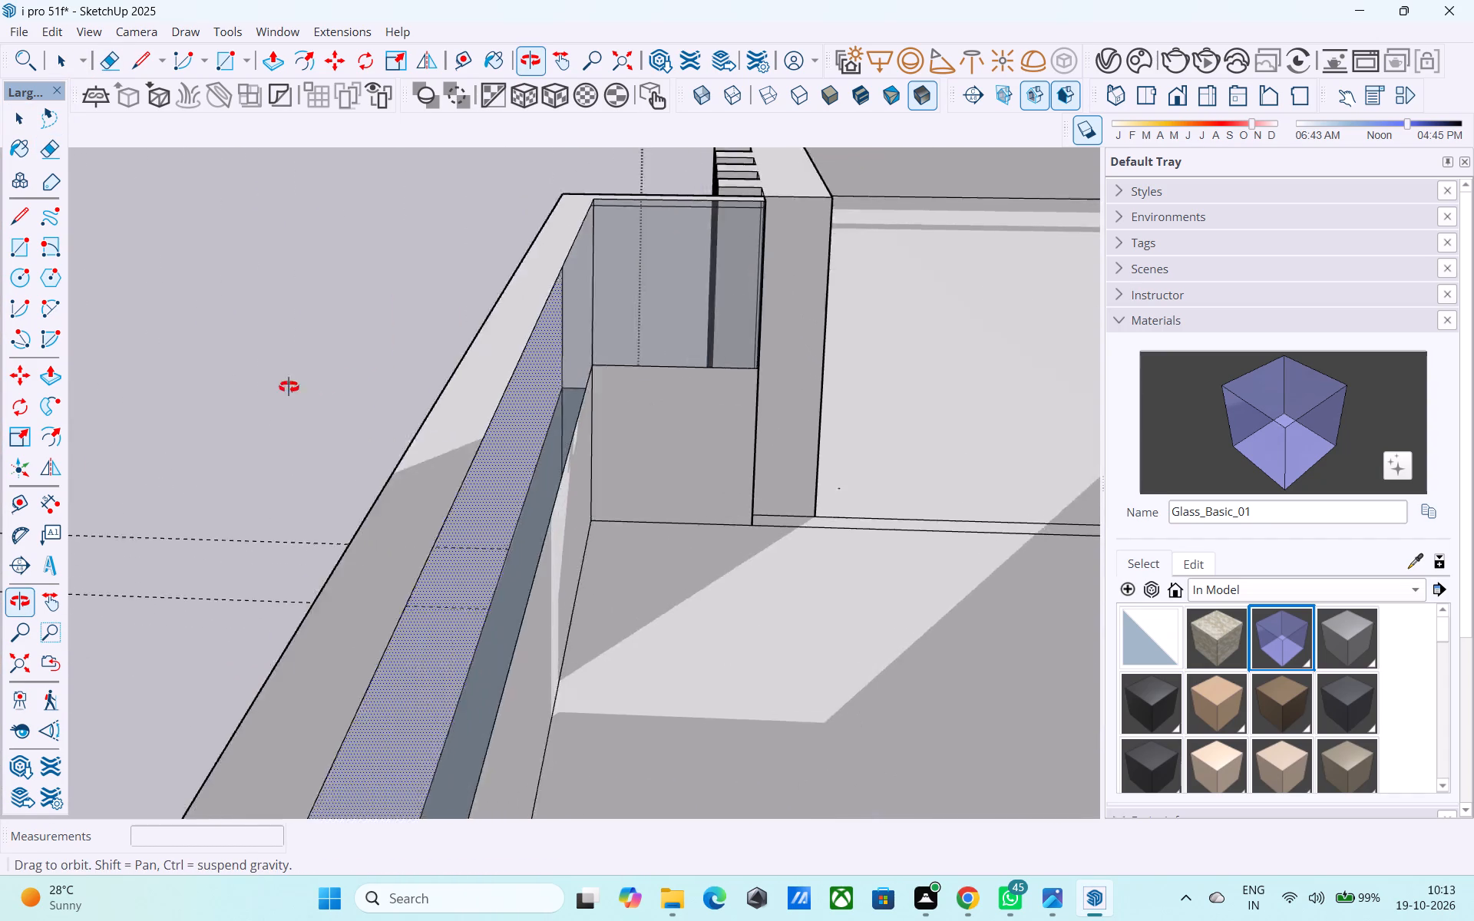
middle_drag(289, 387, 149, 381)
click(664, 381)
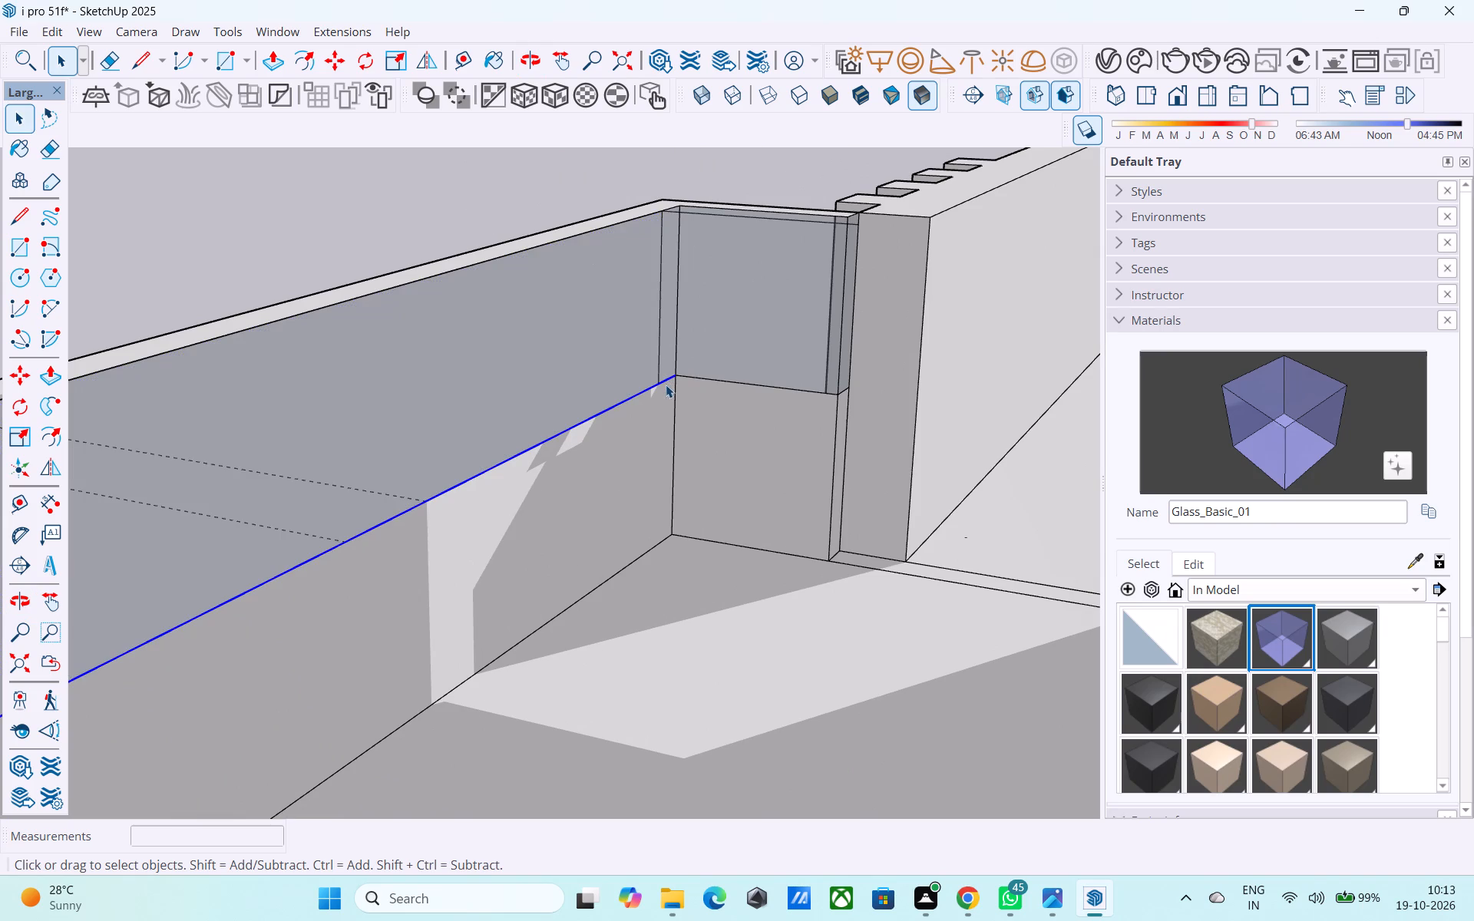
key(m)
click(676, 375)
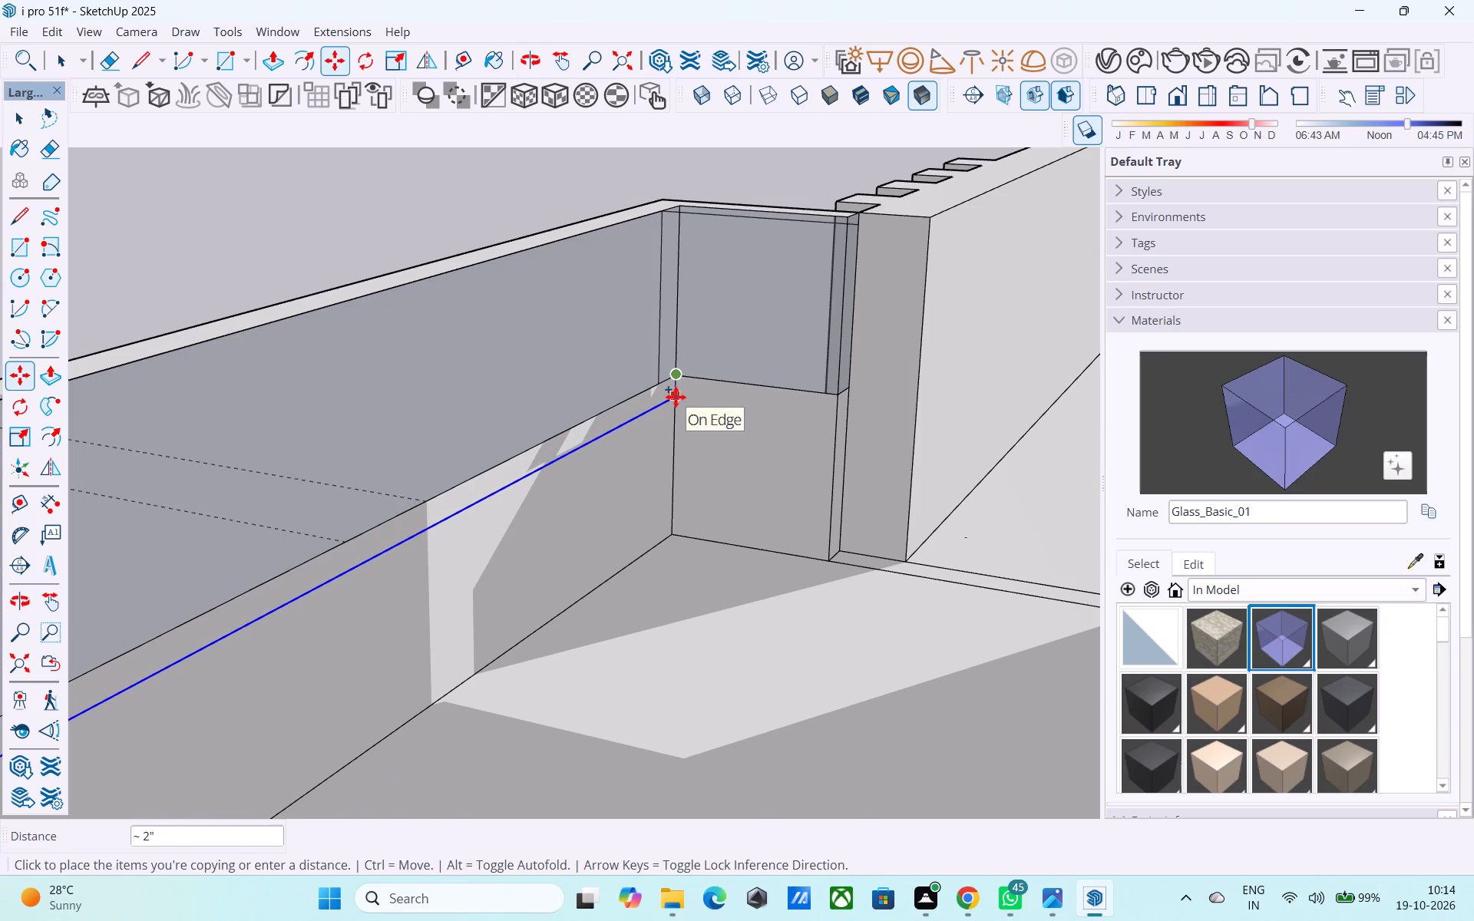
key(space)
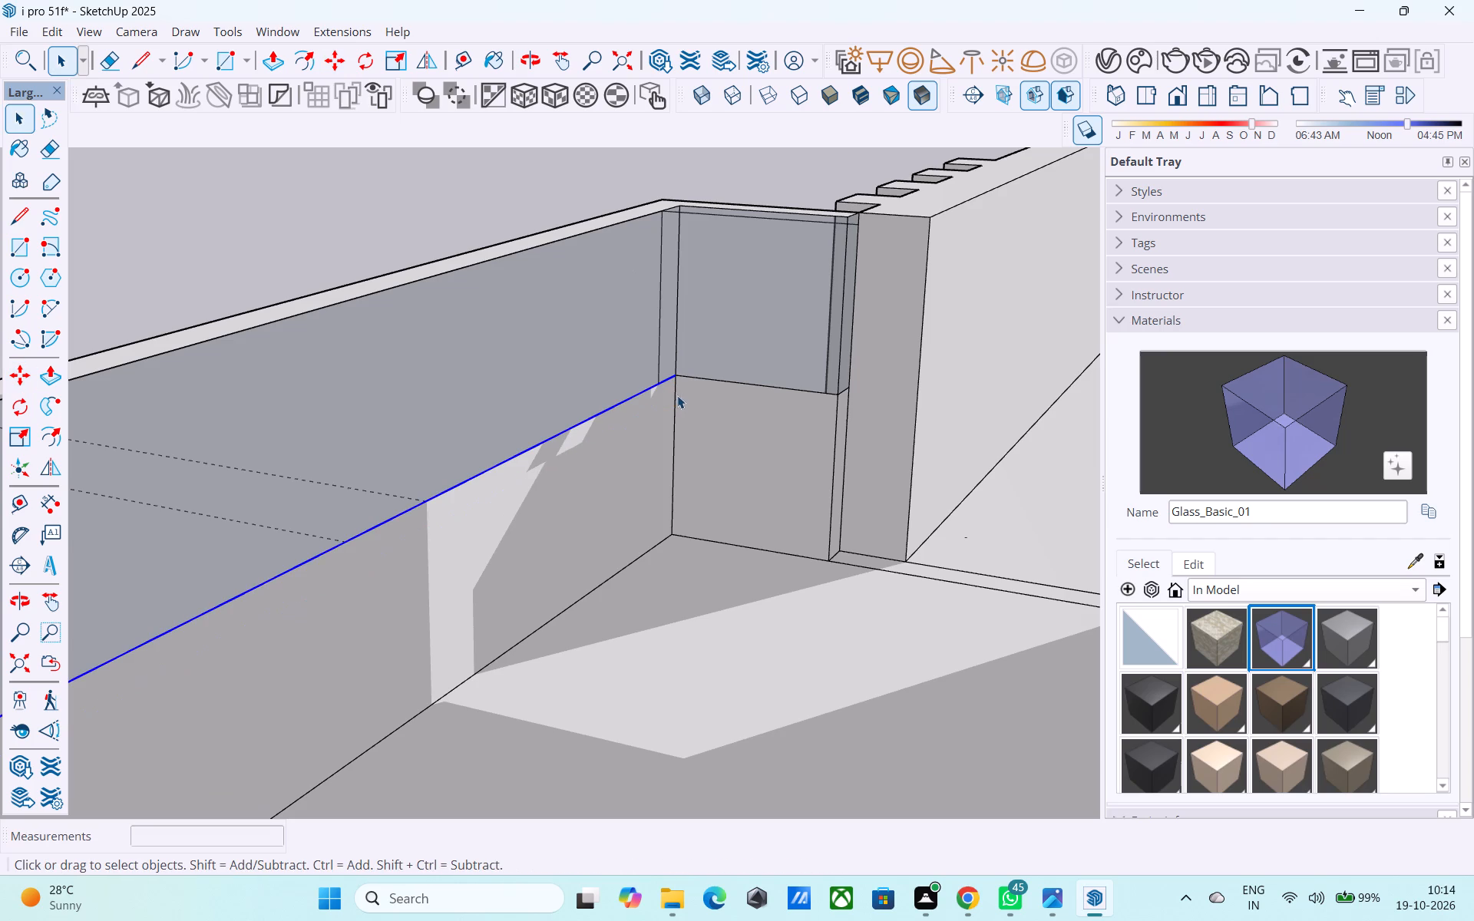
Copy the floor edge along the inner side of the upper balcony's front band 1' straight up.
click(622, 569)
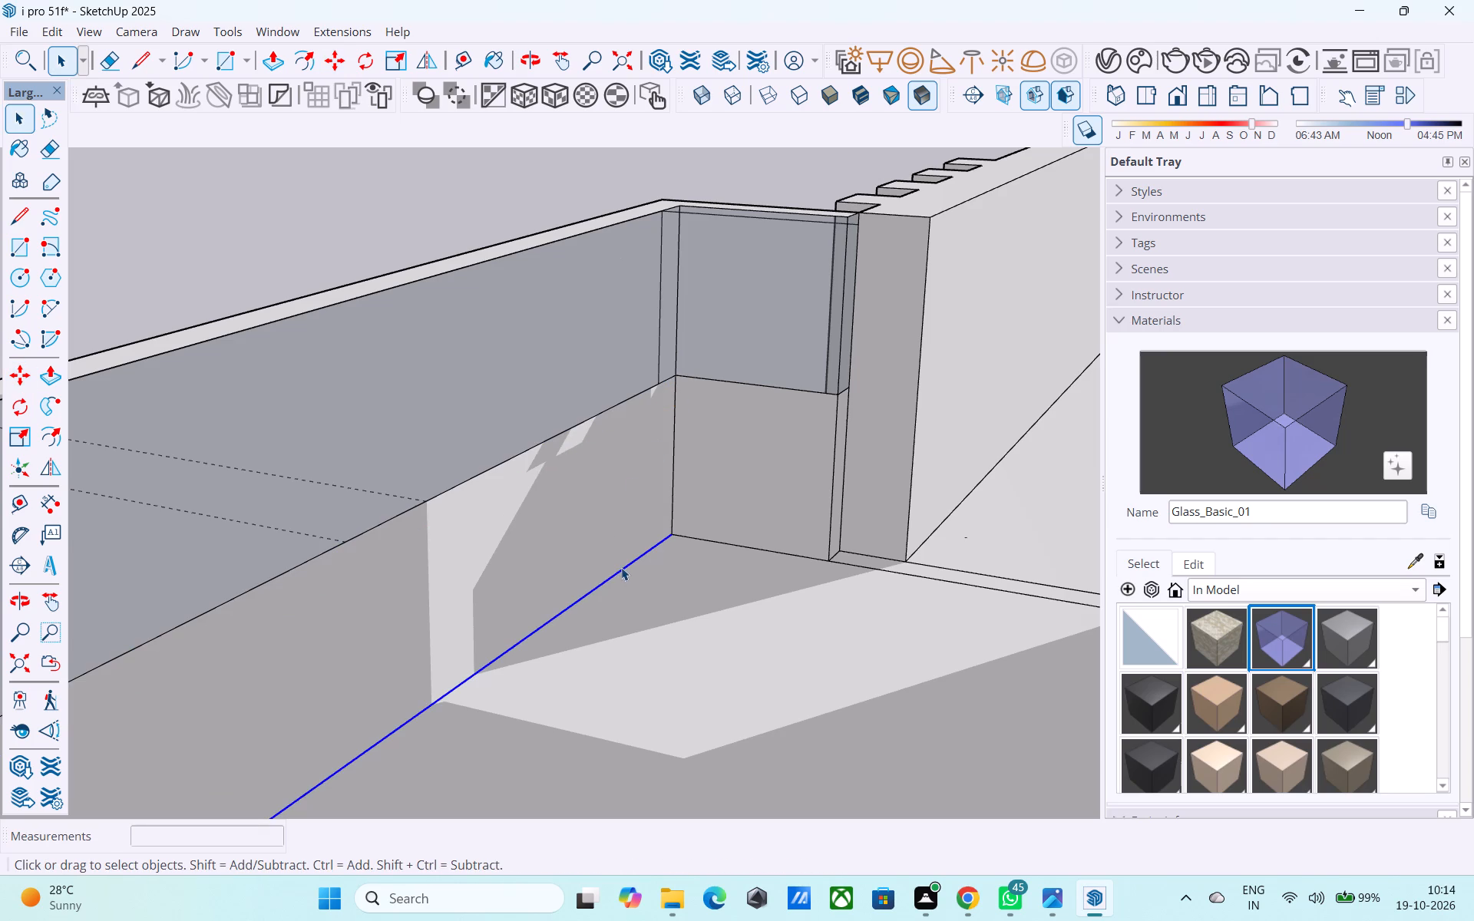
key(m)
click(671, 533)
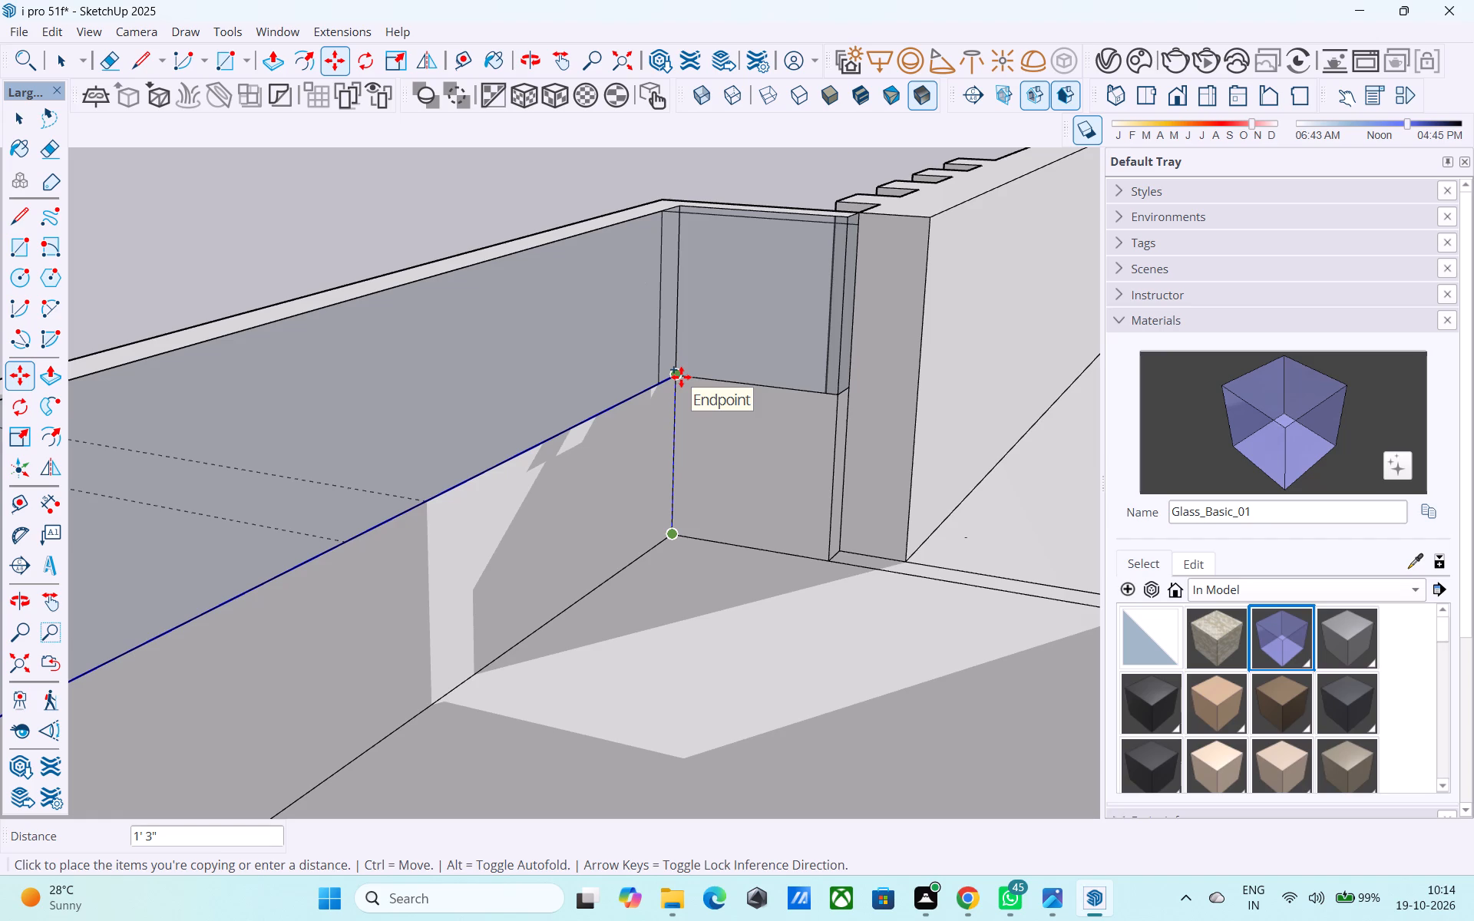
text(1')
key(Return)
key(space)
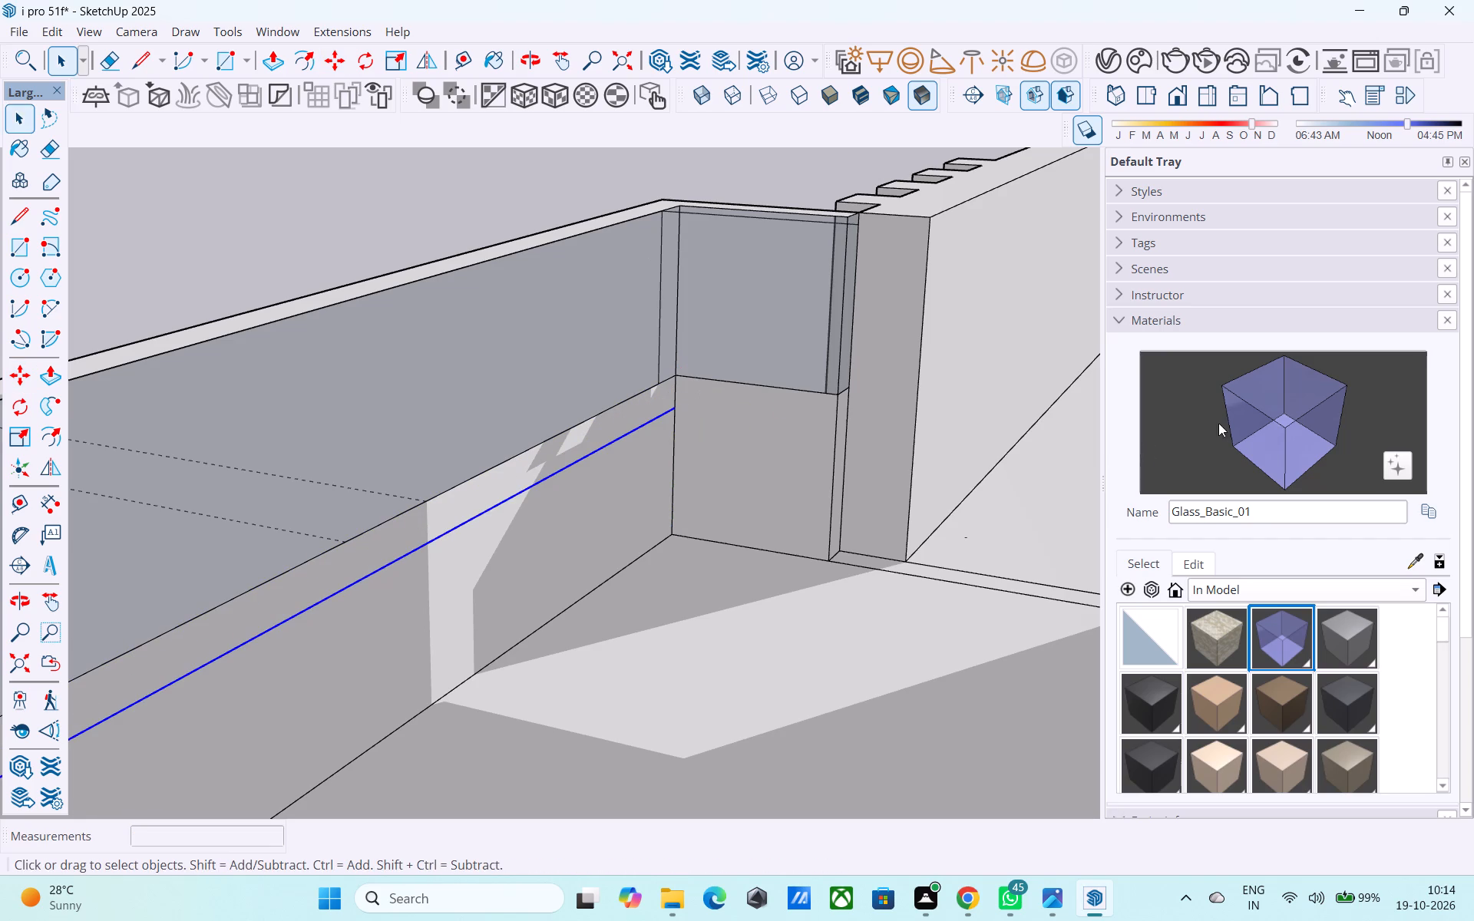
key(space)
Paint the inner front strip above the copied edge with Glass_Basic_01 and erase the old glass edge above it.
click(1259, 407)
click(306, 566)
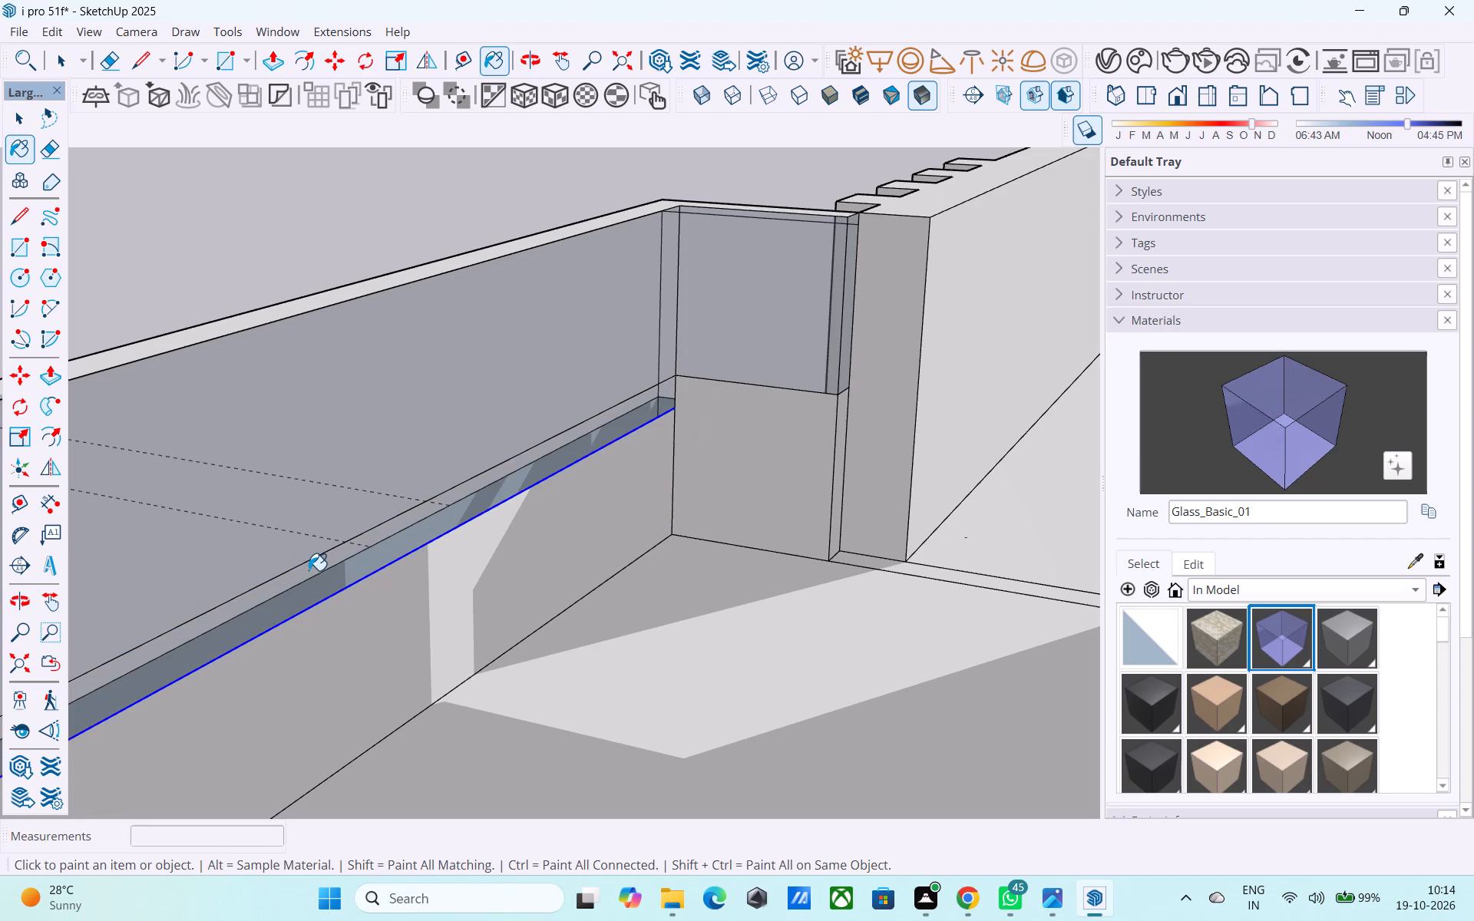
key(e)
drag(309, 570, 302, 535)
middle_drag(319, 556, 839, 500)
scroll(827, 477, down, 15)
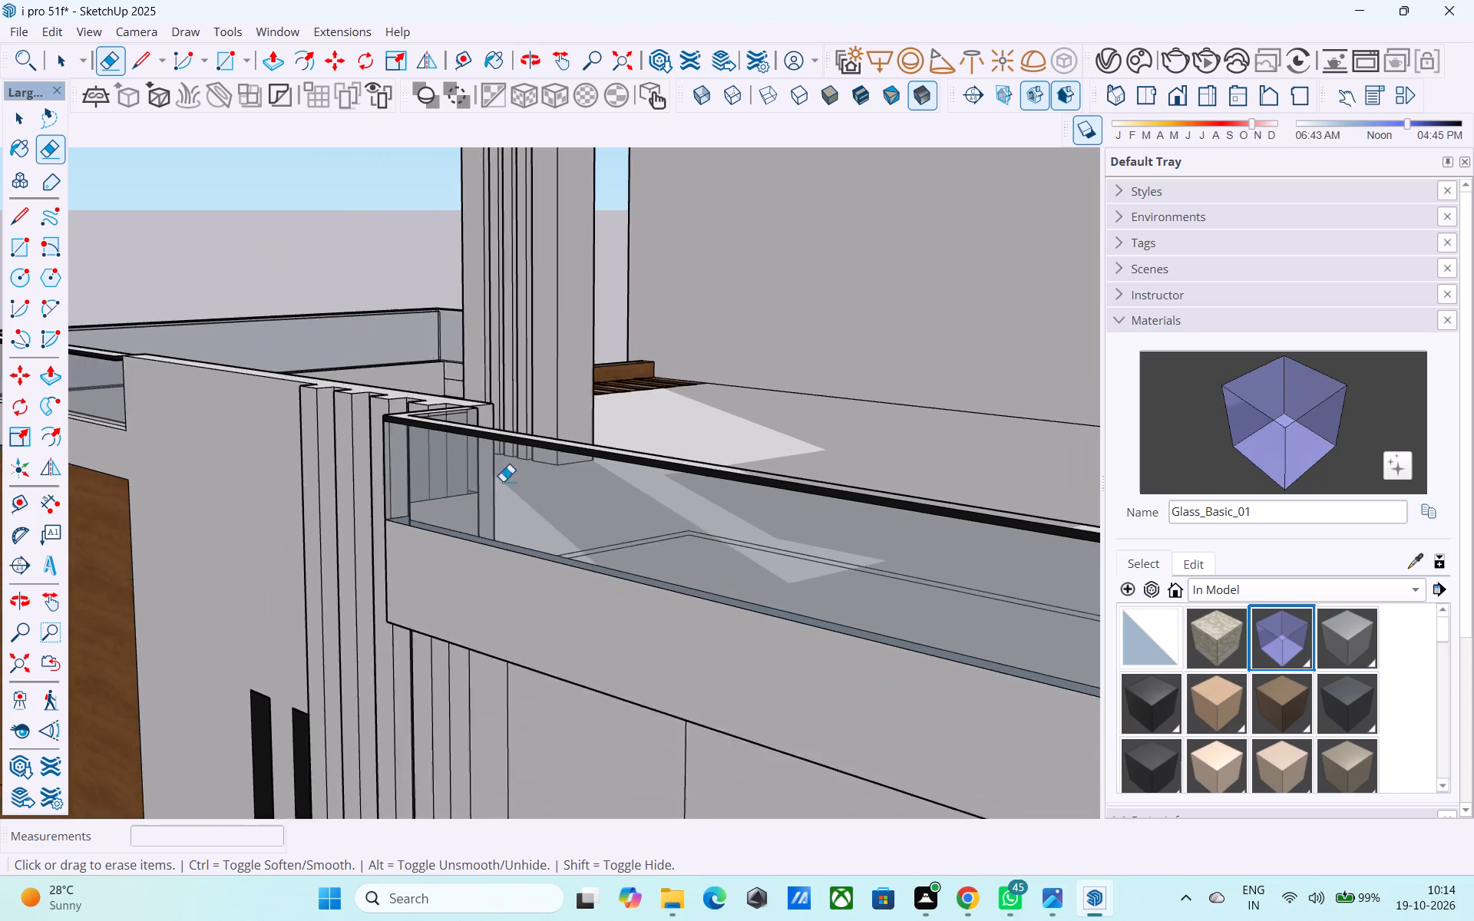
Draw a line across the far end's inner face level with the lowered glass edge, and erase the old edge above it.
scroll(503, 481, down, 2)
middle_drag(549, 569, 1291, 814)
middle_drag(844, 517, 788, 570)
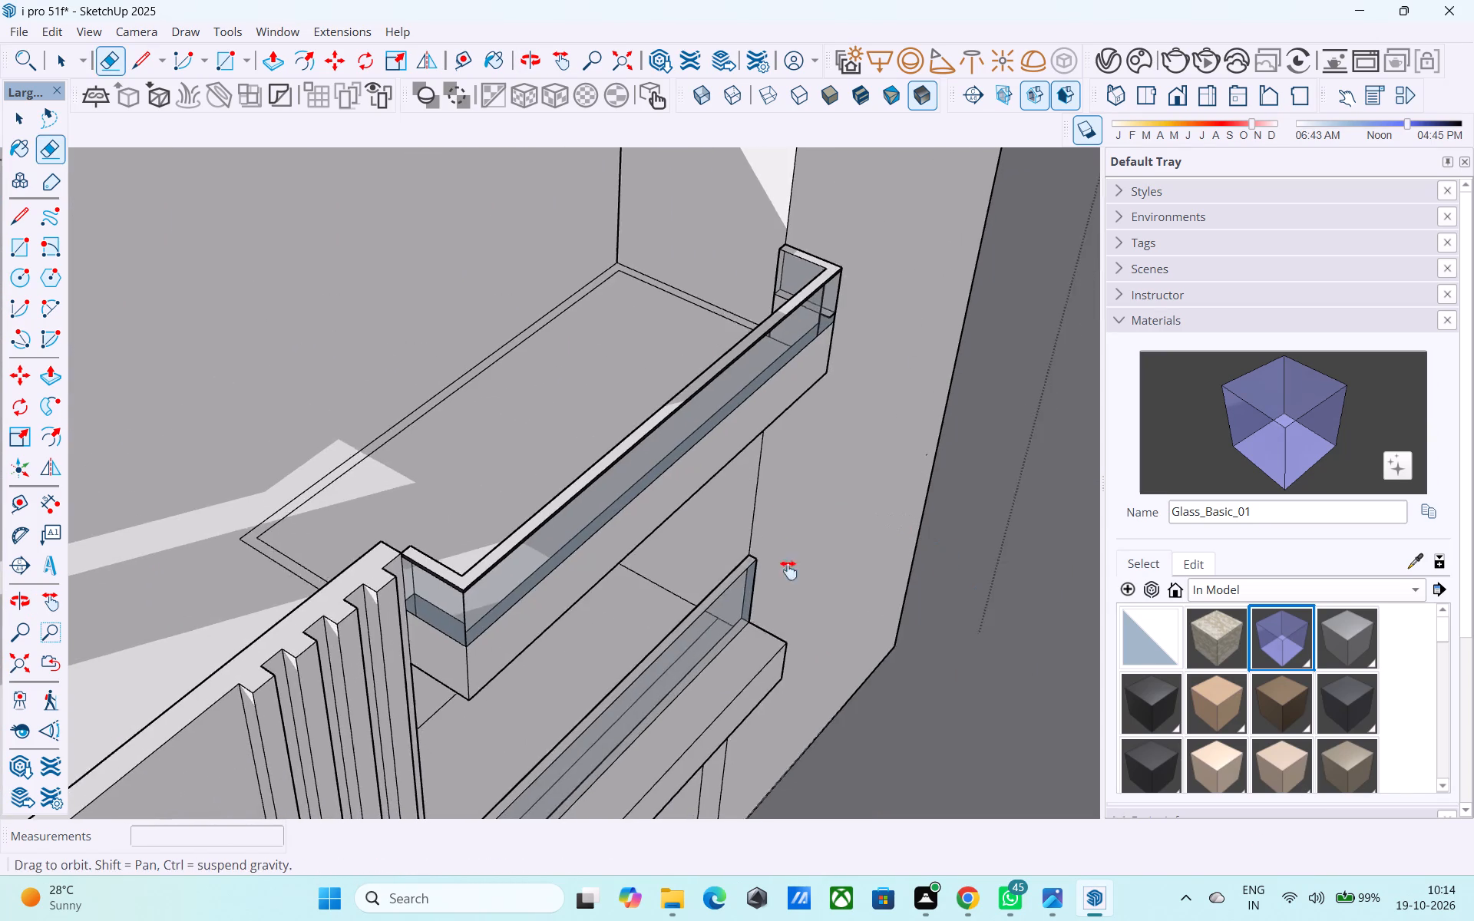
middle_drag(788, 570, 733, 670)
scroll(815, 635, up, 6)
shift+middle_drag(651, 596, 582, 692)
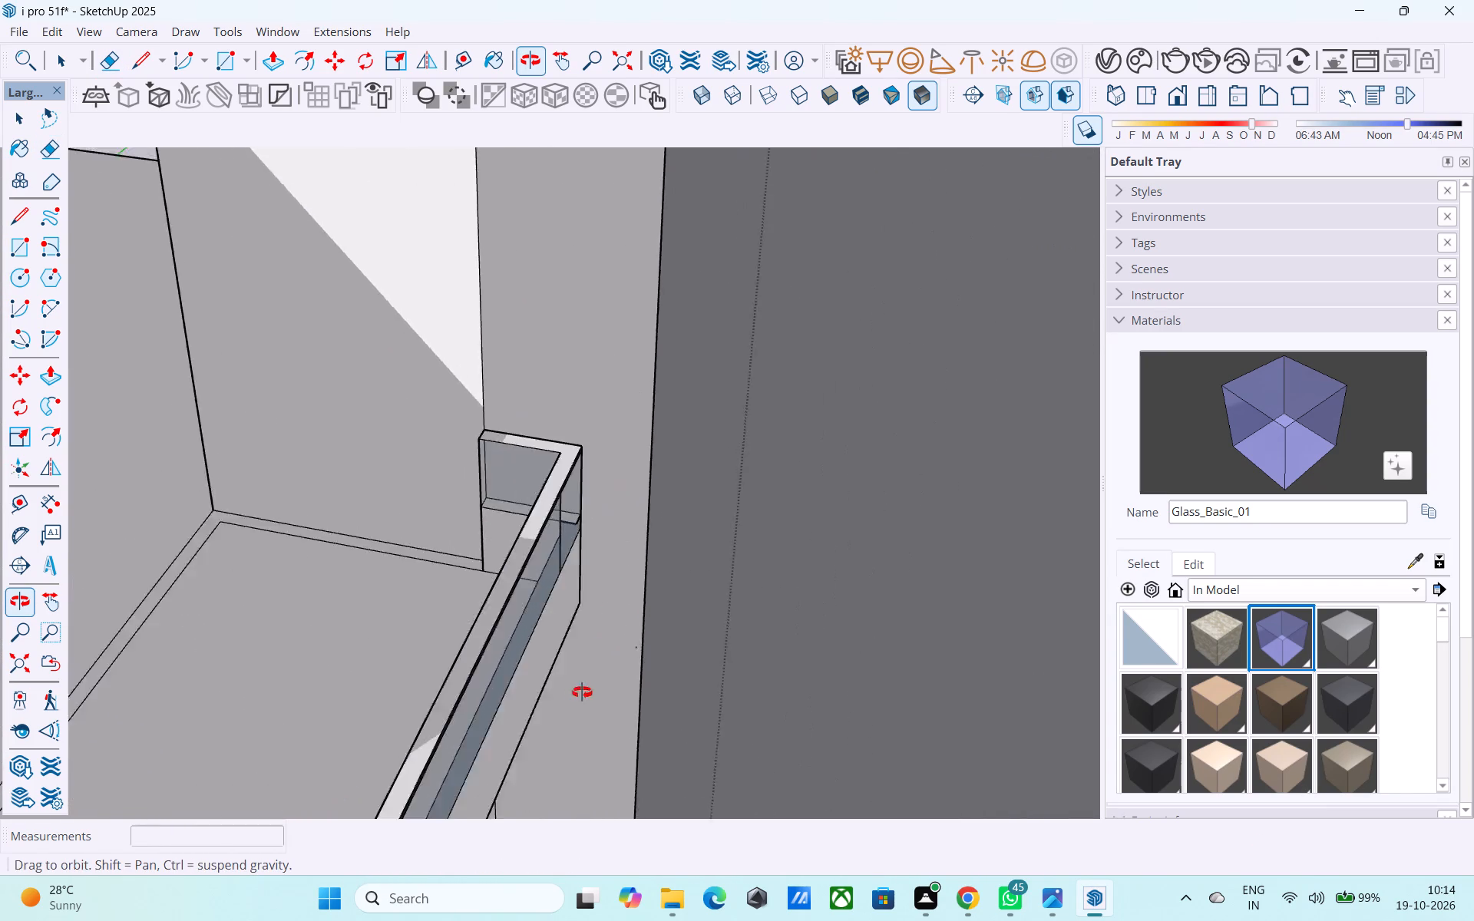
shift+middle_drag(582, 692, 747, 604)
scroll(655, 534, up, 13)
key(space)
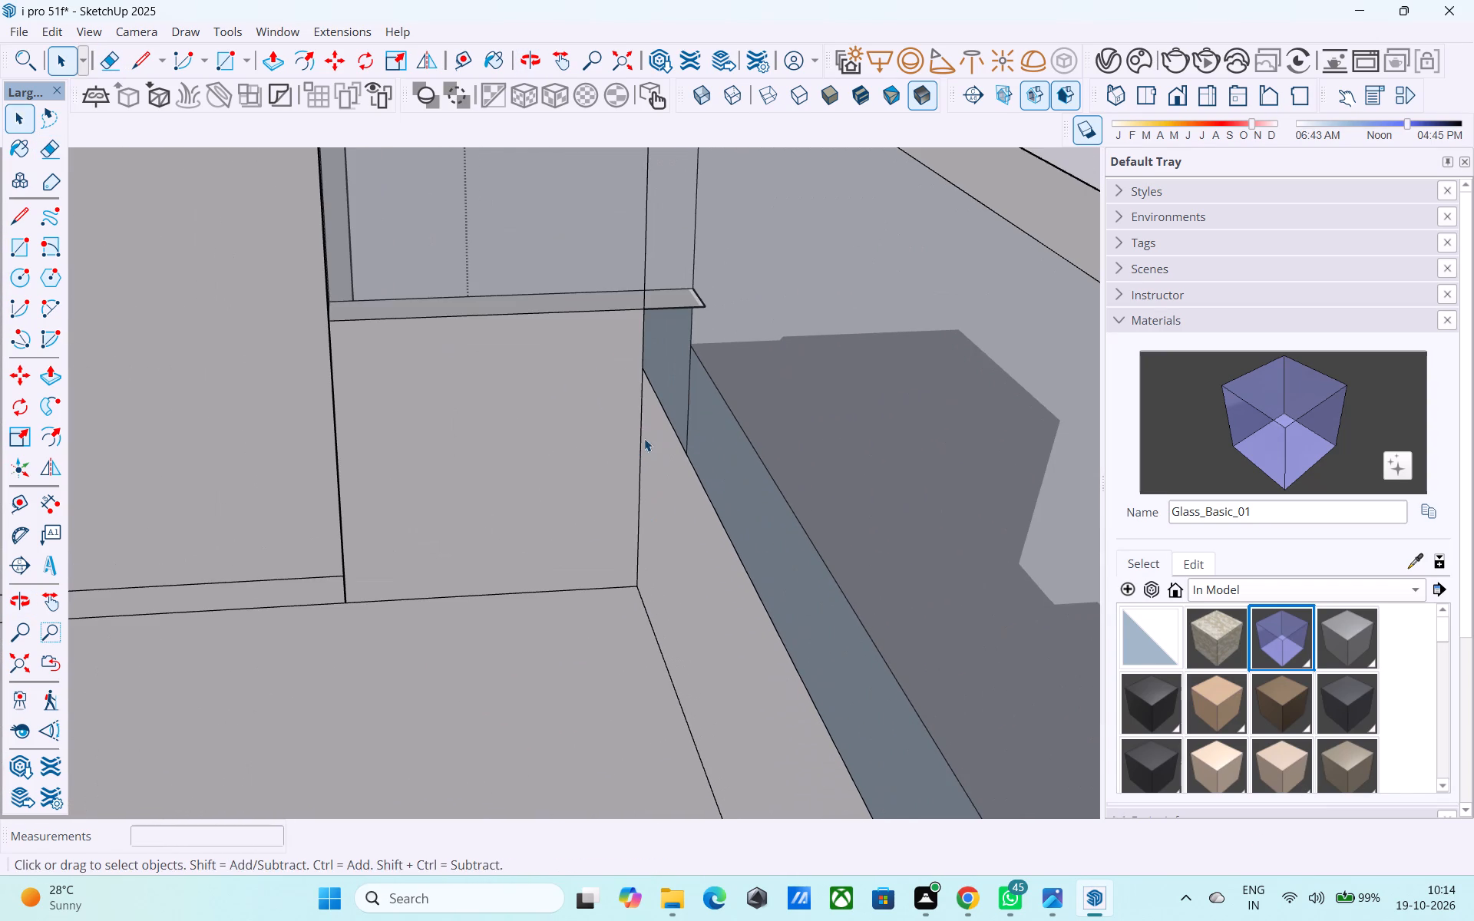
key(l)
click(638, 376)
click(329, 386)
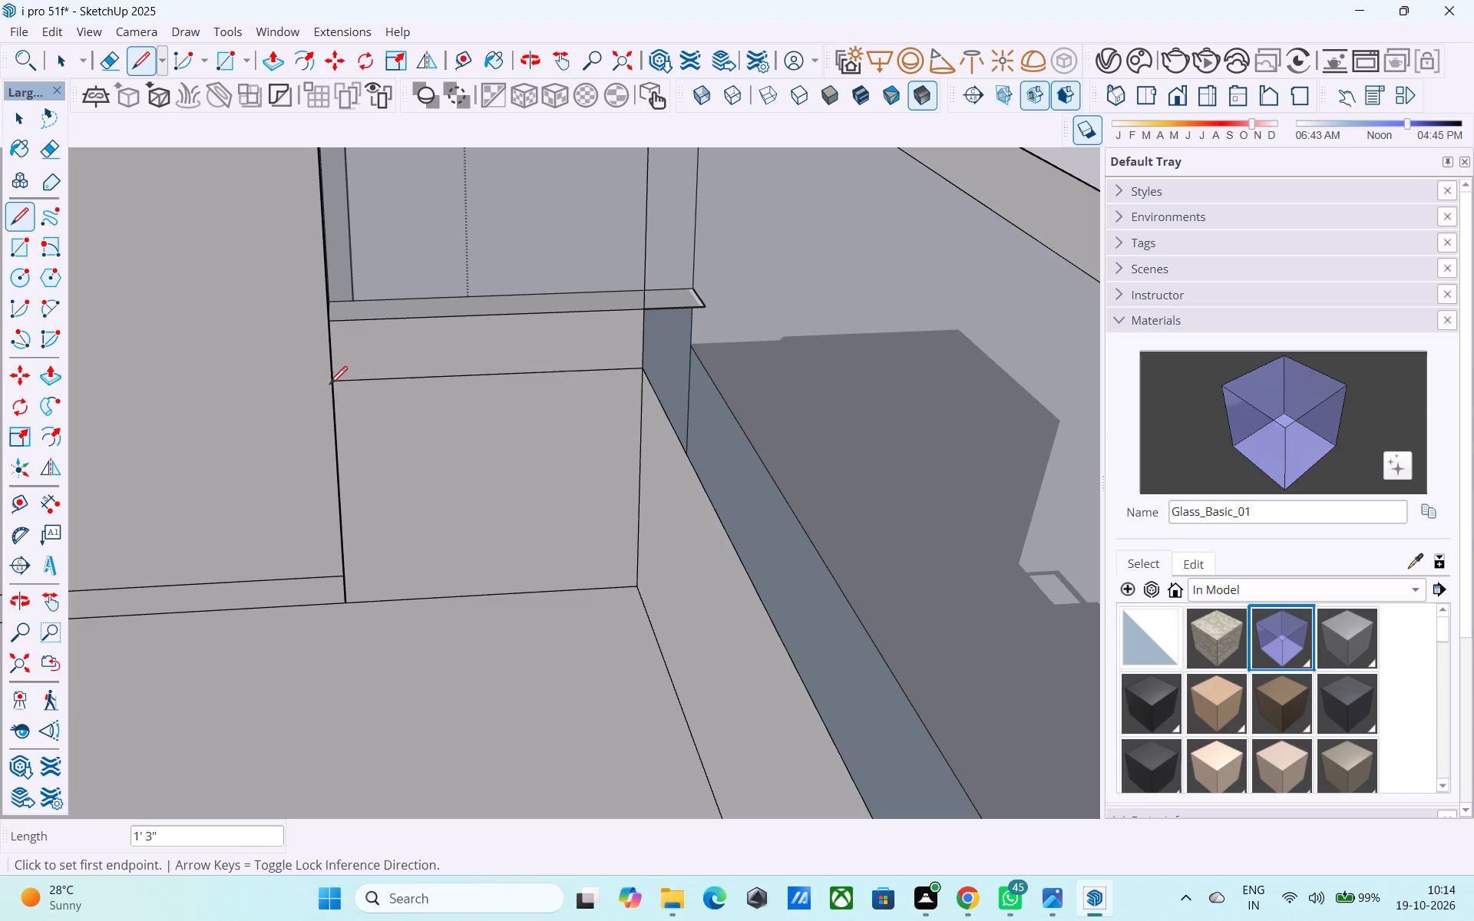
middle_drag(391, 350, 408, 391)
key(e)
drag(445, 315, 452, 342)
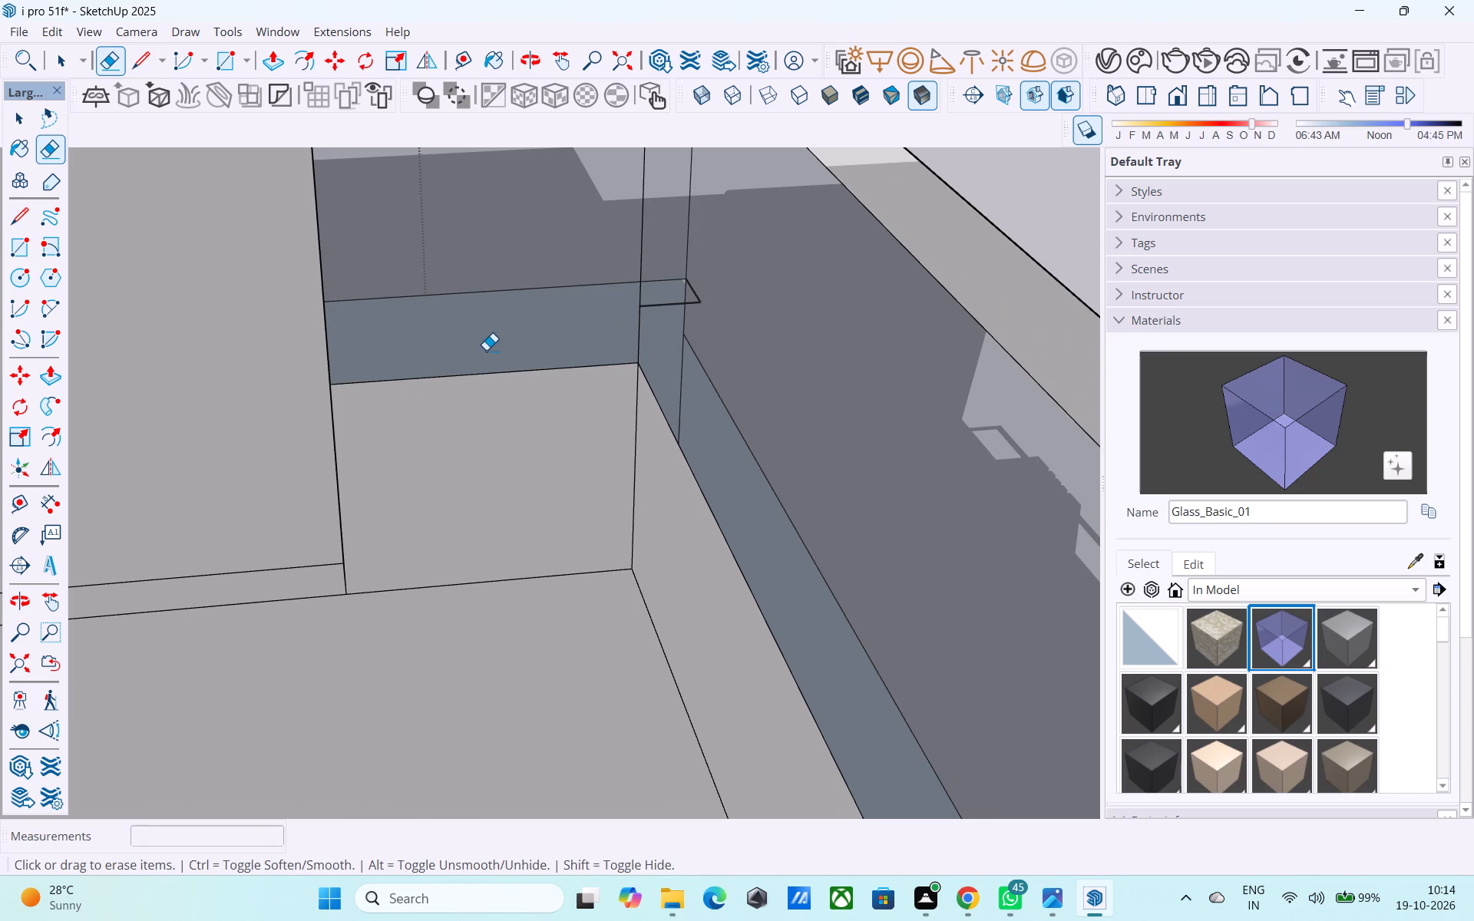
Delete the small leftover edges of the old ledge at the far outer corner of the upper balcony's glass railing.
drag(659, 306, 663, 320)
middle_drag(657, 334, 445, 554)
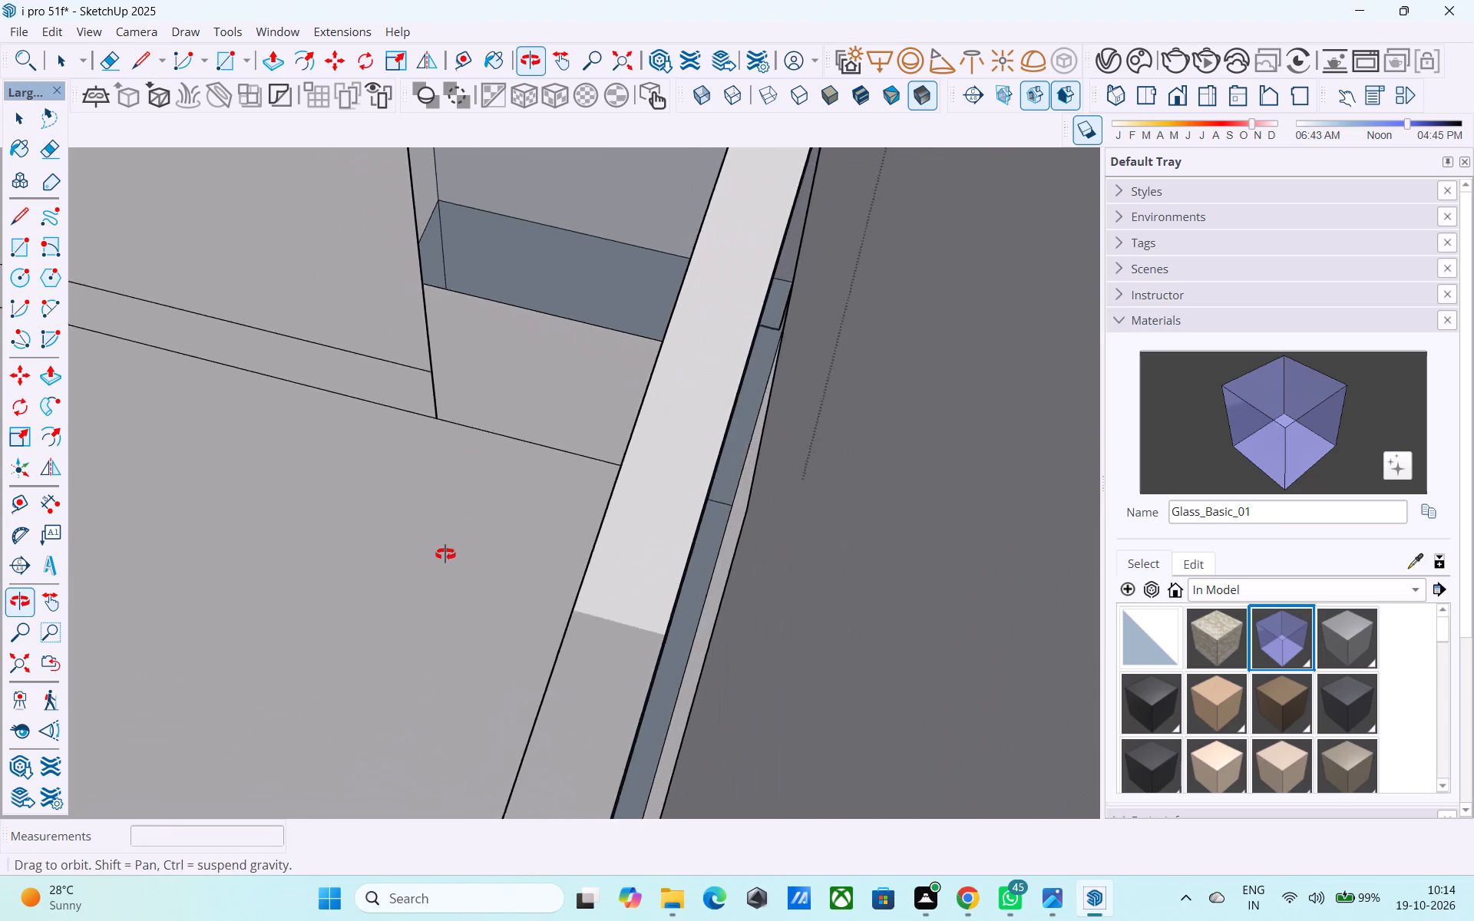
middle_drag(445, 554, 382, 577)
scroll(408, 529, down, 3)
middle_drag(408, 527, 293, 685)
scroll(387, 498, up, 3)
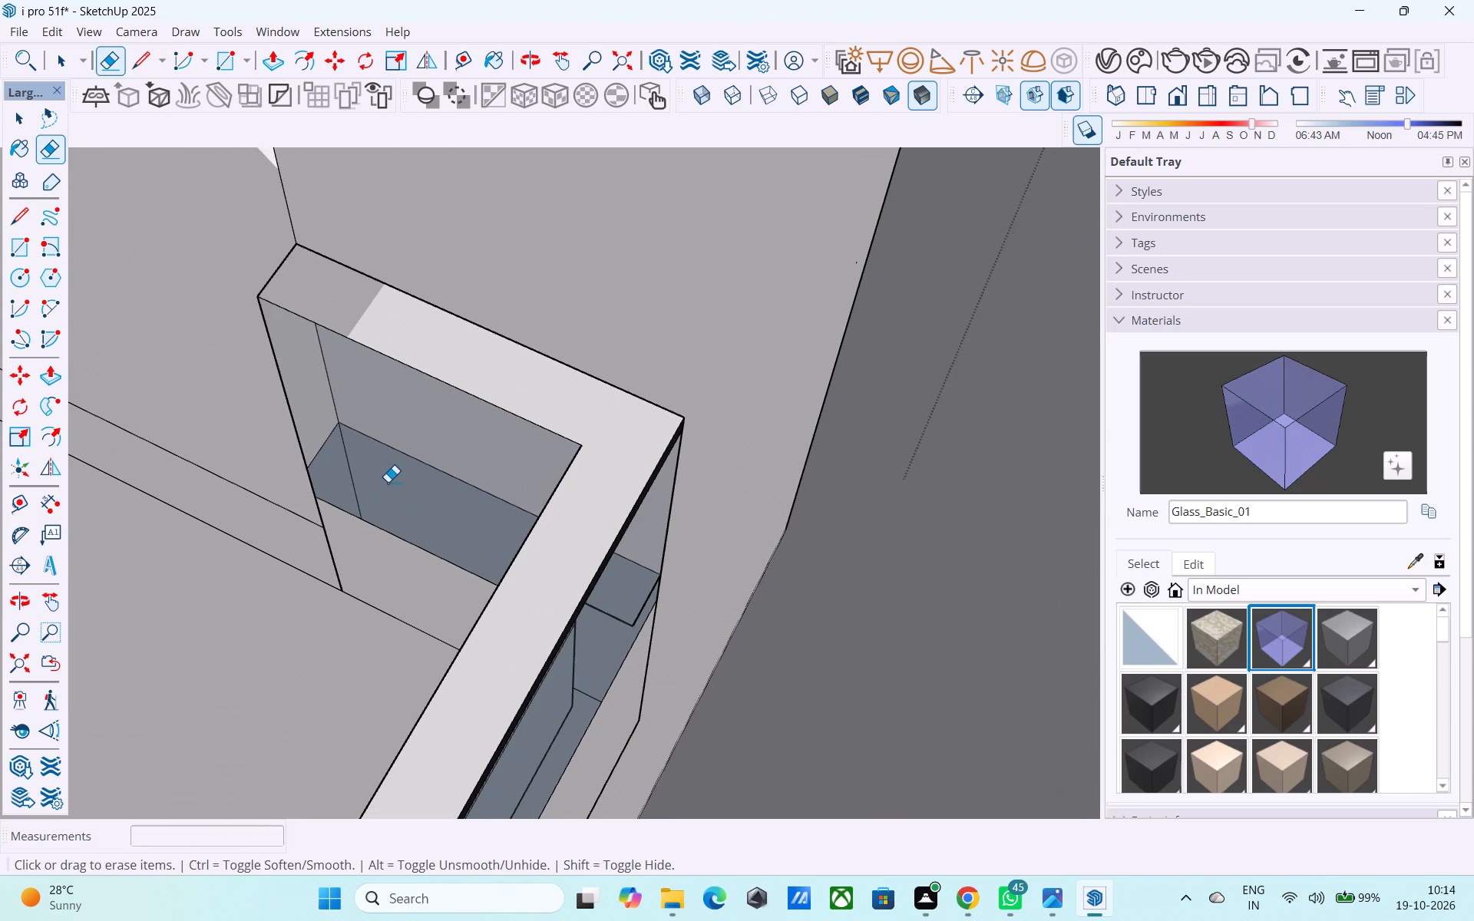
key(space)
click(384, 451)
middle_drag(384, 452, 701, 330)
scroll(692, 517, up, 2)
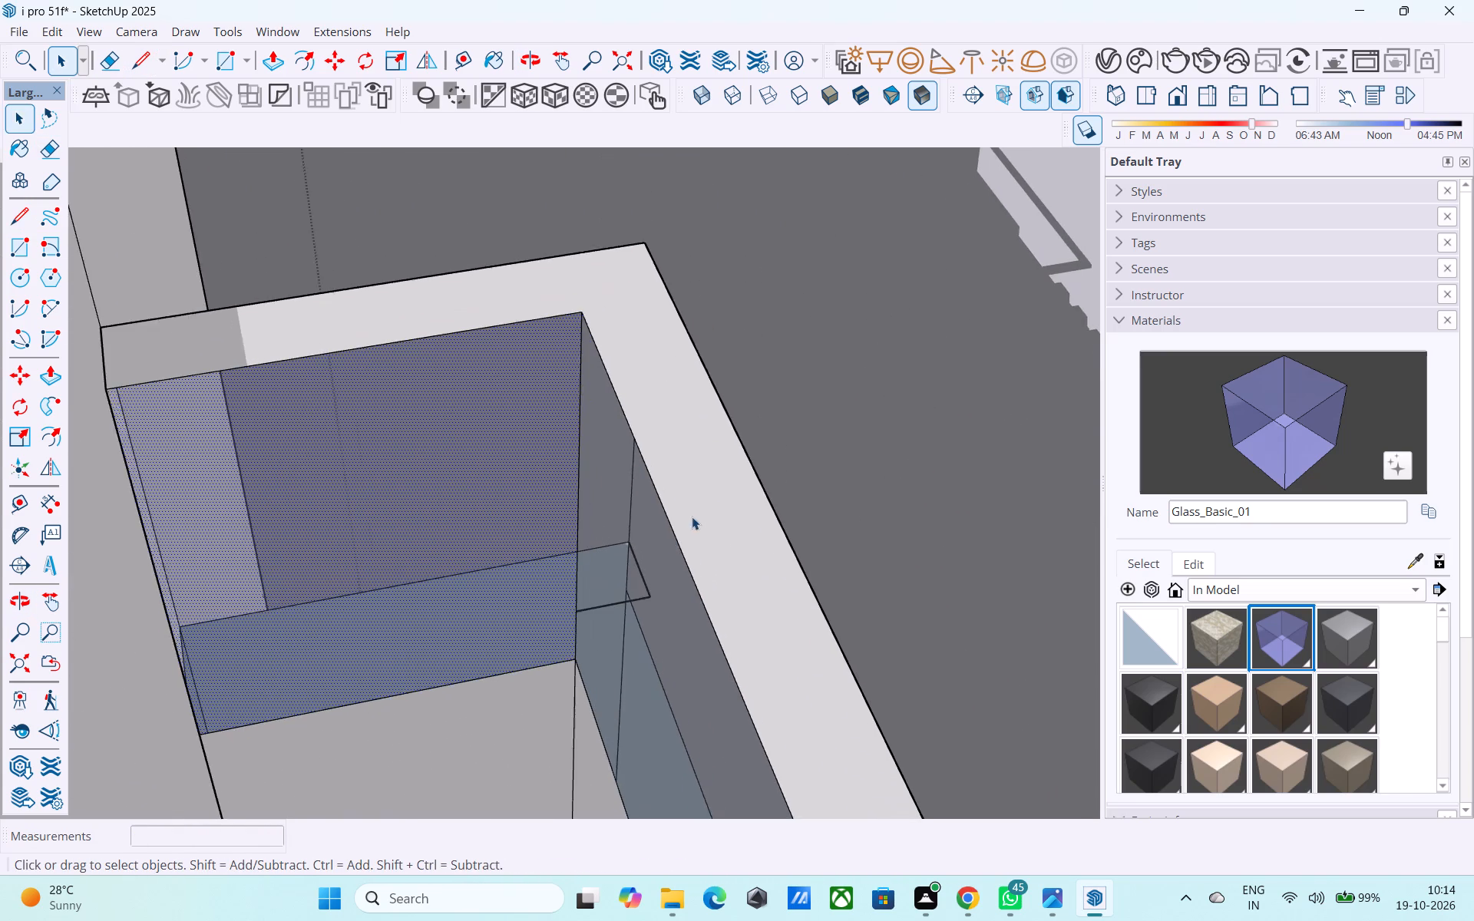
scroll(692, 517, up, 3)
click(593, 611)
middle_drag(589, 606, 542, 389)
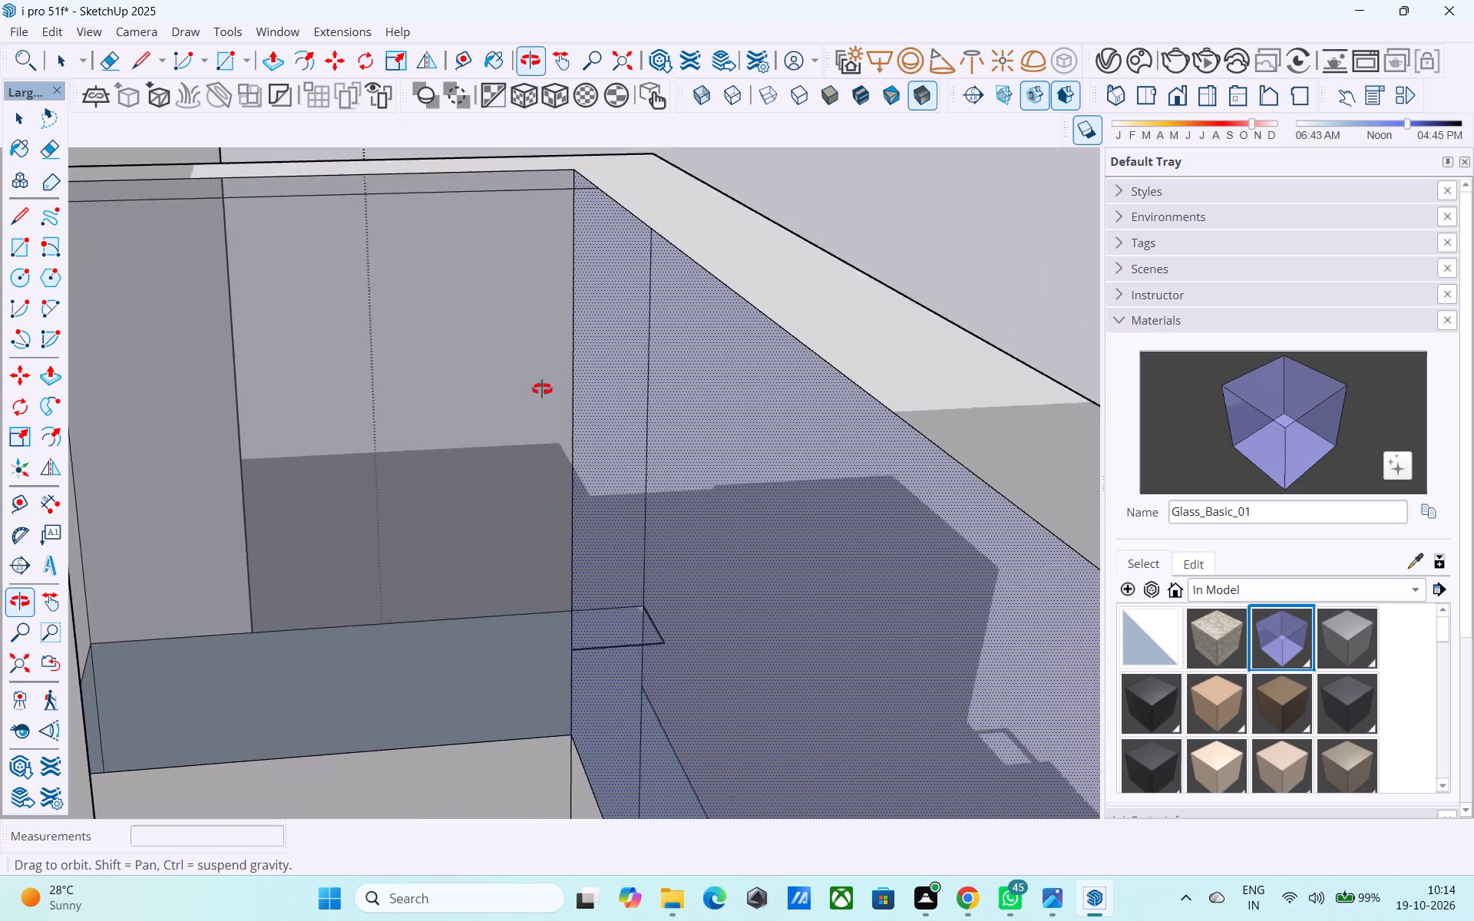
middle_drag(542, 389, 418, 307)
scroll(692, 686, up, 3)
middle_click(667, 690)
scroll(666, 682, down, 3)
scroll(666, 682, up, 1)
scroll(666, 682, down, 2)
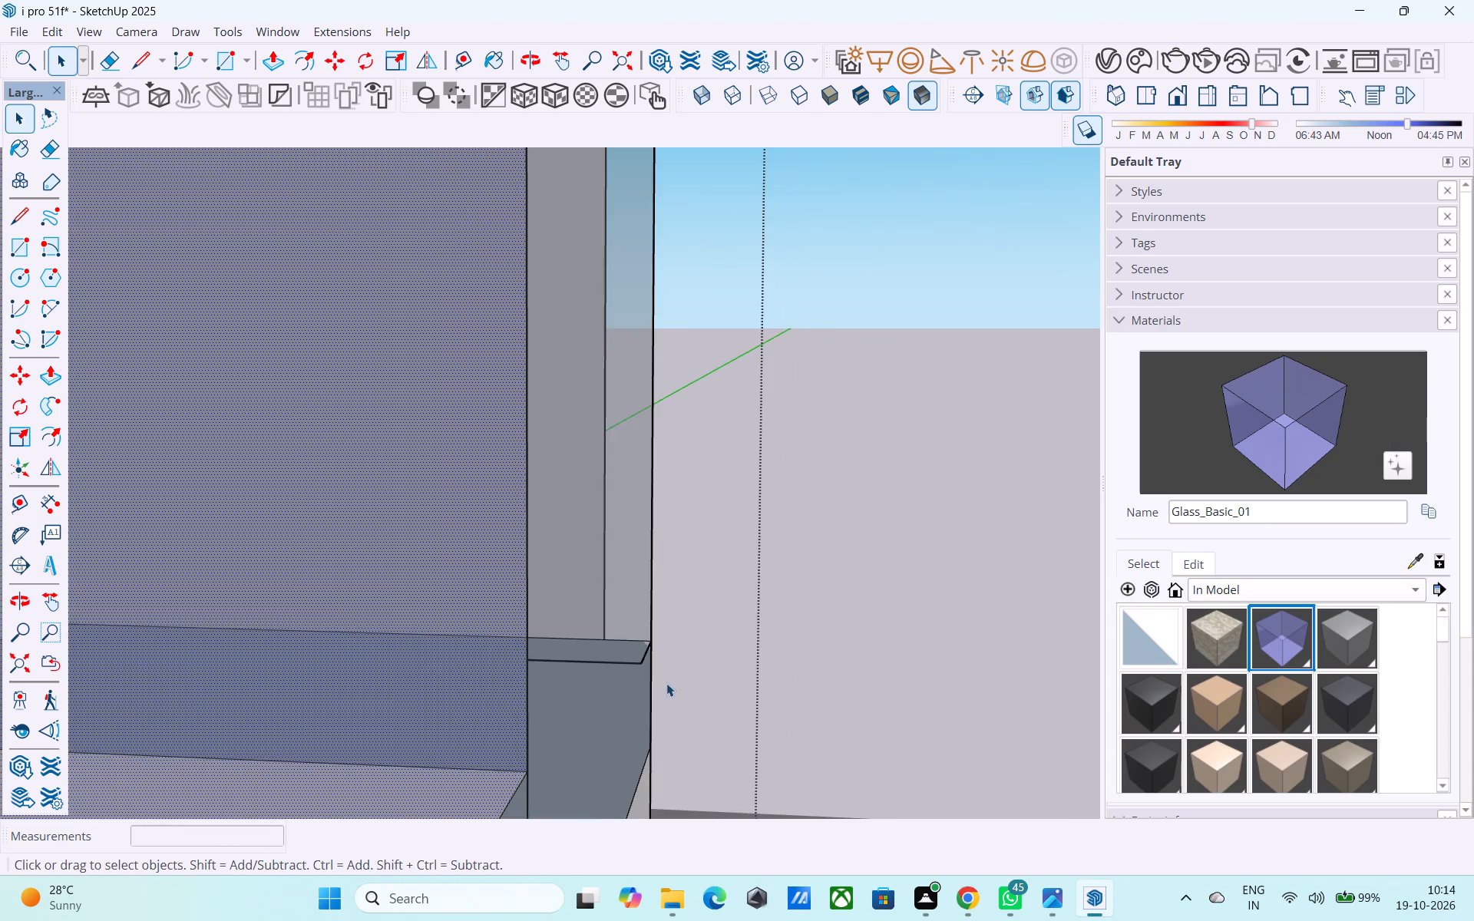
middle_drag(662, 685, 742, 654)
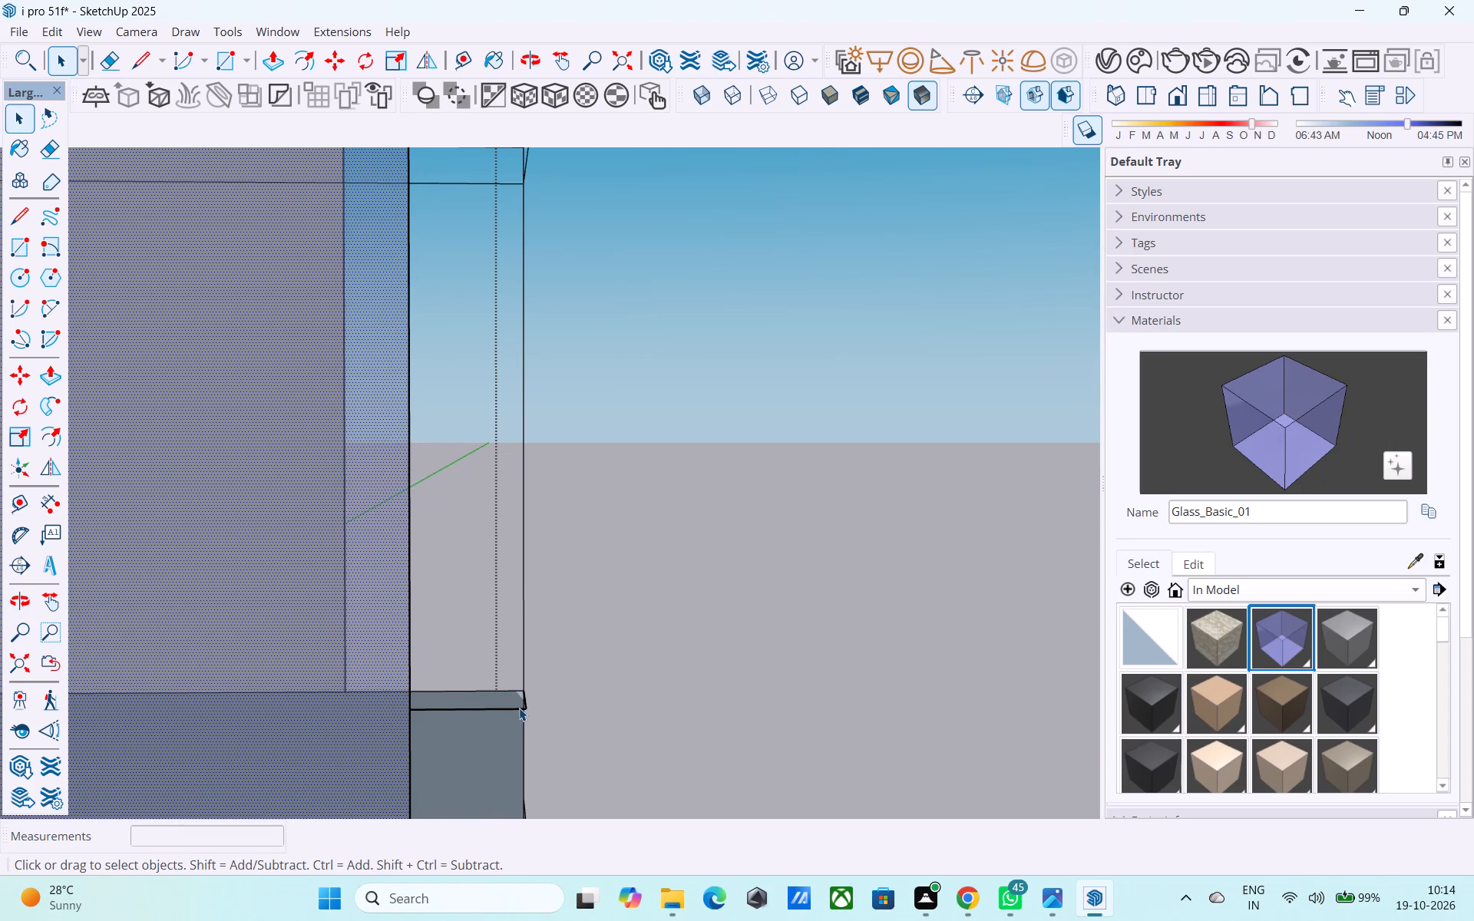
click(519, 708)
key(Delete)
middle_drag(522, 716, 543, 741)
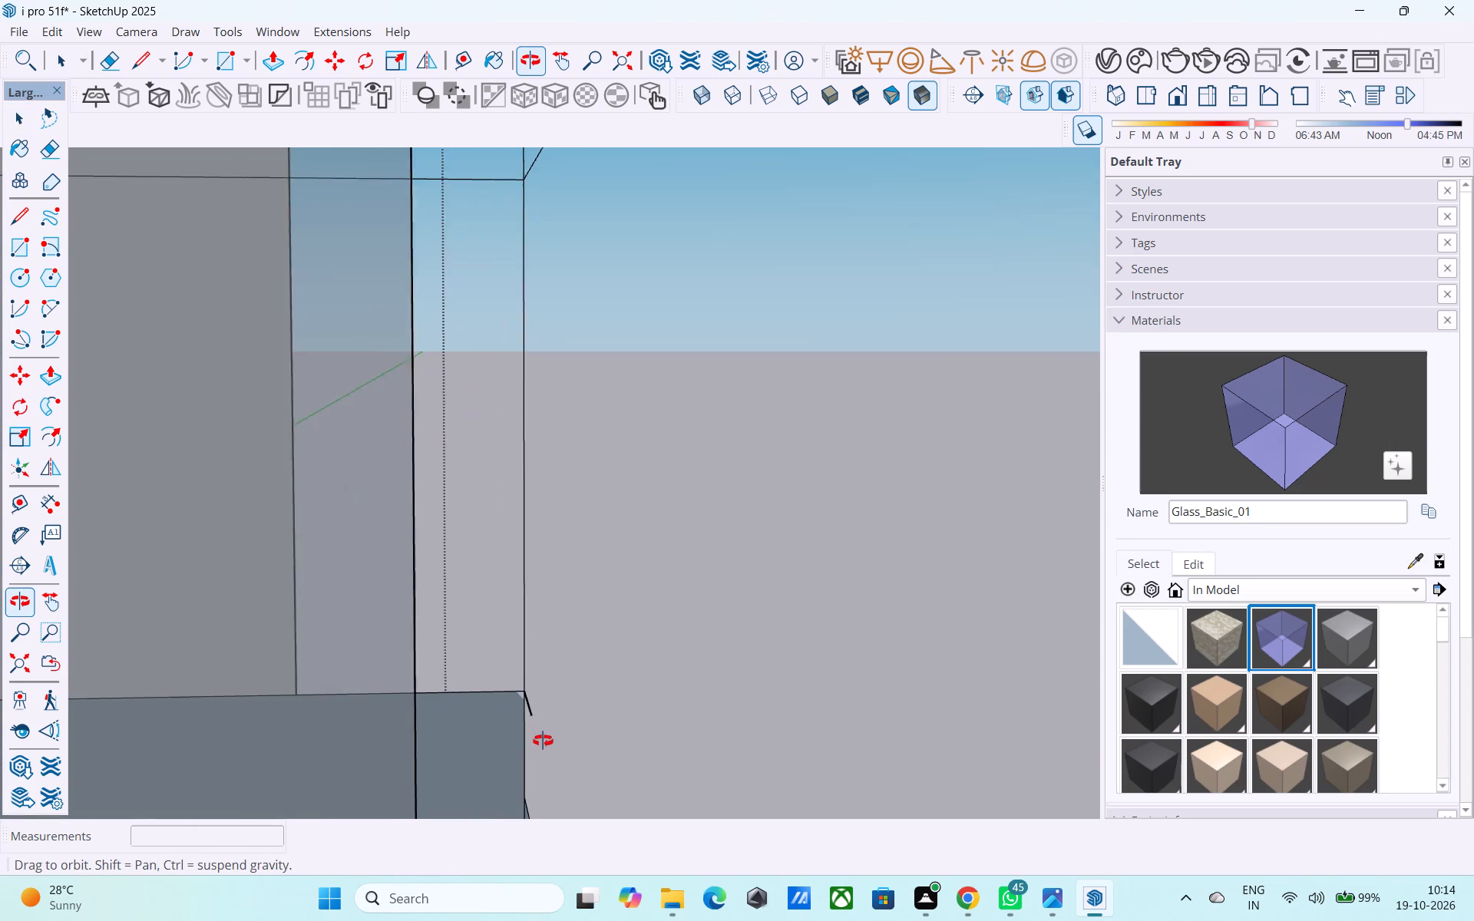
middle_drag(543, 741, 545, 741)
middle_drag(529, 715, 502, 708)
scroll(427, 689, down, 5)
scroll(560, 710, up, 3)
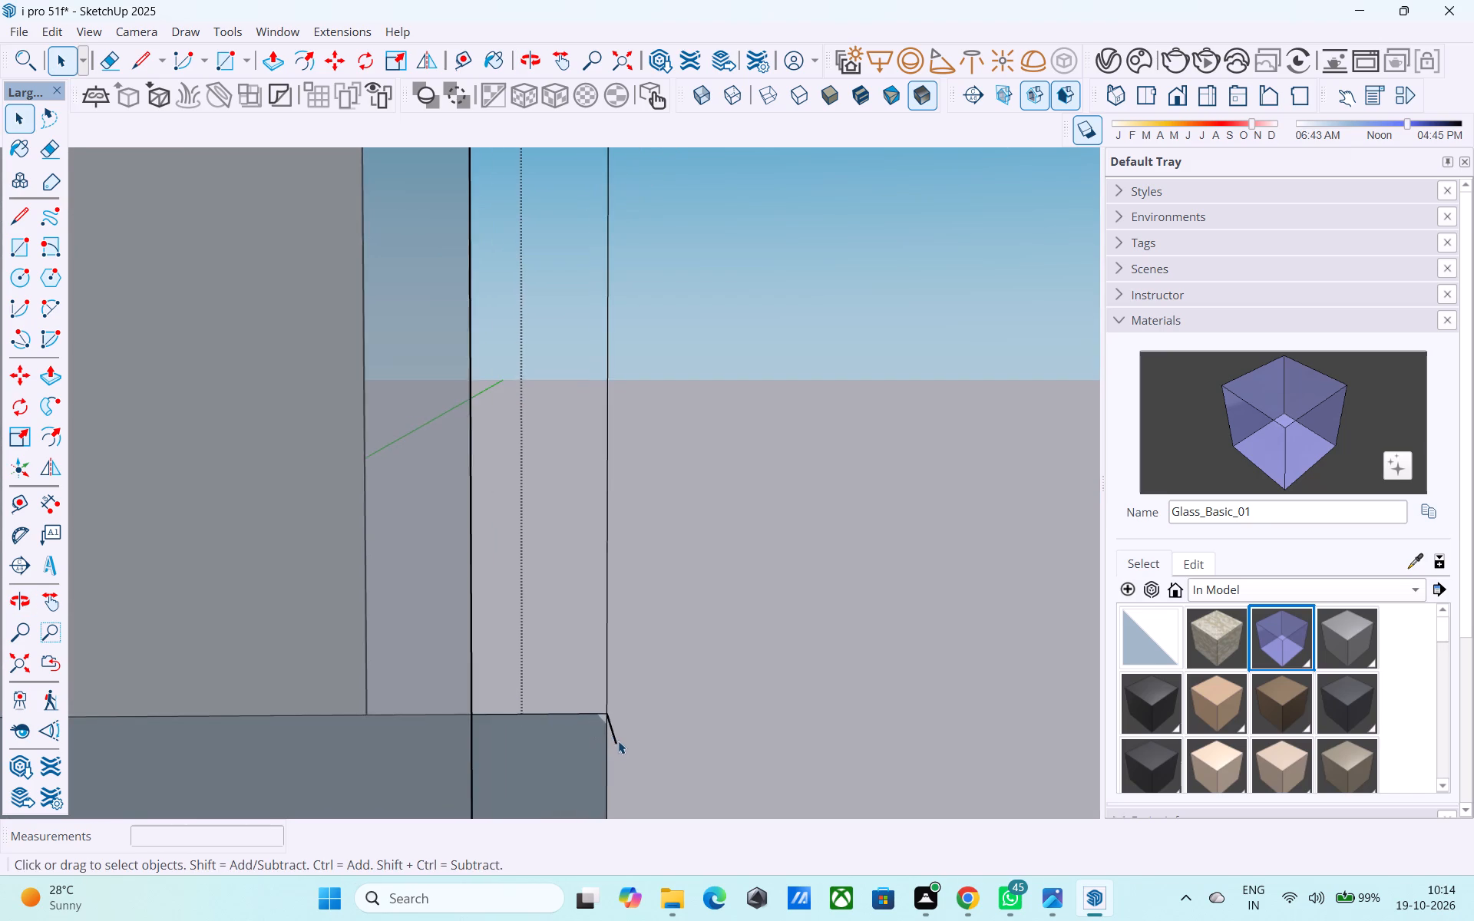
scroll(618, 741, up, 3)
click(612, 742)
key(Delete)
Examine the far outer corner of the upper balcony's glass railing and the ledge below it from several angles.
middle_drag(612, 741, 279, 680)
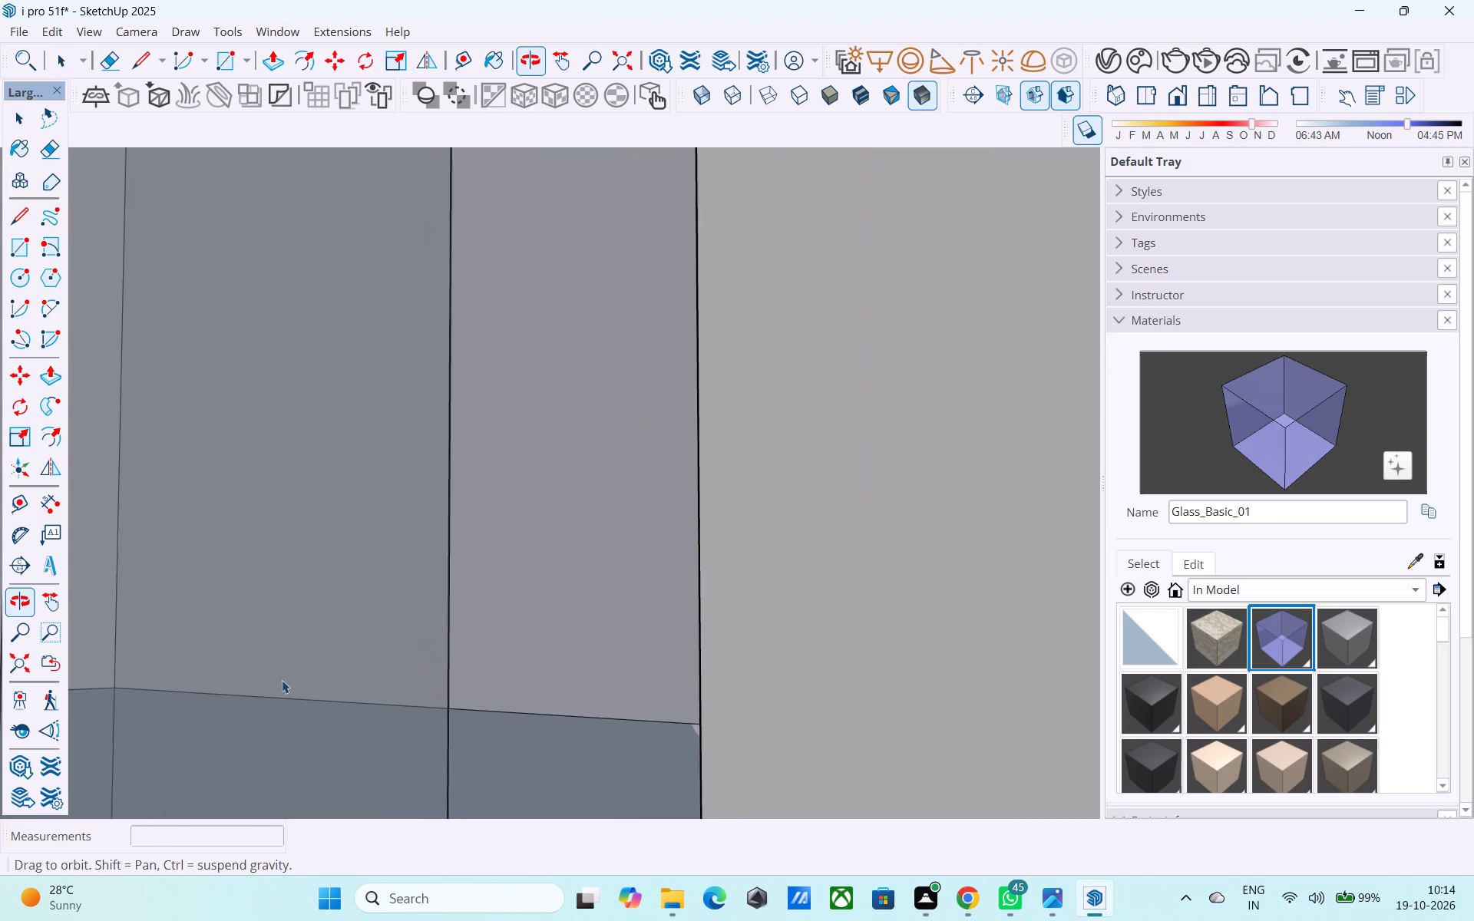
scroll(706, 593, down, 12)
click(627, 603)
middle_drag(630, 632, 624, 805)
scroll(654, 679, down, 3)
scroll(638, 654, up, 18)
middle_drag(583, 629, 805, 611)
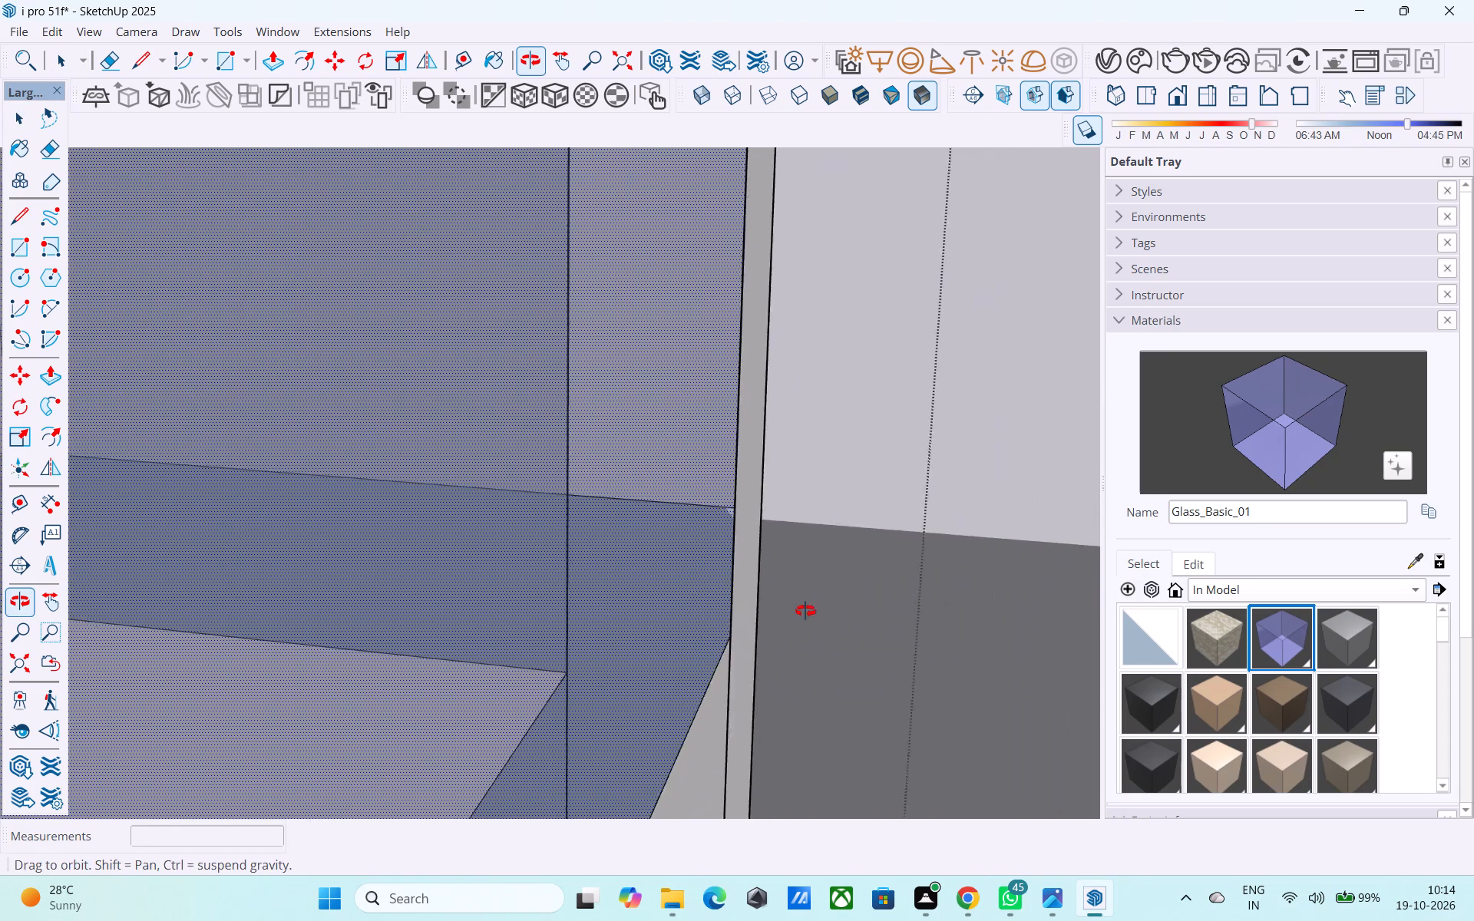
middle_drag(805, 611, 917, 569)
middle_drag(595, 693, 624, 652)
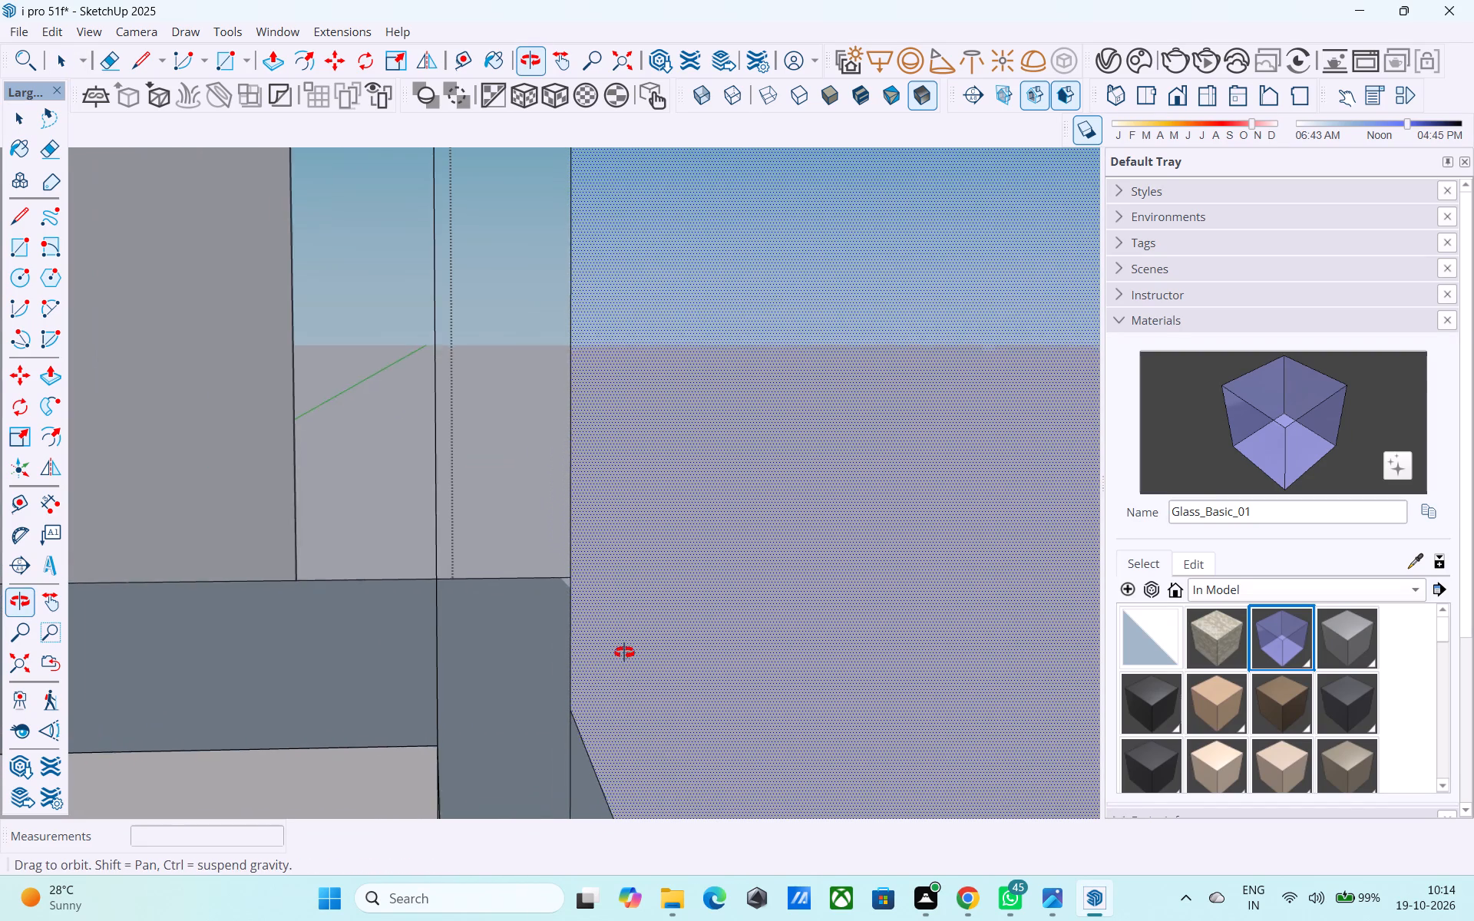
middle_drag(624, 652, 624, 646)
shift+middle_drag(530, 688, 567, 536)
scroll(510, 687, down, 1)
shift+middle_drag(501, 696, 524, 548)
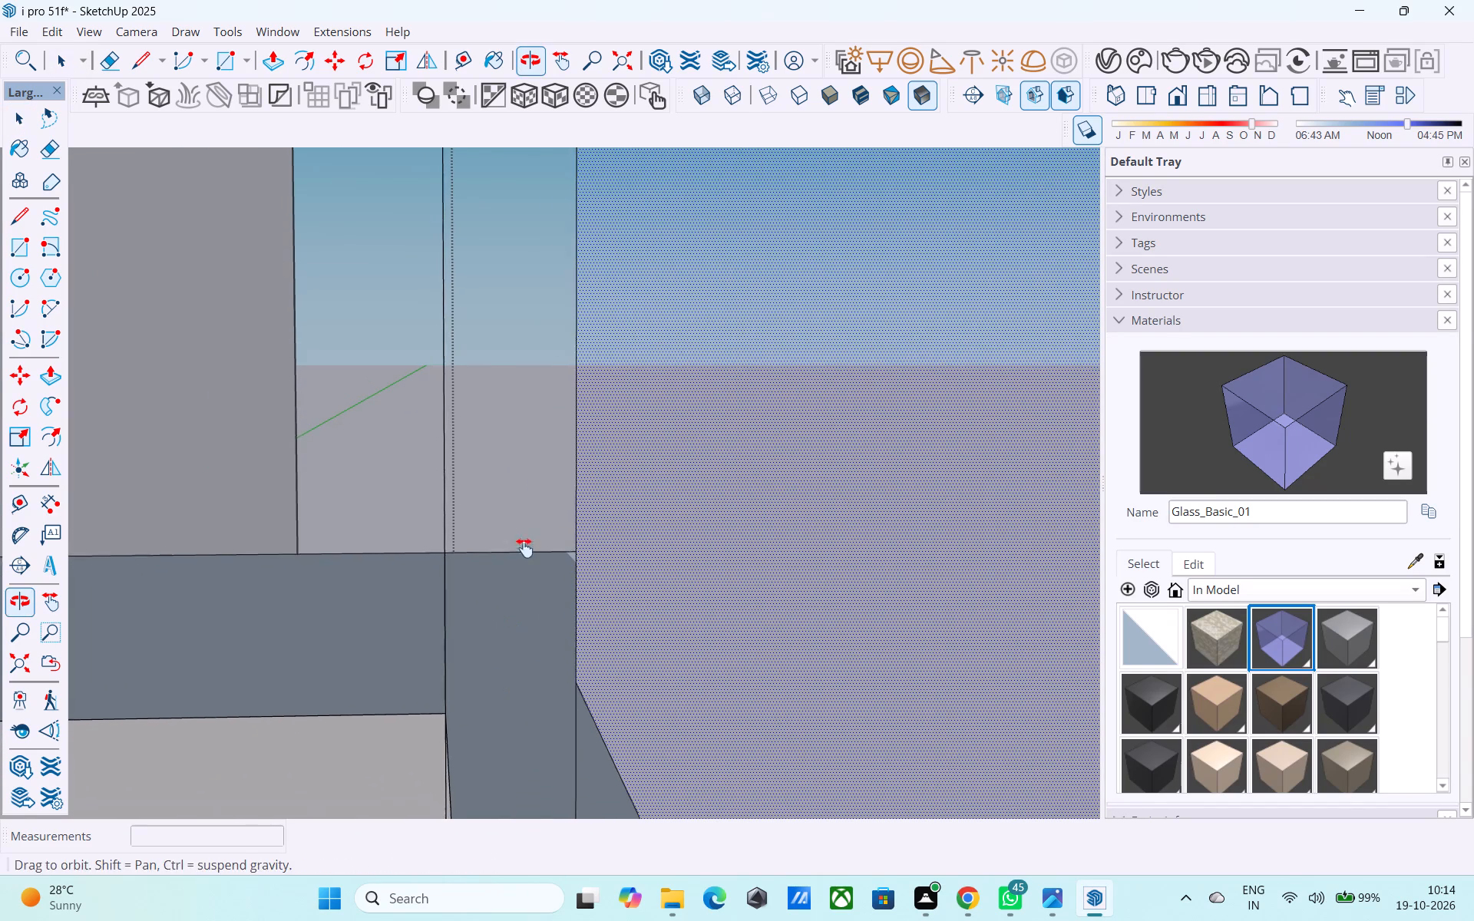
shift+middle_drag(524, 548, 524, 546)
scroll(481, 664, down, 1)
middle_drag(482, 629, 444, 620)
scroll(539, 752, up, 8)
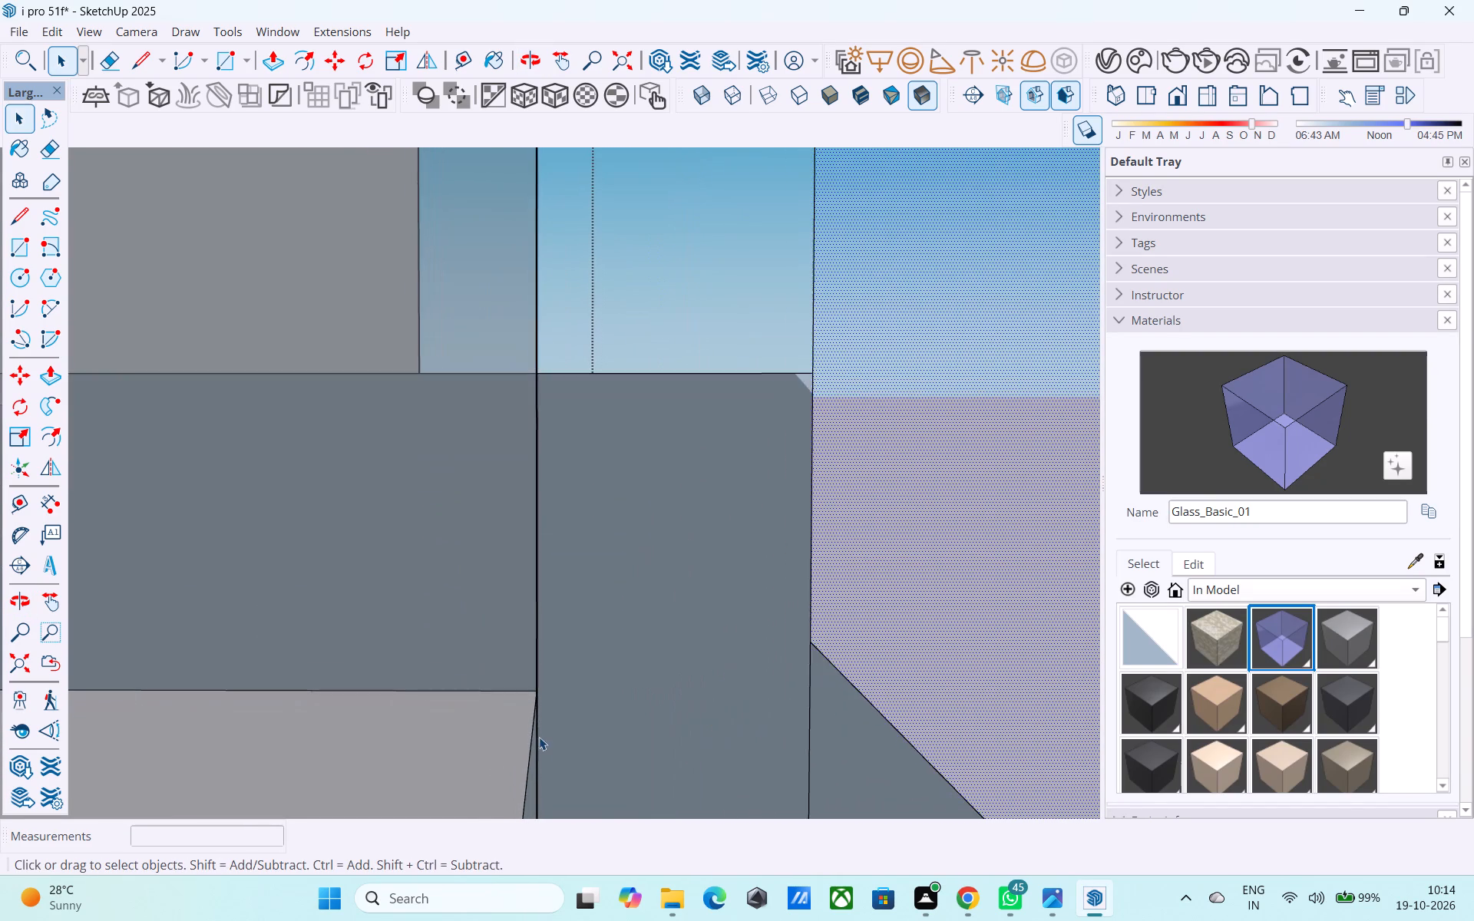
Copy the solid band's top edge on the upper balcony's short end face straight down to the front's lowered glass edge.
shift+middle_drag(530, 700, 58, 763)
scroll(55, 734, down, 6)
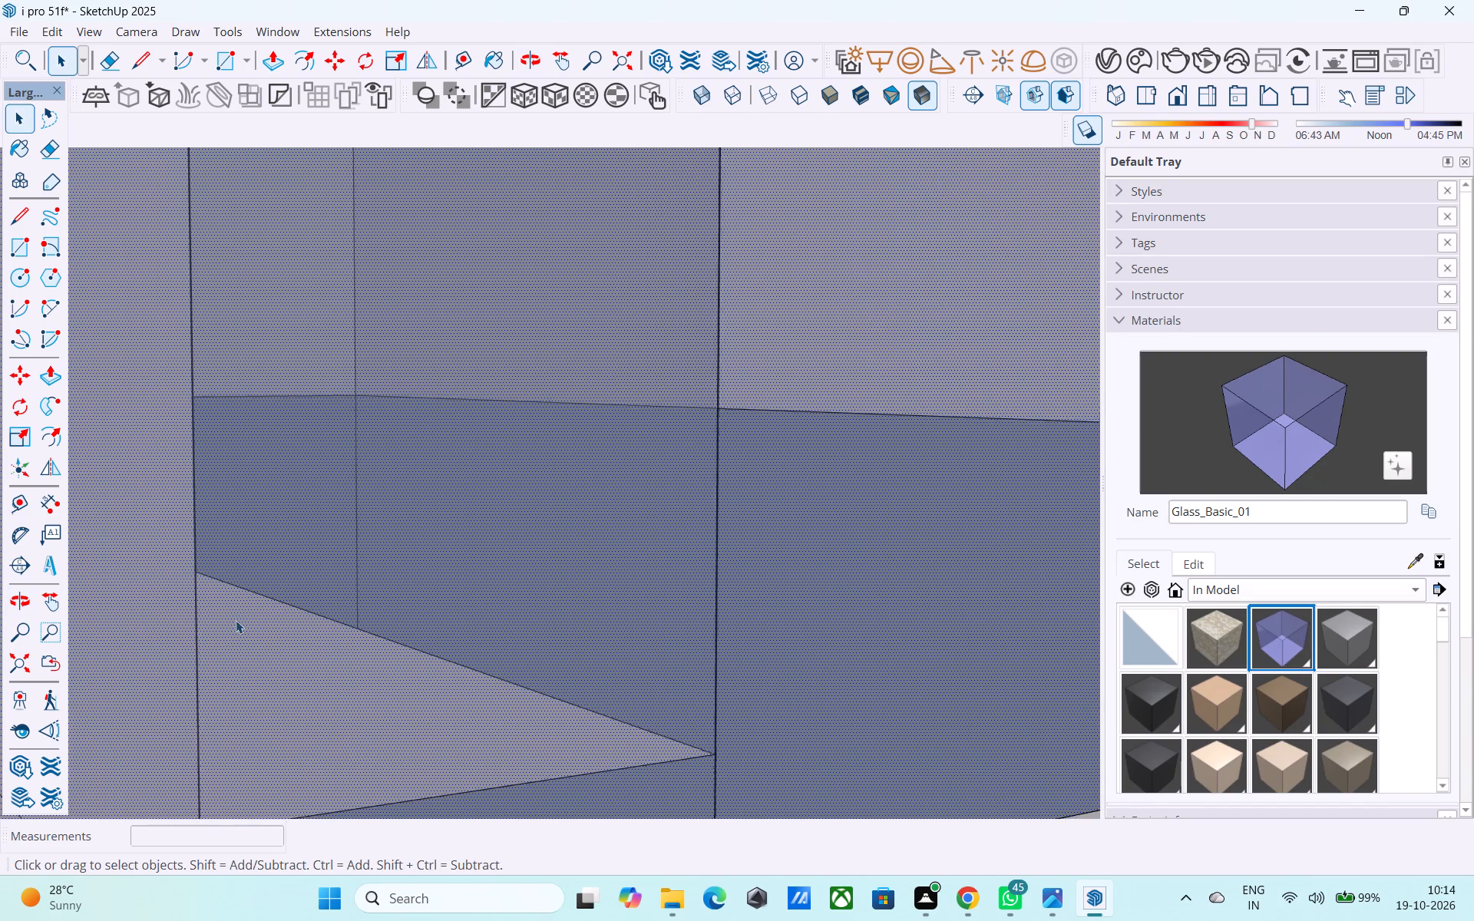
scroll(236, 620, down, 12)
middle_drag(432, 619, 0, 664)
shift+middle_drag(300, 666, 207, 617)
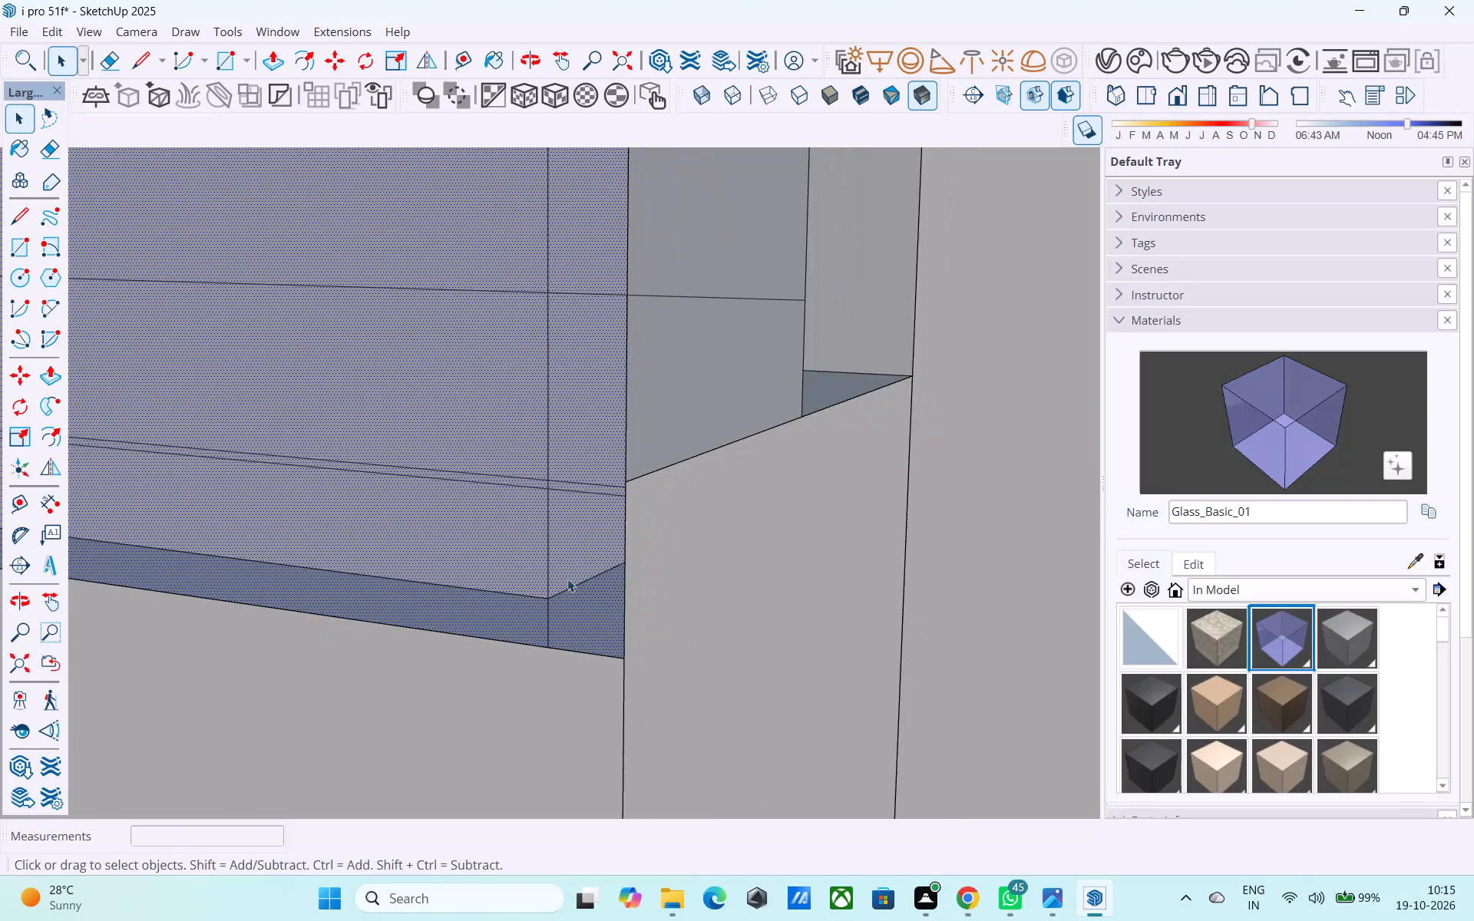
click(633, 484)
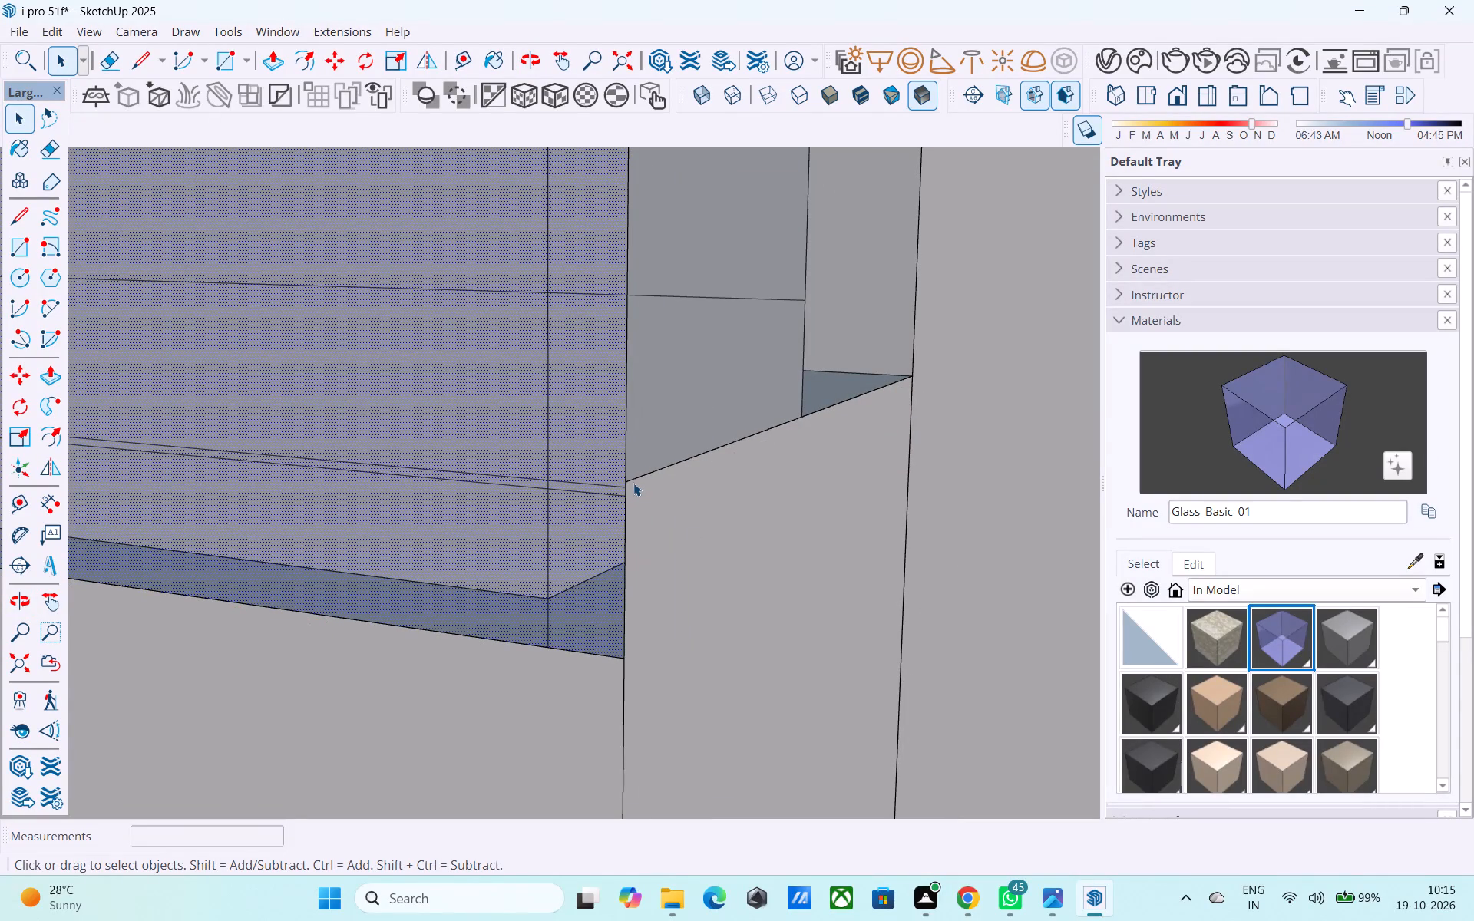
key(m)
click(629, 481)
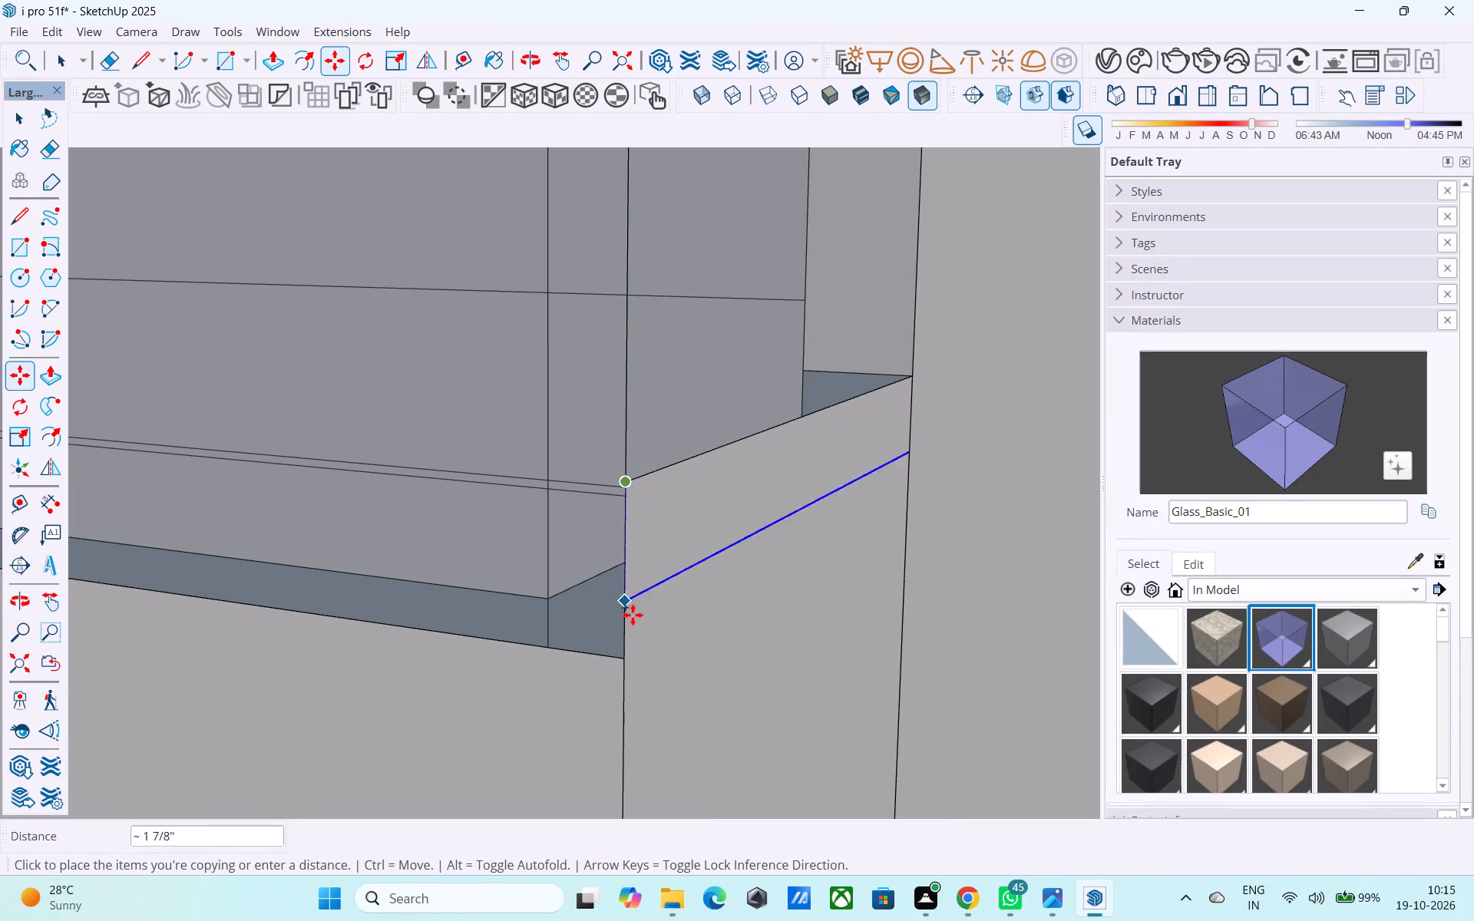
click(629, 669)
Paint the end strip above the copied edge with Glass_Basic_01 and erase the old edge above it.
click(1287, 436)
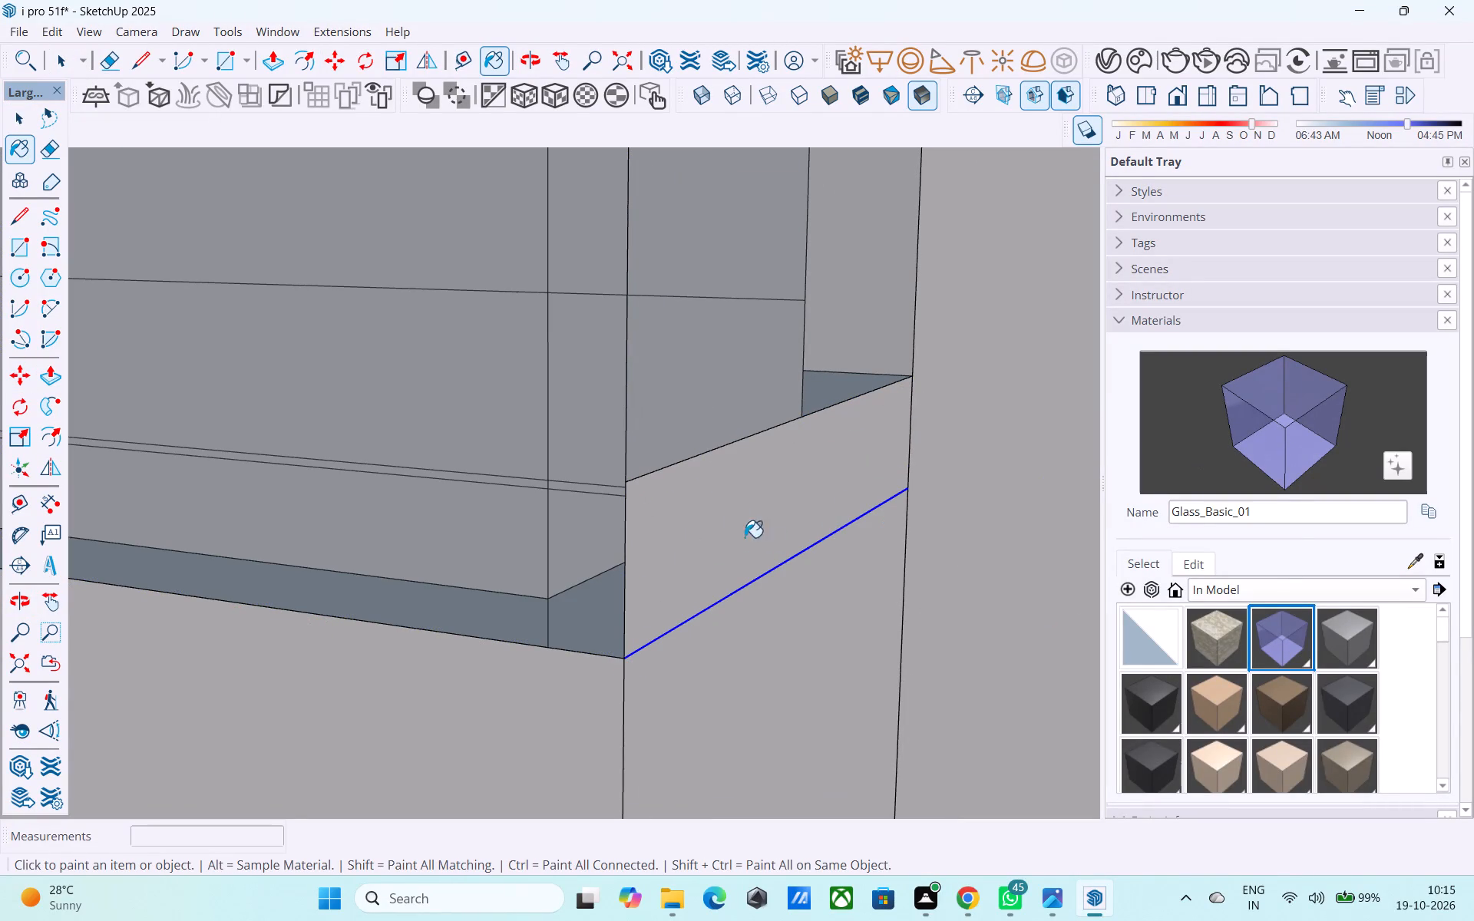
click(731, 528)
key(e)
drag(699, 450, 709, 460)
key(space)
Draw a line across the base of the wall face closing off the end ledge, and reverse the face above it.
scroll(709, 490, down, 5)
middle_drag(722, 551, 959, 582)
scroll(639, 535, up, 13)
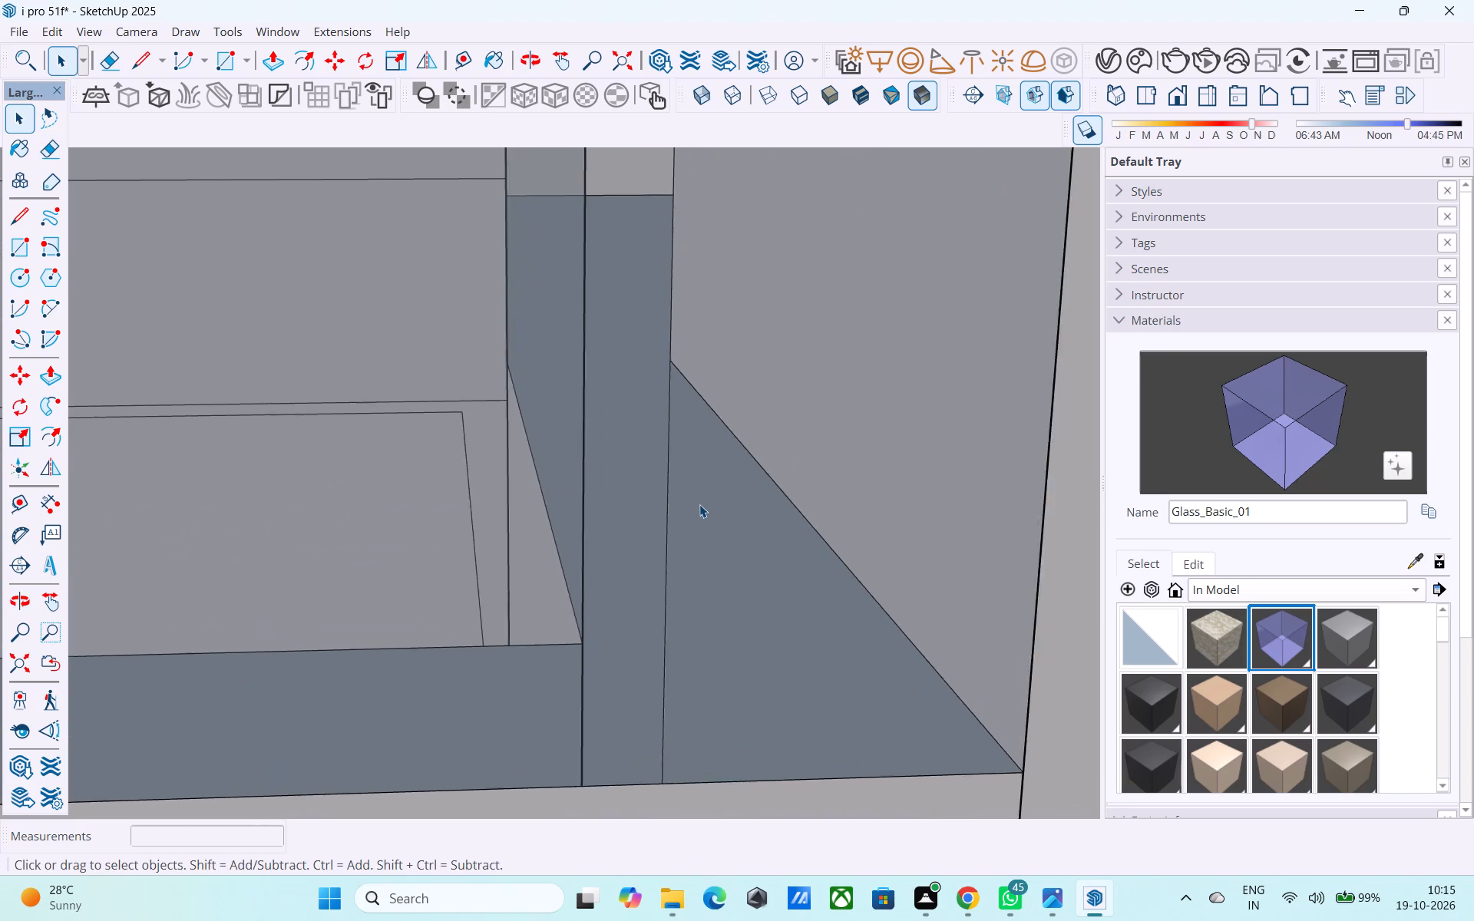
scroll(699, 504, up, 20)
scroll(699, 504, up, 16)
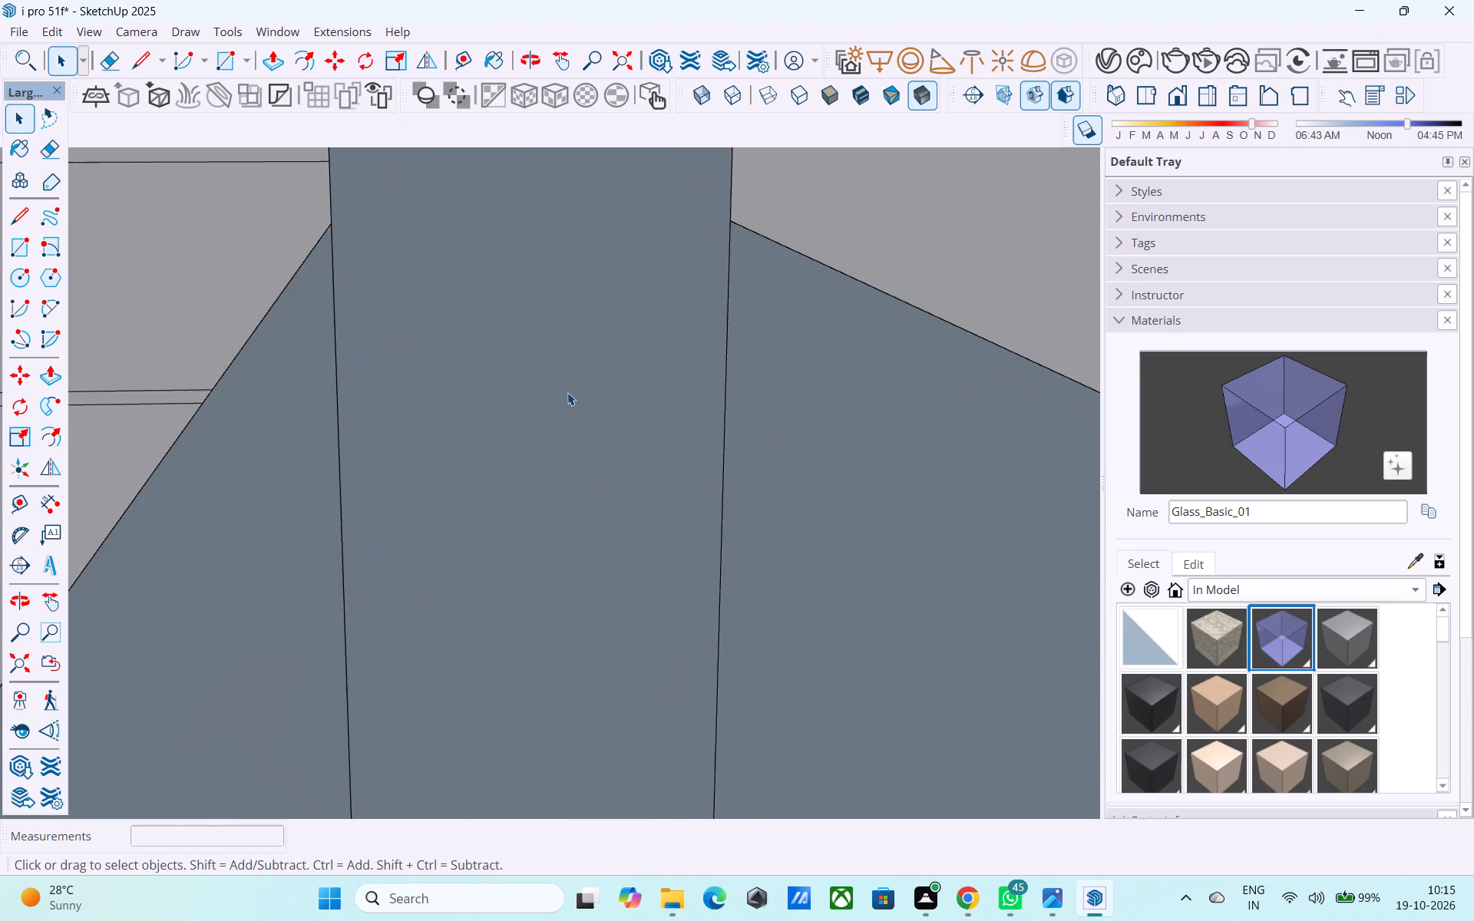
scroll(567, 392, up, 5)
shift+middle_drag(544, 401, 535, 641)
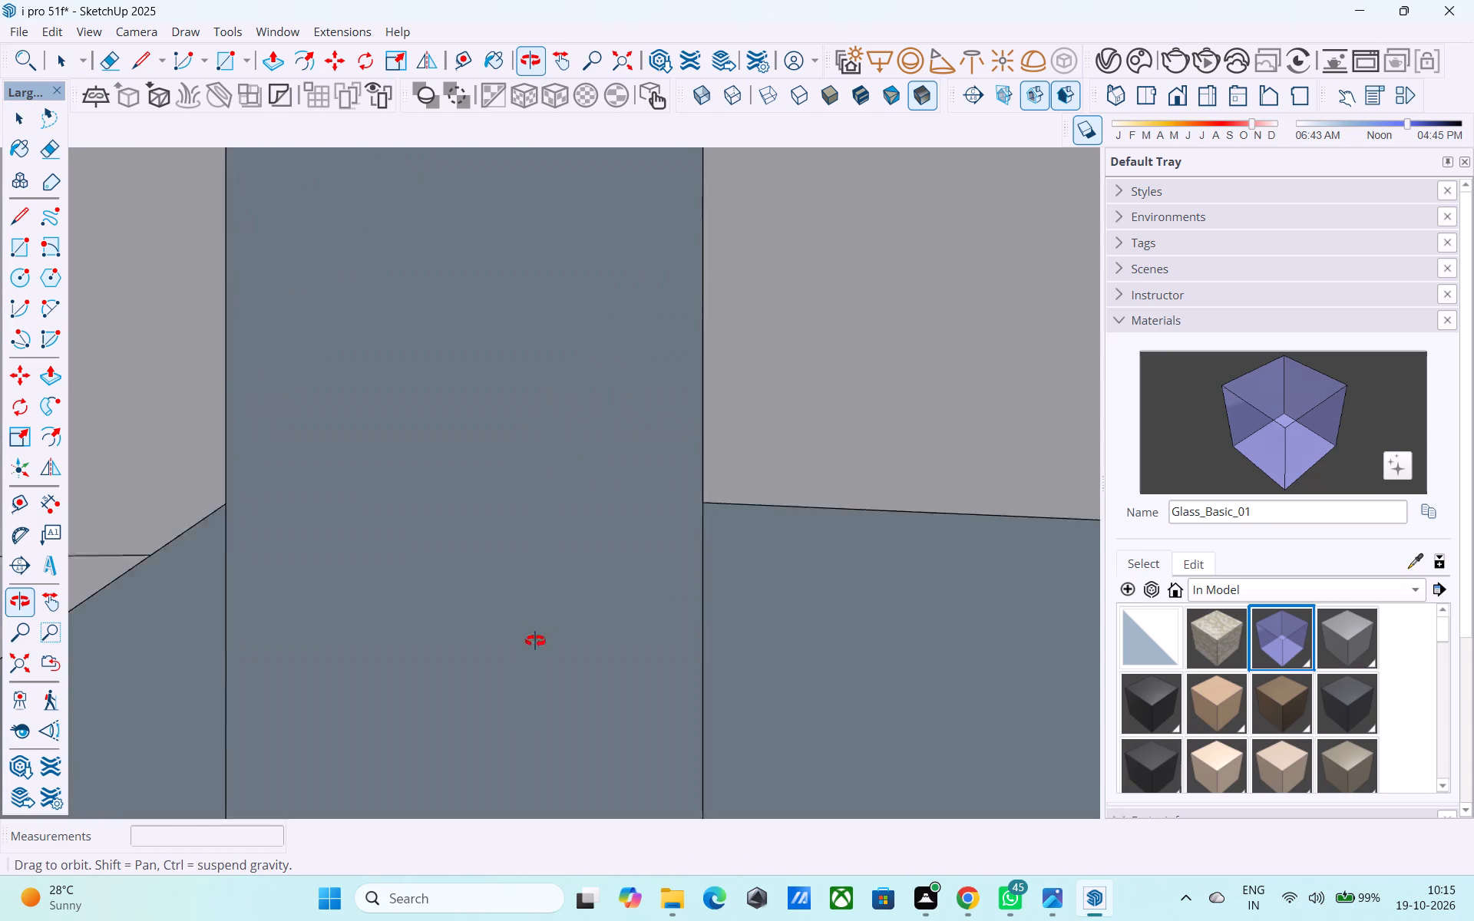
shift+middle_drag(535, 641, 415, 736)
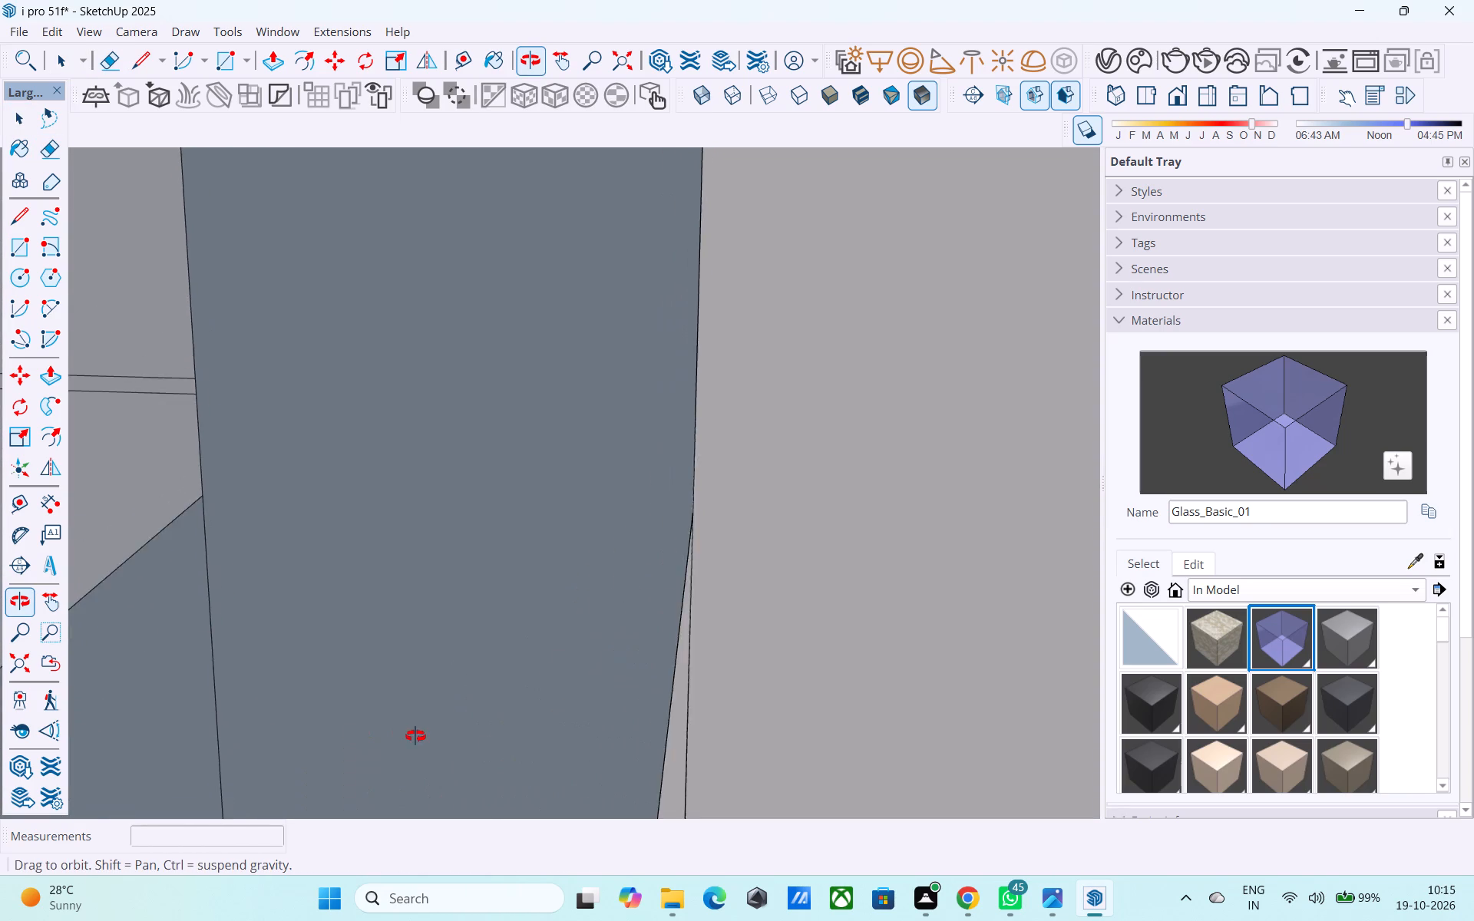
shift+middle_drag(415, 736, 455, 753)
key(l)
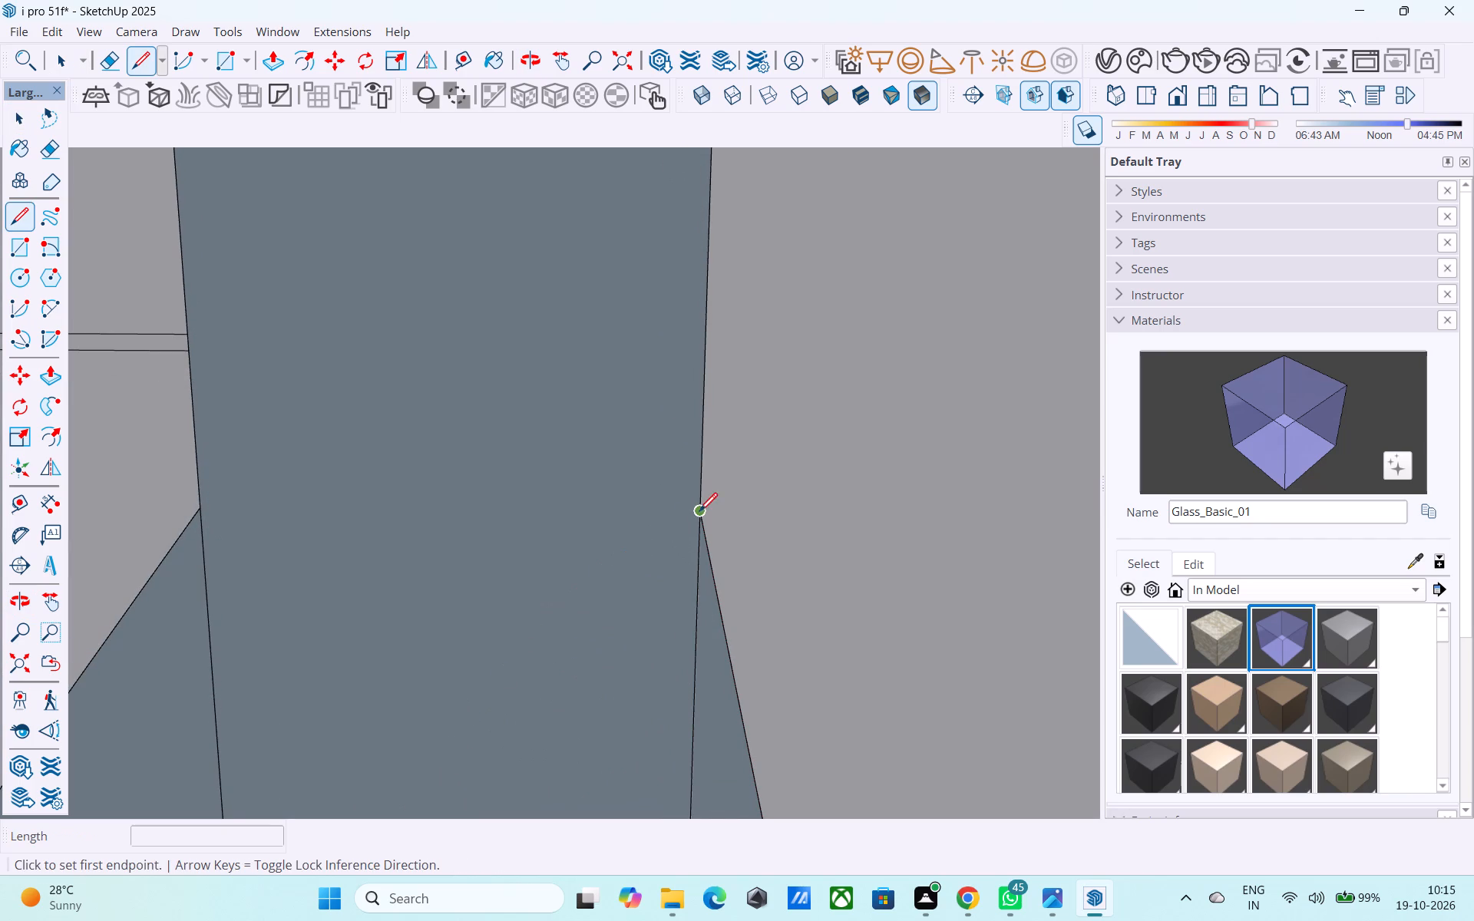
click(699, 512)
click(197, 509)
key(space)
click(366, 464)
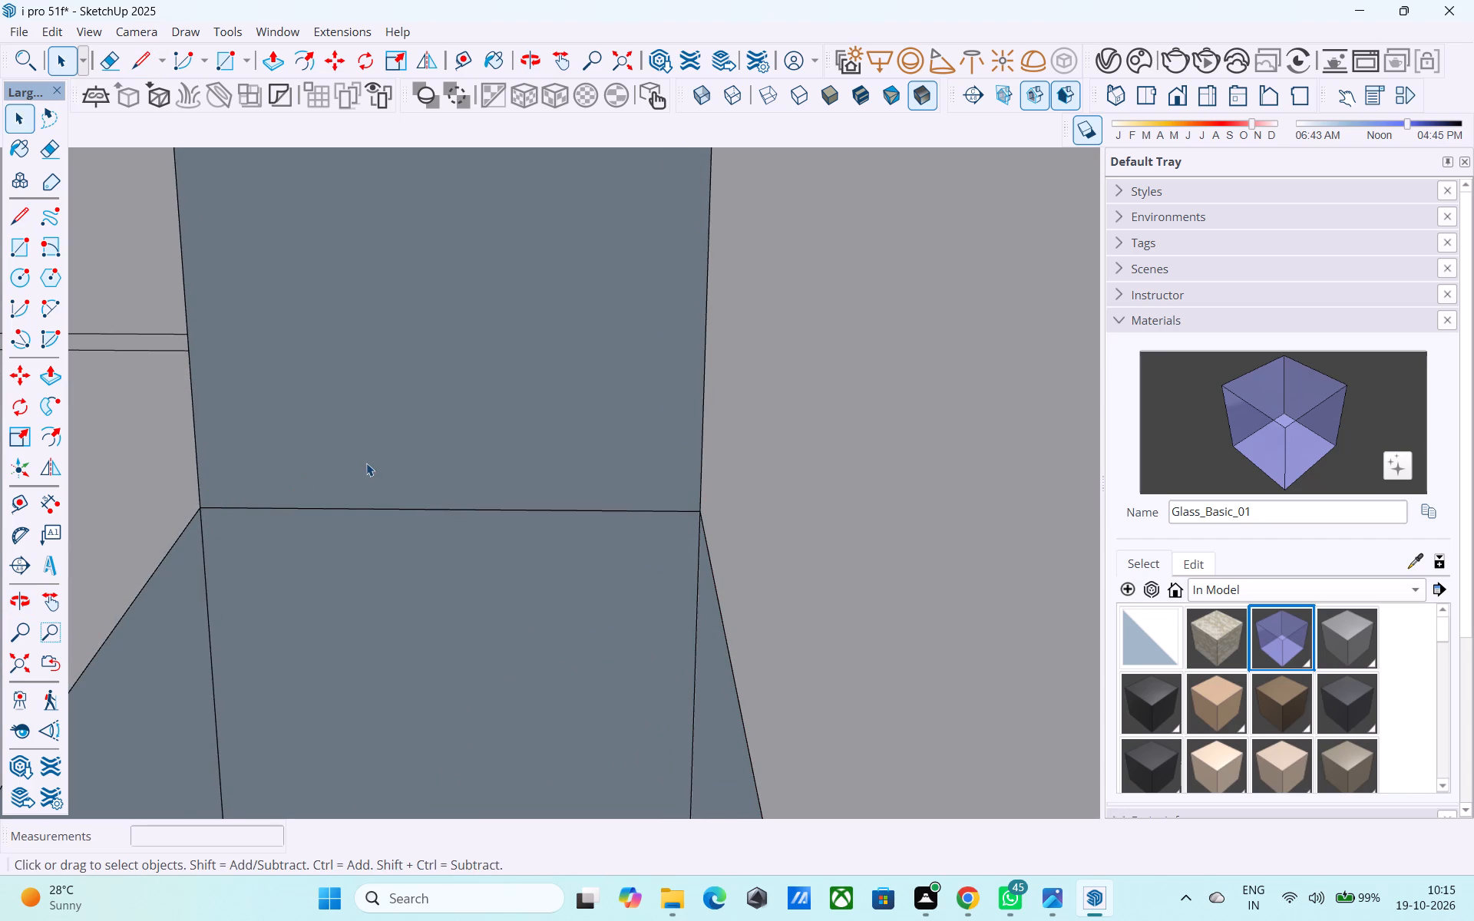
right_click(366, 464)
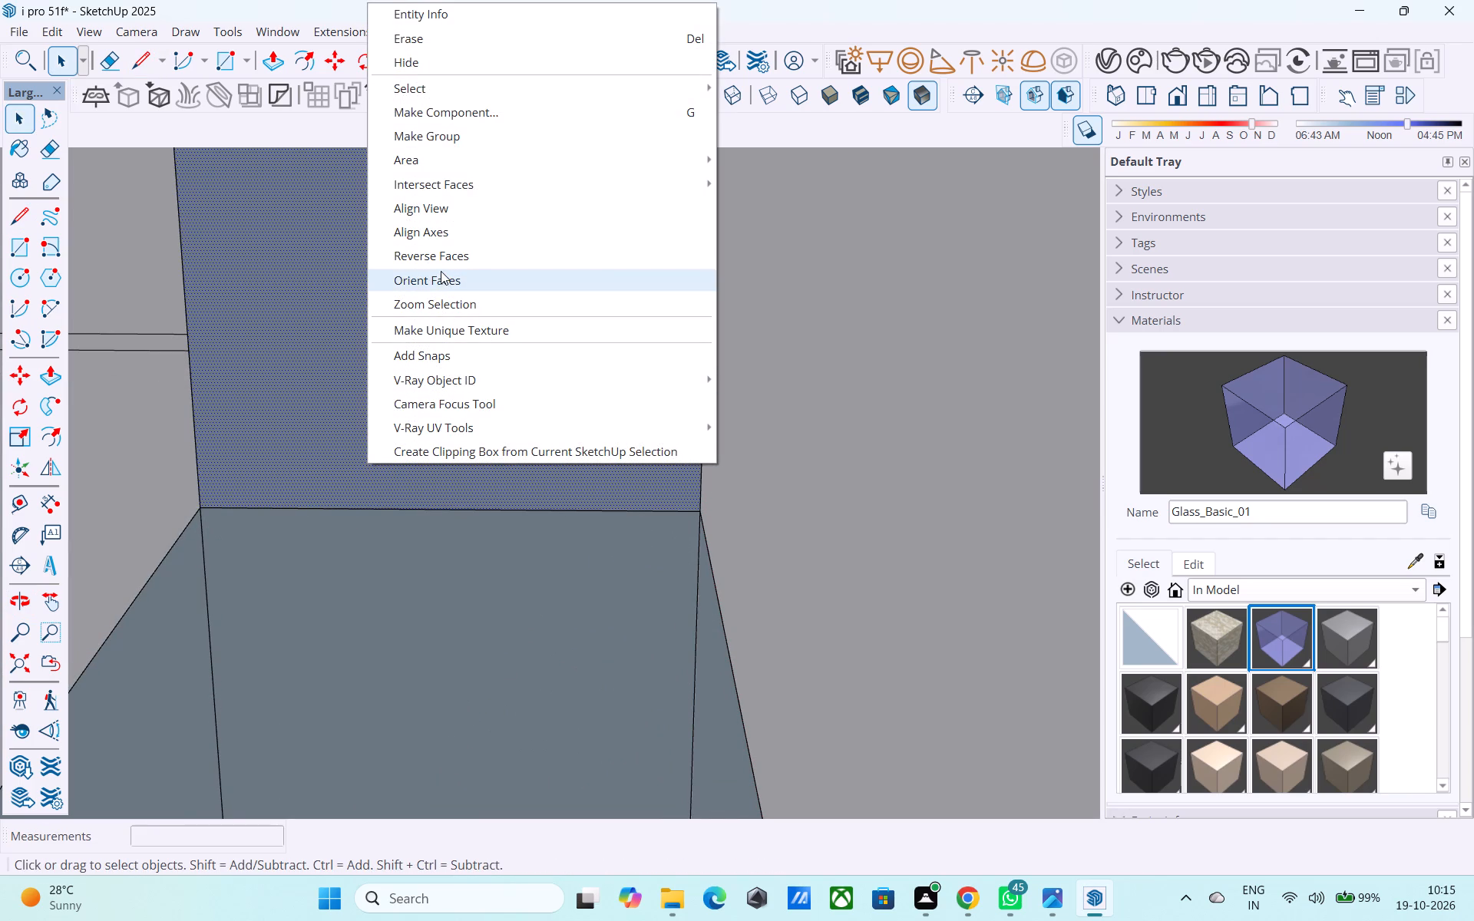
click(442, 262)
Delete the leftover edge of the old ledge height on the wall face between the two end glass panes.
middle_drag(501, 330, 252, 325)
scroll(316, 437, down, 5)
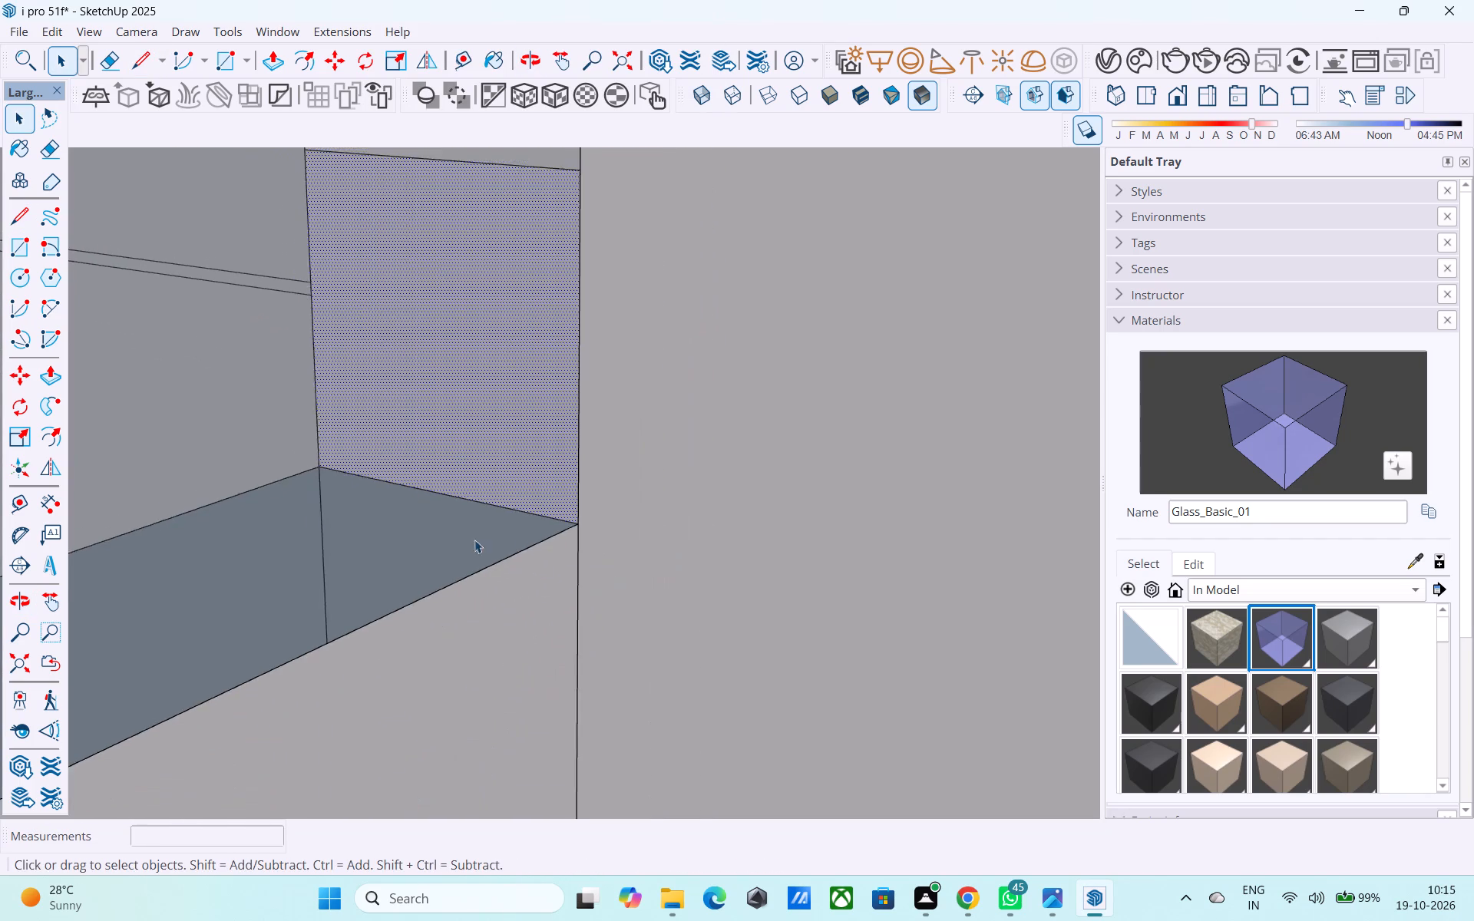
scroll(474, 540, down, 18)
scroll(643, 569, up, 1)
scroll(643, 569, down, 12)
scroll(575, 579, up, 13)
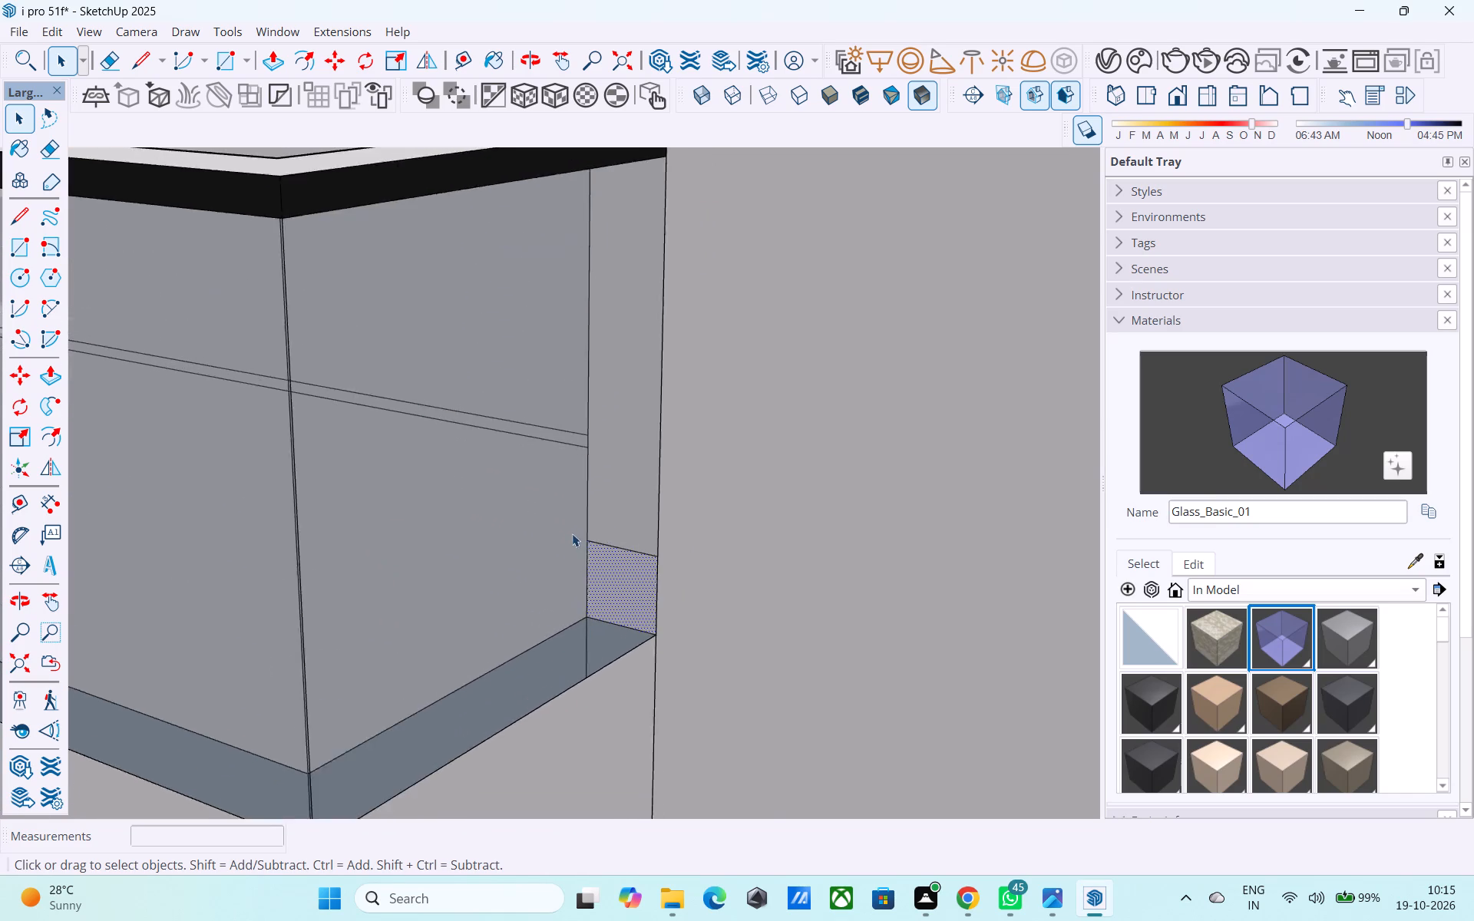
scroll(572, 533, up, 10)
middle_drag(573, 543, 851, 535)
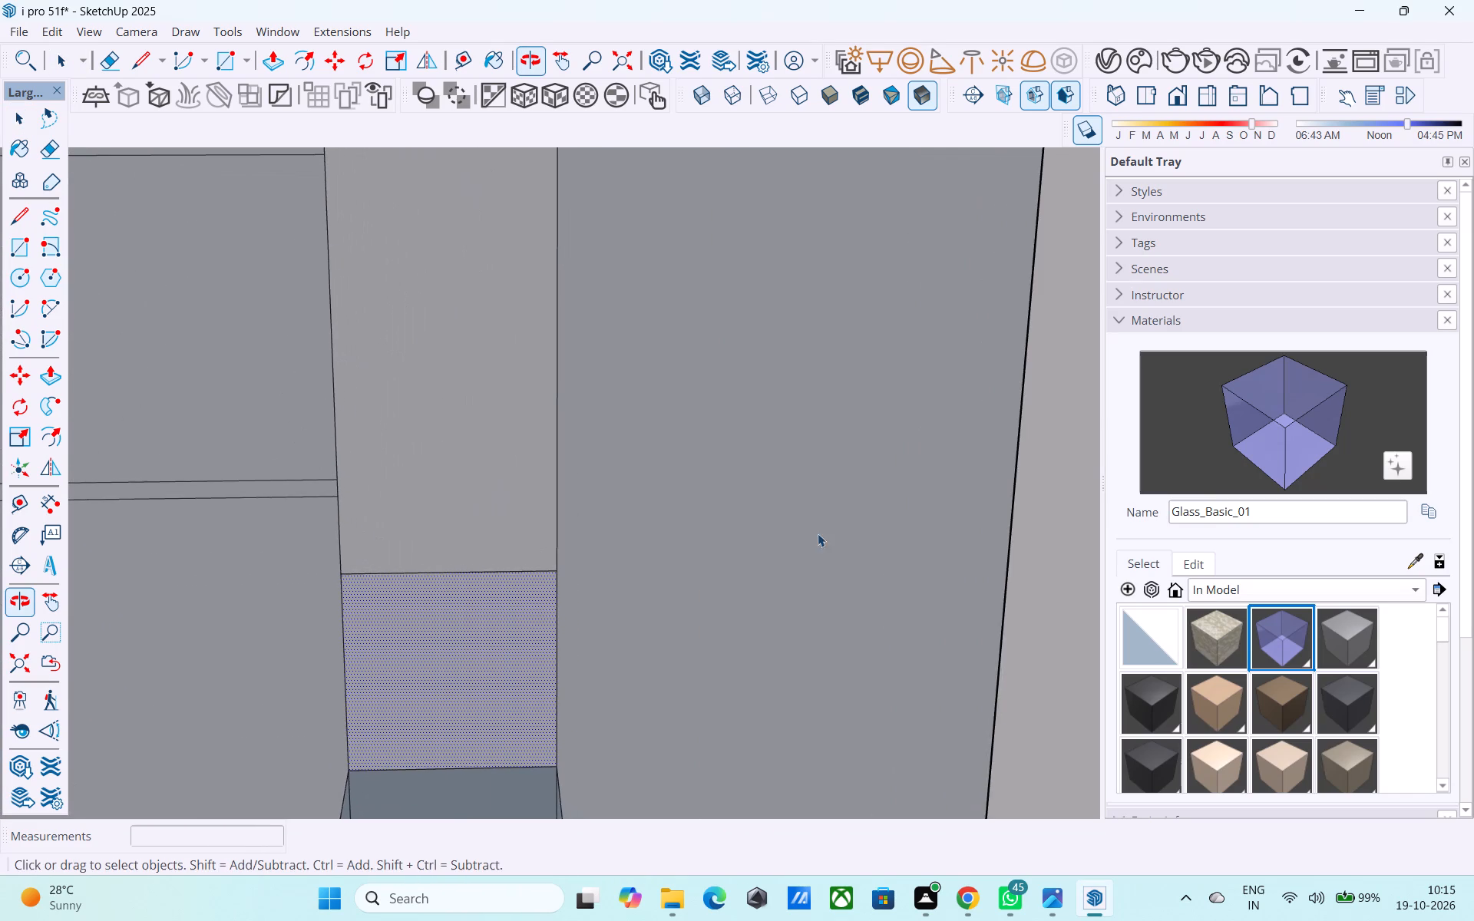
scroll(548, 586, up, 8)
click(437, 573)
scroll(437, 573, up, 9)
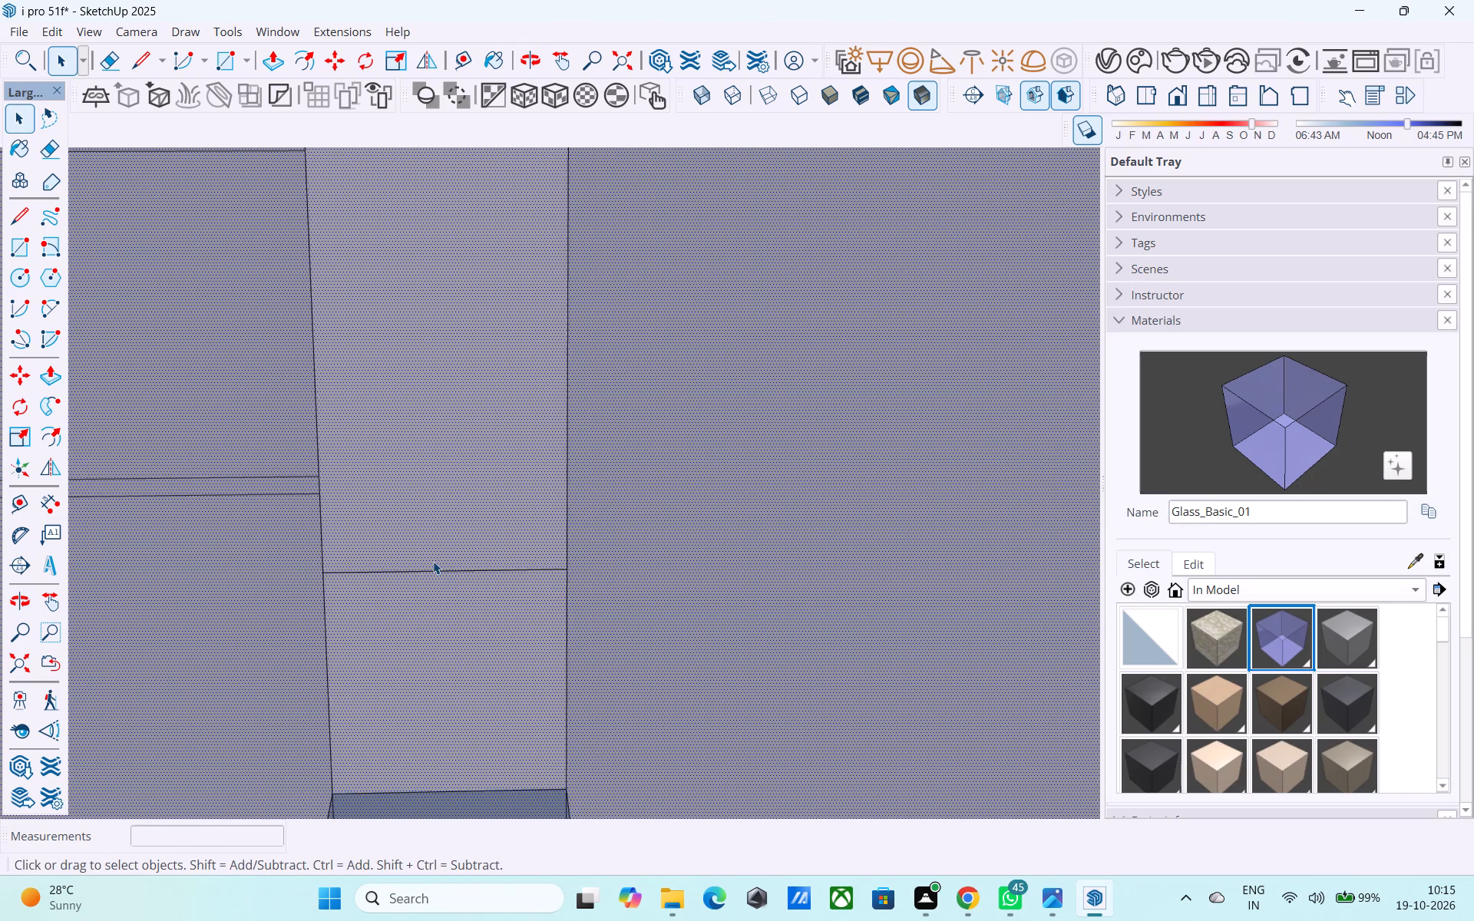
scroll(433, 561, up, 12)
click(421, 584)
middle_drag(451, 642, 459, 340)
key(Delete)
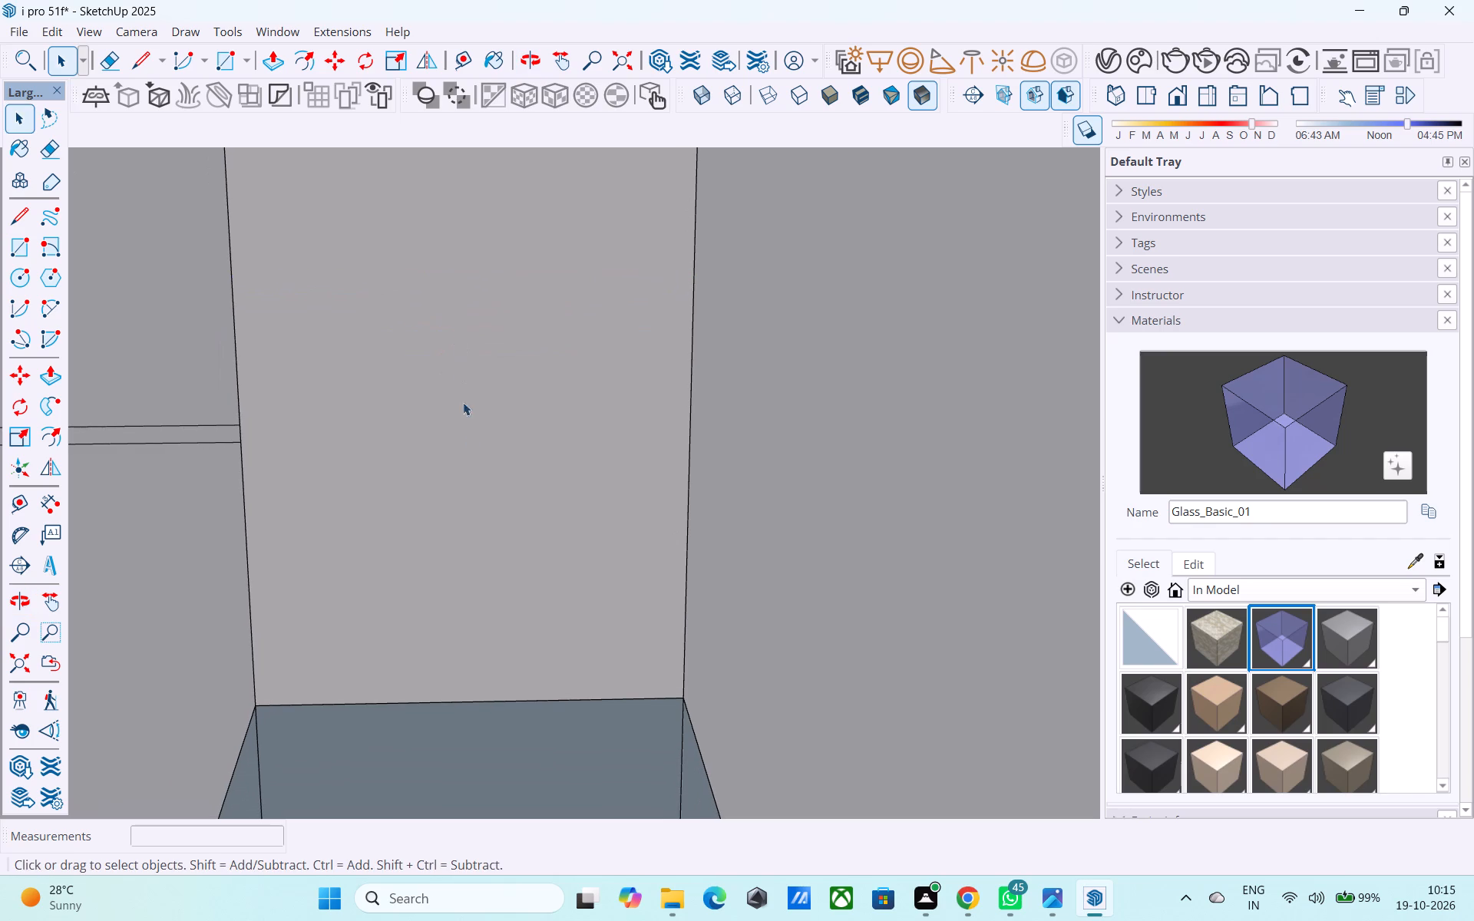
Draw a rectangle over the end ledge between the glass panes, from the inner wall corner to the outer front corner.
shift+middle_drag(445, 572, 447, 307)
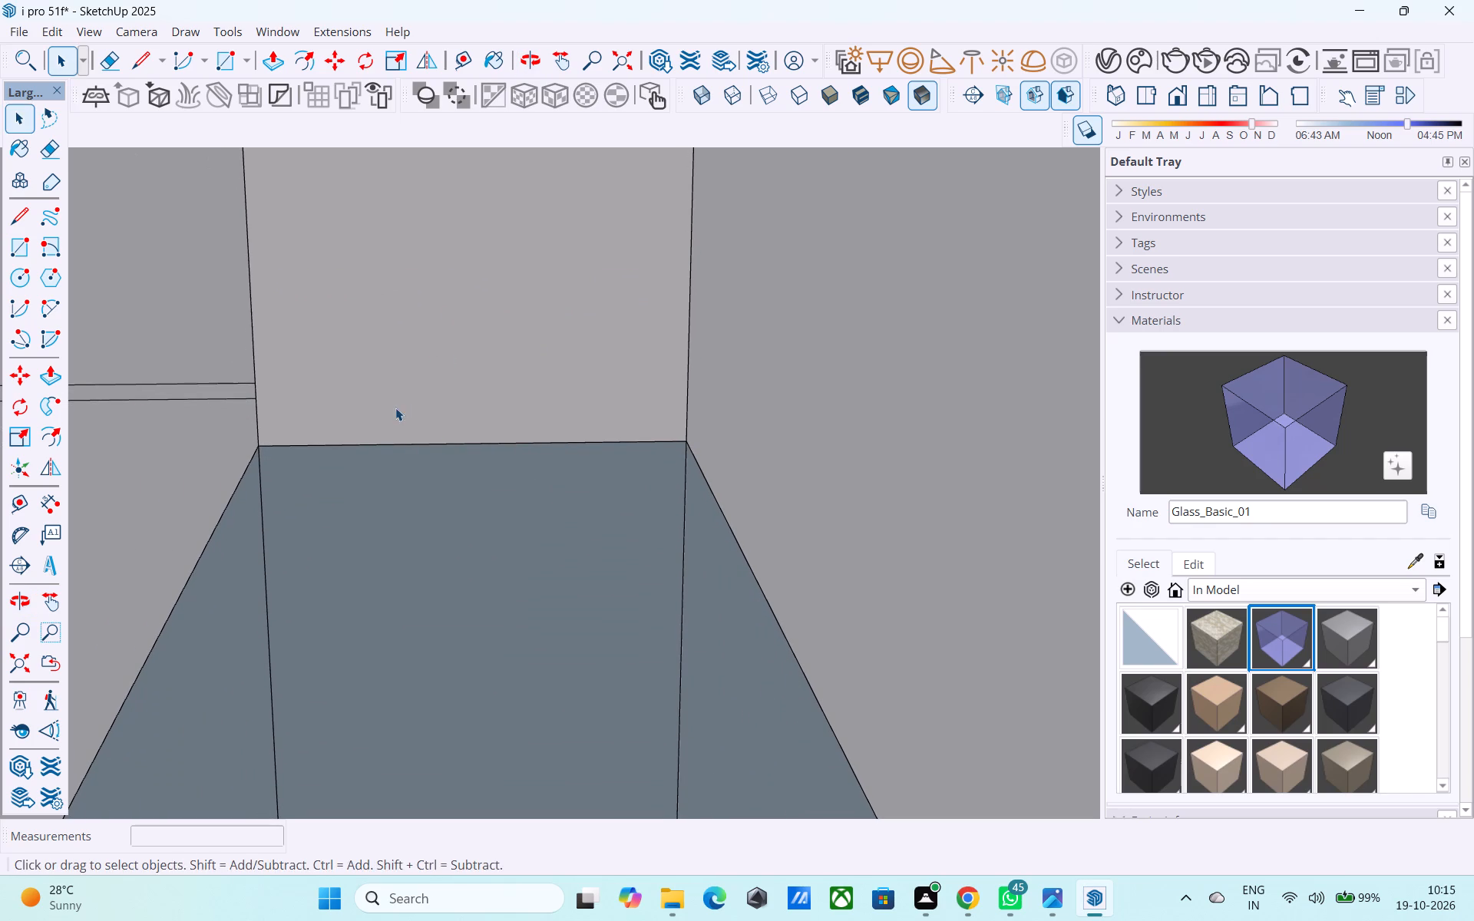
key(r)
click(269, 454)
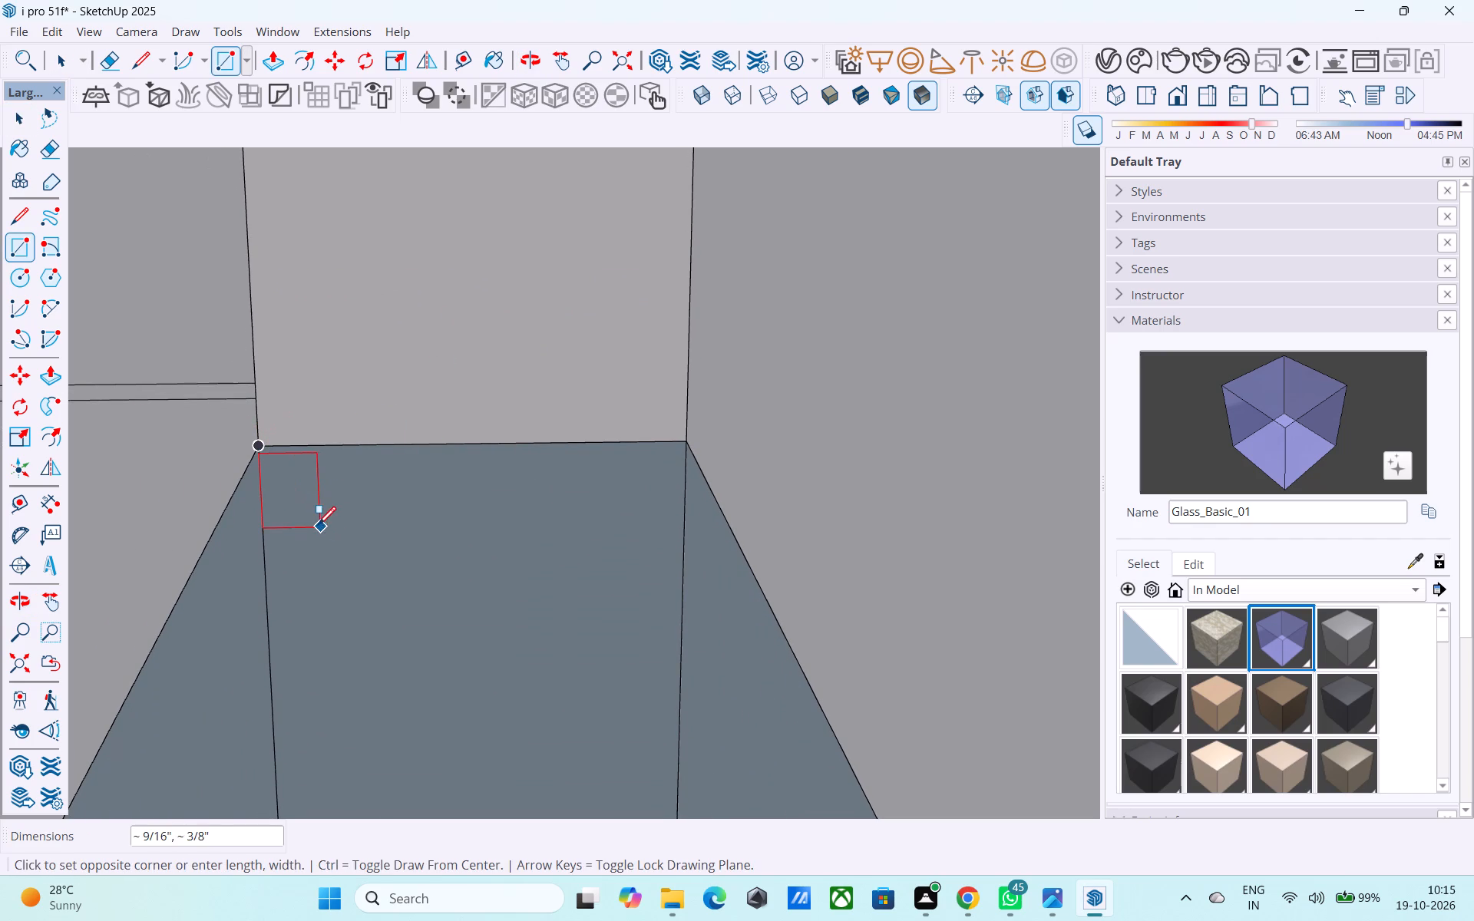
key(r)
click(260, 447)
scroll(265, 441, down, 5)
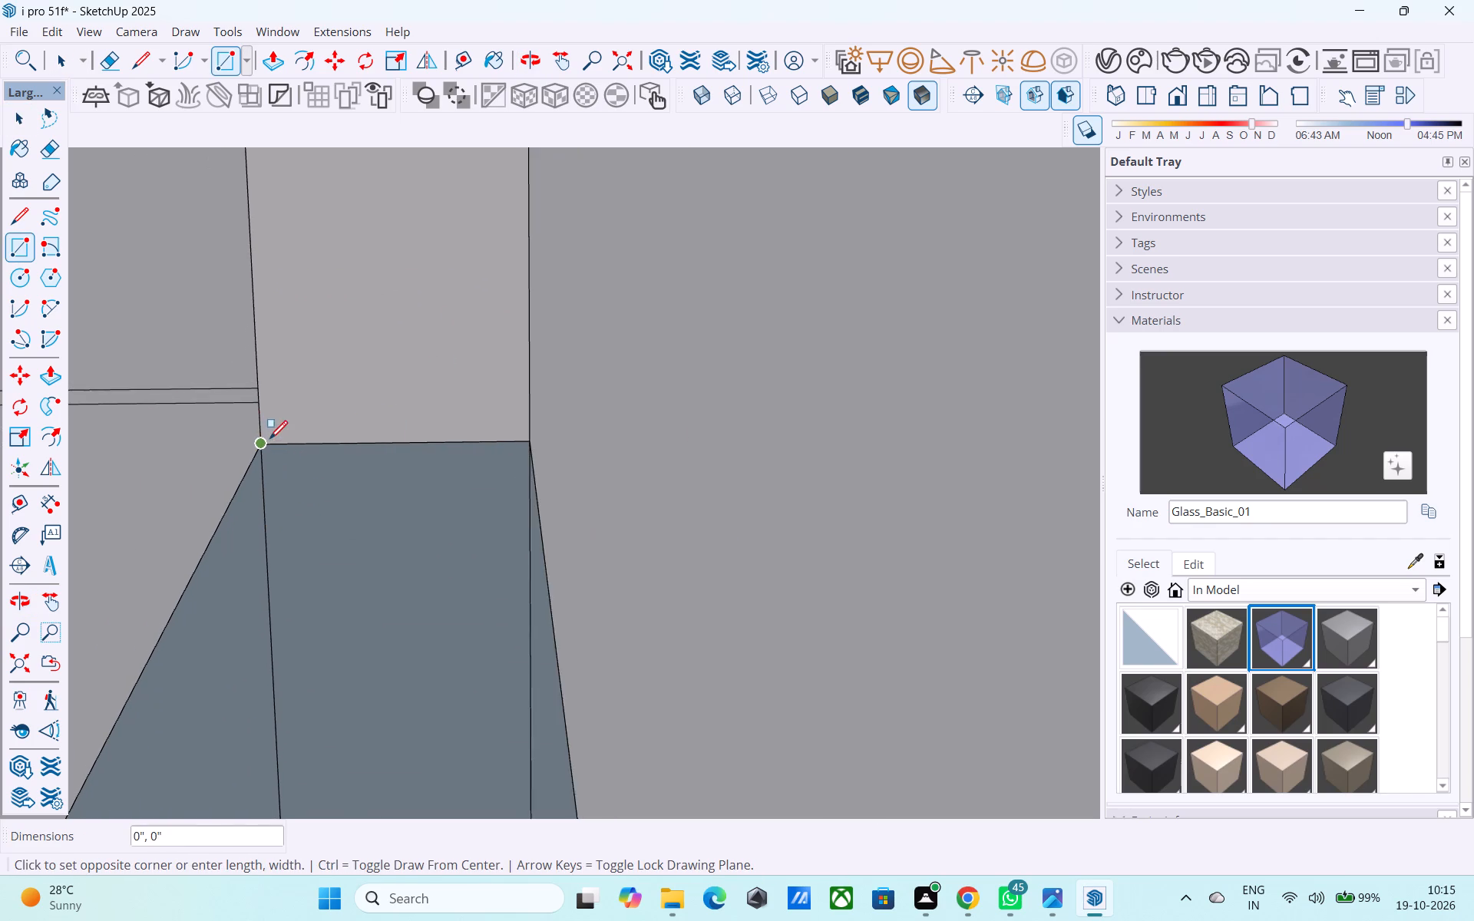
scroll(269, 441, down, 20)
scroll(269, 441, down, 15)
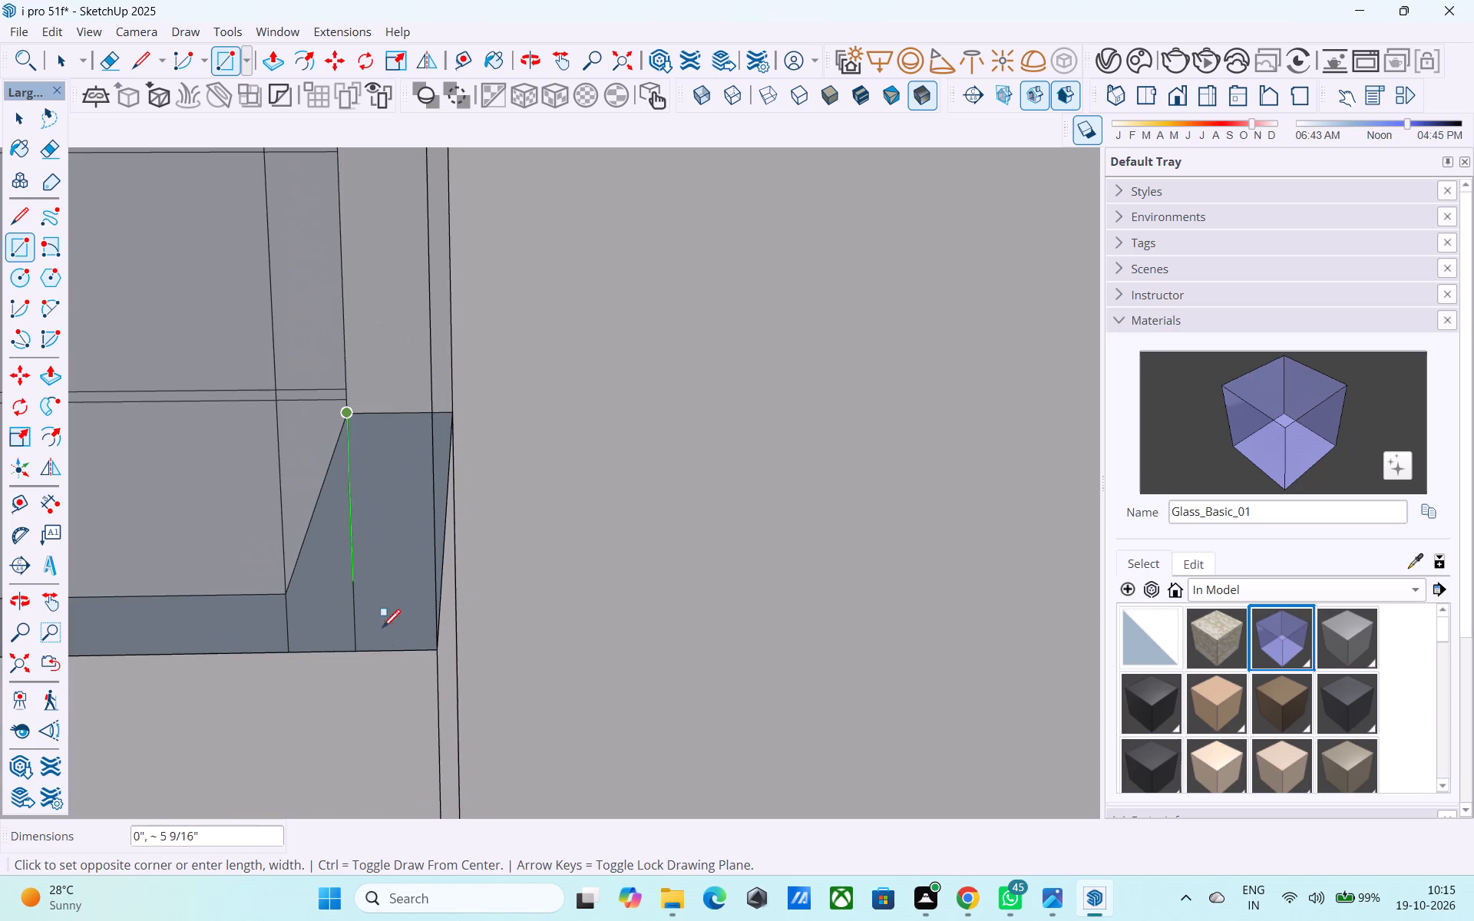
click(437, 649)
Reverse the ledge face between the glass panes at the short end of the upper balcony.
middle_drag(345, 632, 375, 636)
scroll(375, 636, up, 2)
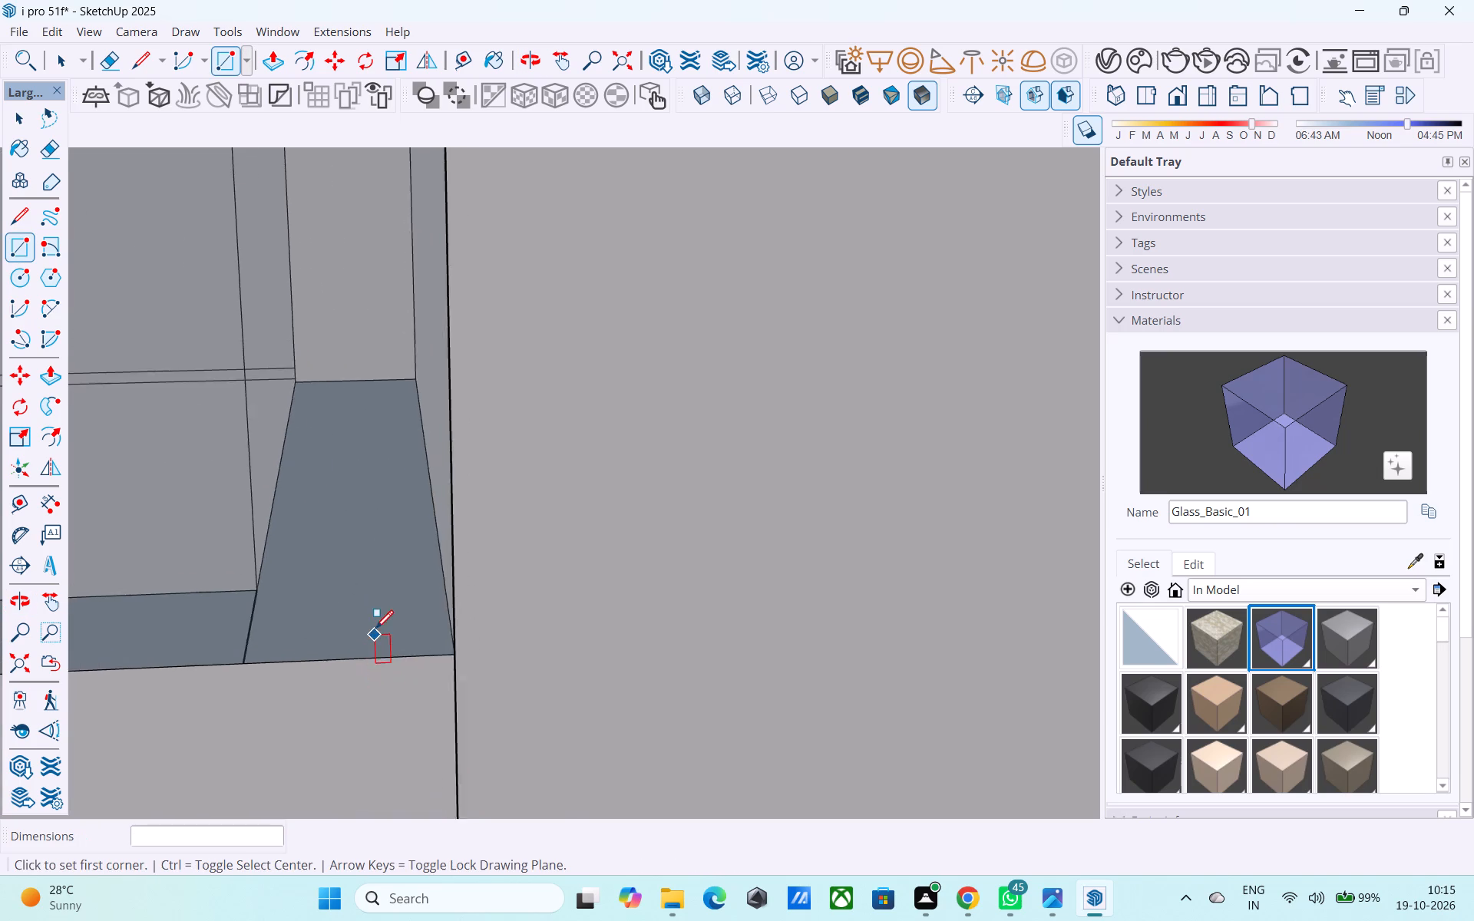
scroll(375, 630, up, 8)
middle_drag(357, 581, 635, 766)
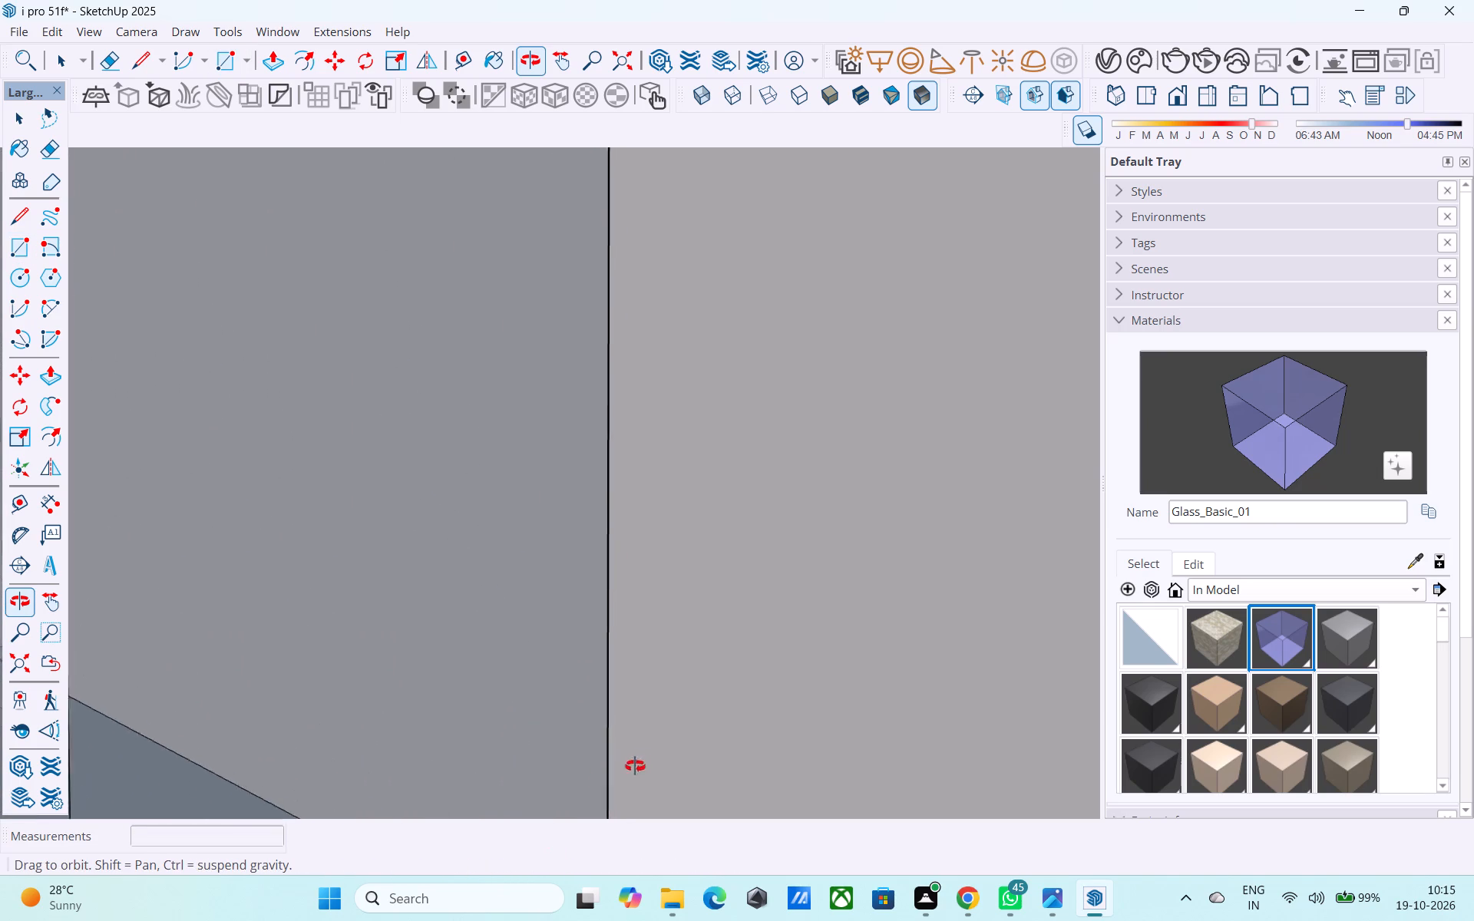
middle_drag(635, 766, 621, 750)
shift+middle_drag(456, 655, 518, 340)
scroll(371, 525, up, 6)
shift+middle_drag(246, 677, 254, 530)
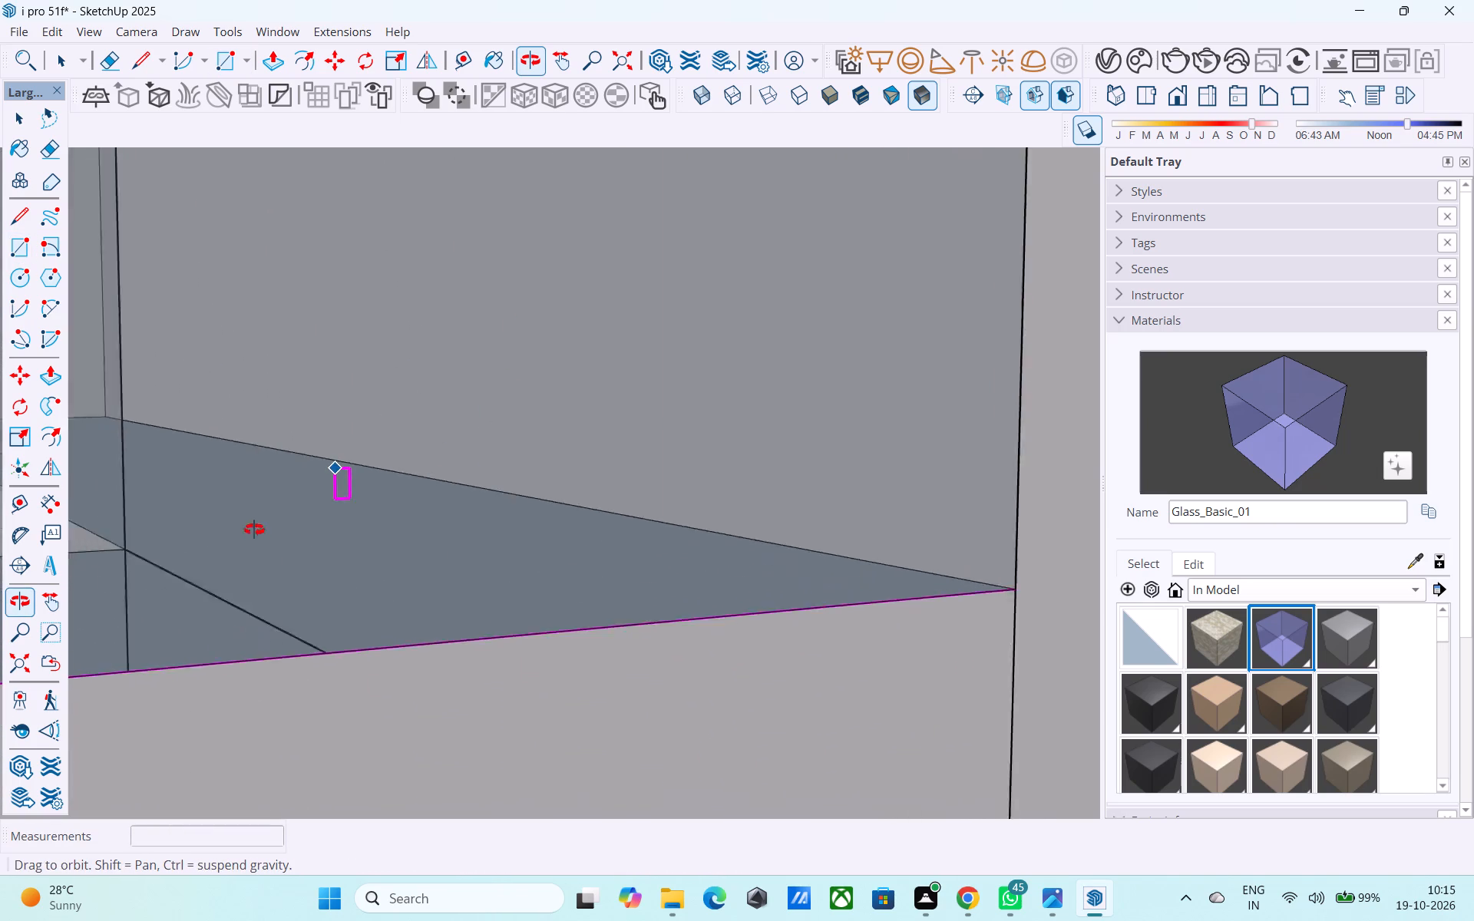
shift+middle_drag(254, 530, 224, 609)
scroll(415, 537, up, 11)
middle_drag(422, 525, 284, 728)
middle_drag(425, 497, 302, 516)
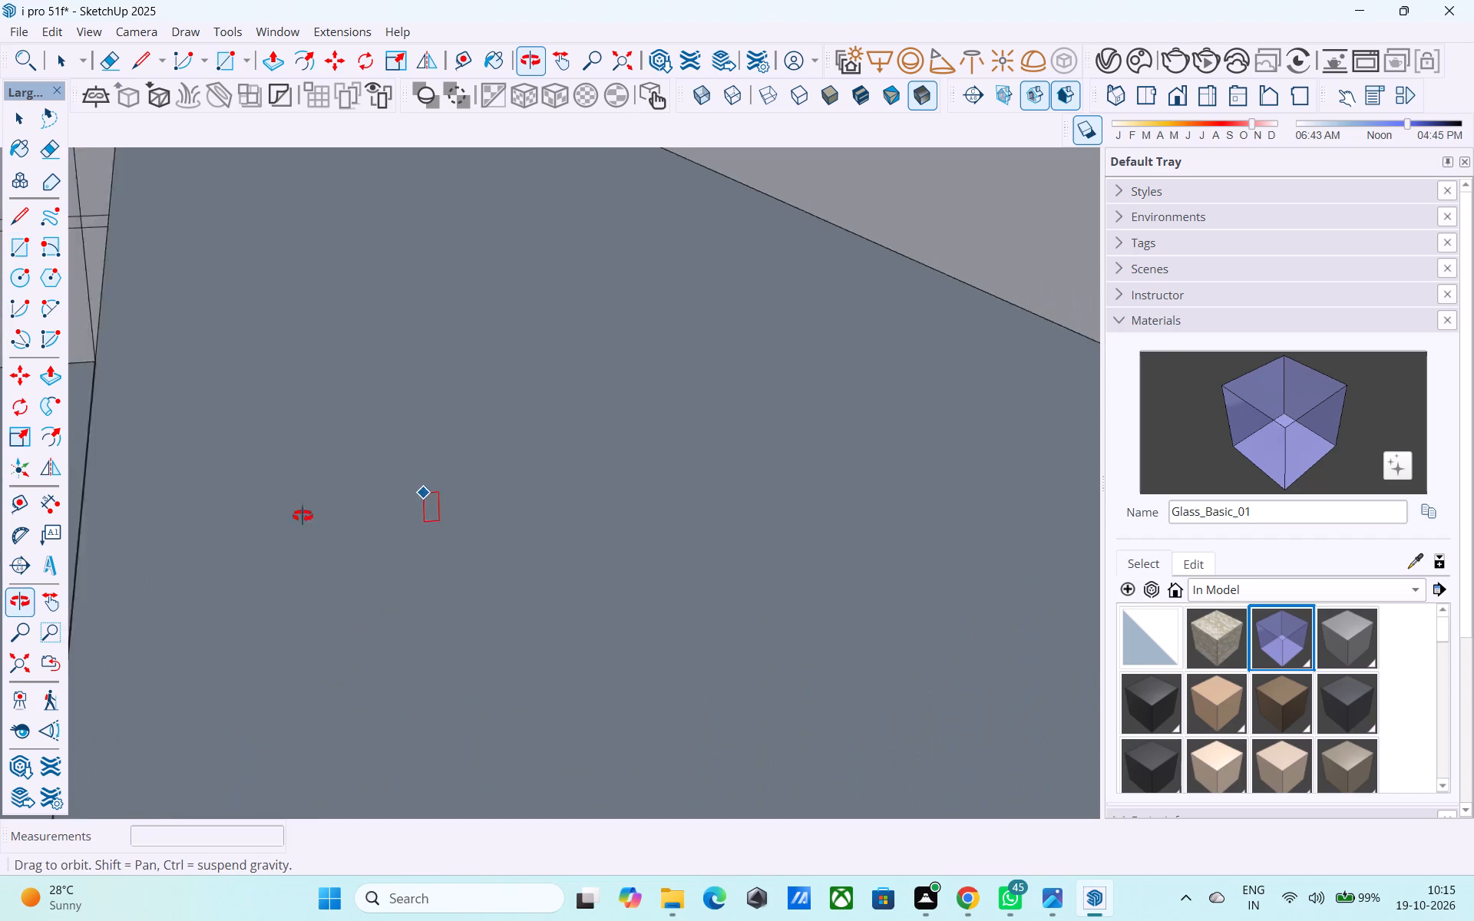
middle_drag(302, 516, 221, 503)
middle_drag(515, 389, 0, 586)
shift+middle_drag(514, 503, 342, 599)
shift+scroll(754, 565, up, 12)
shift+middle_drag(755, 535, 723, 638)
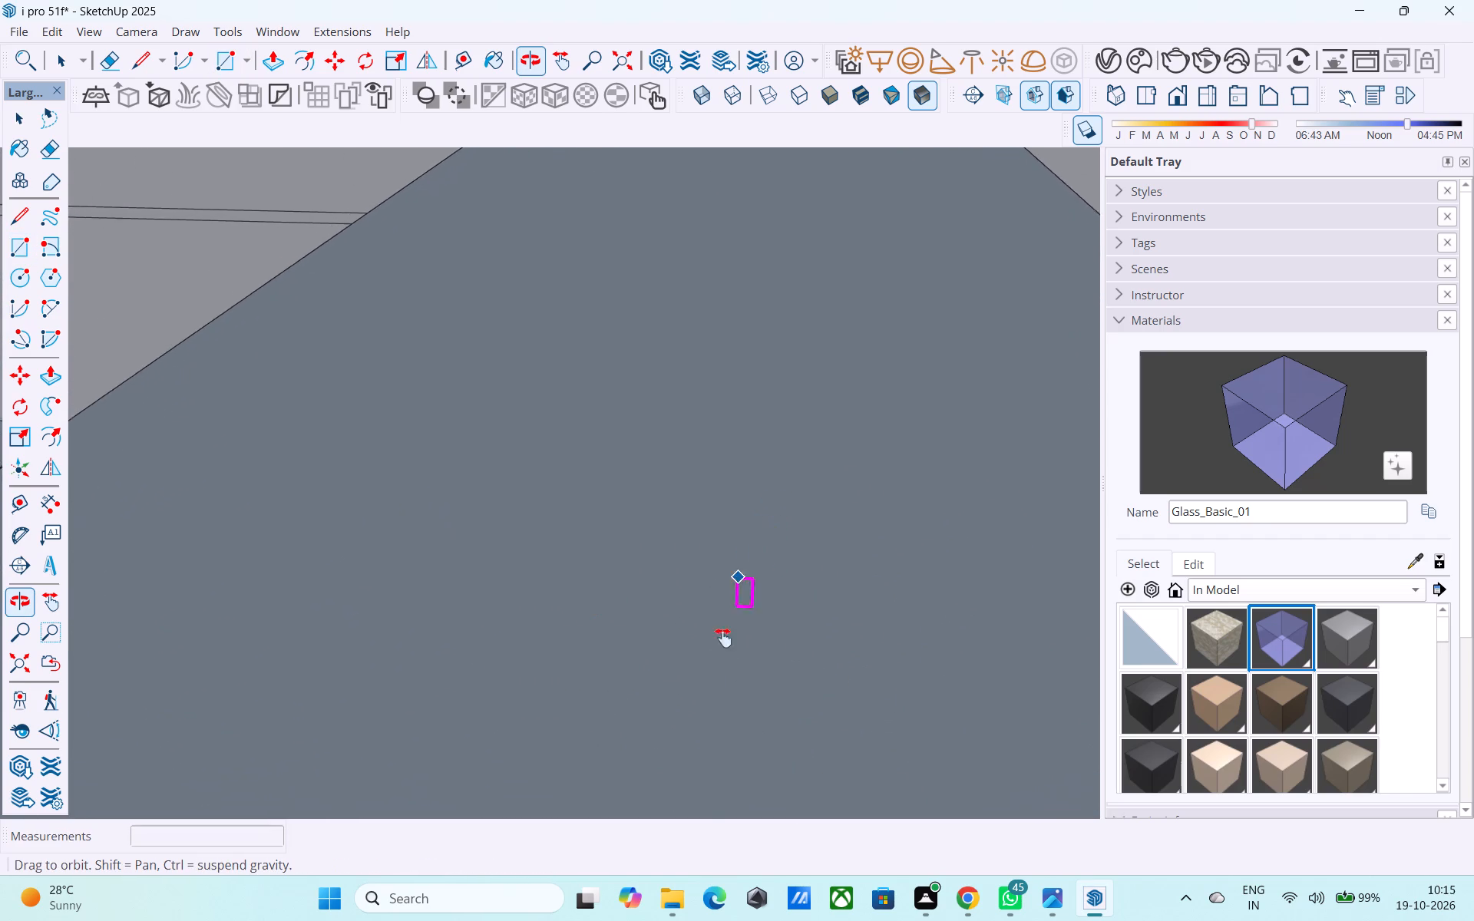
shift+middle_drag(723, 638, 699, 737)
scroll(796, 421, up, 3)
shift+middle_drag(790, 434, 729, 424)
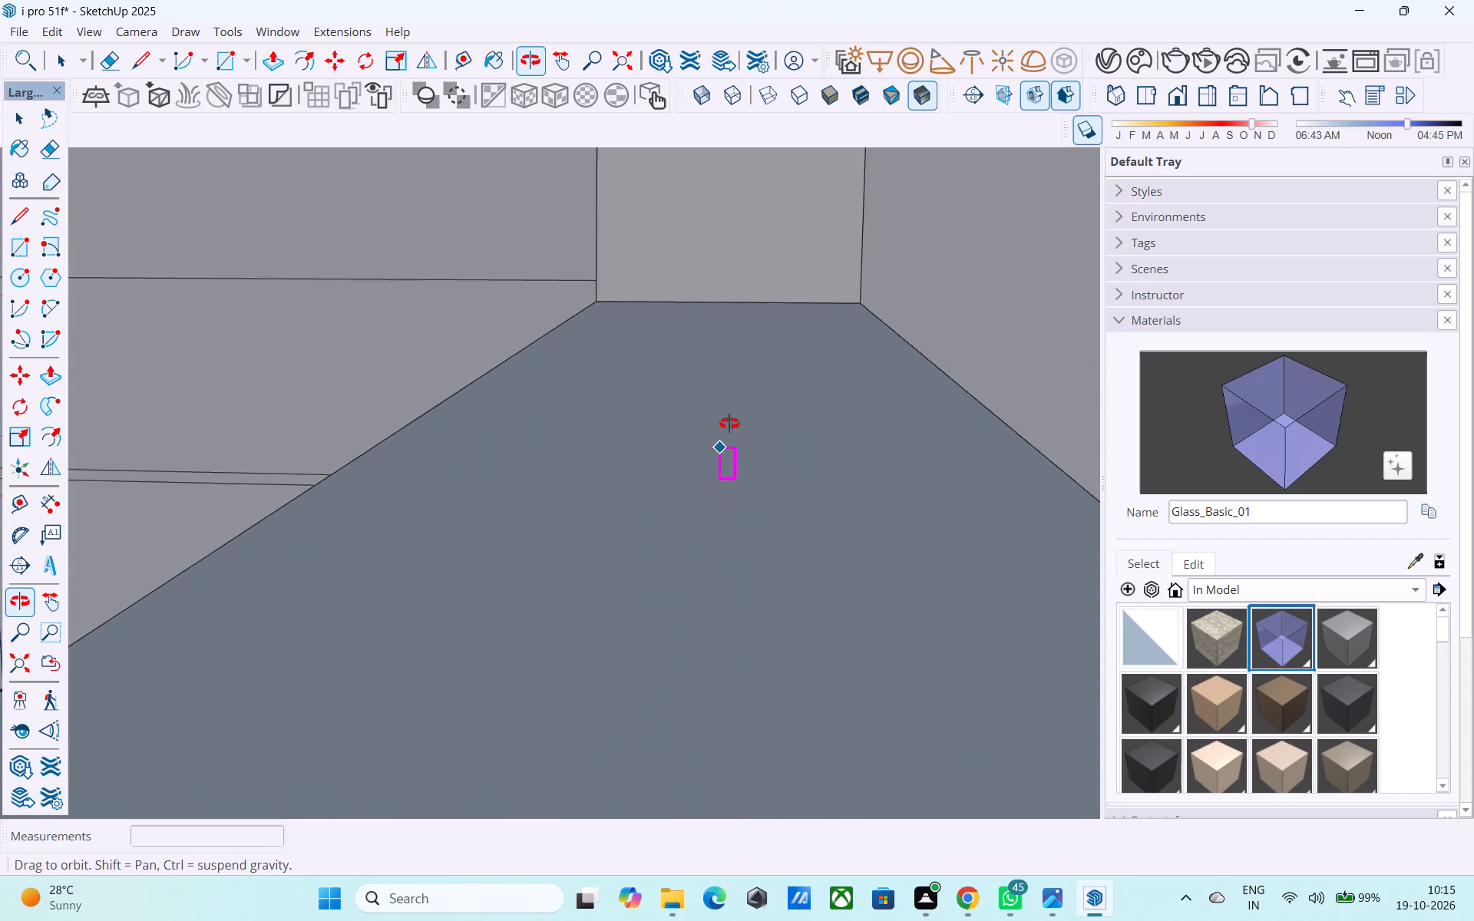
shift+middle_drag(729, 424, 743, 395)
scroll(743, 395, up, 12)
middle_drag(677, 550, 656, 565)
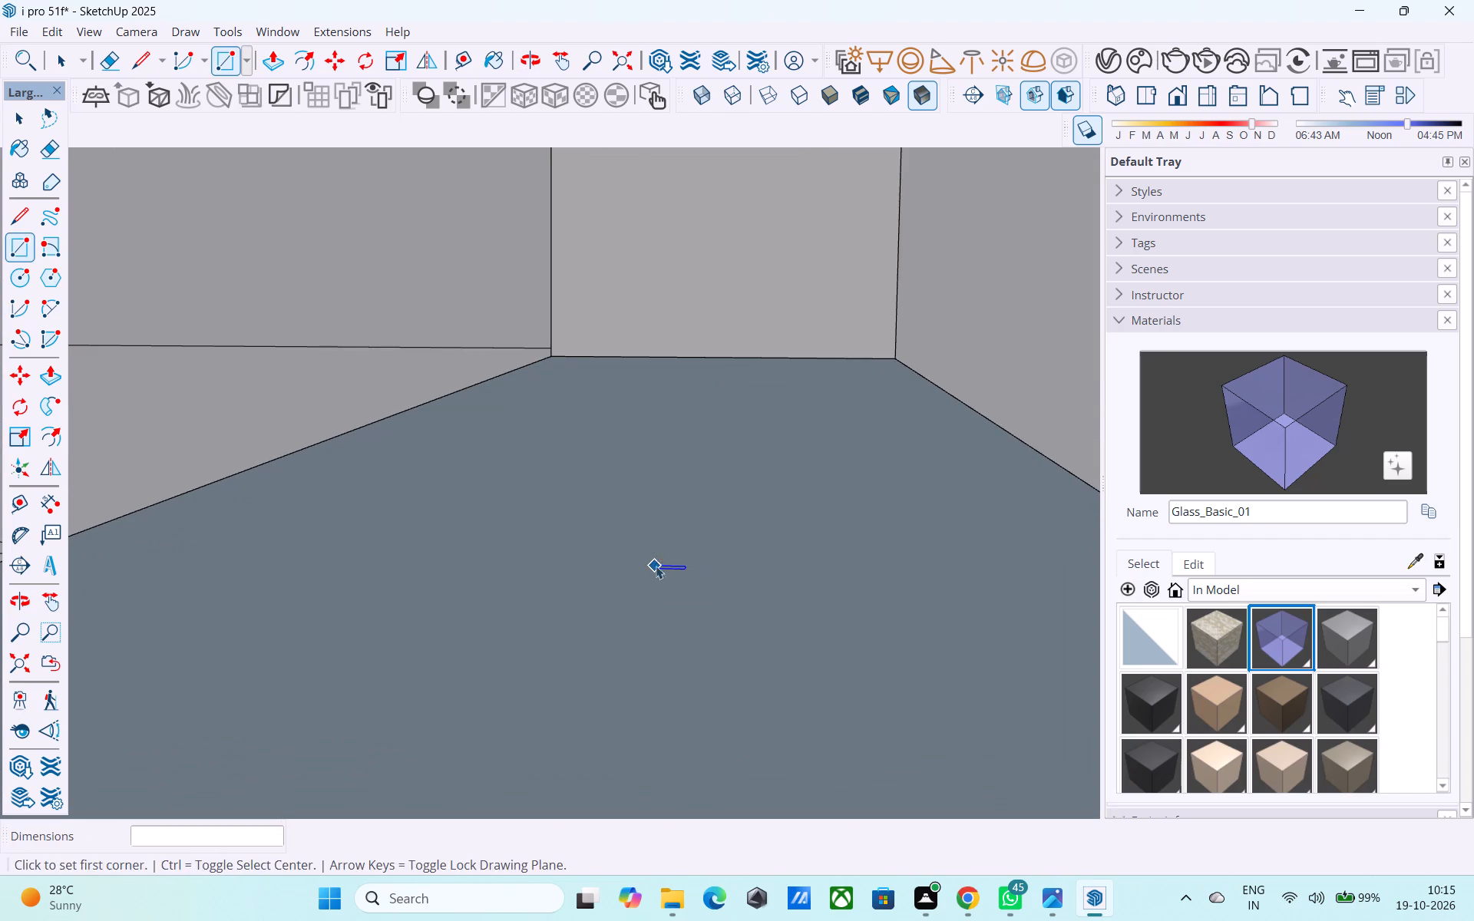
key(space)
click(656, 566)
right_click(656, 564)
click(711, 356)
scroll(700, 395, down, 20)
scroll(700, 395, down, 4)
scroll(795, 400, up, 1)
scroll(795, 399, down, 20)
scroll(795, 399, down, 5)
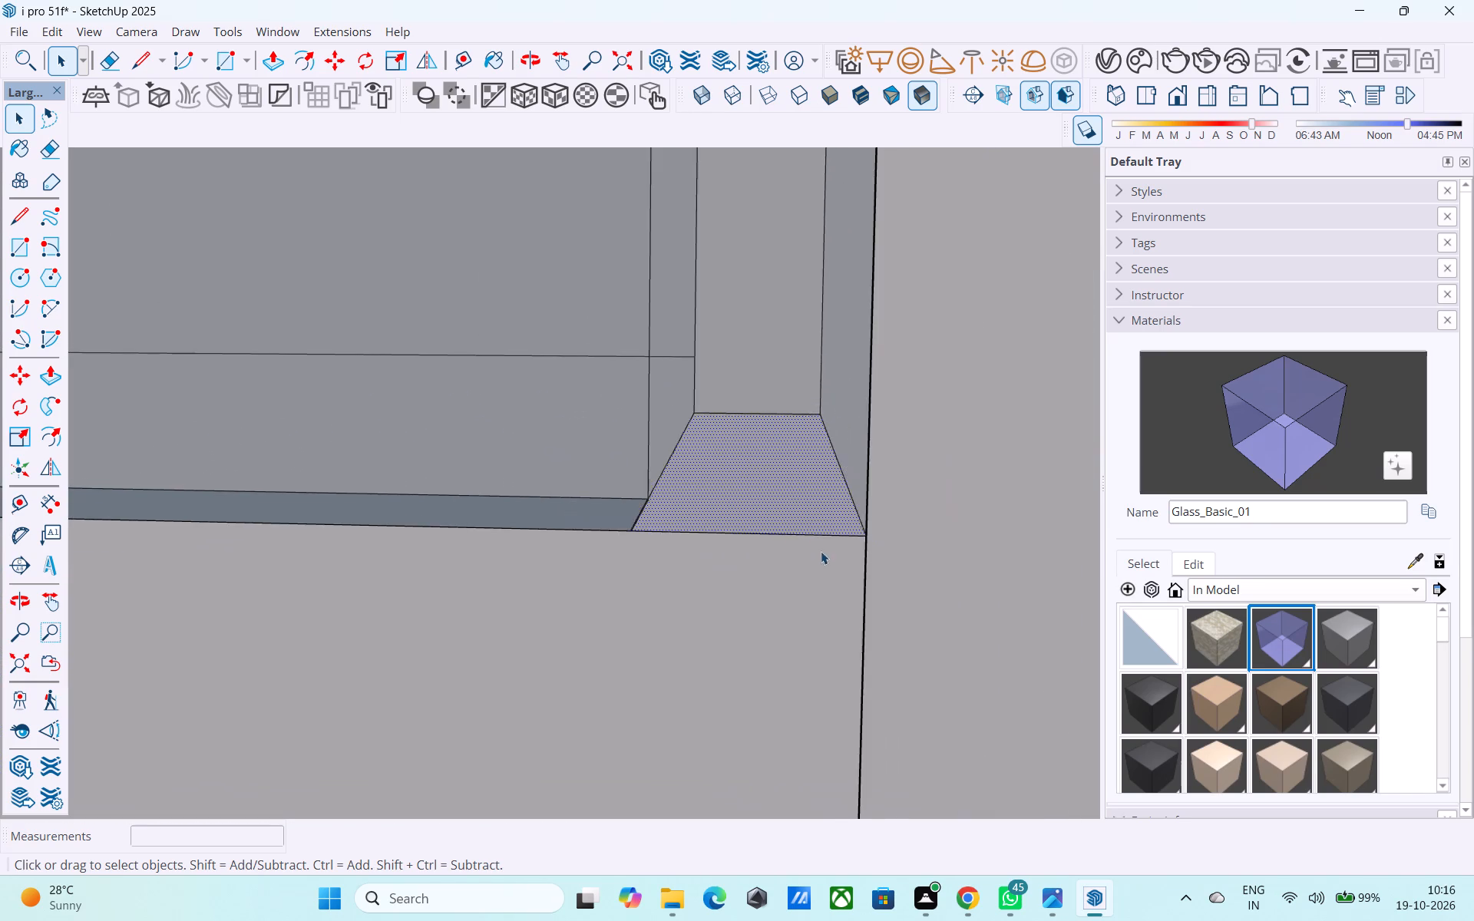
scroll(821, 551, down, 20)
scroll(821, 551, down, 9)
middle_drag(868, 628, 566, 669)
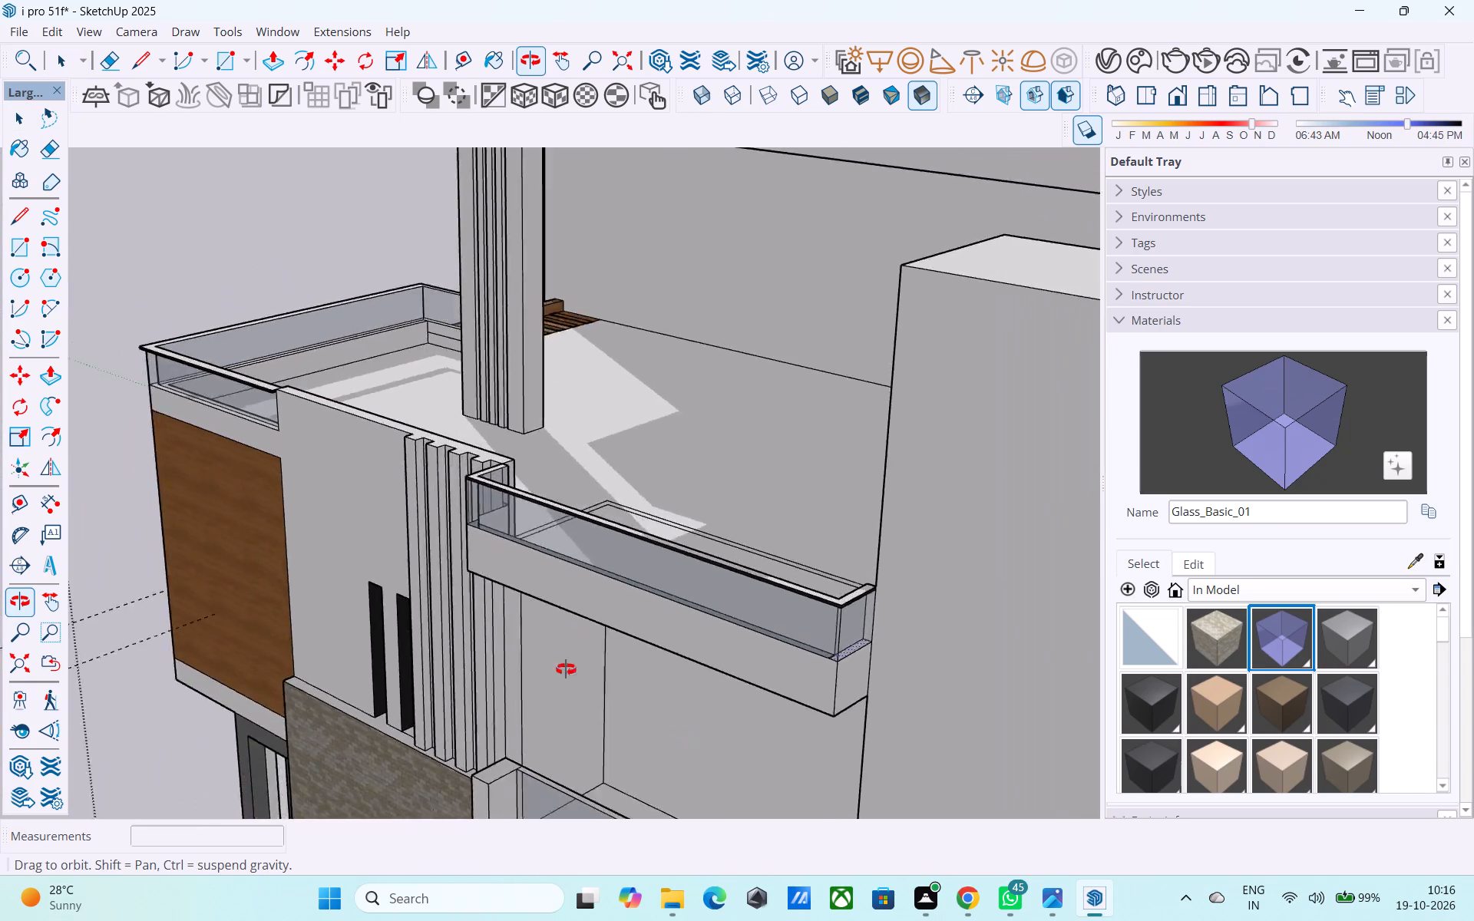
Draw a 3-inch line across the front ledge of the upper balcony near the fluted wall, closing the long ledge face.
middle_drag(566, 669, 556, 633)
scroll(527, 602, up, 20)
scroll(527, 602, up, 2)
middle_drag(522, 585, 349, 630)
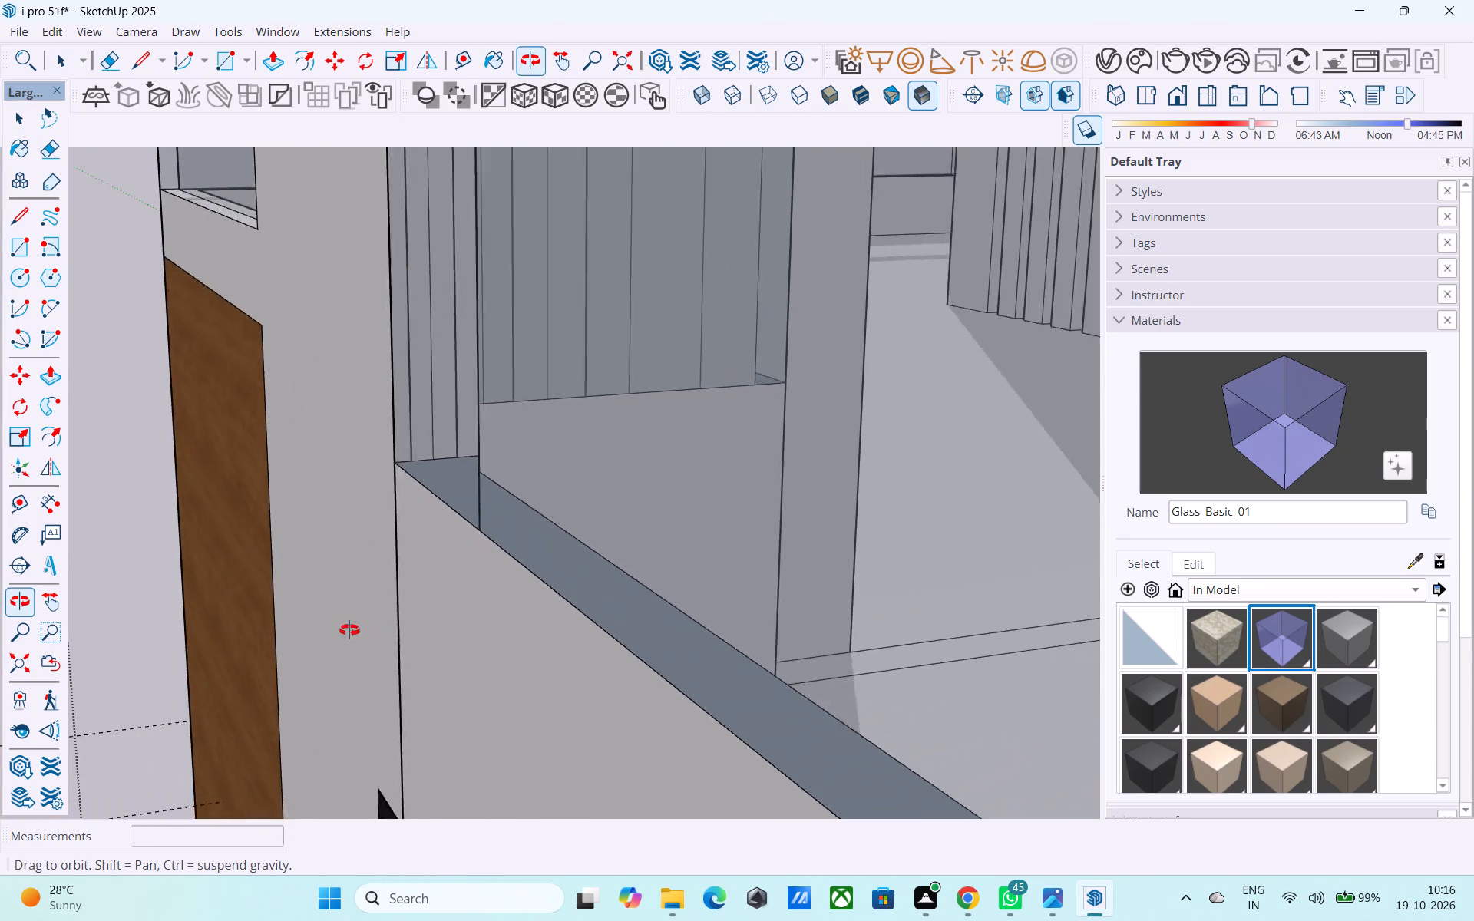
middle_drag(349, 630, 219, 633)
scroll(357, 530, up, 13)
key(l)
middle_drag(600, 493, 607, 469)
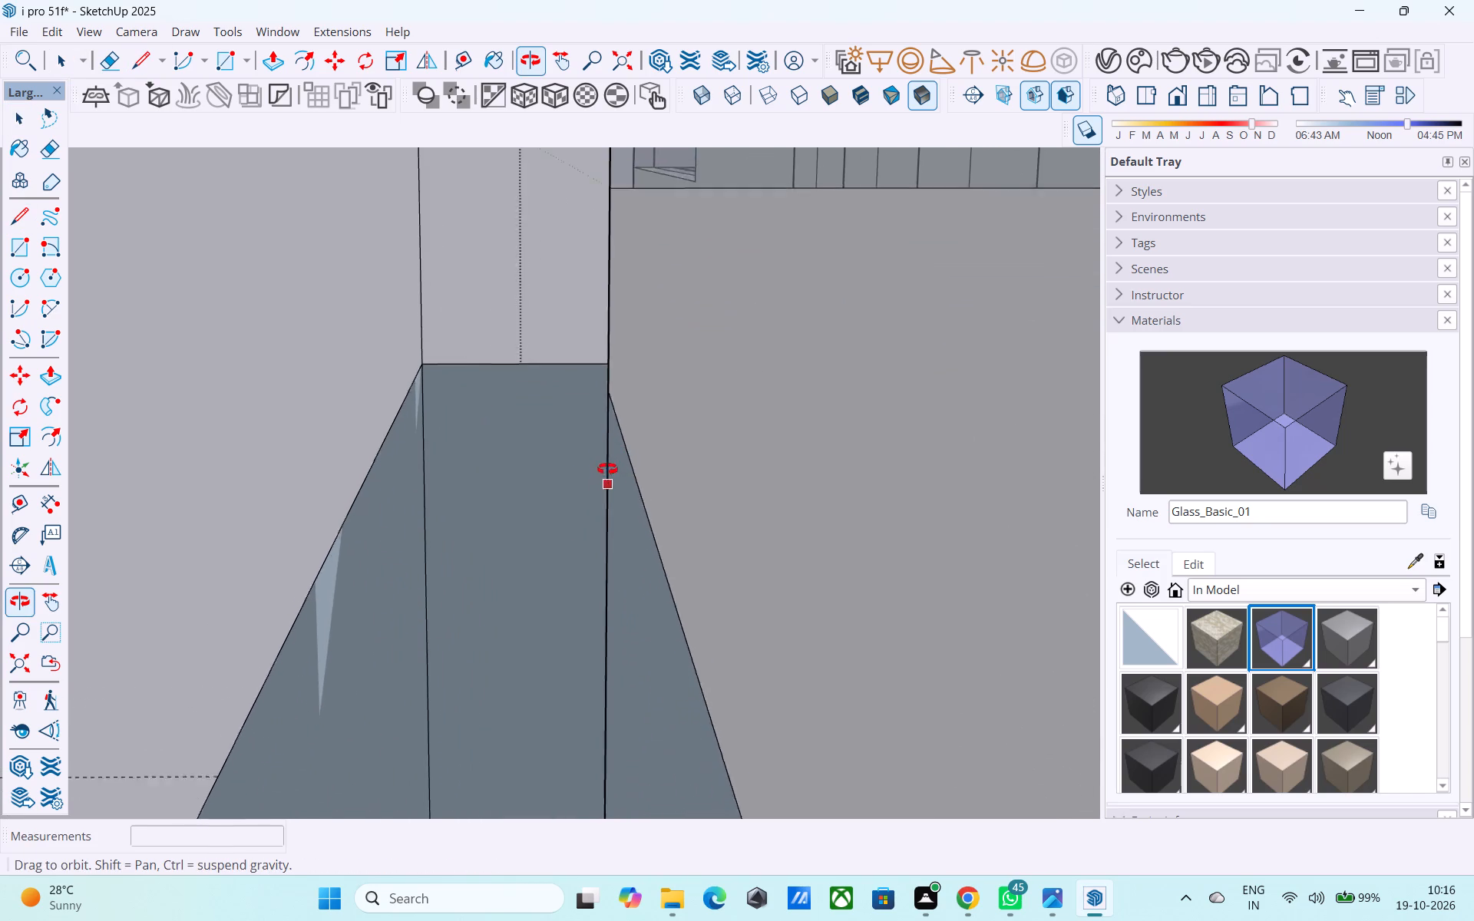
middle_drag(607, 469, 614, 448)
click(615, 381)
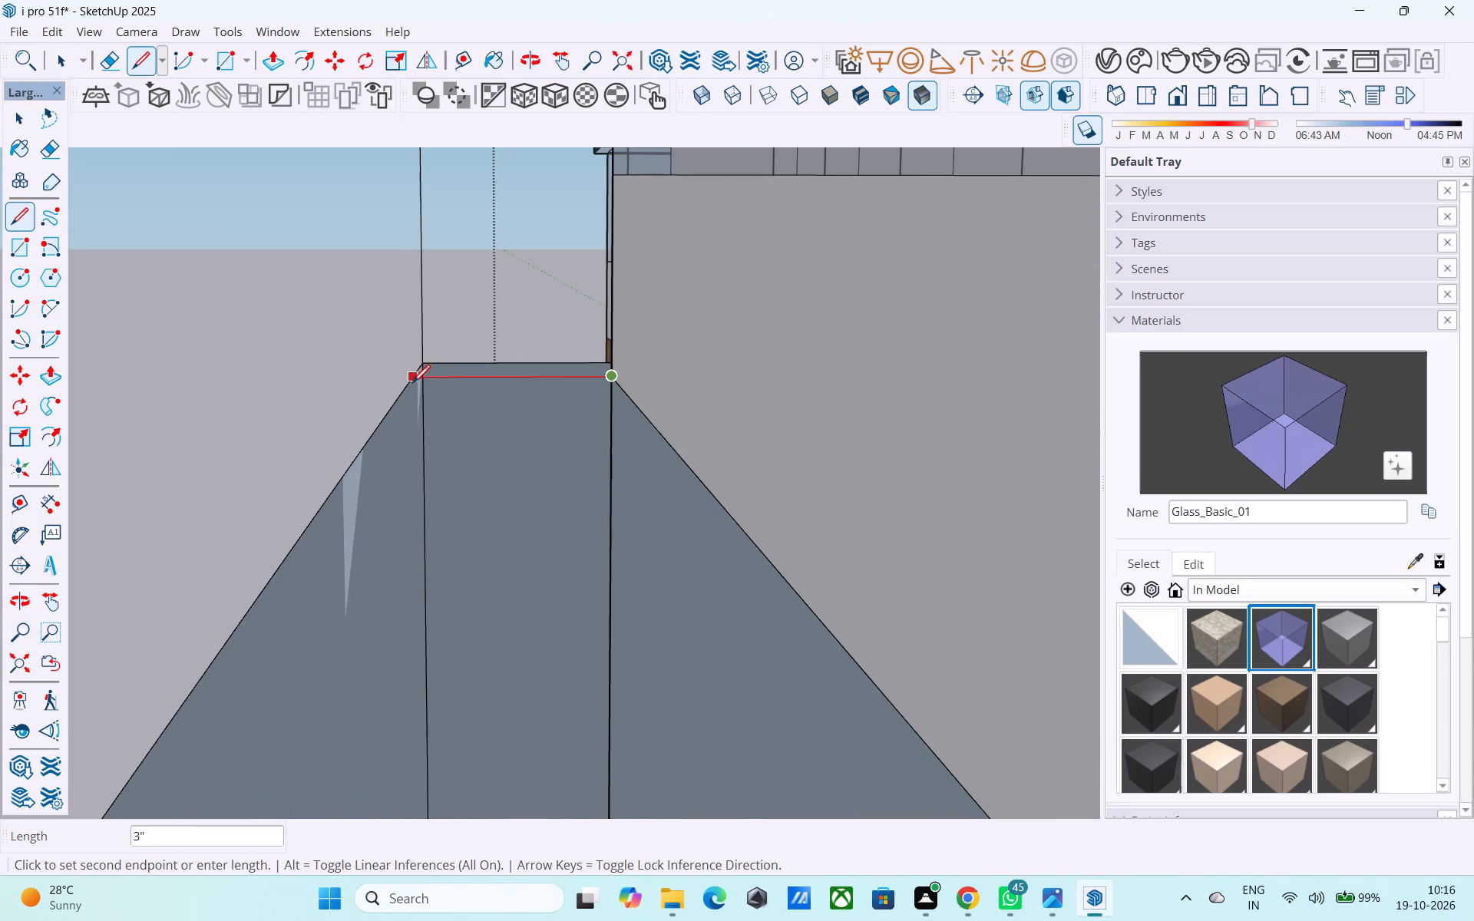
click(412, 383)
Draw a line from the inner glass corner along the ledge to close the corner piece near the fluted wall.
middle_drag(603, 335, 609, 382)
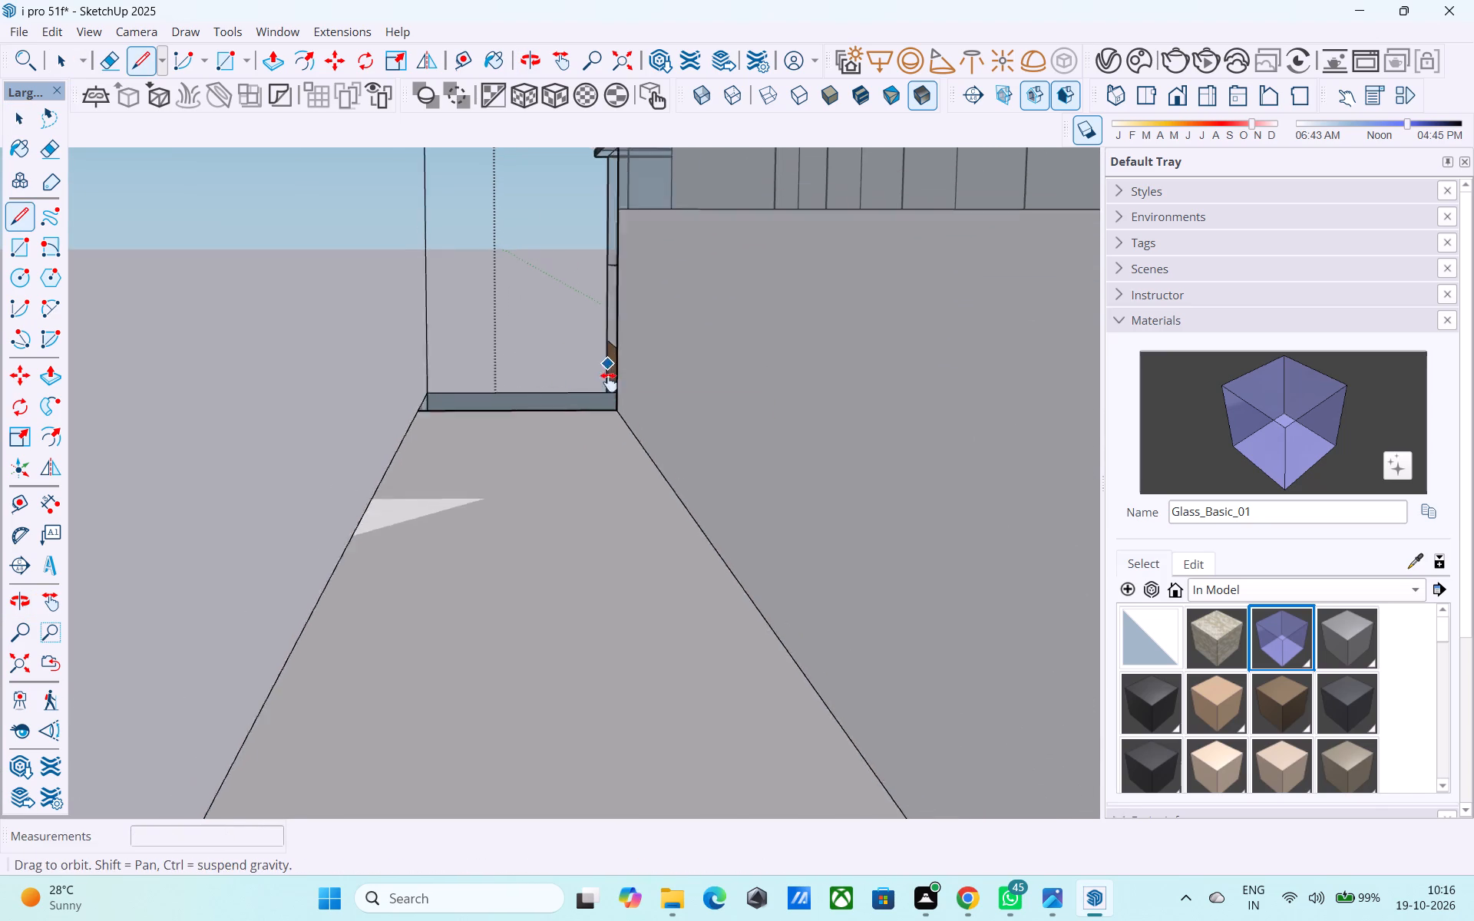
middle_drag(609, 382, 621, 402)
shift+scroll(616, 398, up, 9)
click(632, 515)
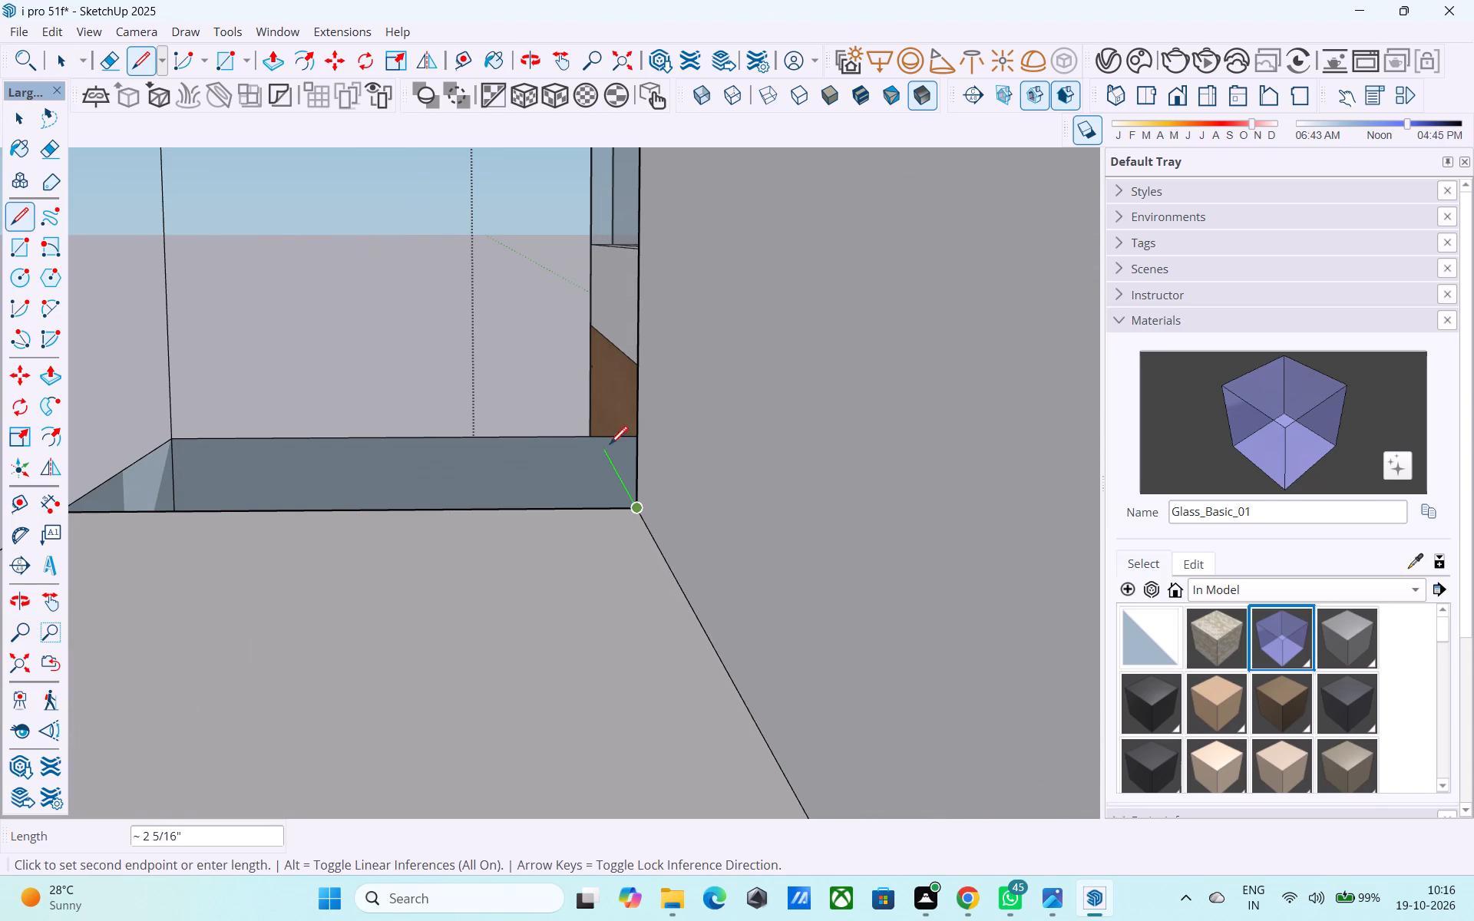
click(602, 435)
Draw lines across the wall end and along the inner edge to close the short return ledge beside the fluted wall.
middle_drag(602, 427, 611, 450)
scroll(646, 450, up, 8)
middle_drag(660, 450, 673, 494)
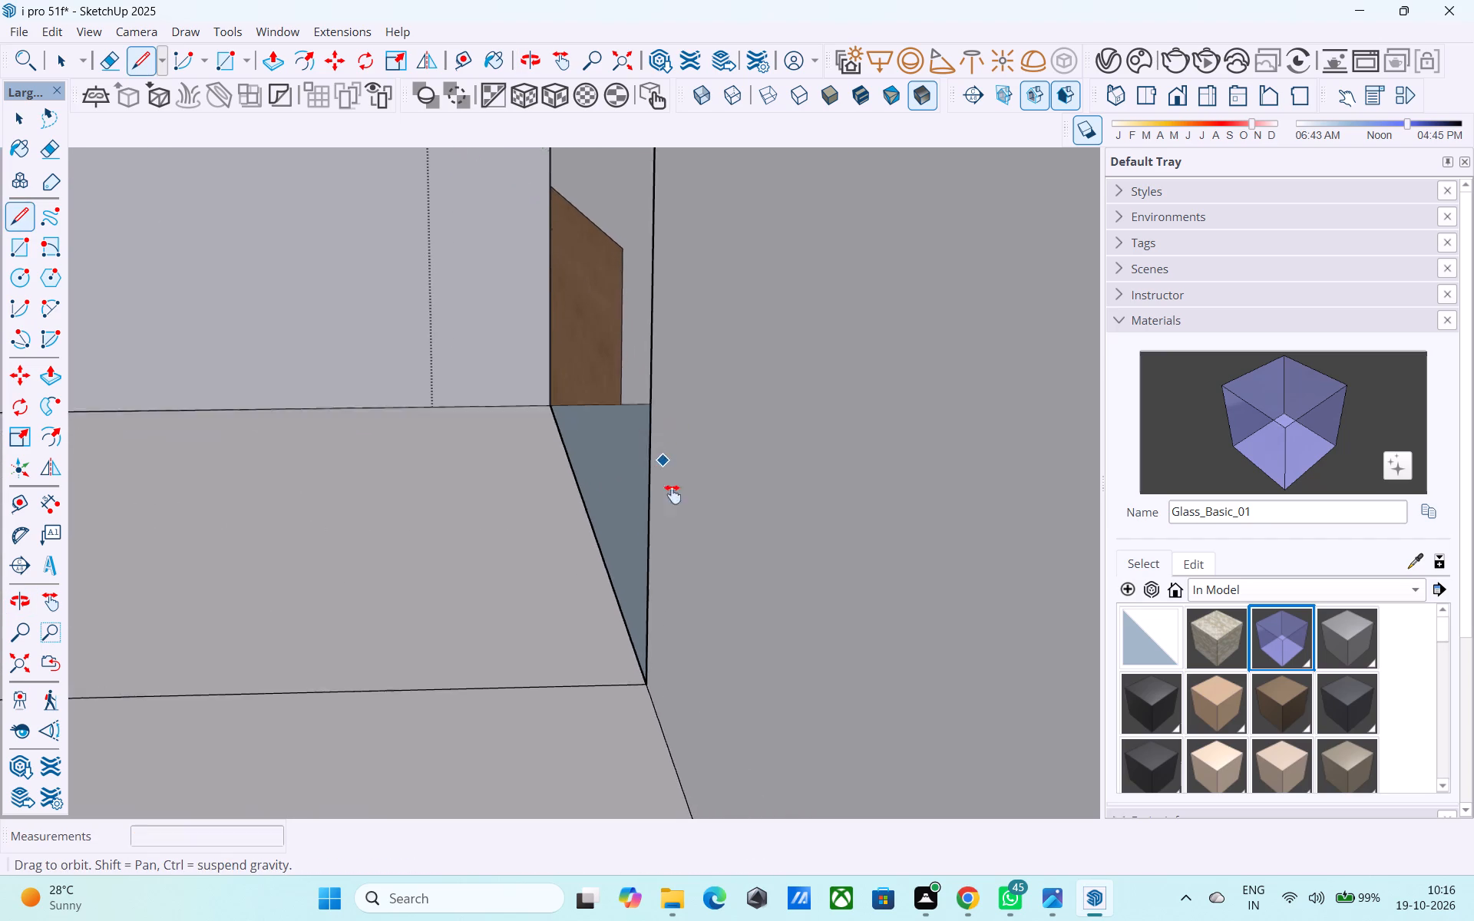
middle_drag(673, 494, 1215, 505)
middle_drag(834, 503, 930, 538)
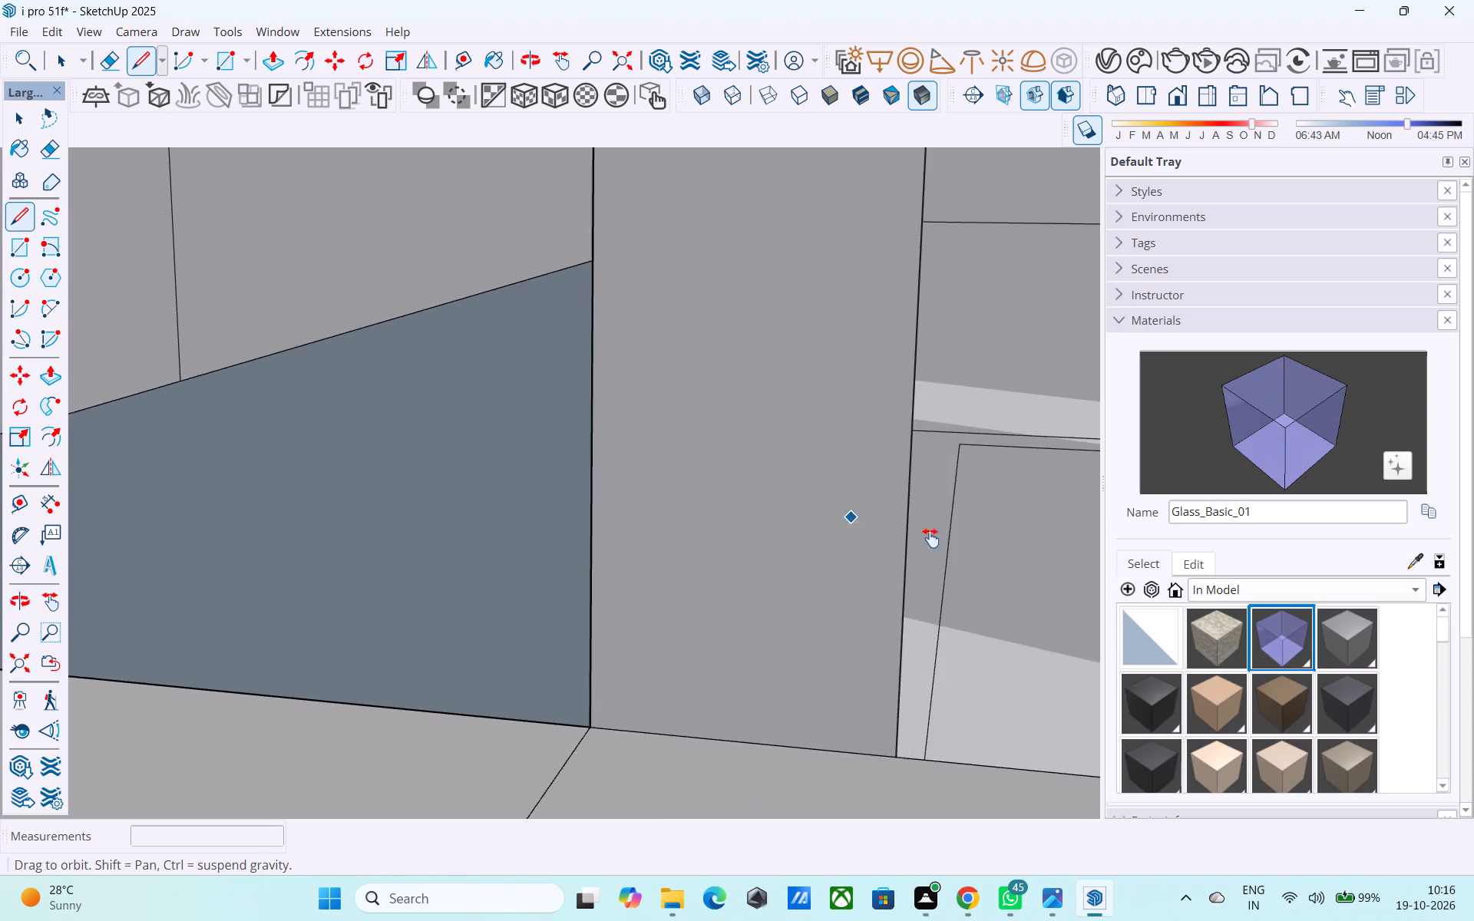
middle_drag(930, 538, 1072, 526)
middle_drag(463, 403, 579, 475)
click(602, 342)
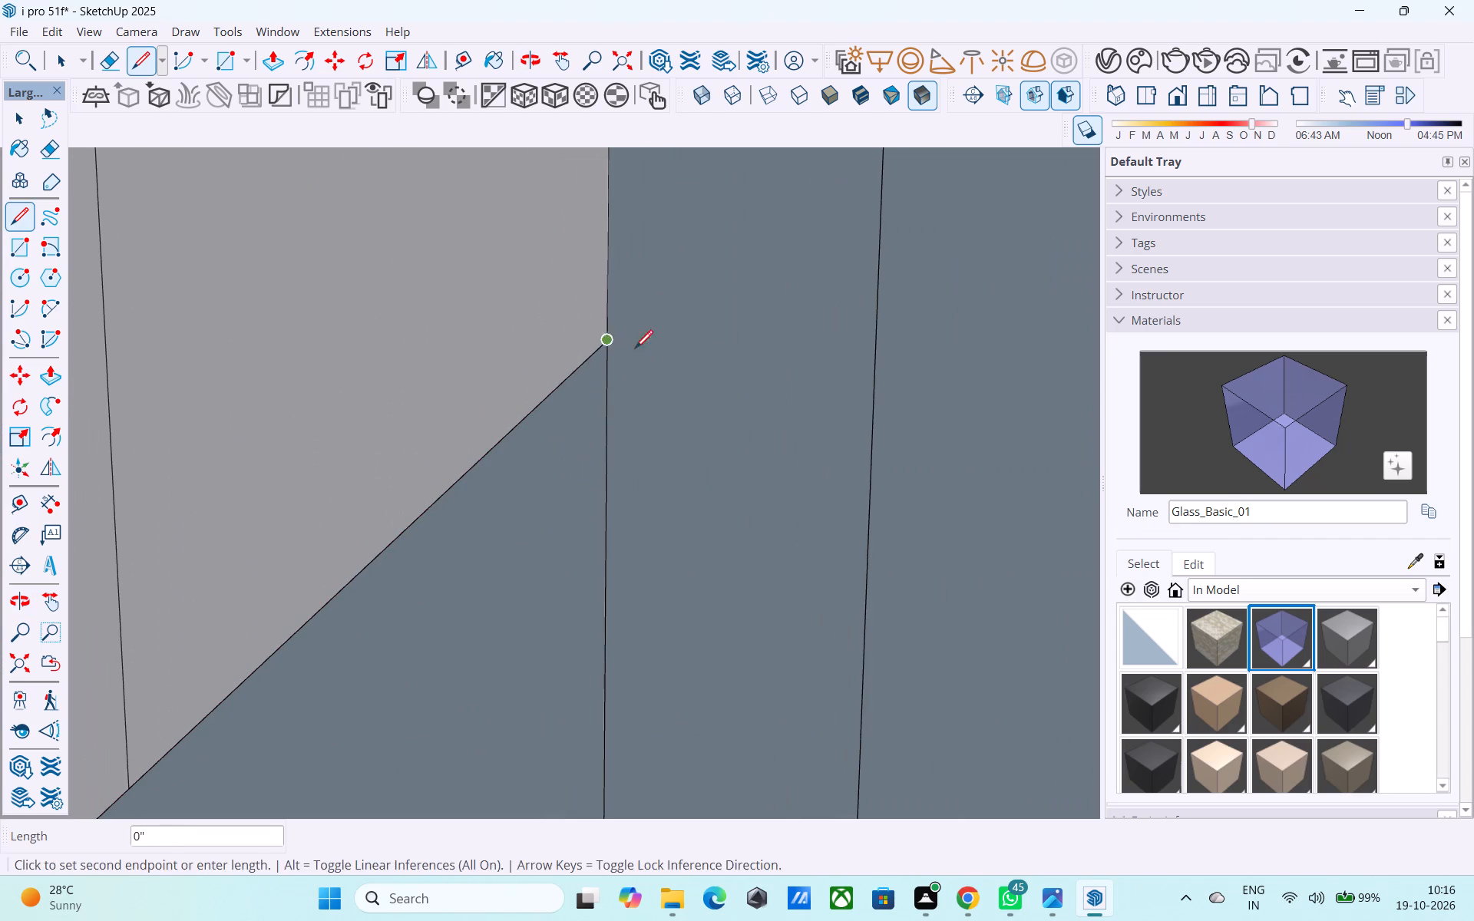
middle_drag(802, 365, 823, 361)
shift+scroll(802, 365, up, 1)
middle_drag(567, 366, 582, 373)
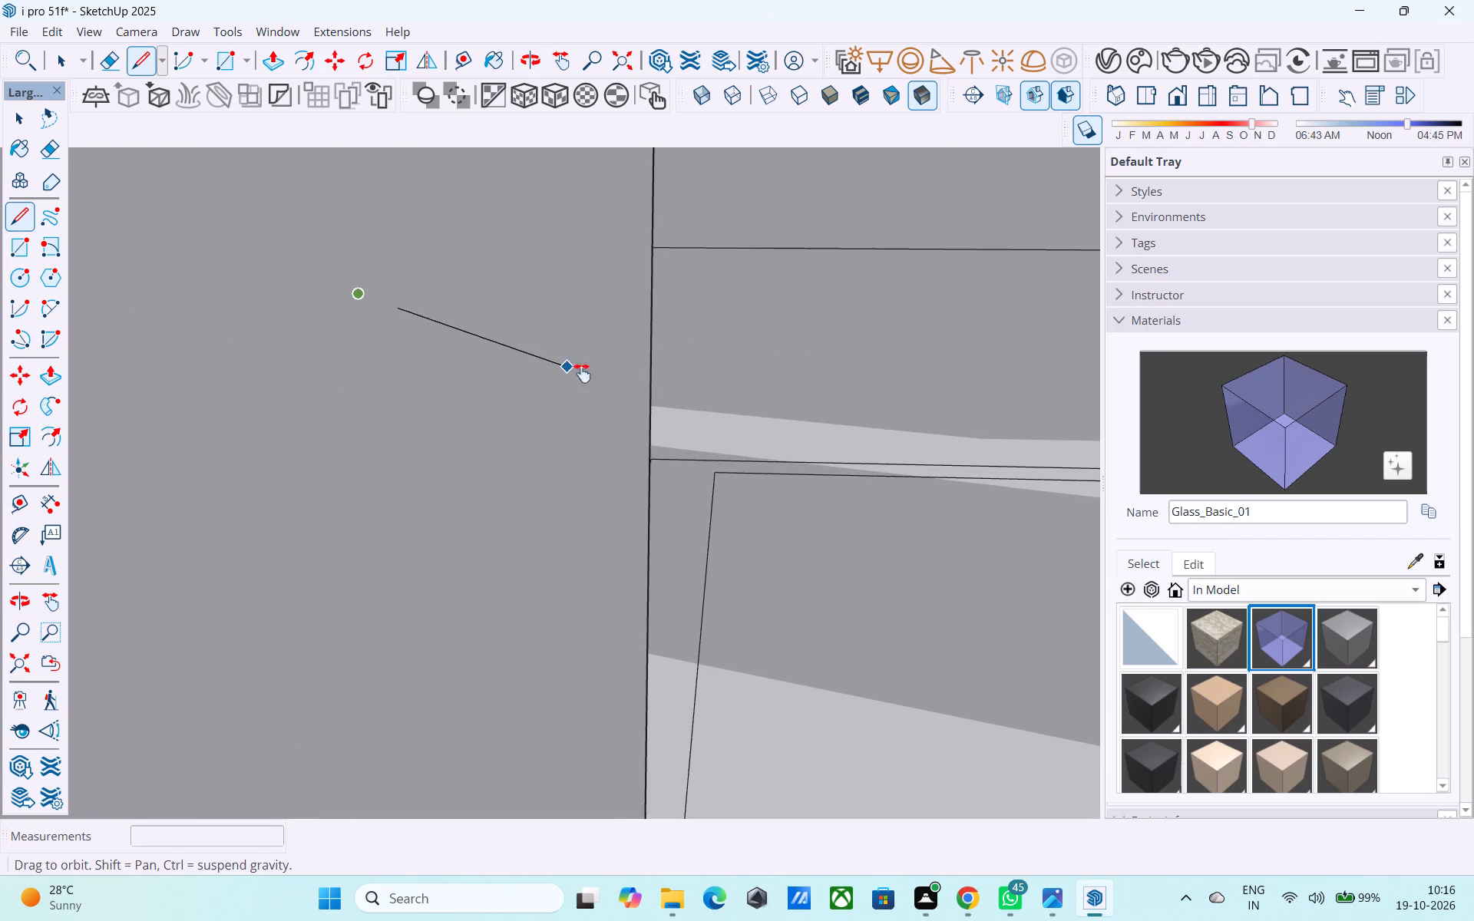
middle_drag(582, 373, 889, 403)
shift+middle_drag(504, 418, 658, 414)
shift+middle_drag(342, 437, 747, 339)
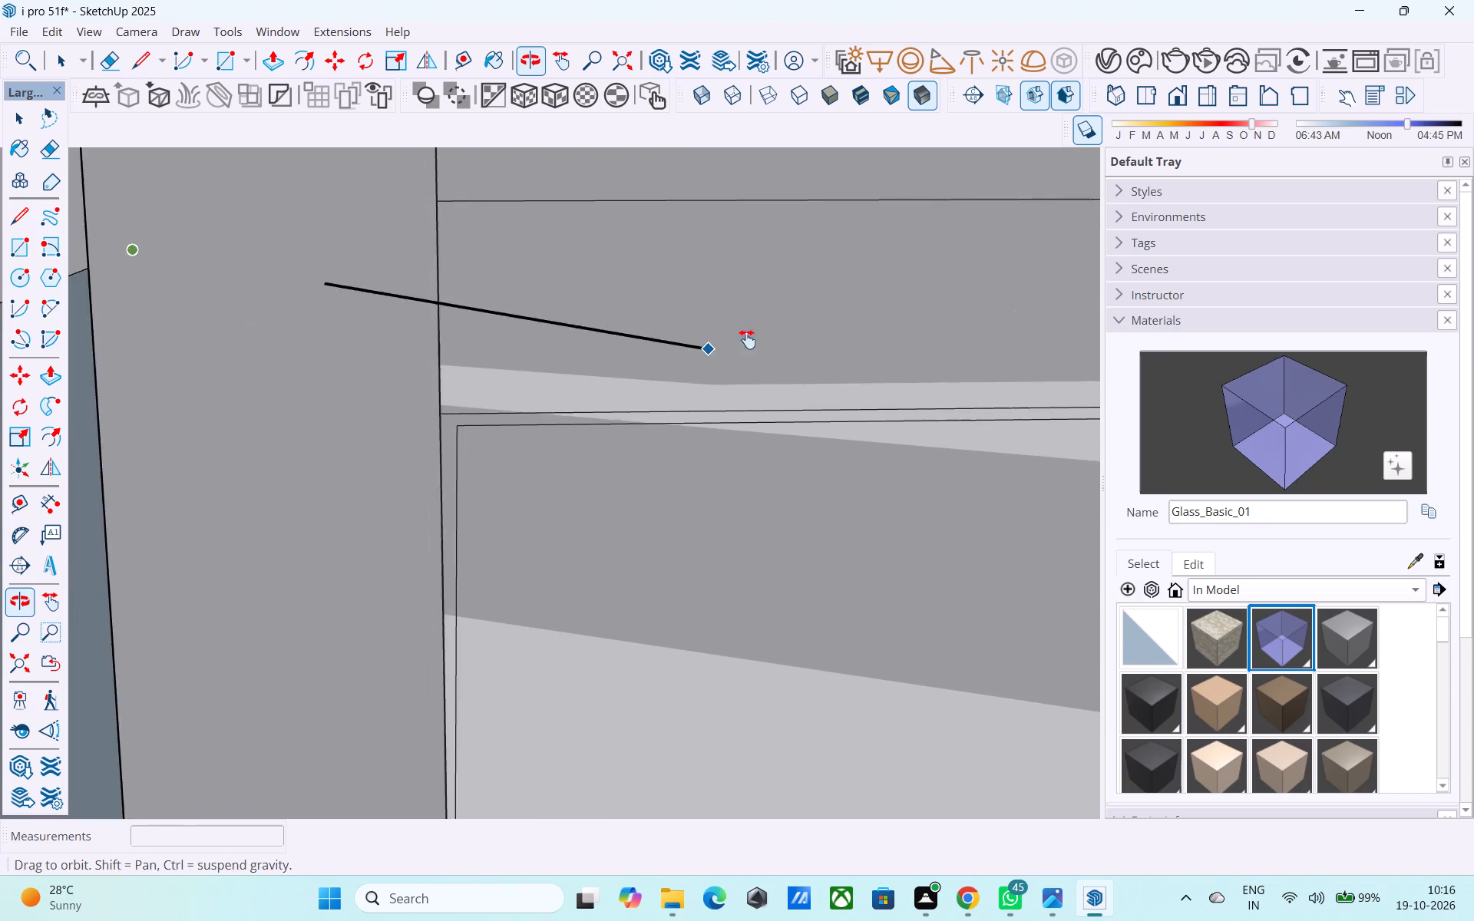
shift+middle_drag(747, 339, 763, 335)
shift+middle_drag(283, 455, 740, 432)
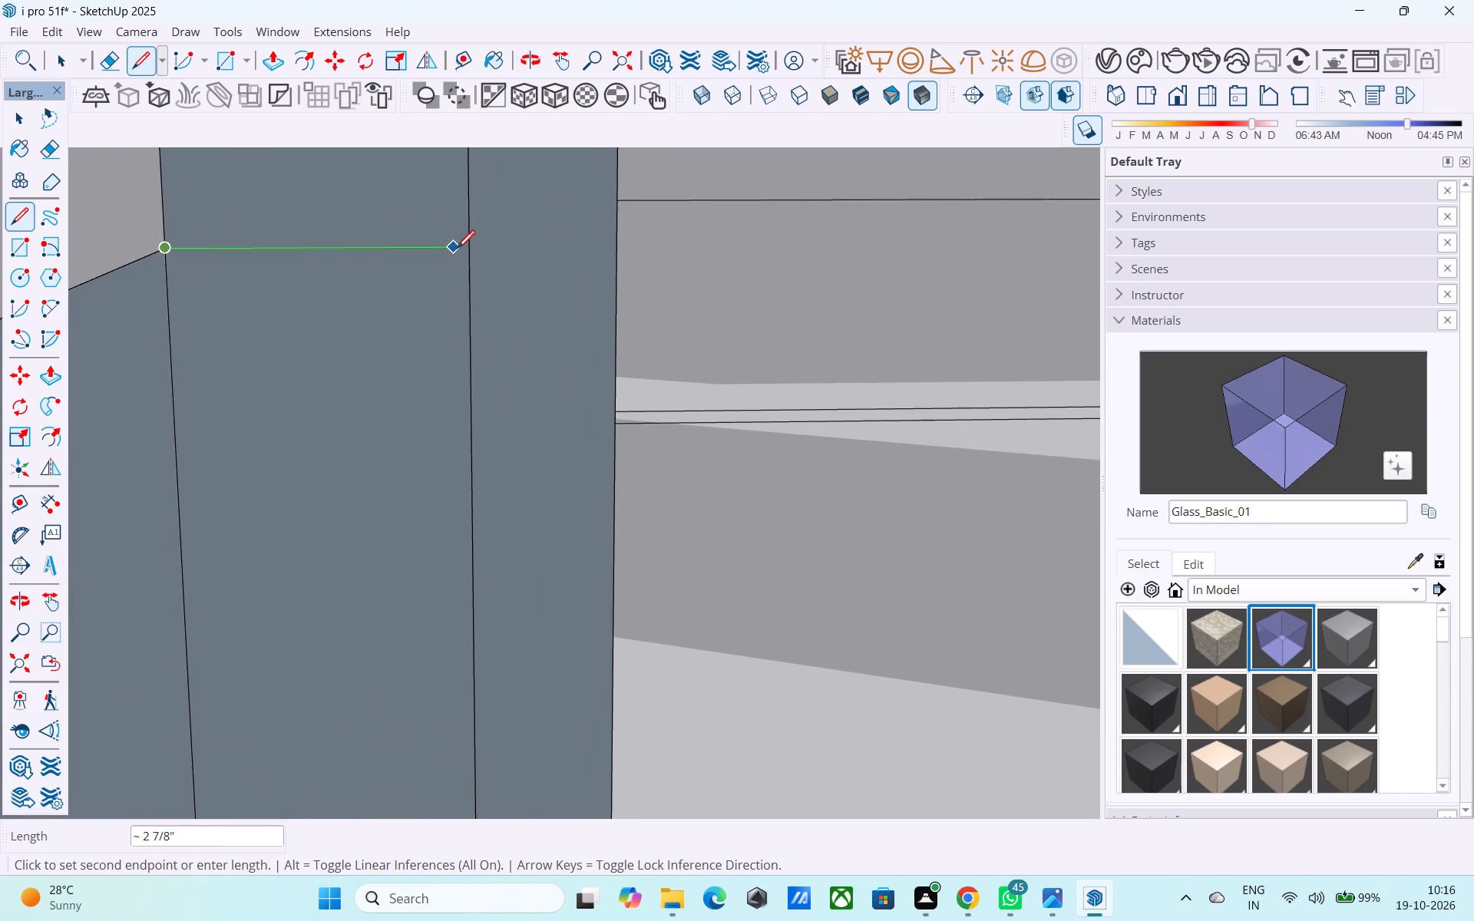
click(463, 239)
click(468, 256)
scroll(461, 331, down, 3)
shift+middle_drag(461, 338, 471, 268)
click(499, 688)
Paint the strips between the lowered ledge and the glass panes near the fluted wall with Glass_Basic_01.
middle_drag(474, 606, 498, 597)
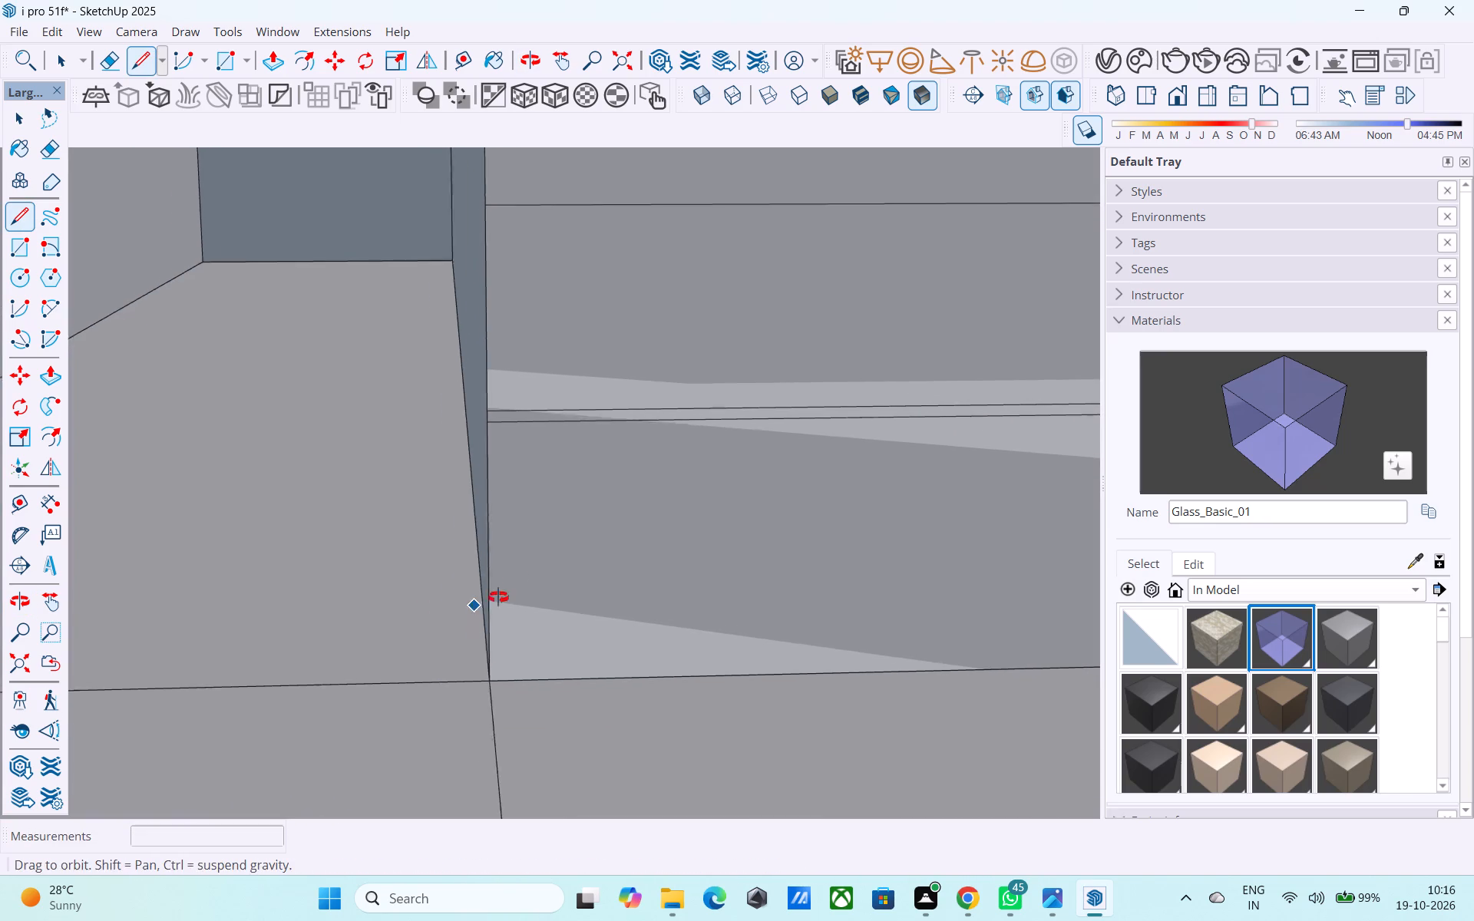
middle_drag(498, 597, 550, 551)
shift+middle_drag(375, 536, 862, 498)
shift+middle_drag(494, 477, 466, 484)
scroll(450, 431, down, 20)
scroll(450, 431, down, 2)
scroll(445, 490, up, 1)
scroll(445, 490, down, 1)
scroll(445, 490, up, 1)
scroll(445, 490, down, 13)
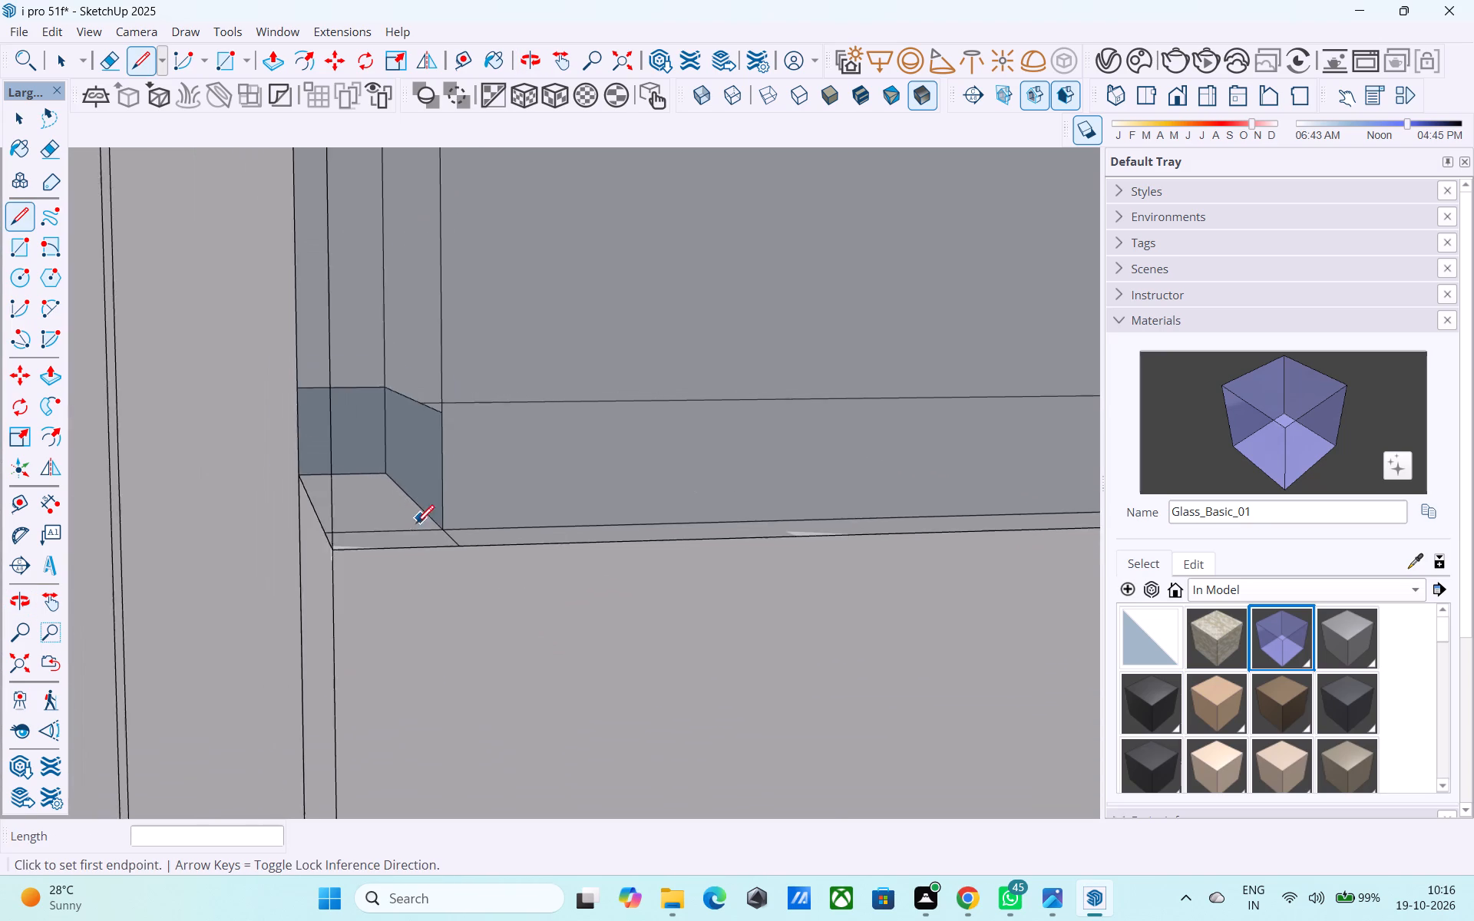
scroll(416, 525, down, 18)
middle_drag(455, 526, 154, 725)
middle_drag(445, 445, 170, 640)
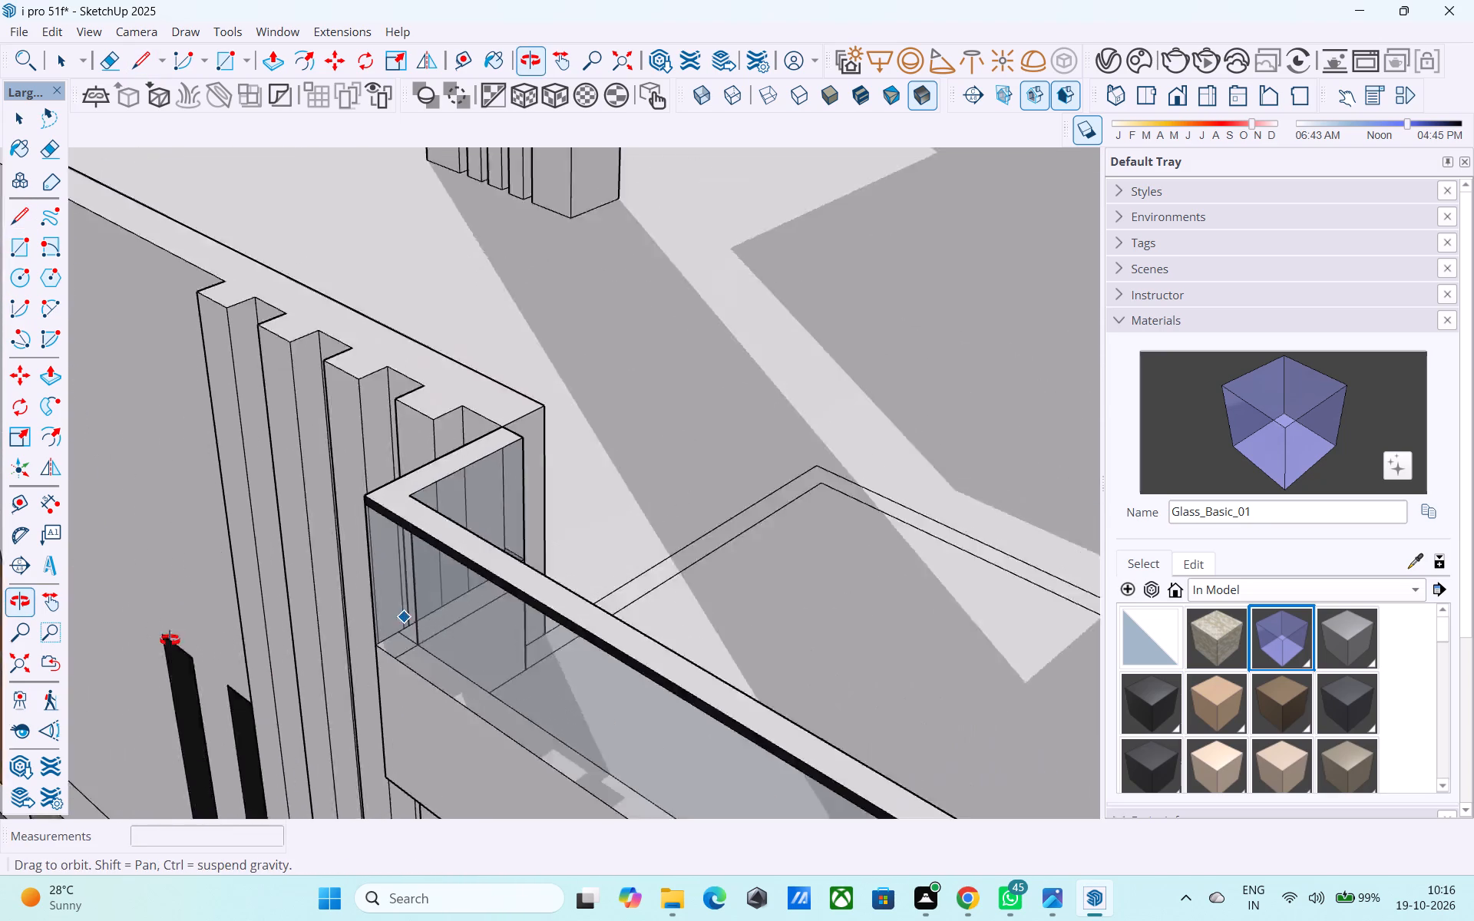
middle_drag(170, 640, 48, 641)
click(1258, 448)
scroll(358, 593, up, 5)
middle_drag(587, 610, 575, 606)
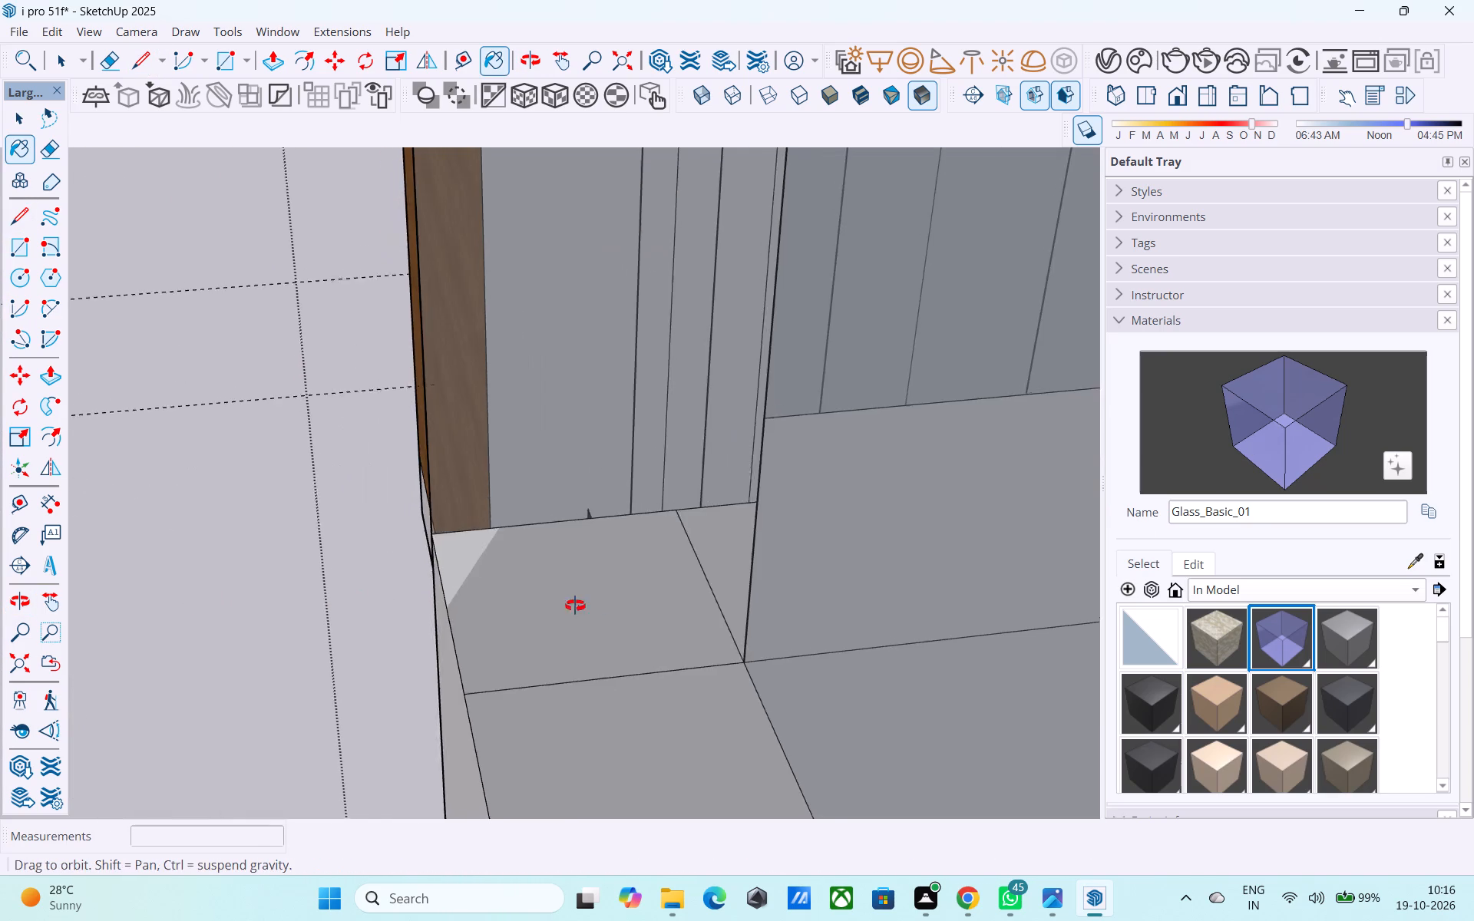
middle_drag(575, 606, 332, 612)
scroll(168, 569, down, 20)
scroll(168, 569, down, 6)
scroll(627, 588, up, 2)
scroll(415, 545, down, 6)
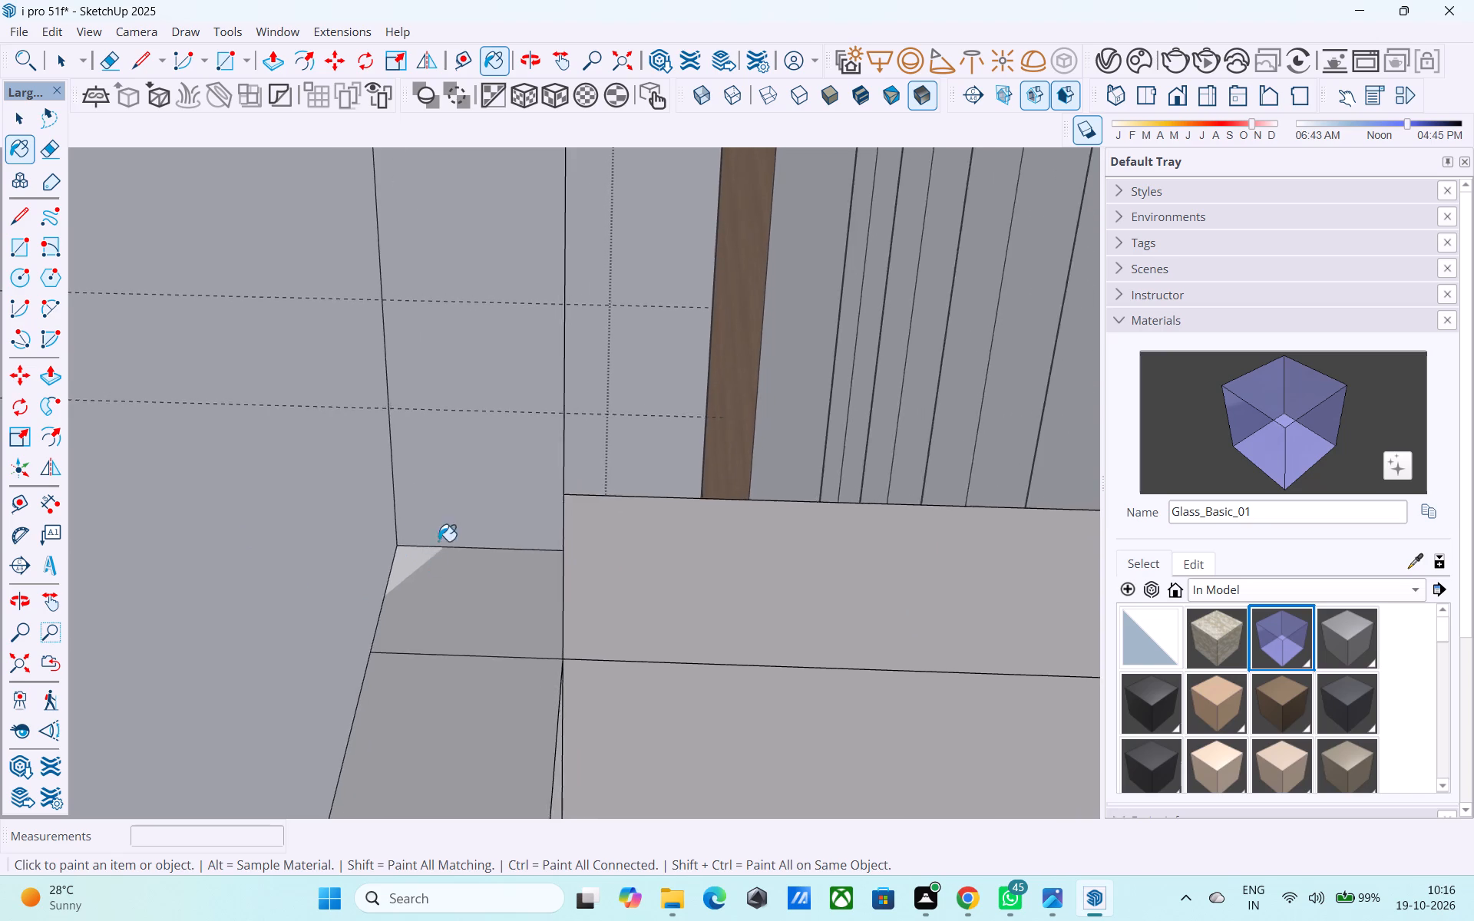
scroll(438, 541, down, 17)
middle_drag(632, 515, 298, 447)
click(359, 467)
middle_drag(443, 486, 156, 427)
scroll(584, 497, up, 3)
click(603, 484)
Erase the leftover horizontal edges of the old ledge height across the return glass beside the fluted wall.
key(e)
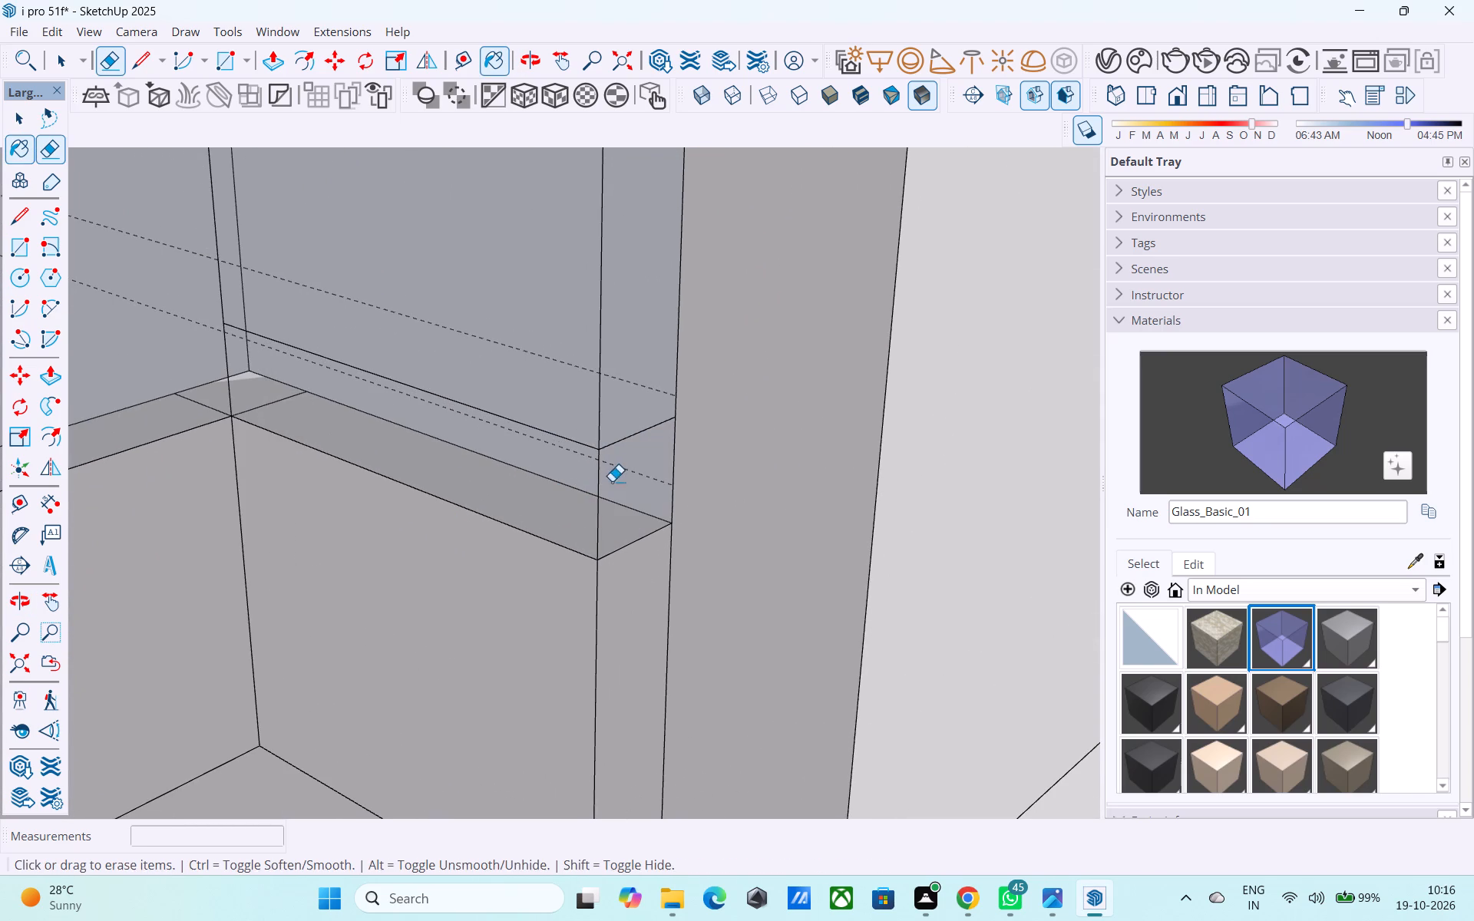
drag(626, 465, 604, 440)
drag(495, 443, 498, 404)
scroll(511, 415, down, 10)
Erase the seam lines crossing the ledge at the balcony corner near the fluted wall.
middle_drag(363, 587, 481, 623)
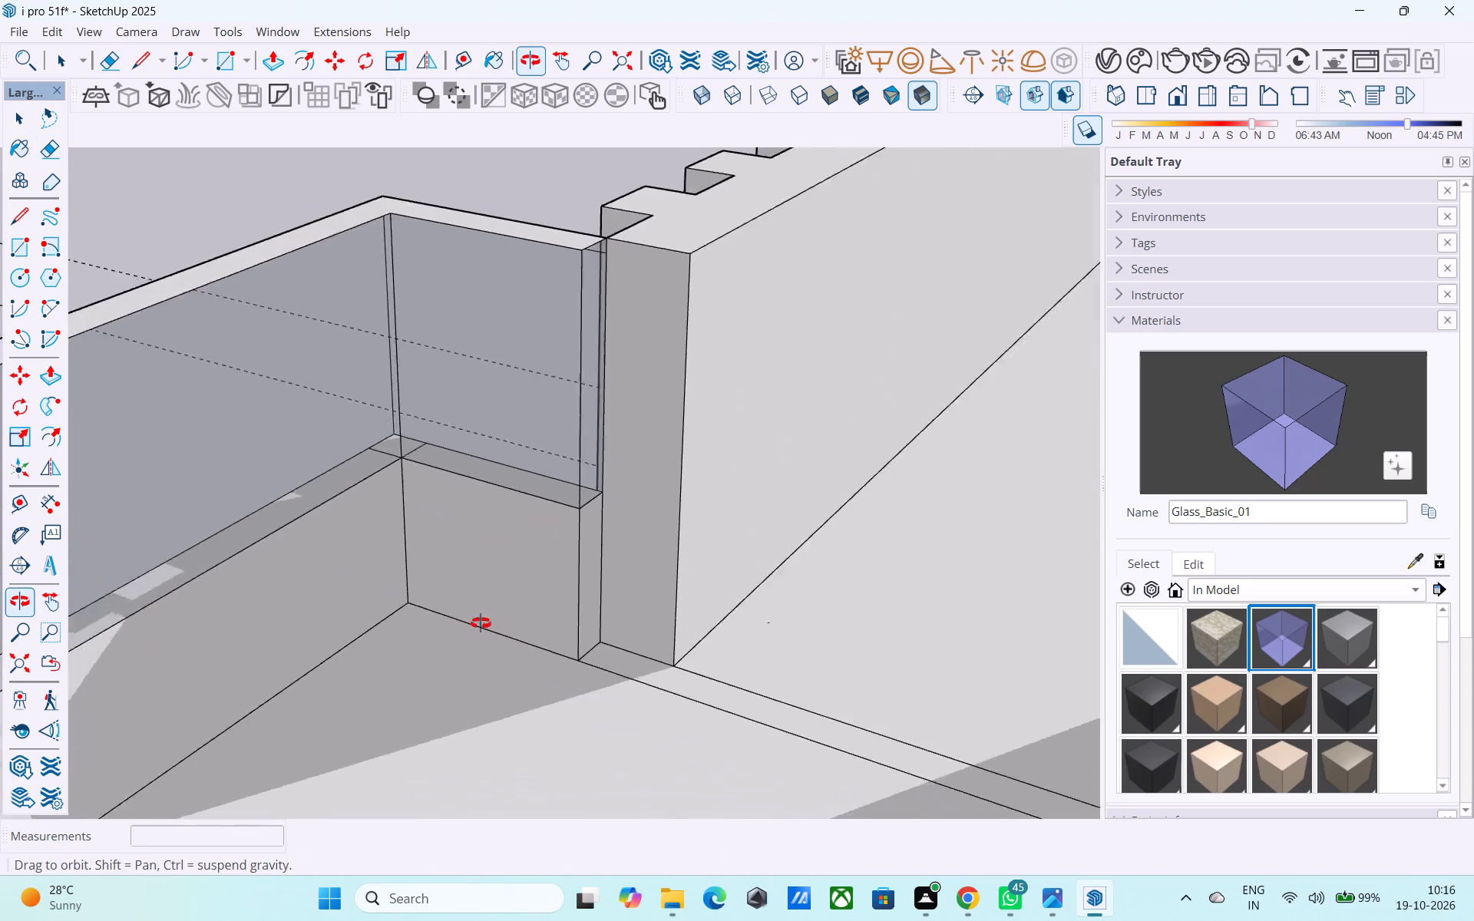
middle_drag(481, 623, 939, 596)
scroll(583, 640, up, 16)
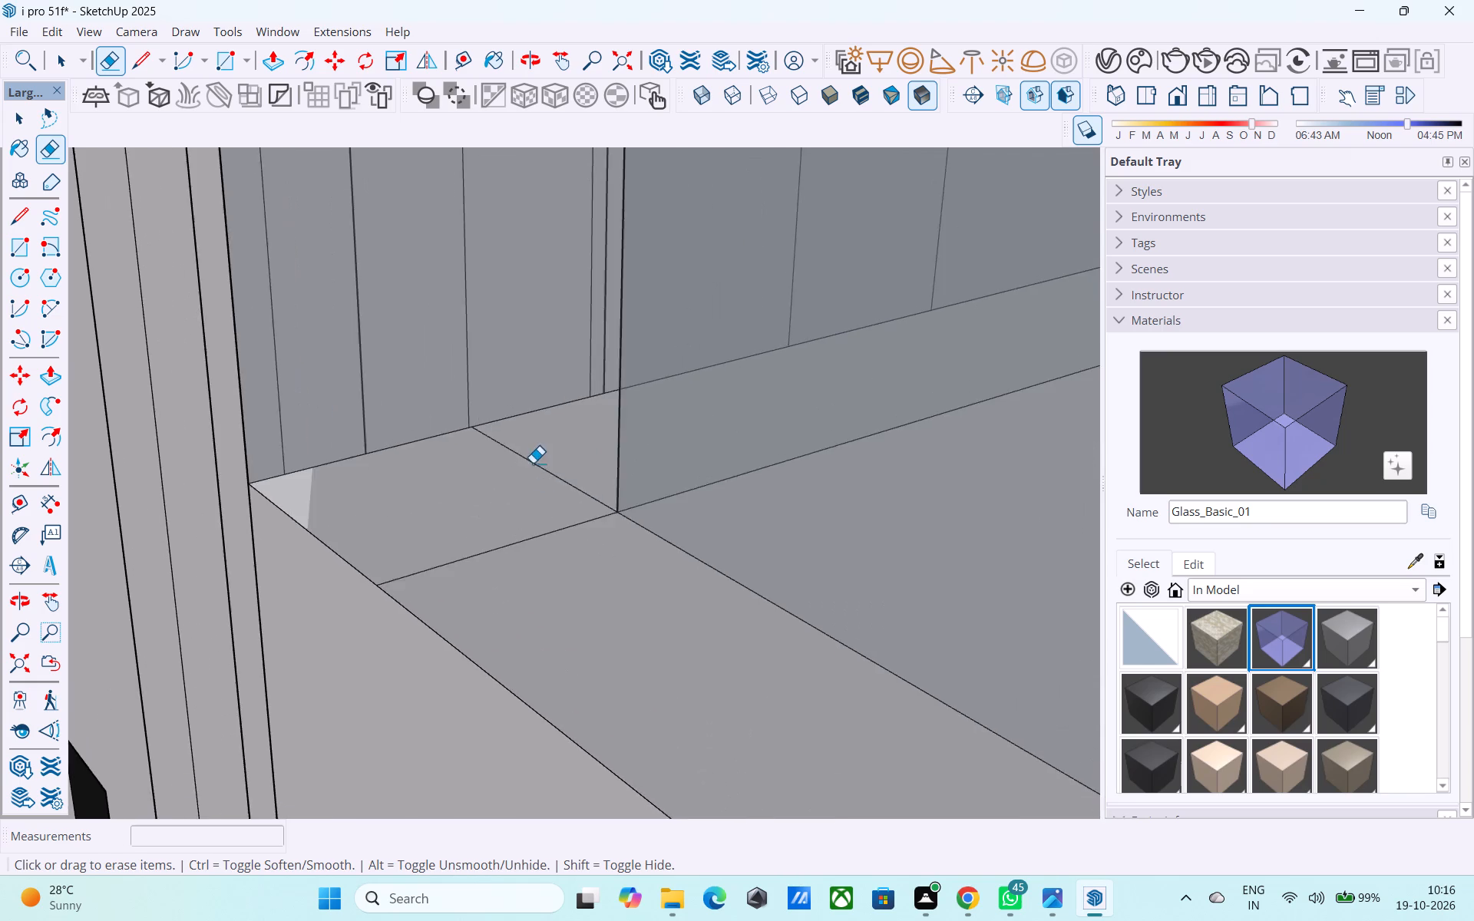
scroll(533, 463, up, 10)
middle_drag(487, 507, 190, 512)
shift+middle_drag(633, 590, 606, 582)
drag(621, 591, 623, 580)
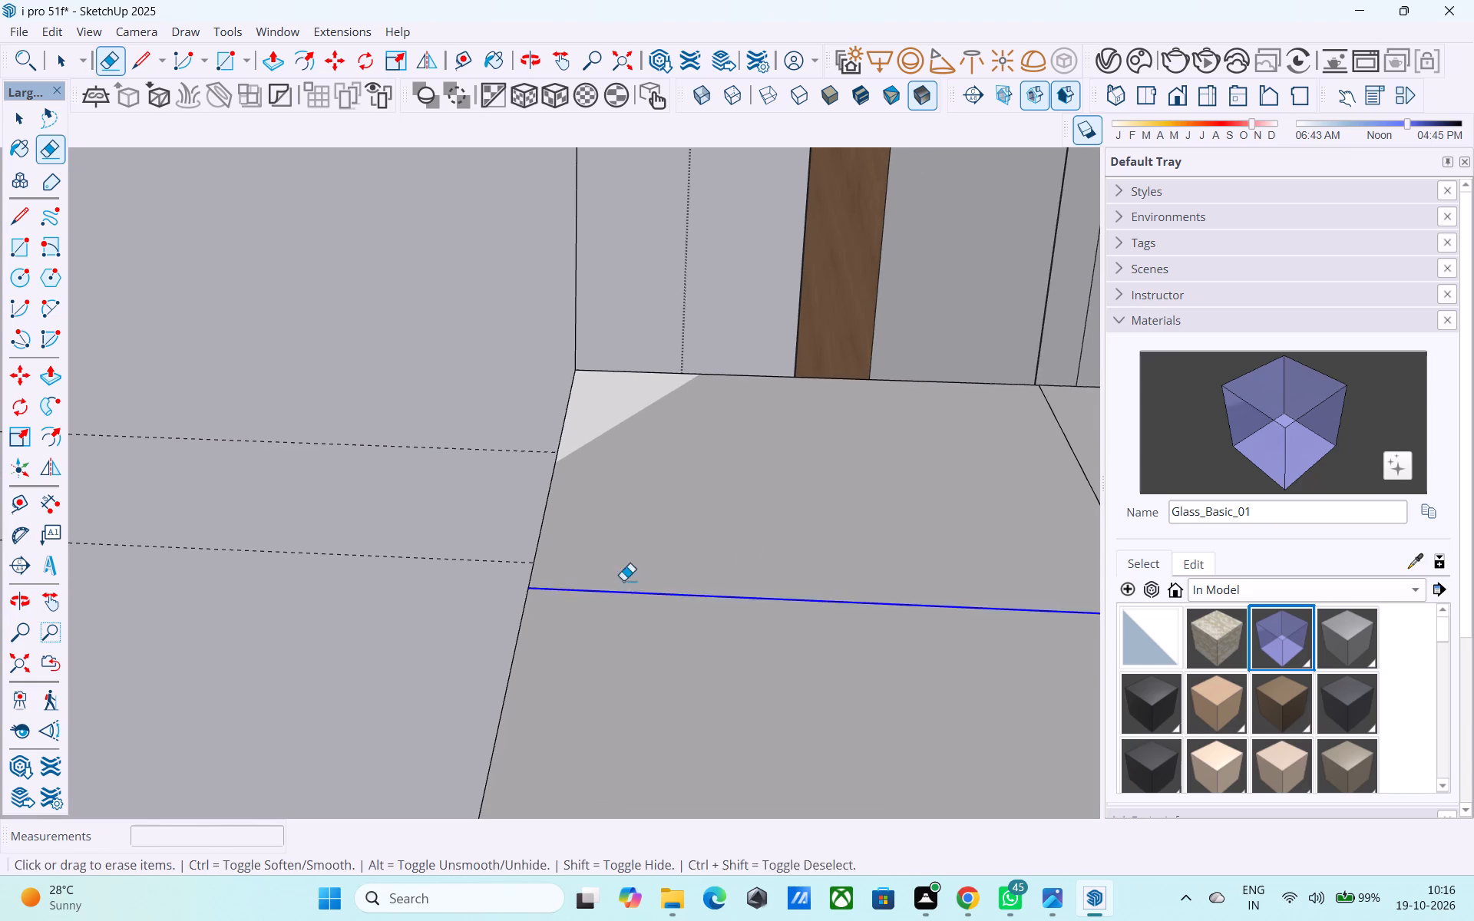
drag(623, 580, 620, 583)
middle_drag(841, 554, 728, 578)
drag(1026, 490, 938, 513)
Erase the seam line crossing the ledge at the upper balcony's opposite front corner, where the short end begins.
middle_drag(850, 573, 1171, 513)
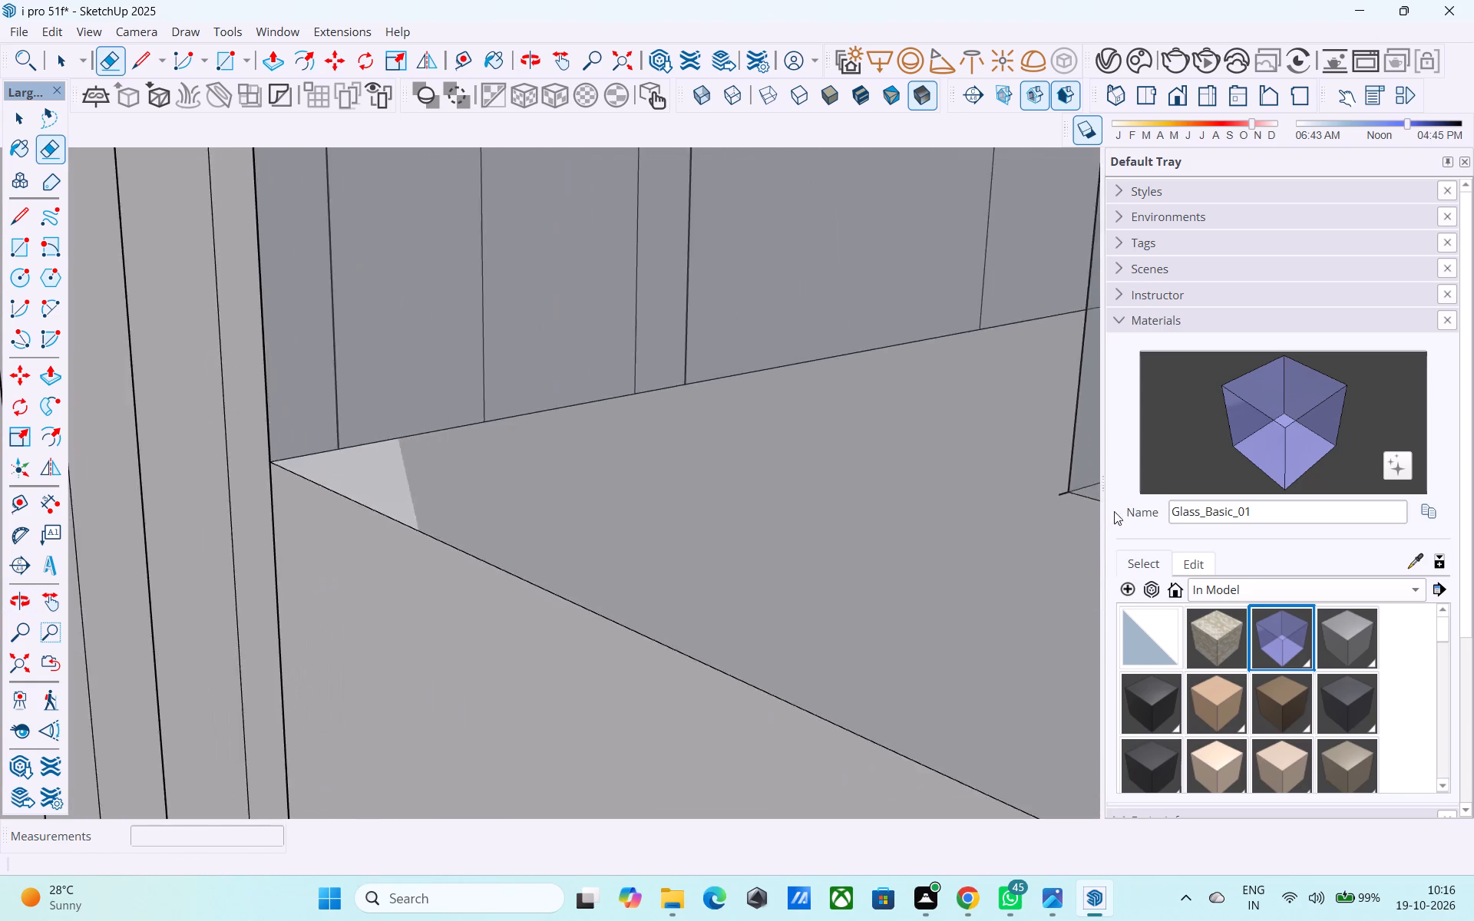
scroll(730, 516, down, 20)
scroll(730, 516, down, 15)
scroll(720, 563, up, 4)
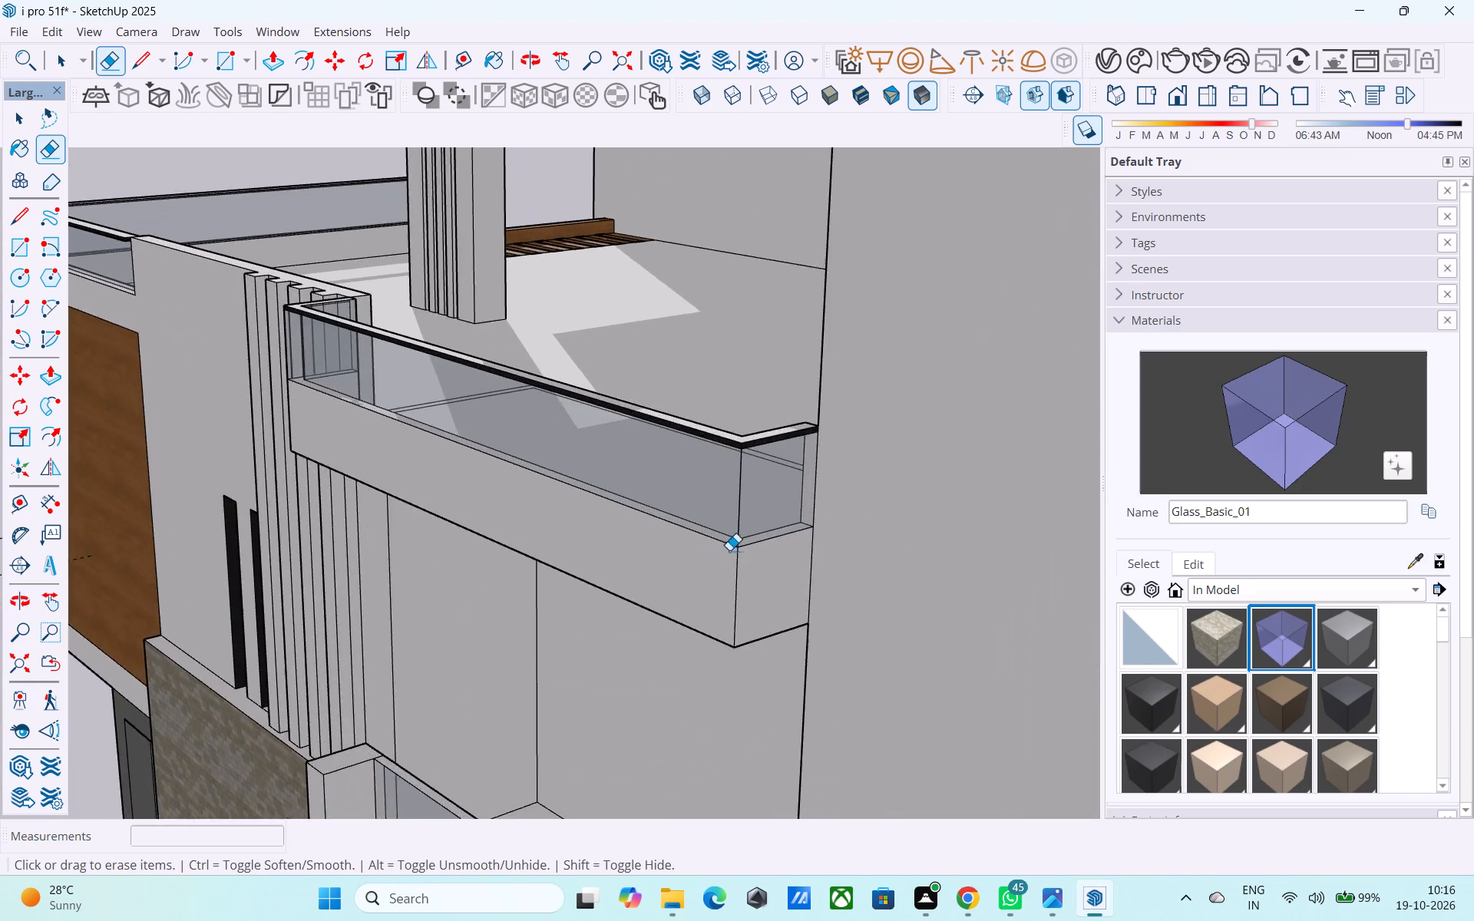
scroll(729, 550, up, 17)
middle_drag(743, 586, 484, 467)
scroll(534, 552, up, 6)
middle_drag(521, 540, 482, 540)
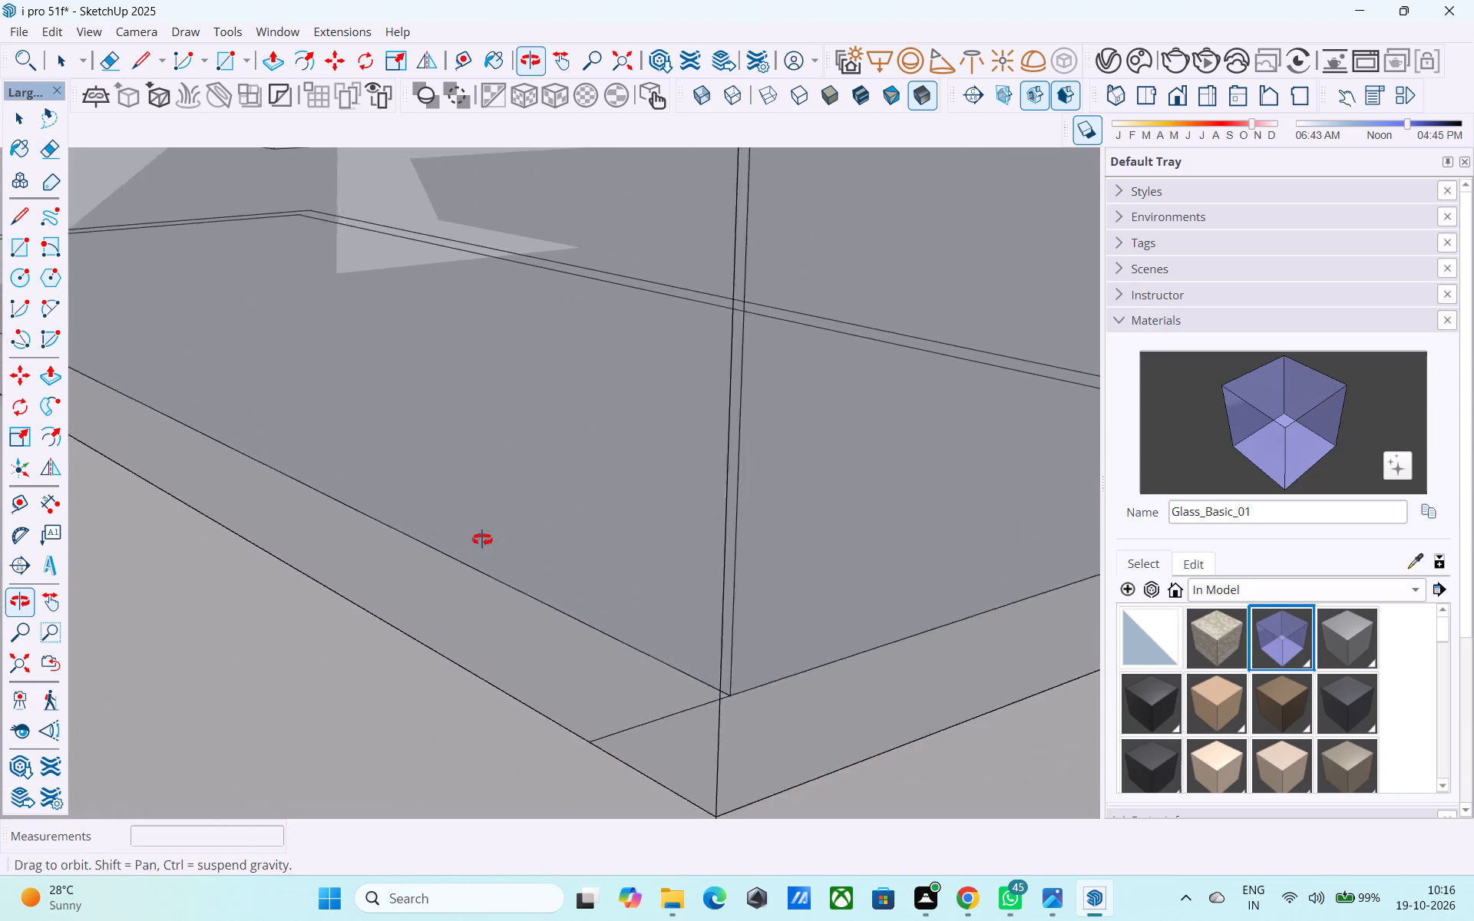
middle_drag(482, 540, 314, 527)
middle_drag(624, 560, 332, 573)
scroll(545, 651, up, 8)
middle_drag(571, 673, 529, 591)
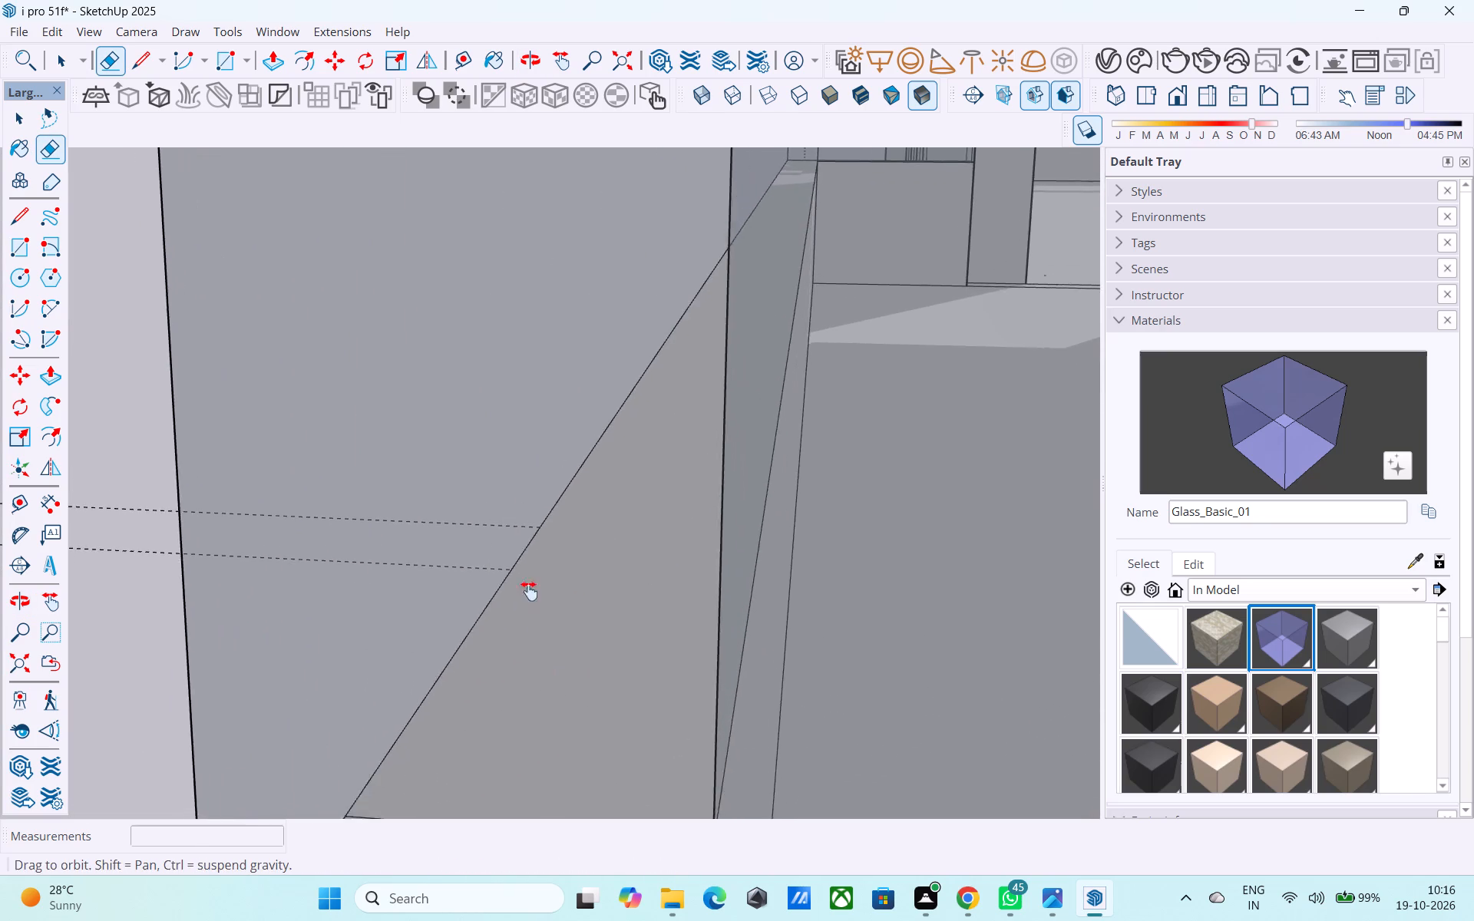
middle_drag(529, 591, 506, 530)
scroll(418, 604, up, 1)
middle_drag(409, 613, 258, 547)
scroll(262, 547, up, 1)
shift+middle_drag(567, 723, 283, 476)
middle_drag(385, 553, 296, 604)
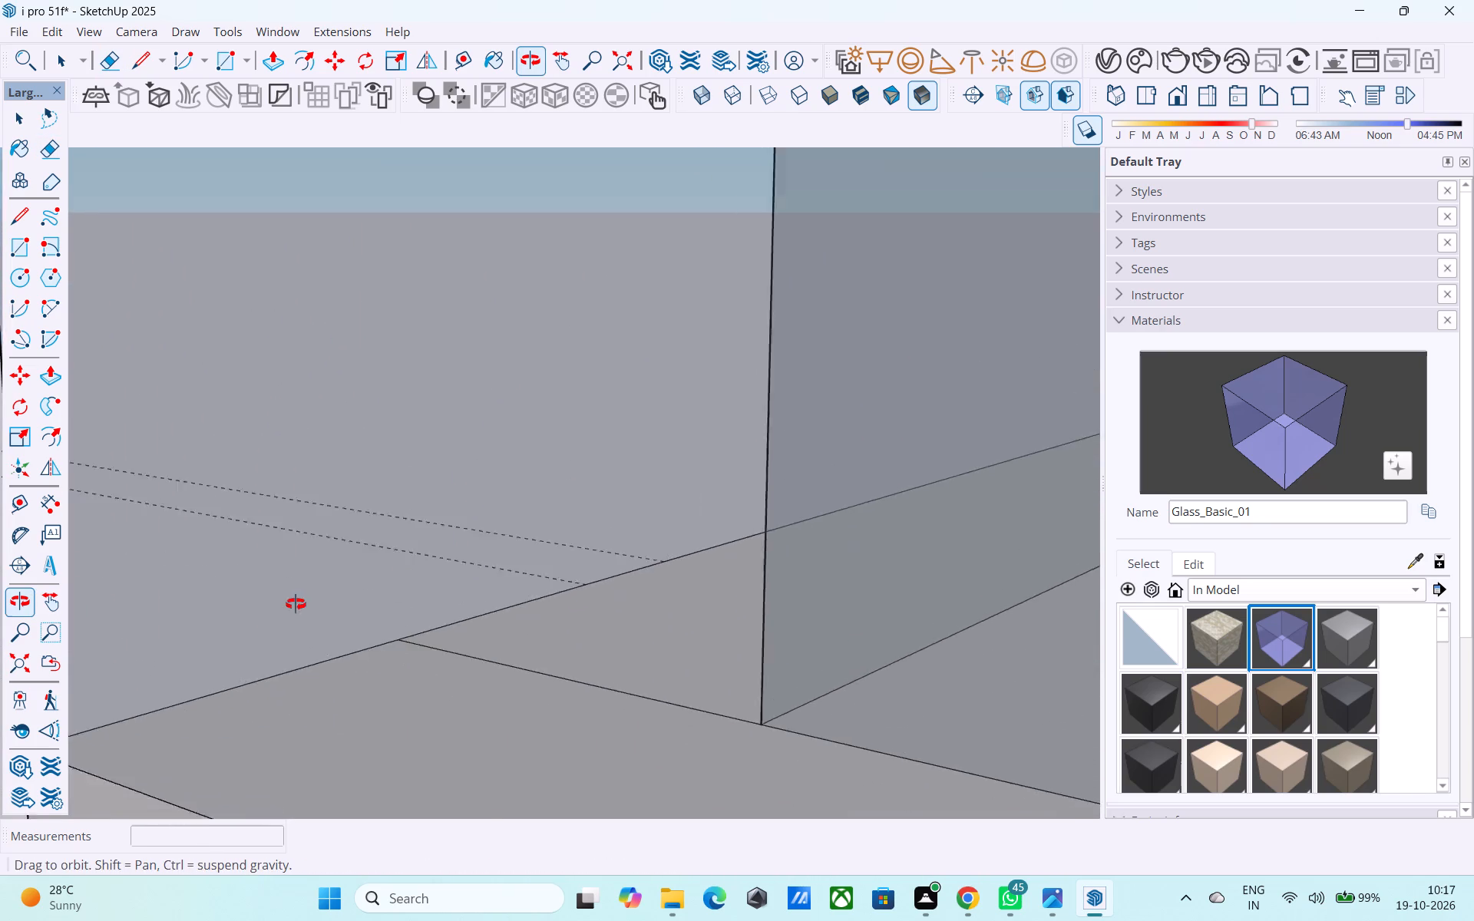
middle_drag(296, 604, 177, 609)
shift+middle_drag(623, 582, 135, 632)
shift+middle_drag(463, 567, 246, 606)
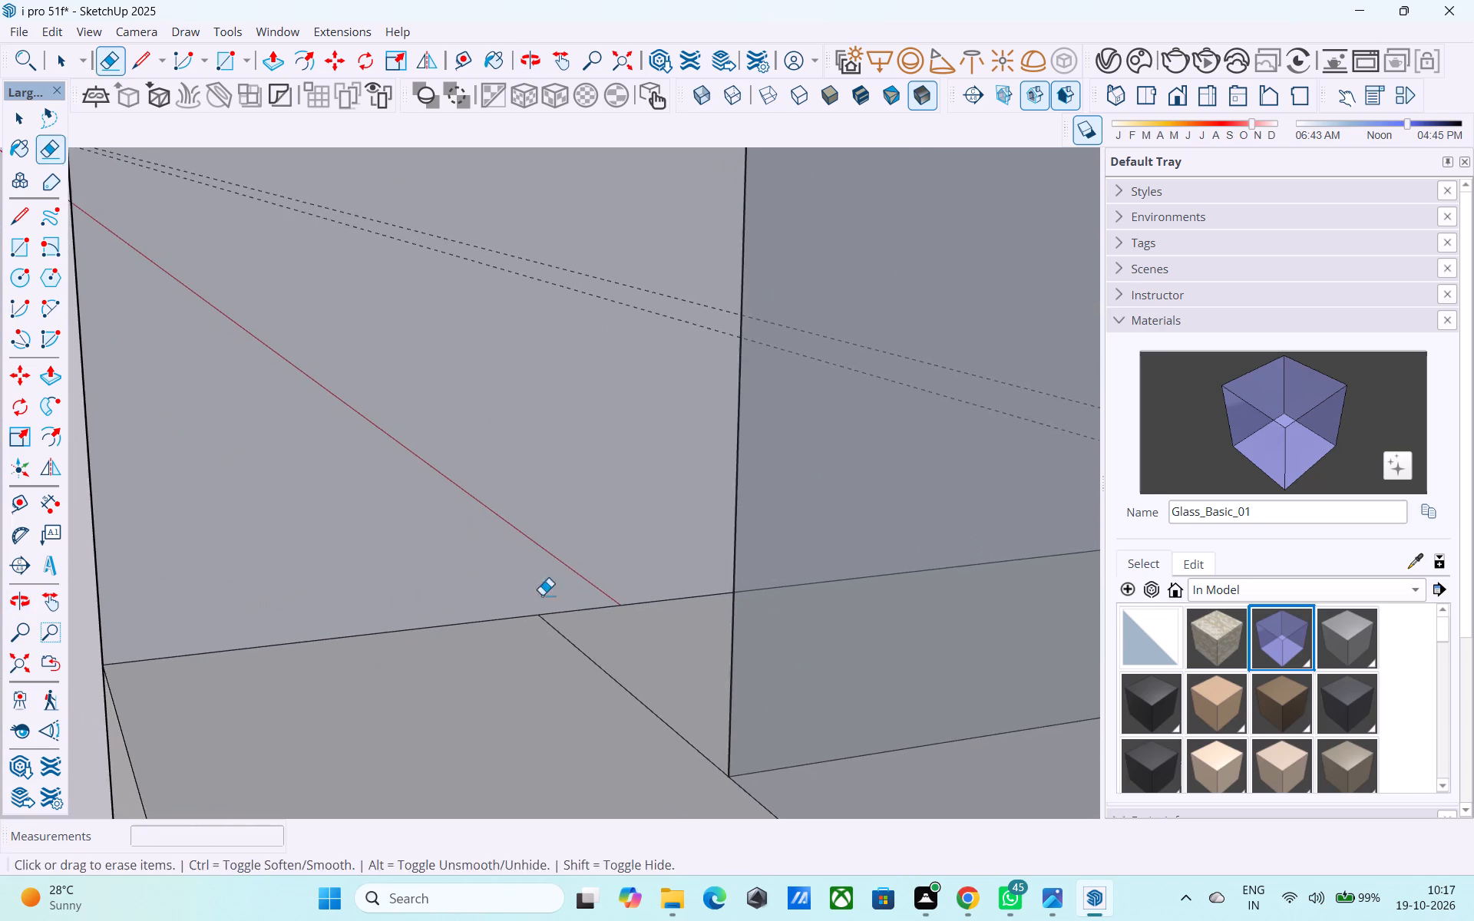
shift+middle_drag(570, 586, 187, 602)
shift+middle_drag(563, 601, 223, 627)
middle_drag(623, 602, 363, 589)
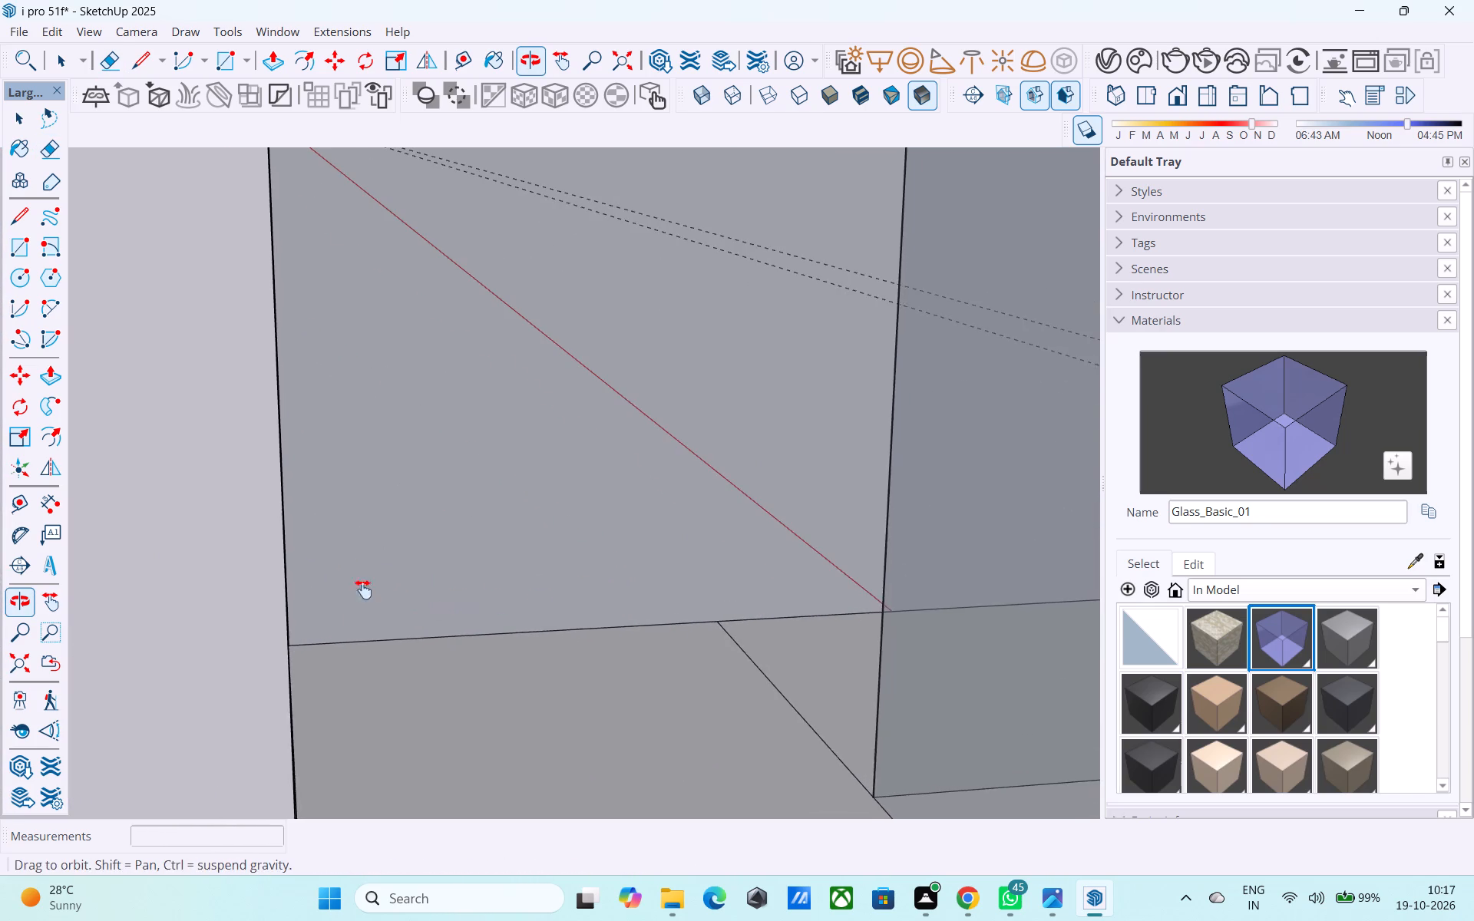
middle_drag(363, 589, 302, 586)
shift+middle_drag(815, 573, 766, 576)
drag(768, 667, 719, 682)
drag(735, 691, 680, 707)
Save the model.
middle_drag(620, 741, 1122, 655)
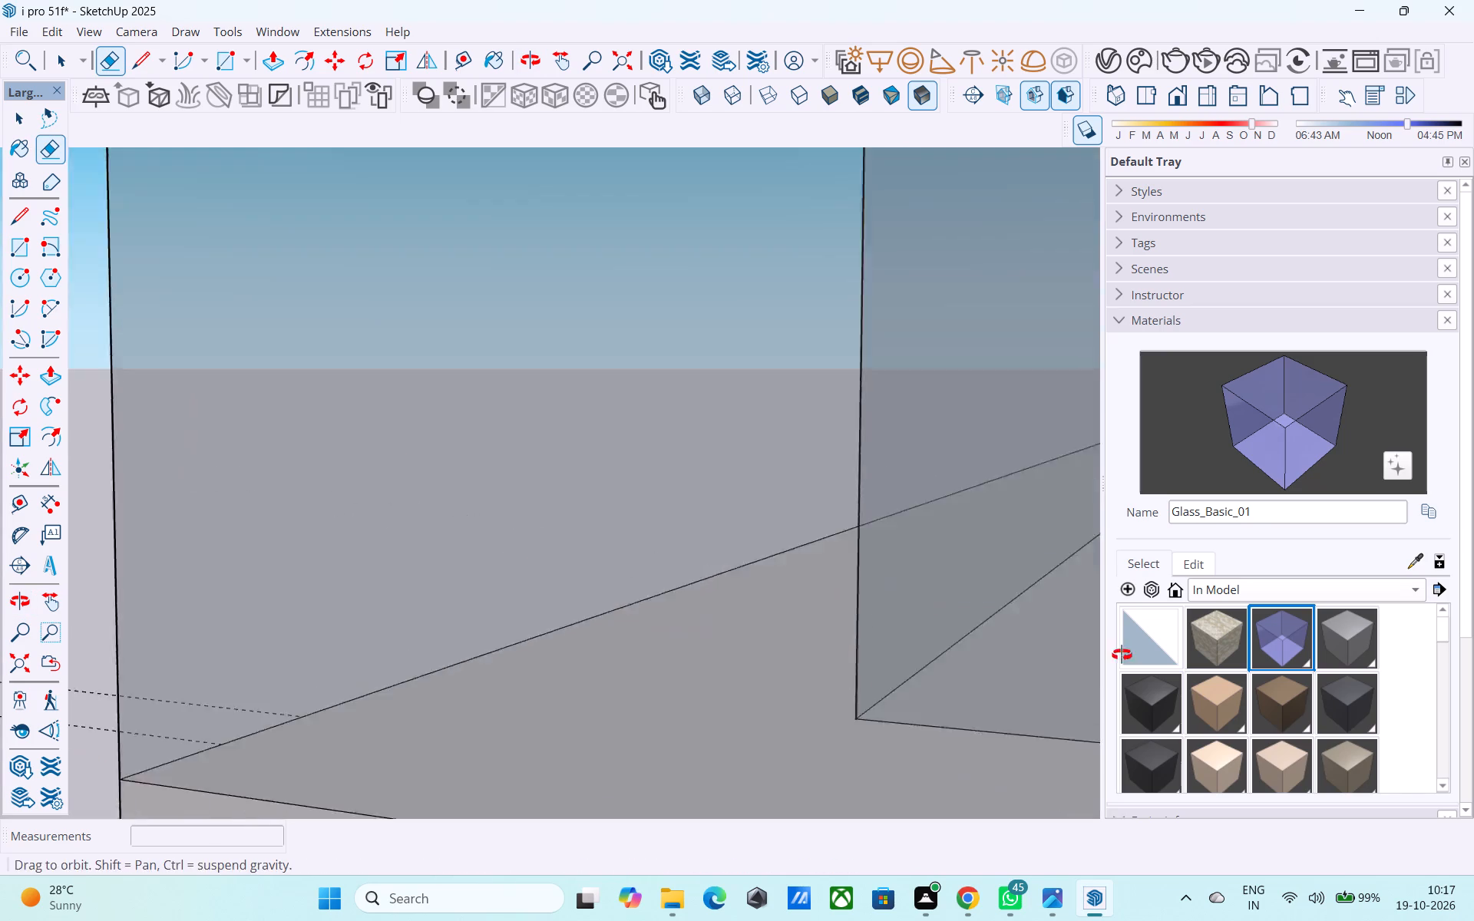
middle_drag(1122, 655, 1307, 614)
scroll(1132, 594, down, 20)
scroll(1132, 594, down, 18)
key(space)
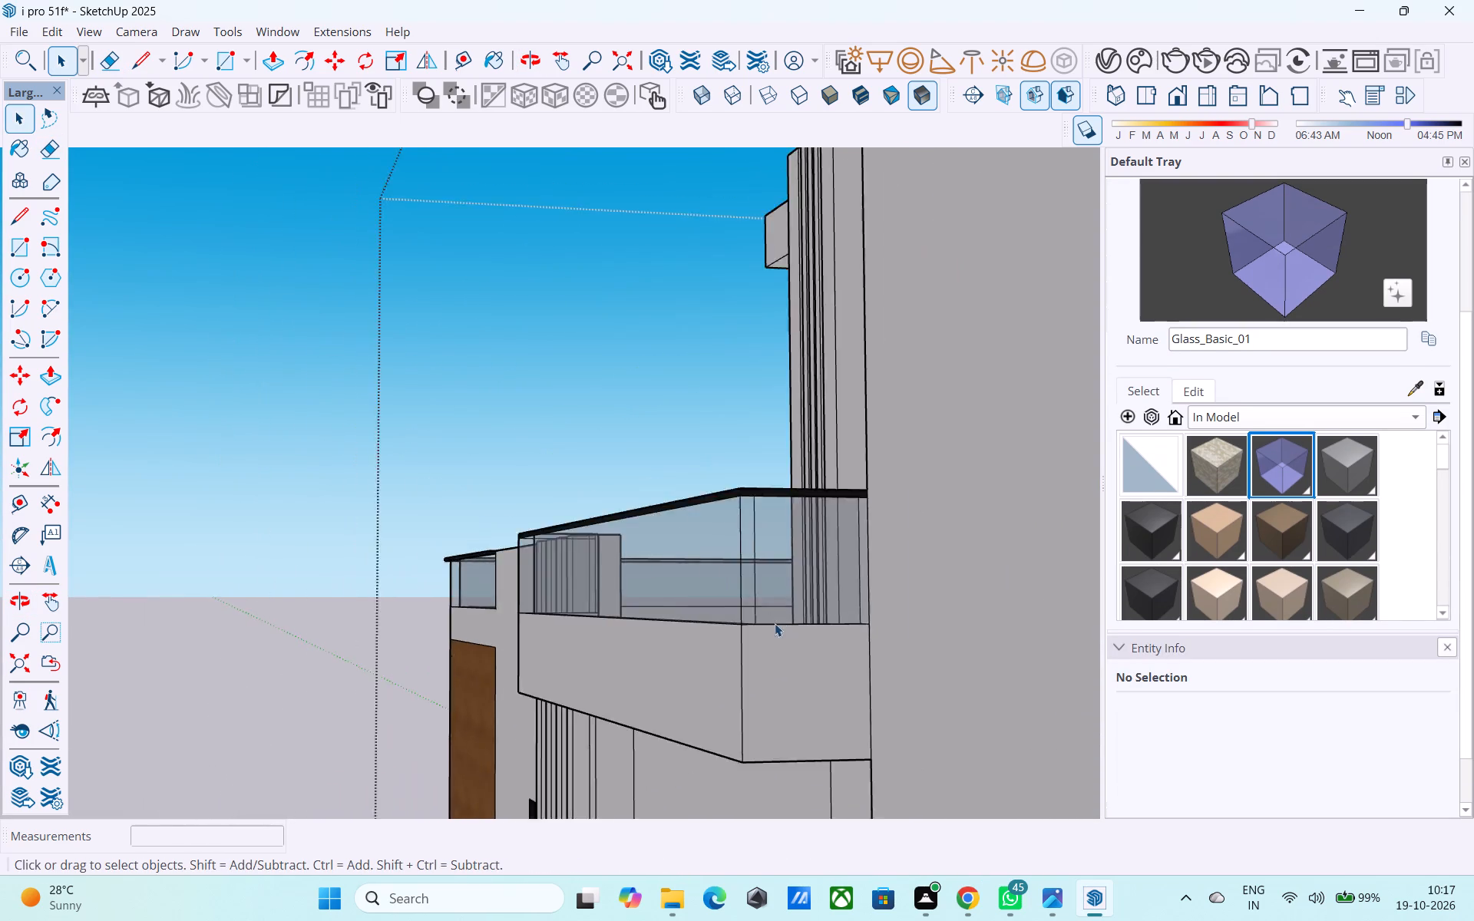
scroll(775, 623, down, 6)
key(ctrl+s)
Examine the whole facade from several angles, comparing the upper balcony's railing and band with the lower balcony.
scroll(788, 650, down, 9)
scroll(705, 616, up, 1)
scroll(706, 619, down, 1)
shift+middle_drag(917, 665, 827, 588)
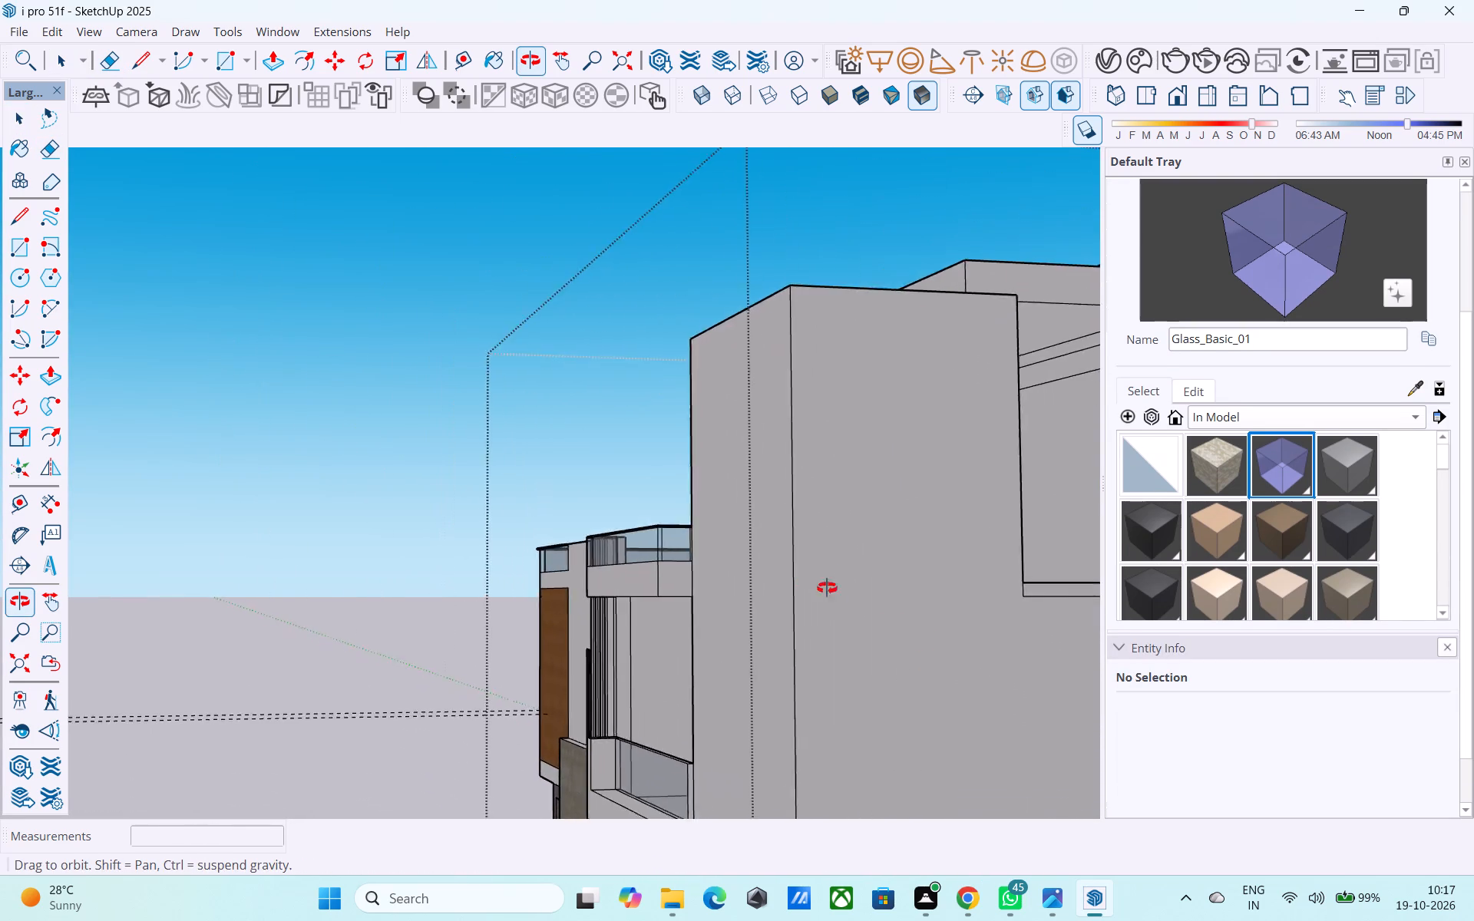
shift+middle_drag(827, 588, 1261, 700)
scroll(907, 499, down, 5)
shift+middle_drag(874, 528, 931, 589)
scroll(931, 589, up, 3)
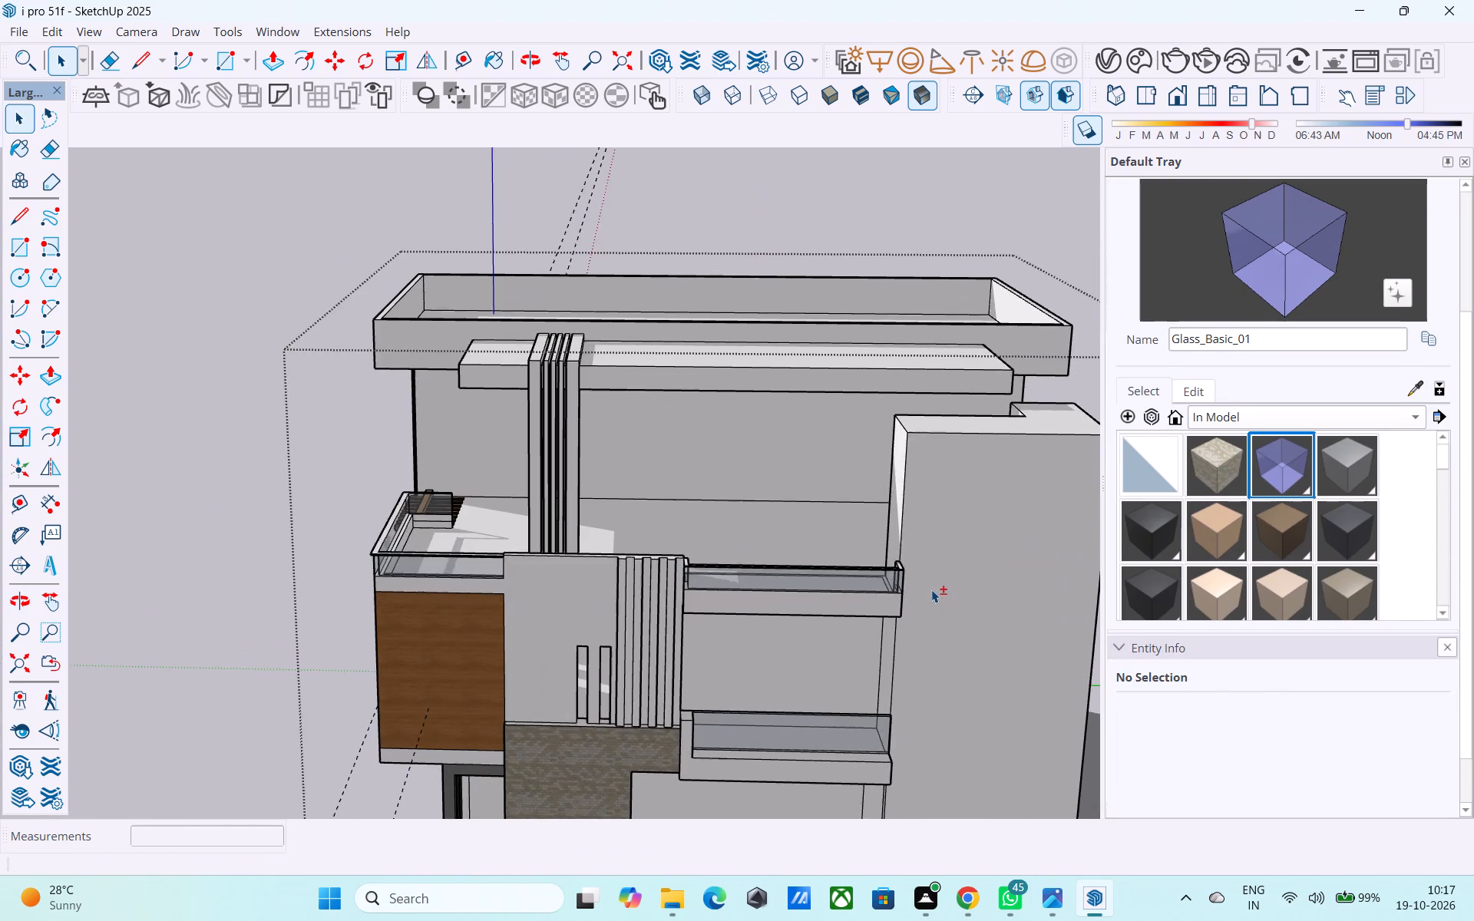
shift+middle_drag(931, 589, 953, 535)
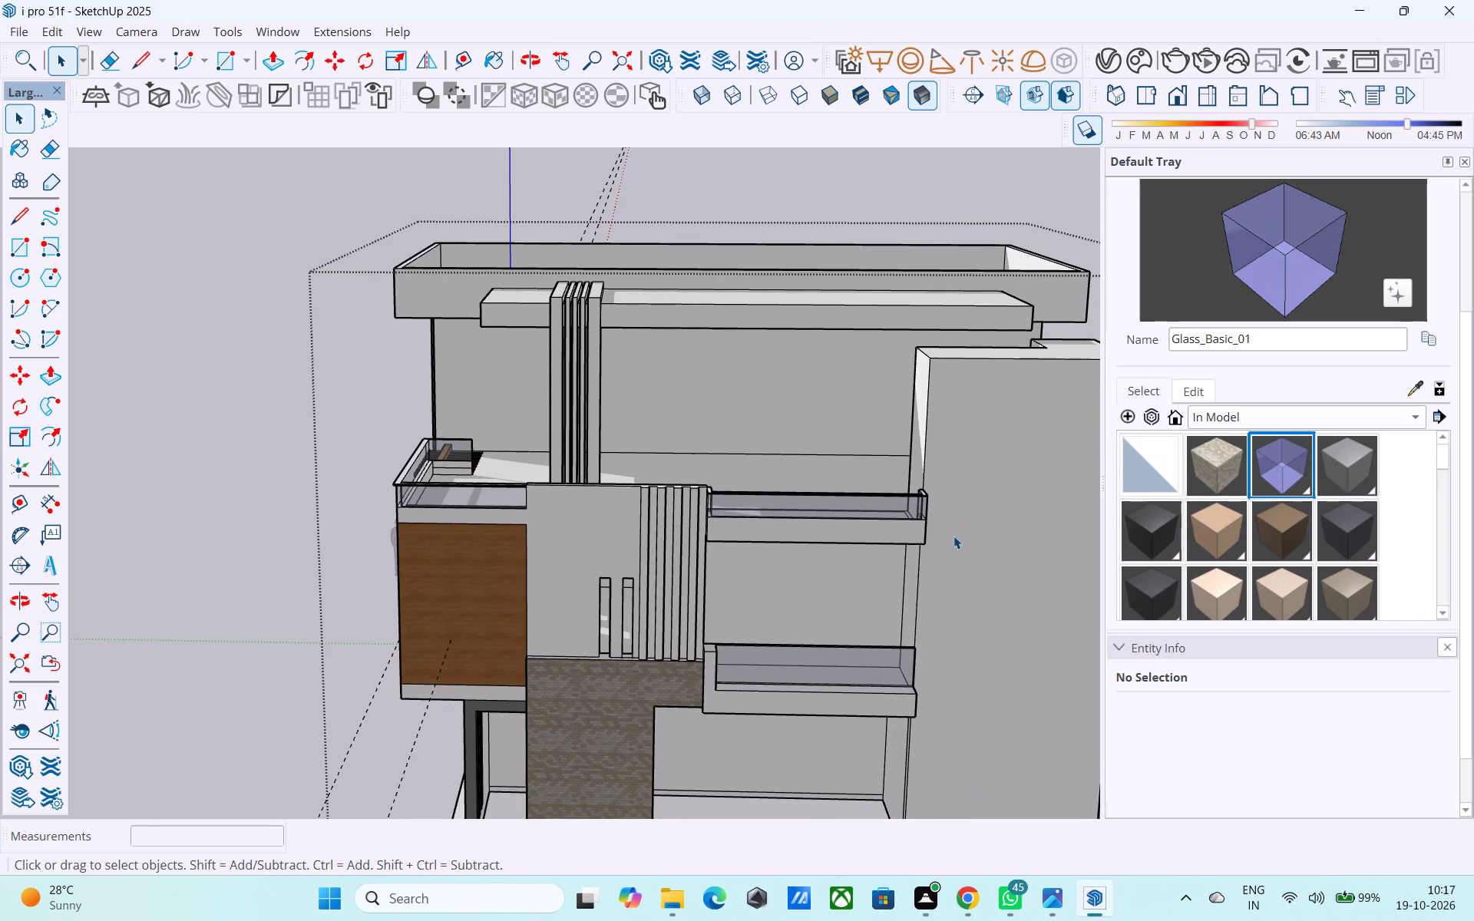
scroll(871, 525, down, 4)
middle_drag(864, 535, 922, 546)
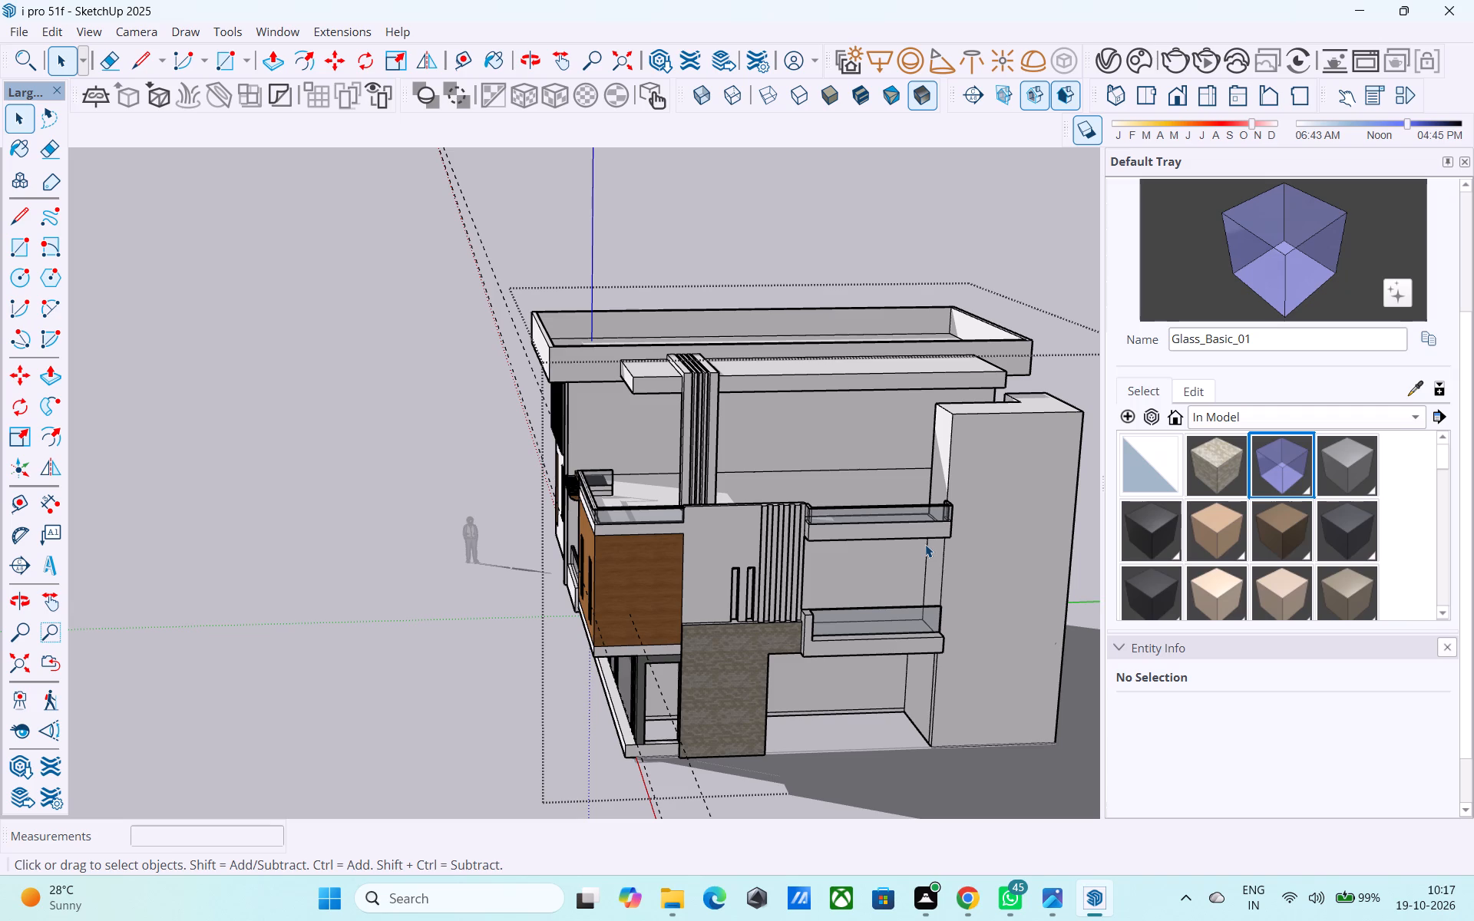
middle_drag(931, 599, 917, 595)
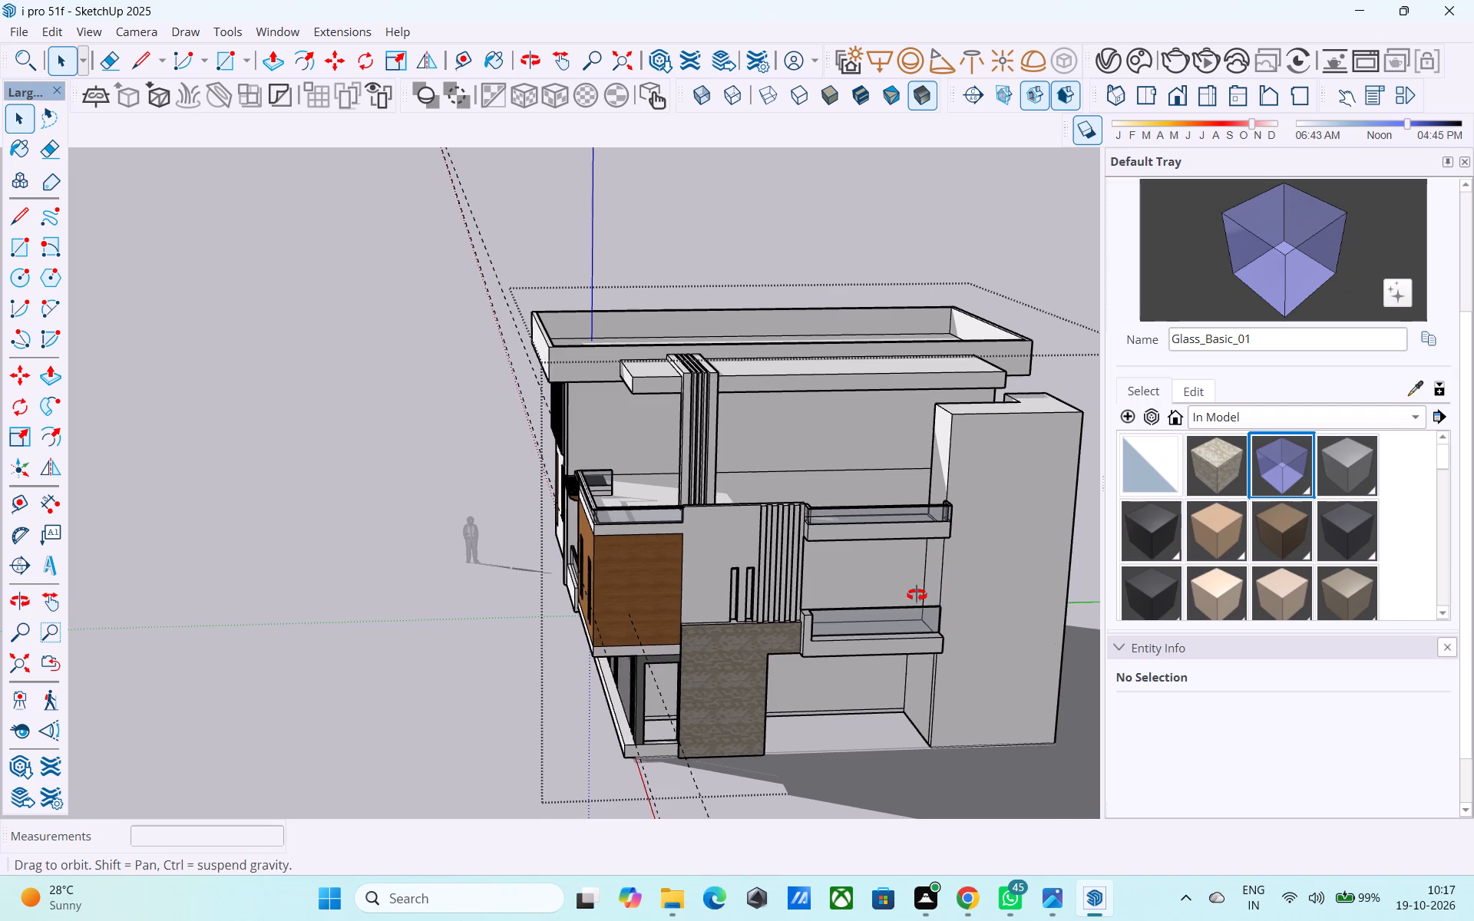
middle_drag(917, 595, 889, 579)
scroll(889, 580, up, 6)
middle_drag(887, 592, 921, 644)
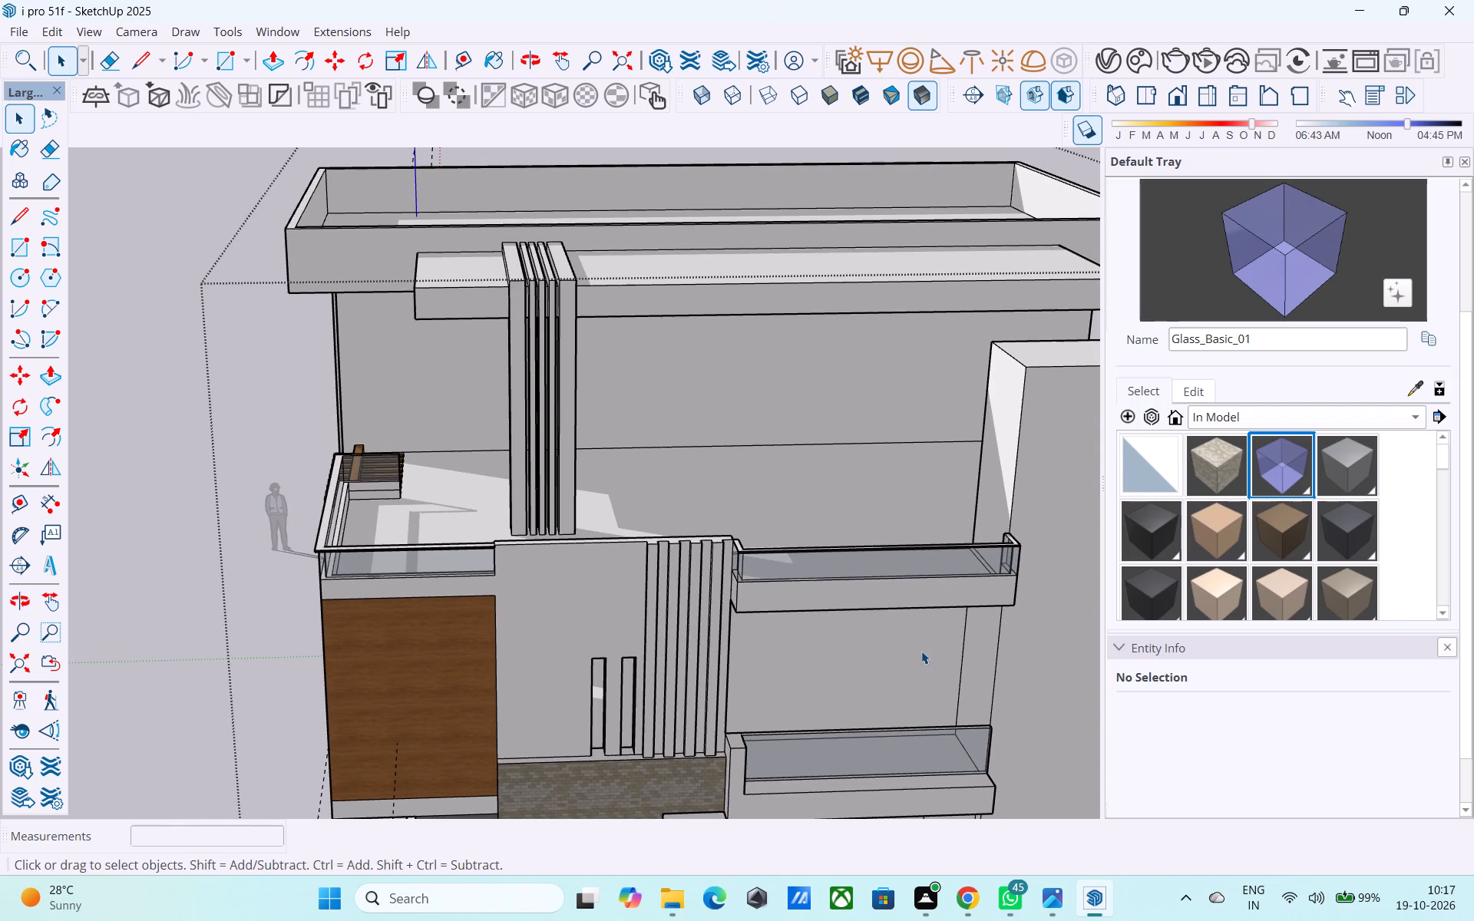
Place a vertical guide 1' from the wall corner on the recessed wall between the two balconies.
middle_drag(921, 652, 913, 632)
scroll(957, 674, up, 3)
key(t)
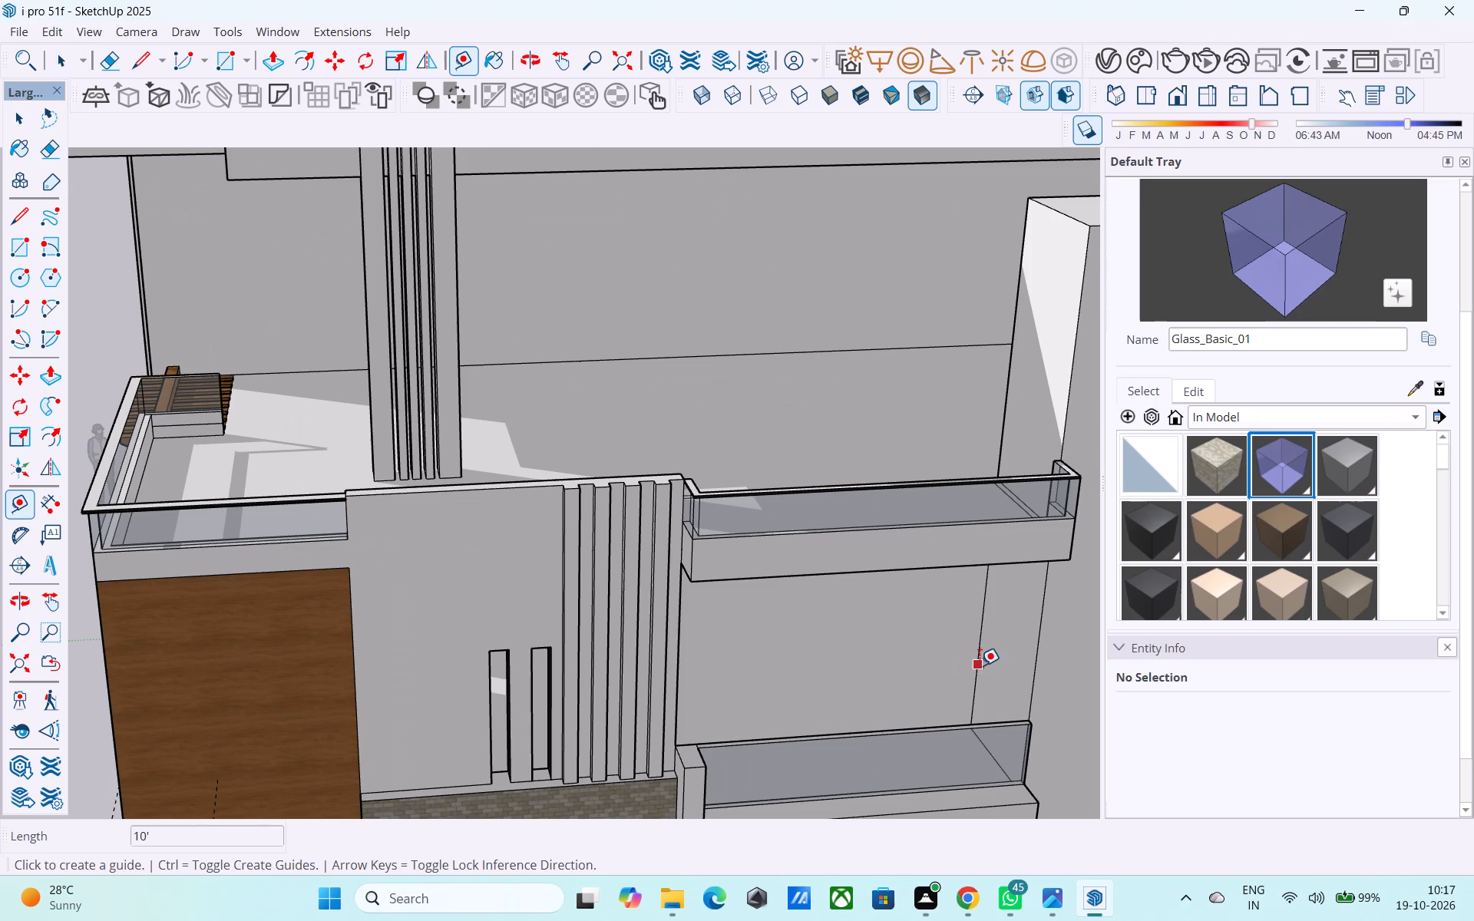
click(980, 663)
middle_drag(934, 661, 897, 602)
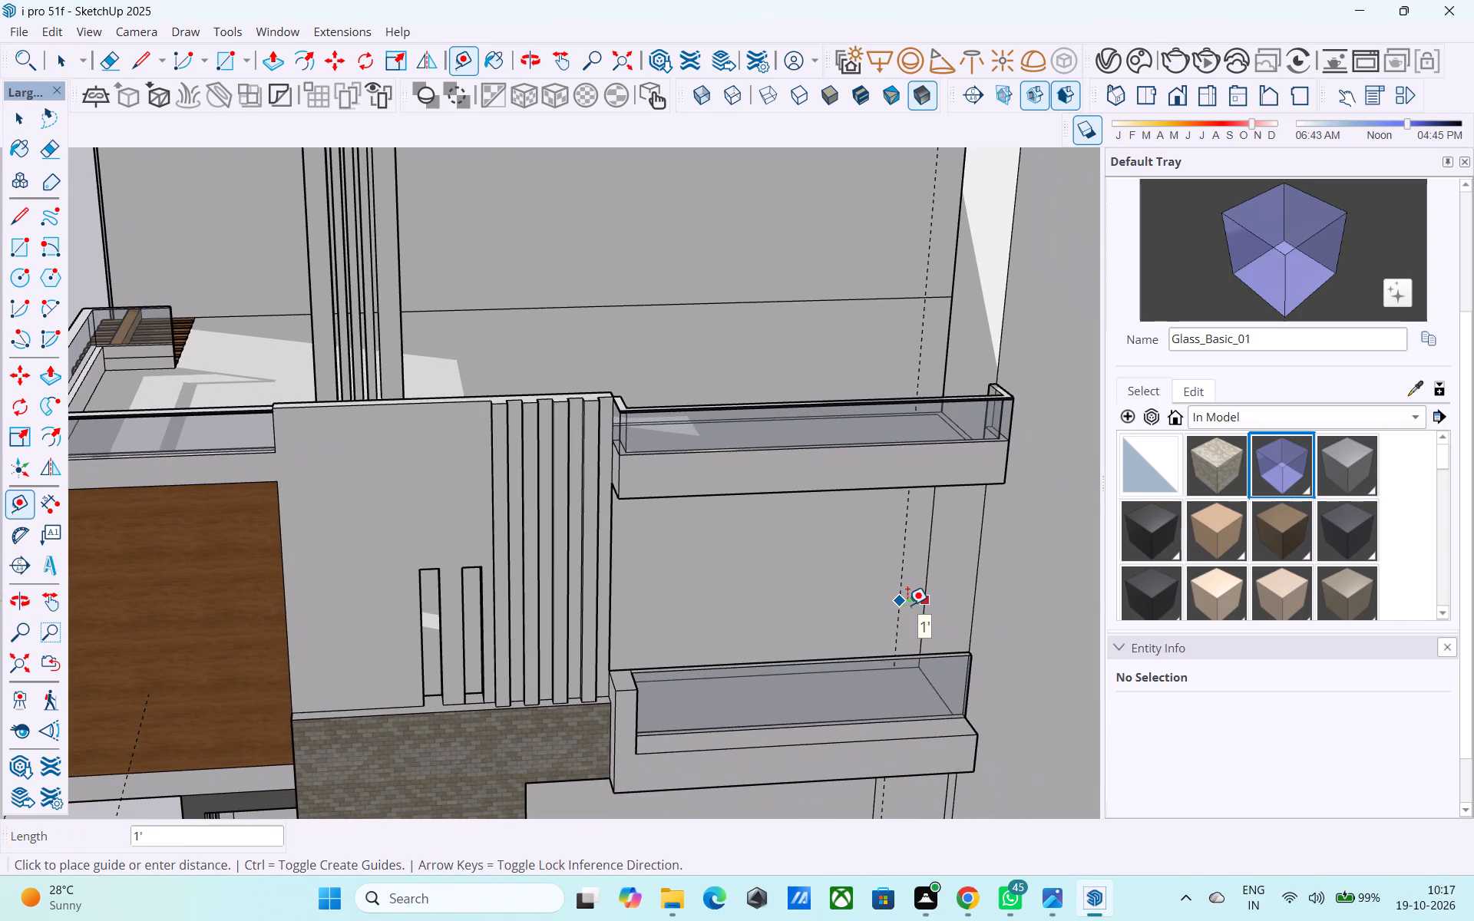
click(907, 605)
Draw a door rectangle 4' wide and 7' high from the guide's foot on the wall behind the lower balcony.
key(r)
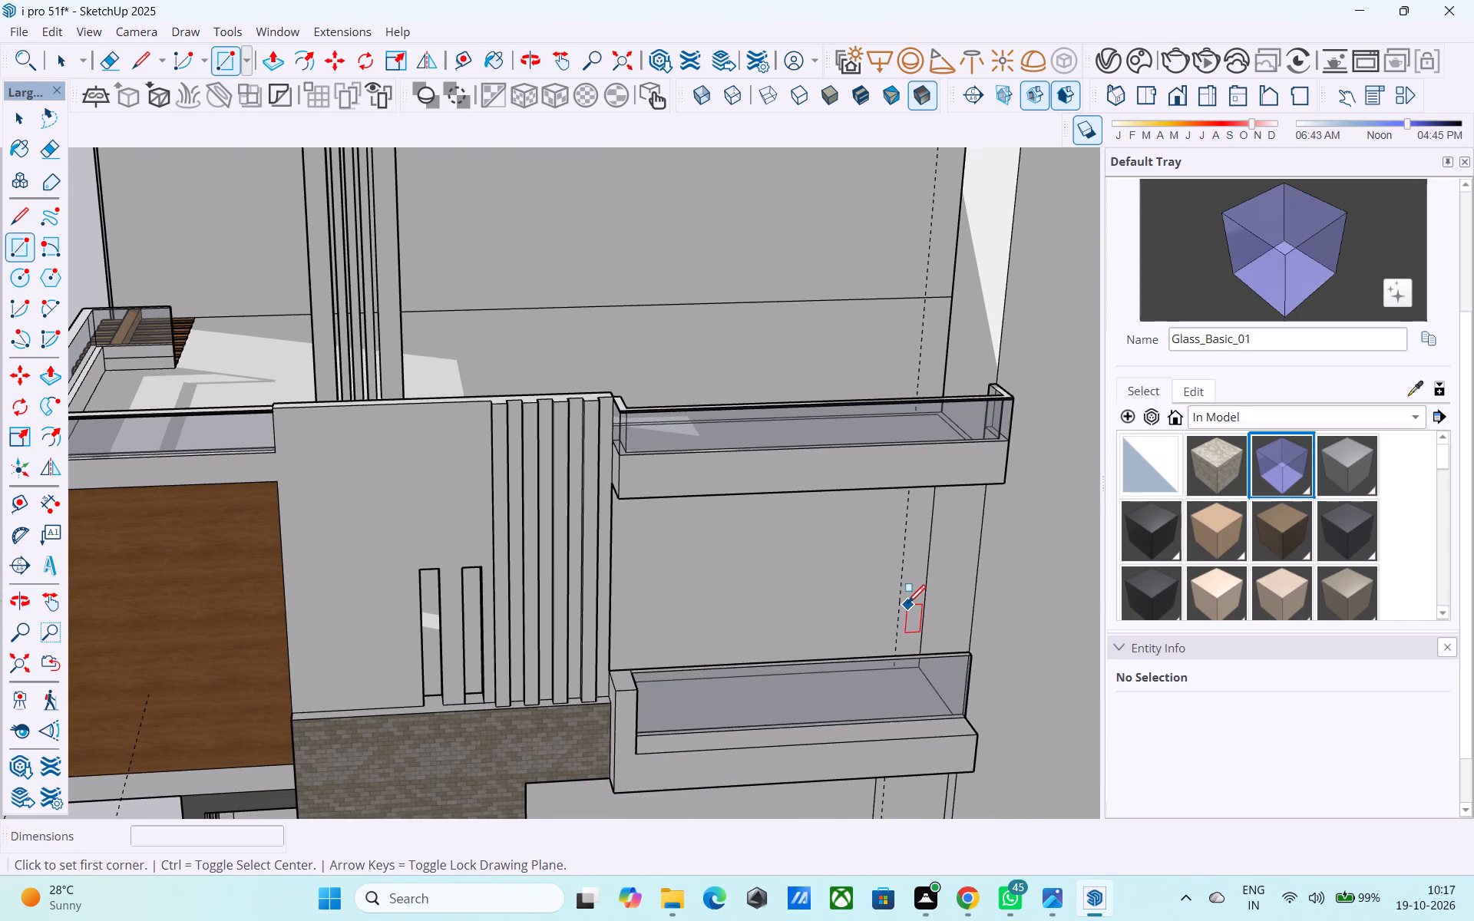
shift+middle_drag(907, 604, 891, 536)
middle_drag(930, 711, 909, 617)
scroll(873, 654, up, 5)
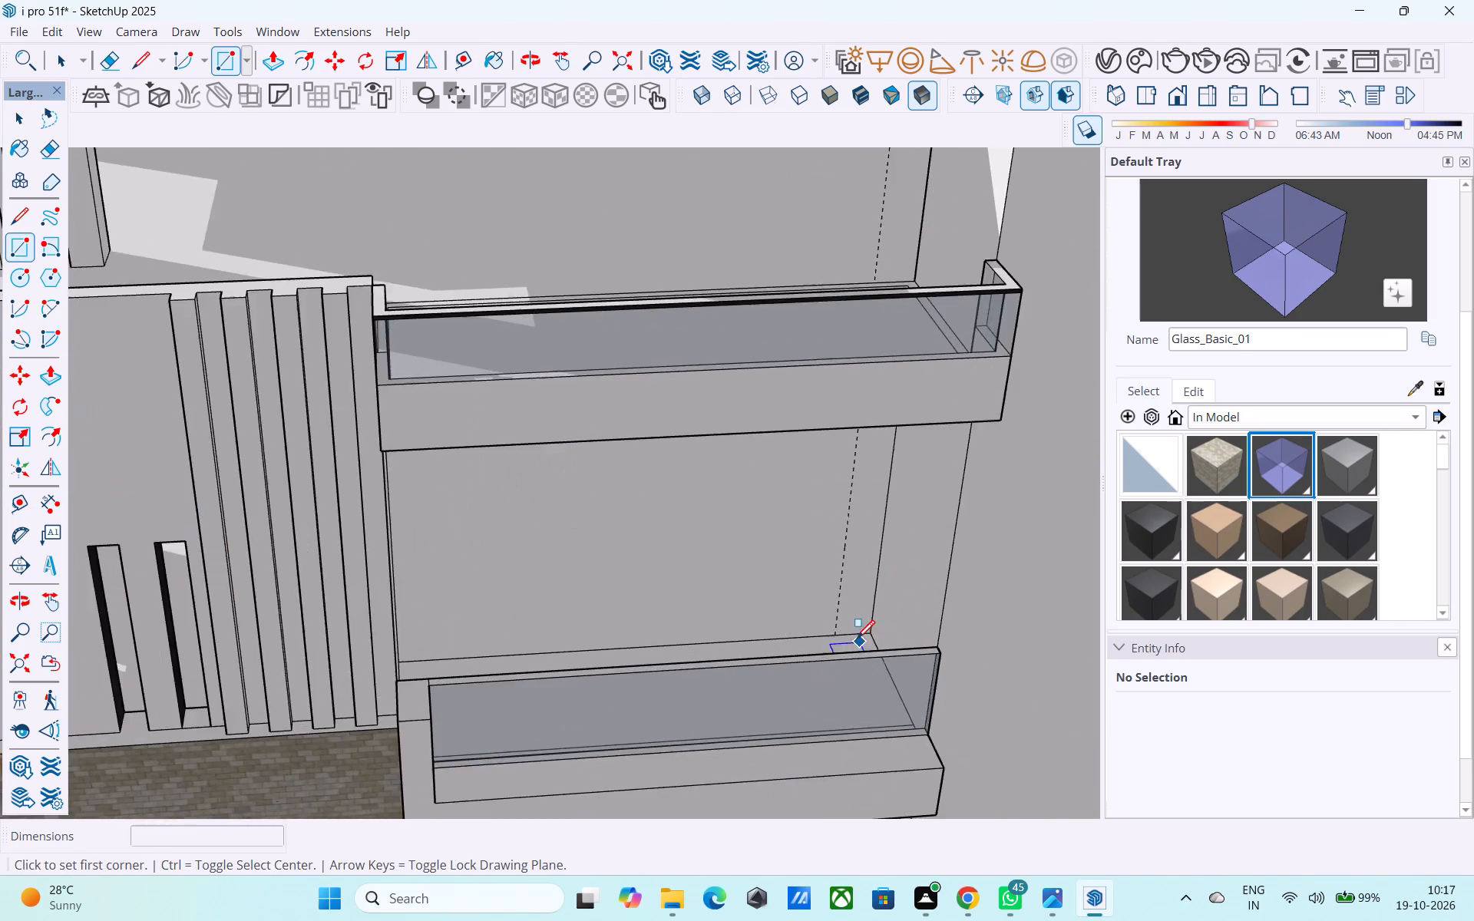
scroll(857, 640, up, 2)
click(830, 629)
shift+middle_drag(742, 453, 750, 414)
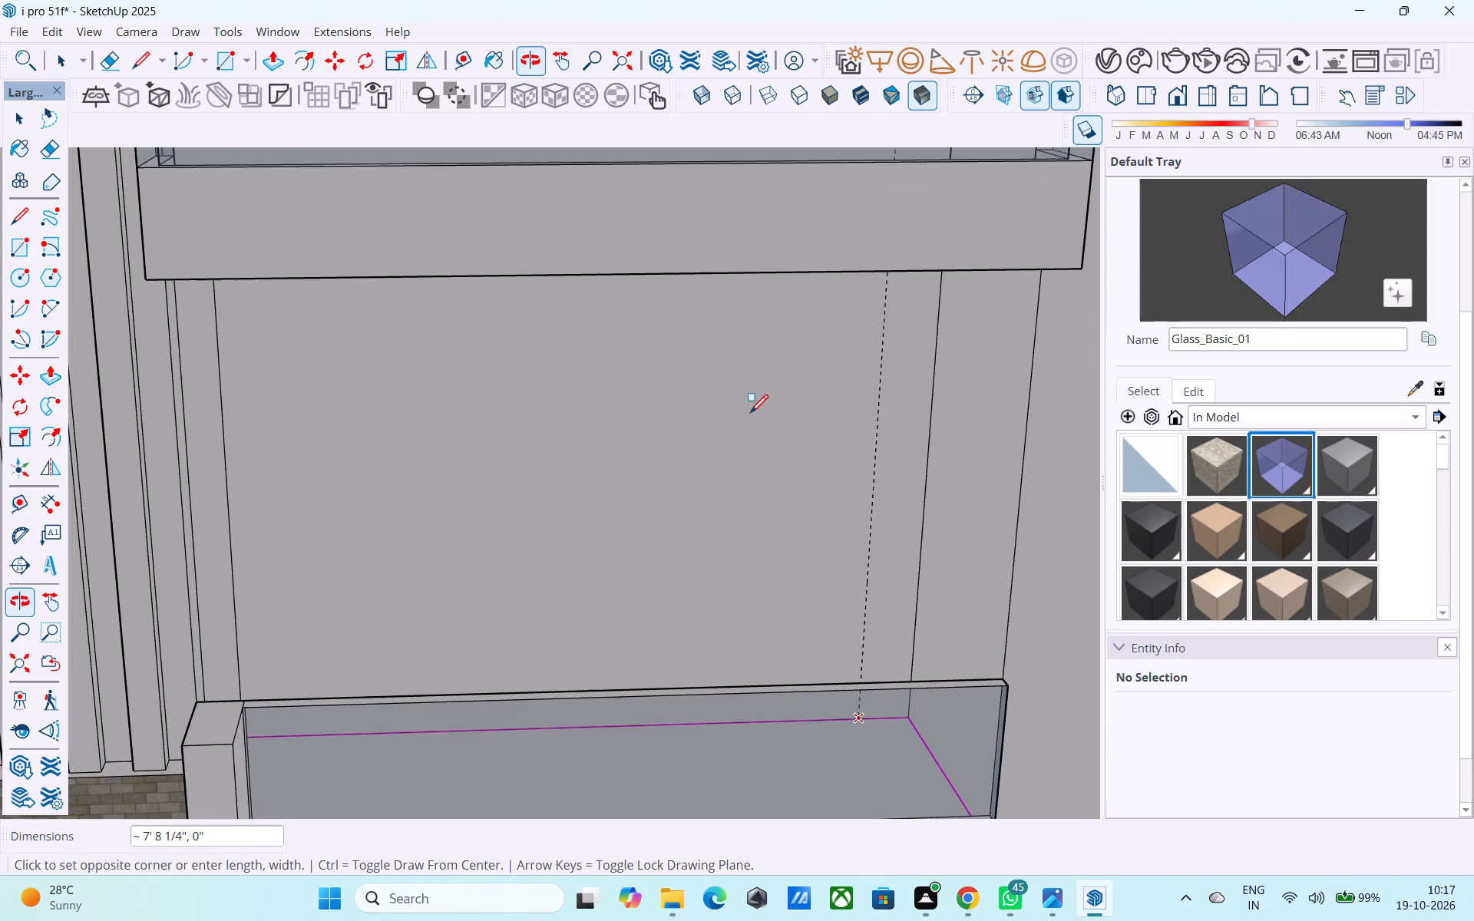
text(7',4')
key(Return)
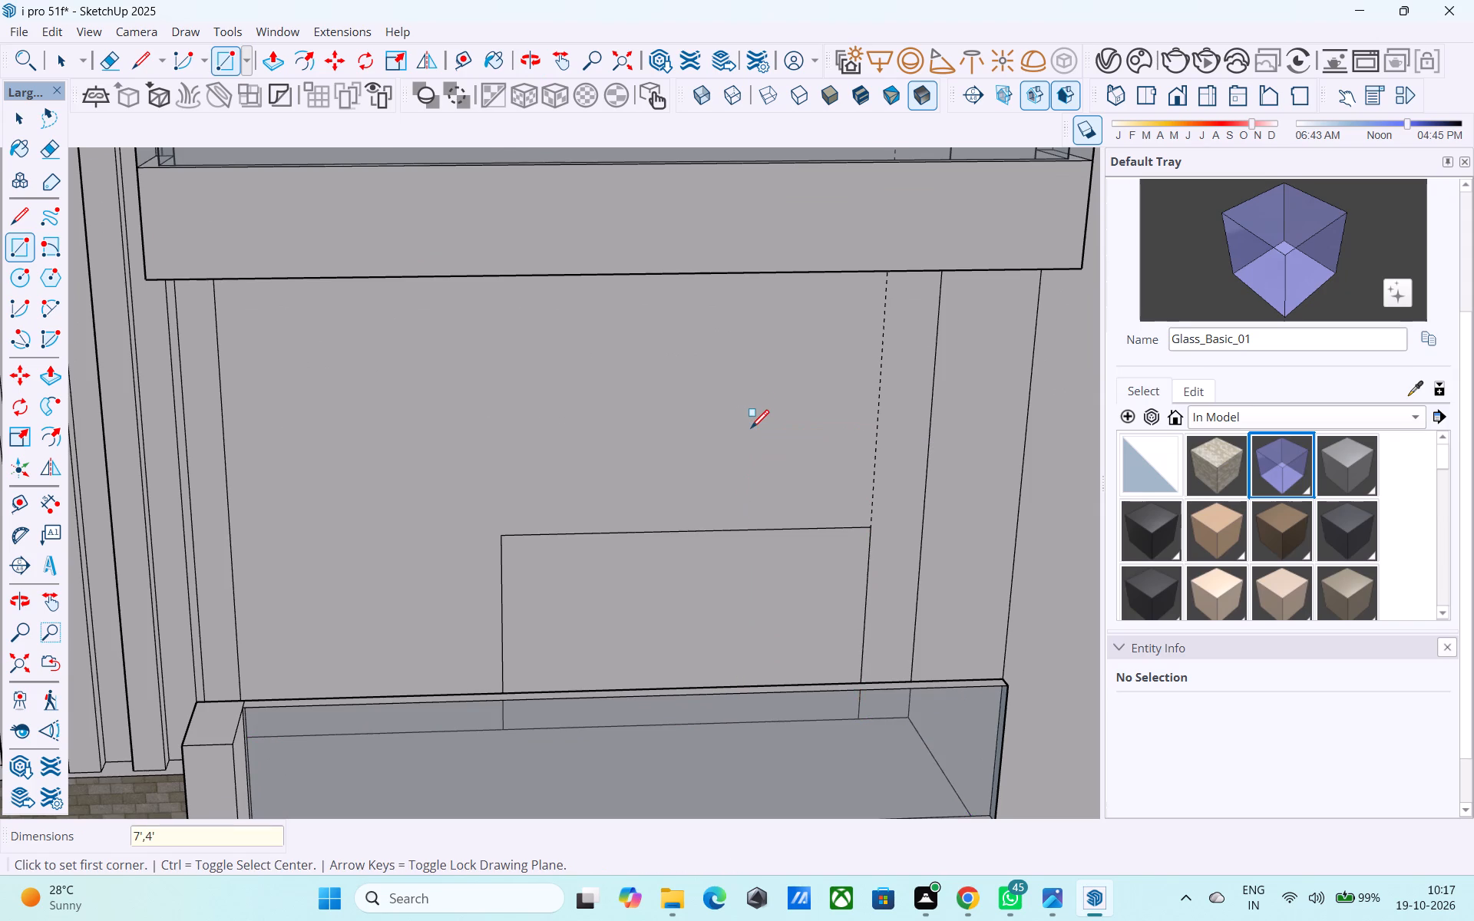
text(4',7')
key(Return)
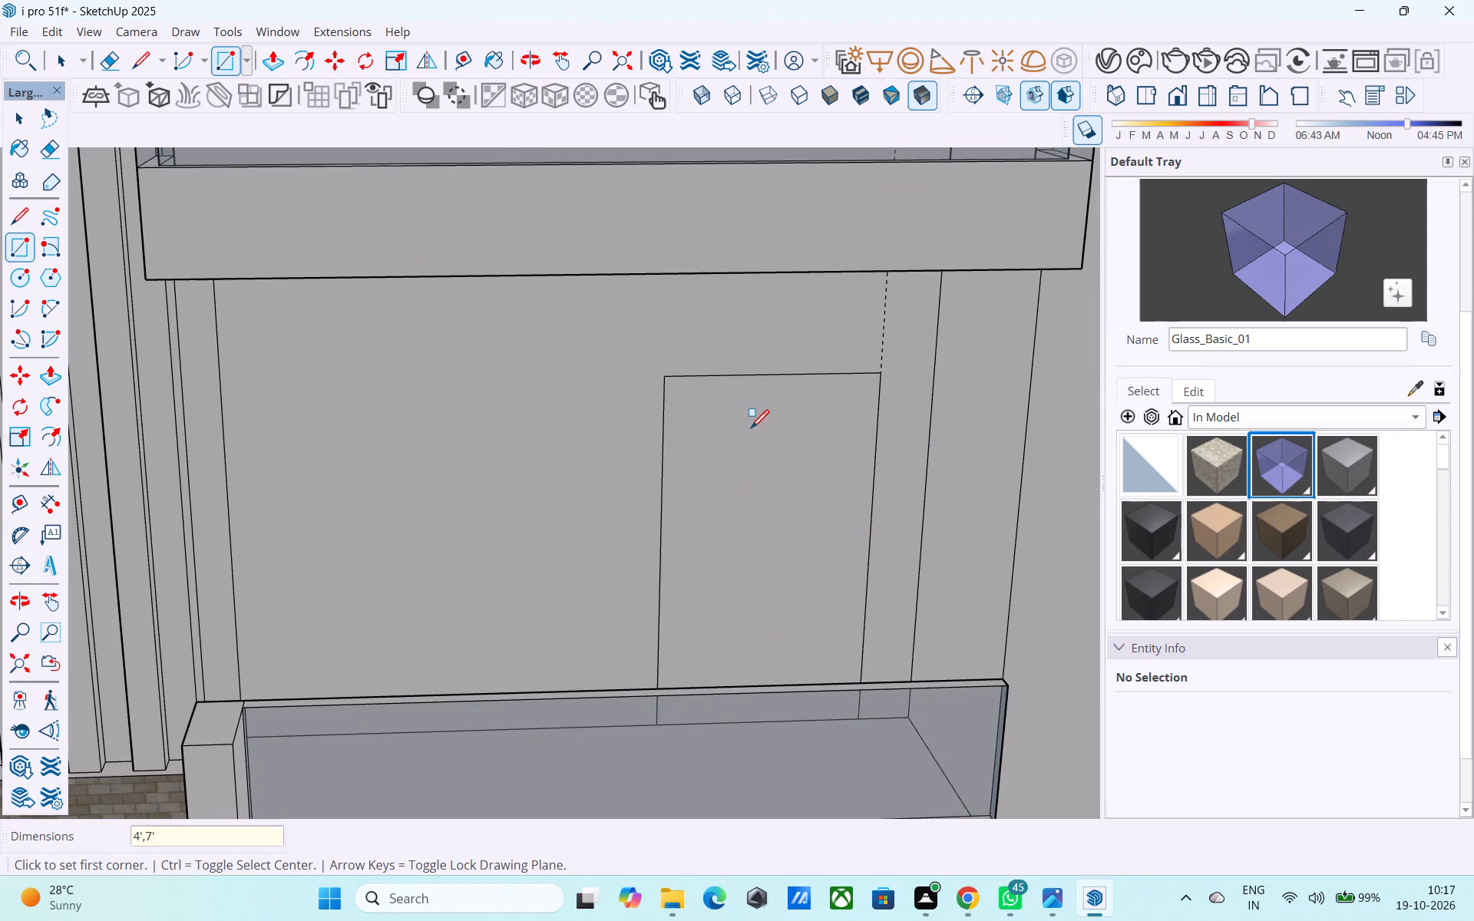
Offset the door rectangle's outline inward by 3" to form the frame.
key(space)
click(749, 427)
key(f)
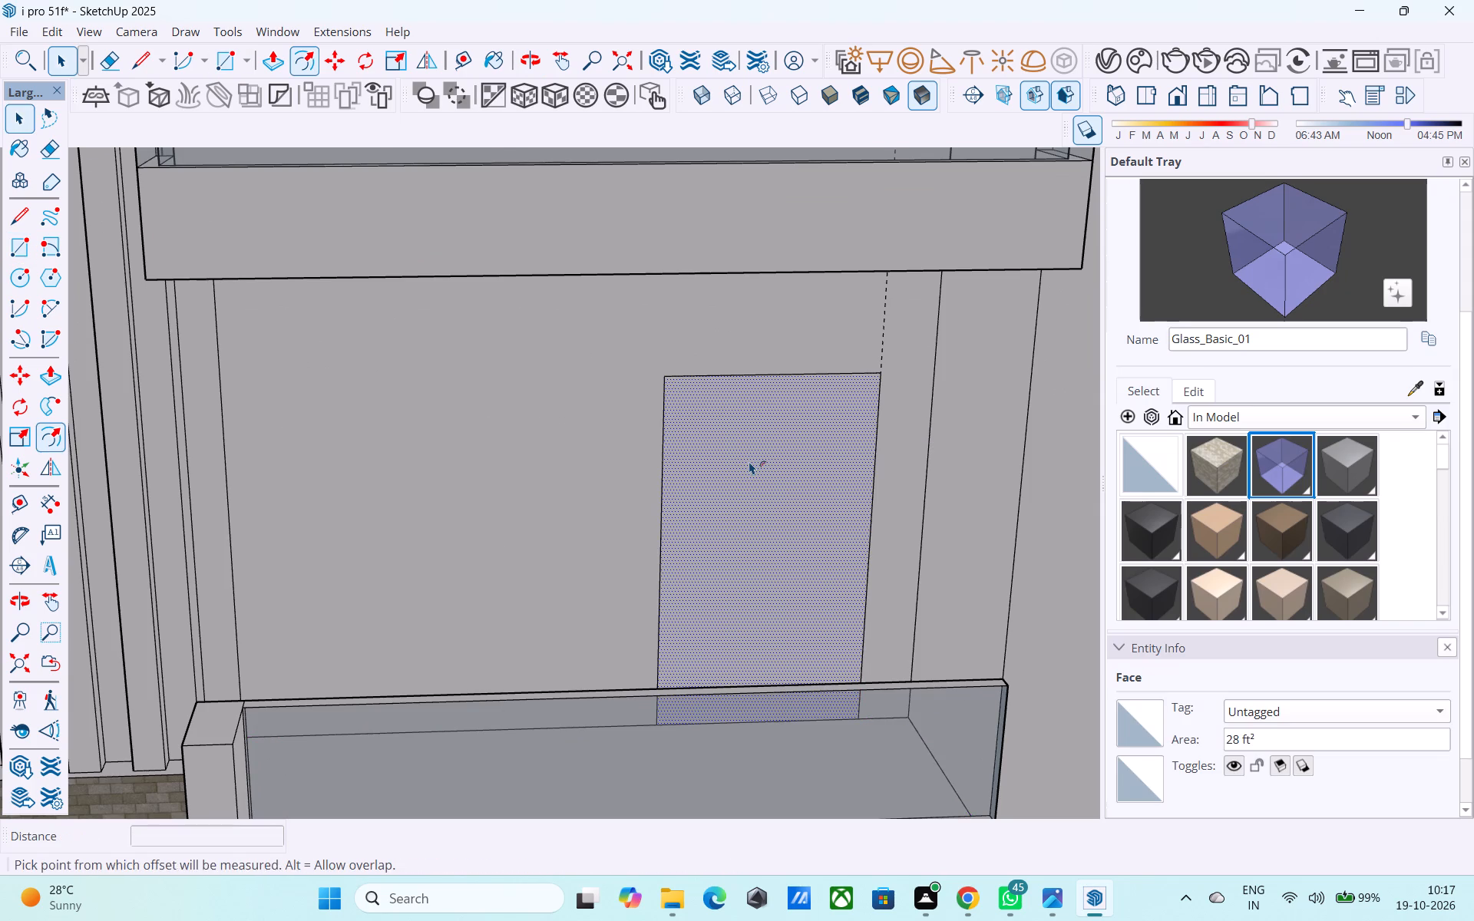
click(749, 461)
text(3")
key(Return)
Recess the door's inner panel face into the wall with Push/Pull, leaving the frame in place.
key(space)
click(749, 454)
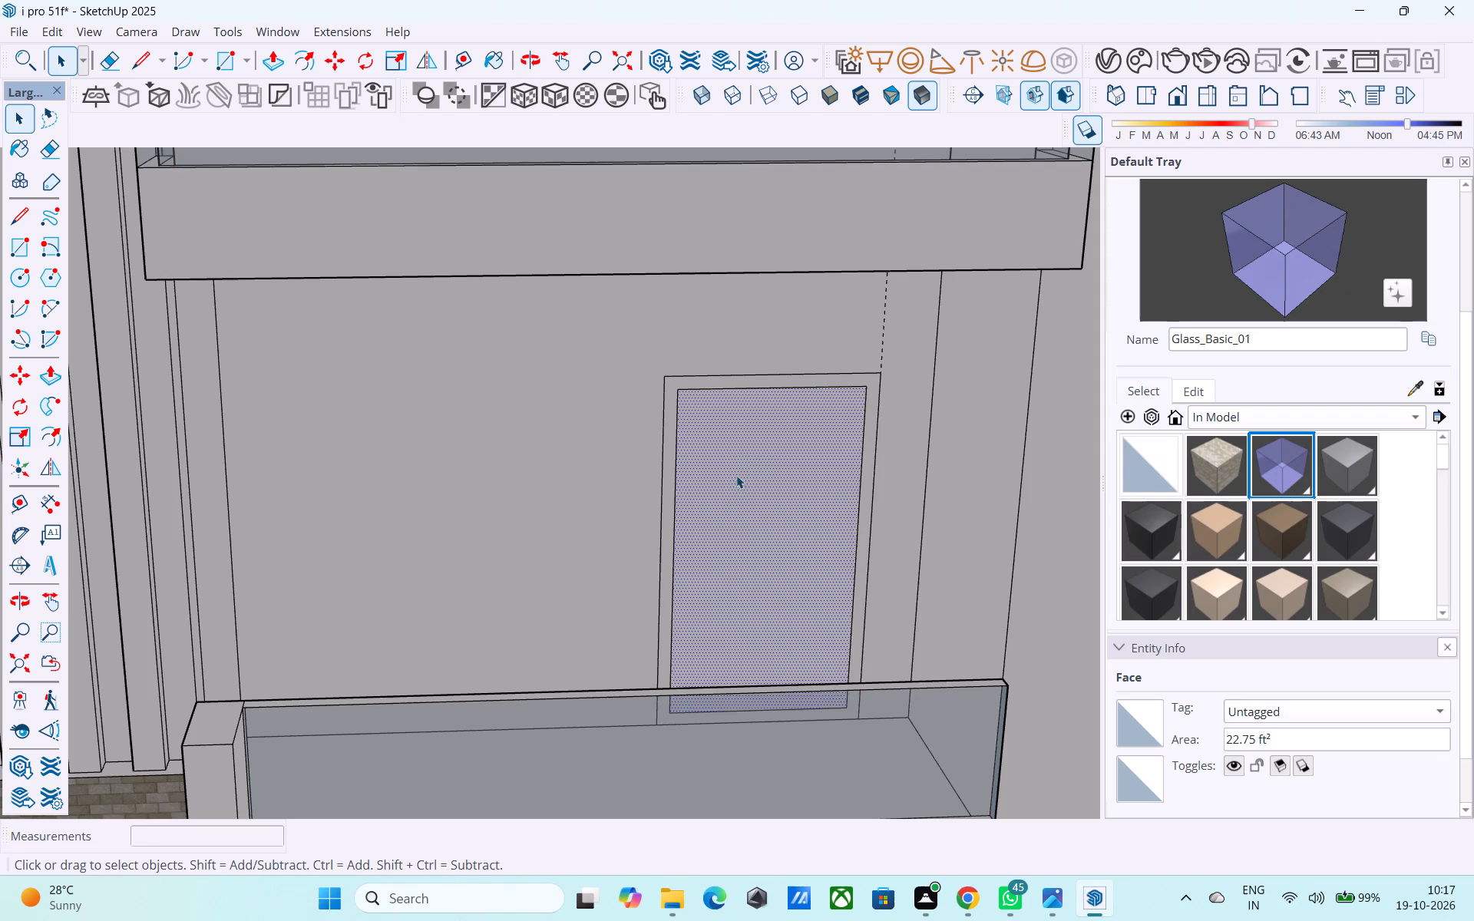
key(p)
click(736, 475)
click(736, 457)
key(space)
Examine the recessed door behind the lower balcony railing from several angles.
scroll(743, 474, down, 4)
middle_drag(750, 489, 666, 414)
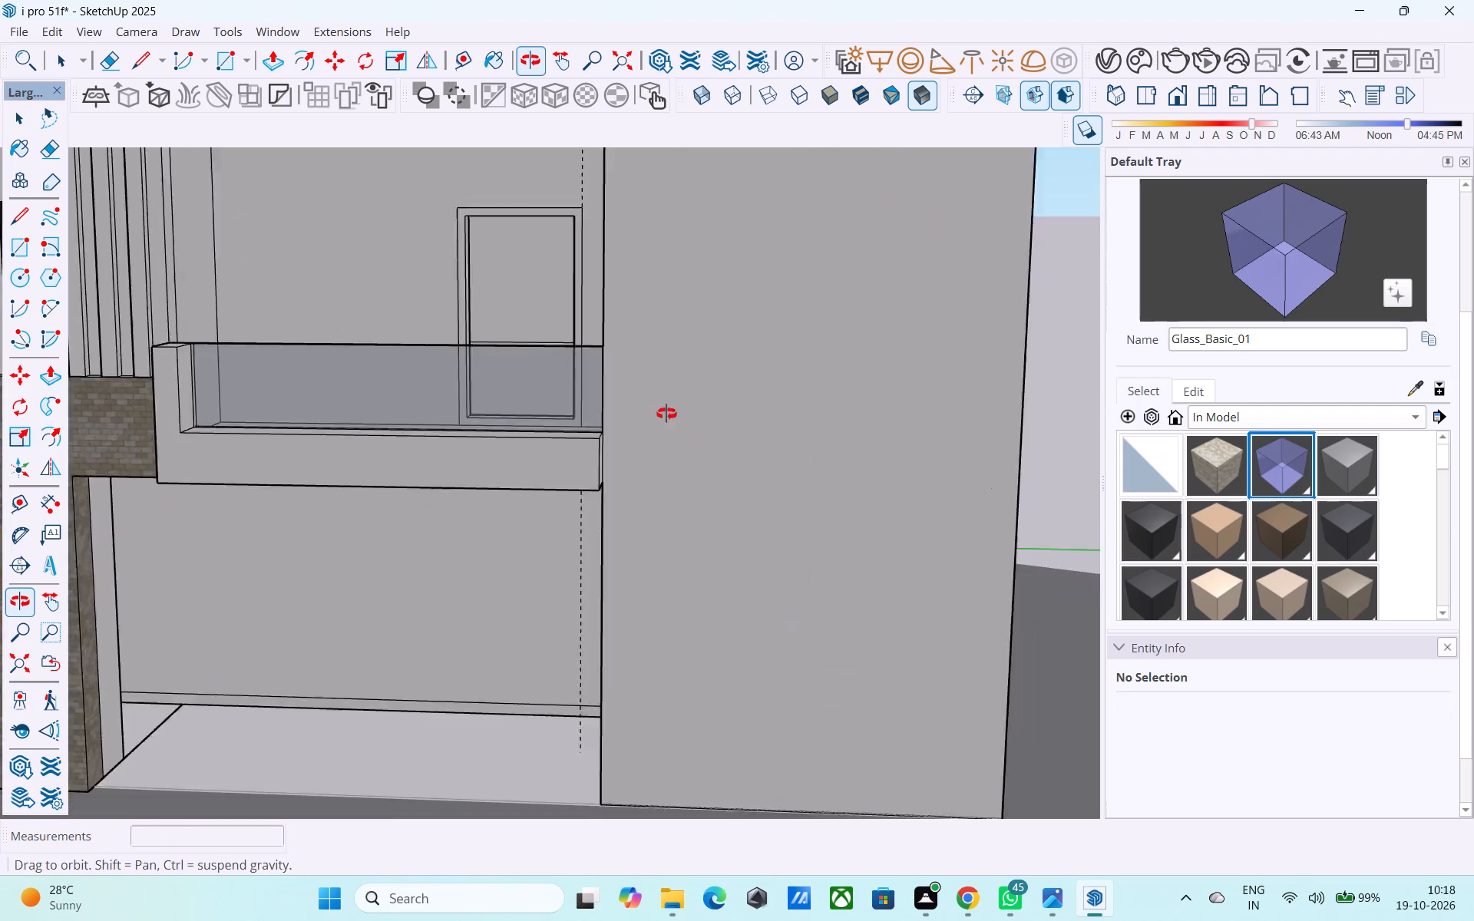
middle_drag(666, 414, 716, 454)
middle_drag(587, 413, 593, 419)
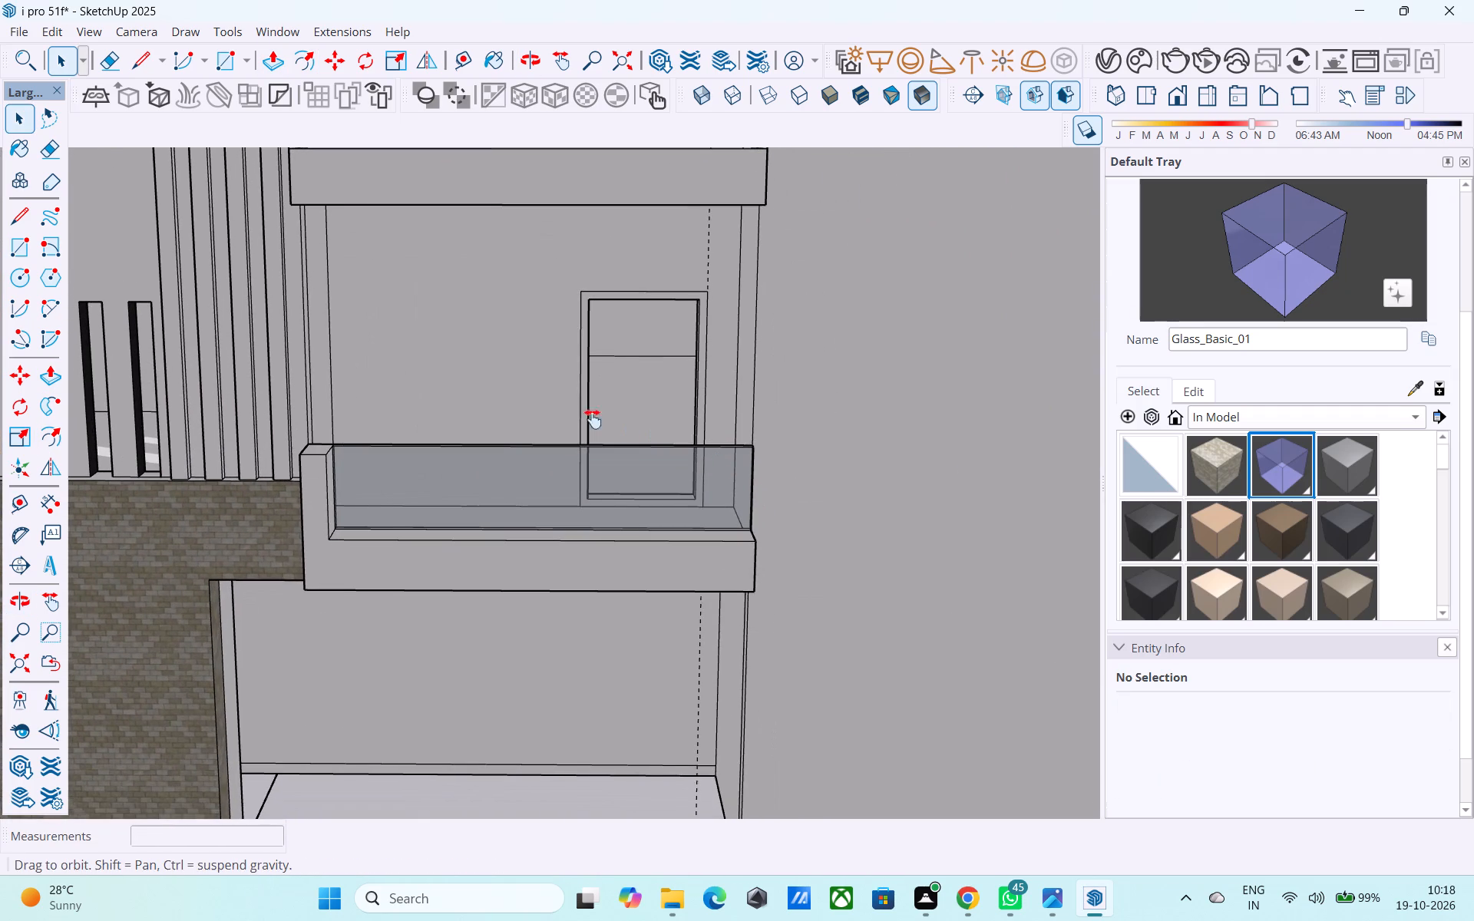
middle_drag(593, 419, 640, 467)
shift+middle_drag(623, 483, 666, 460)
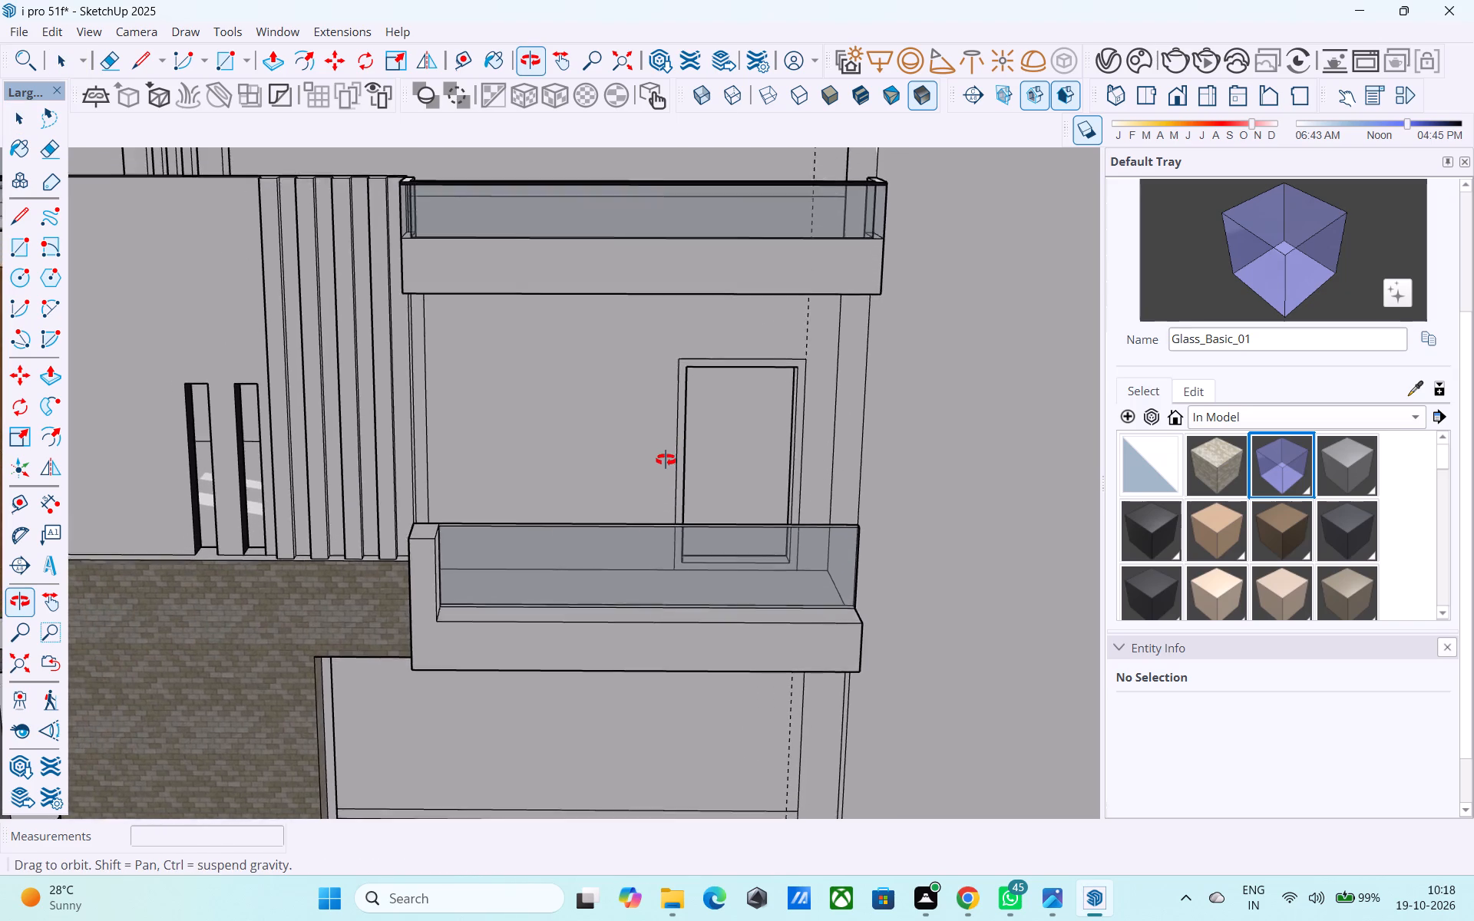
shift+middle_drag(666, 460, 658, 510)
shift+middle_drag(595, 602, 580, 510)
middle_drag(518, 579, 556, 497)
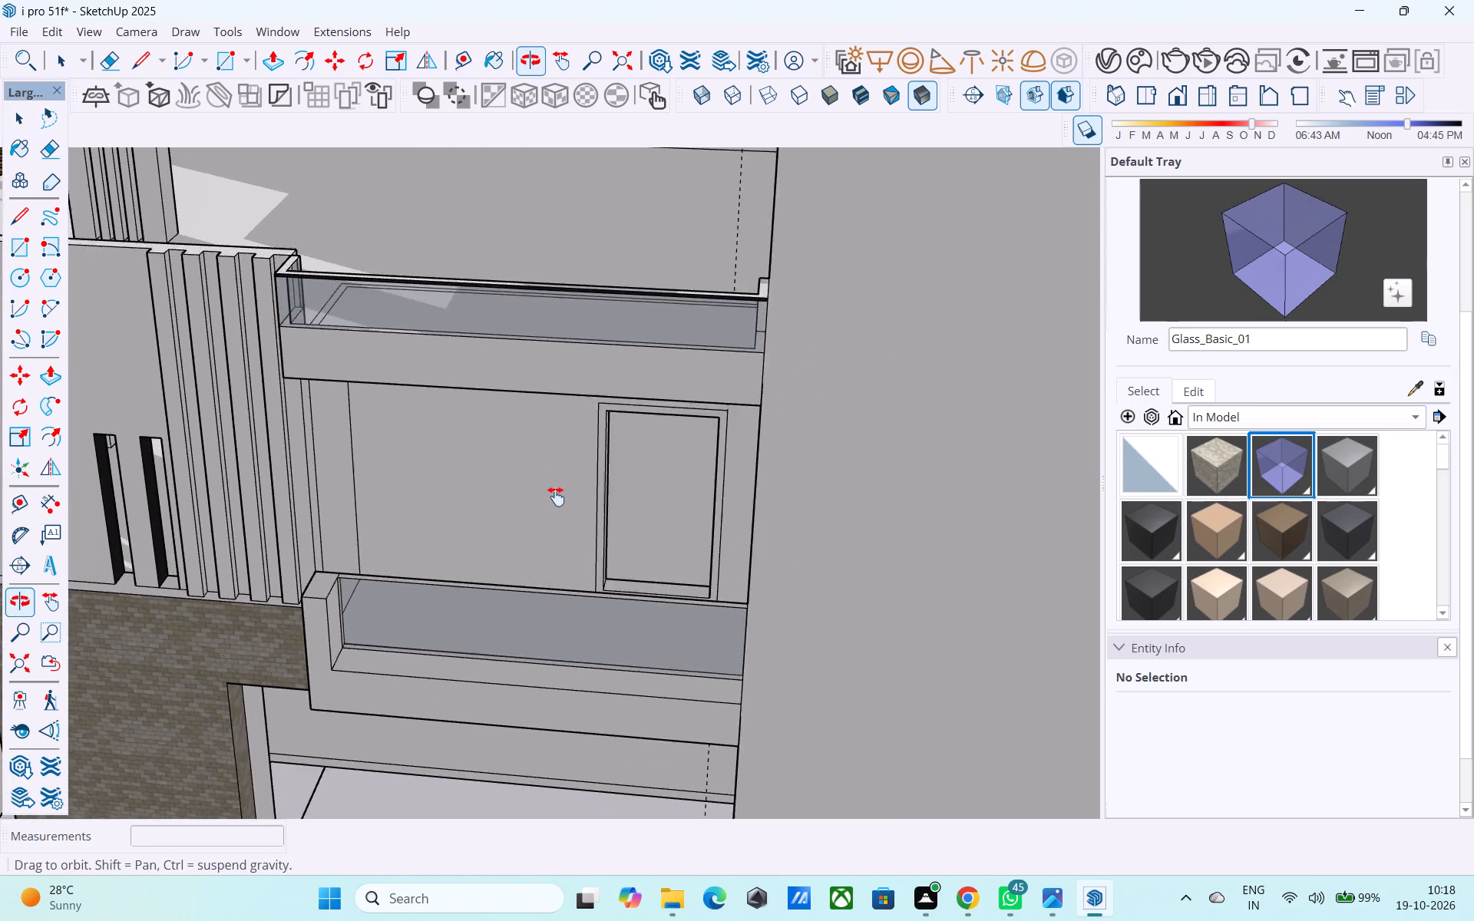
Place guides 3' above the lower balcony floor and 1' from the door frame's outer edge, on the open wall side.
middle_drag(556, 497, 548, 526)
scroll(485, 597, up, 3)
key(t)
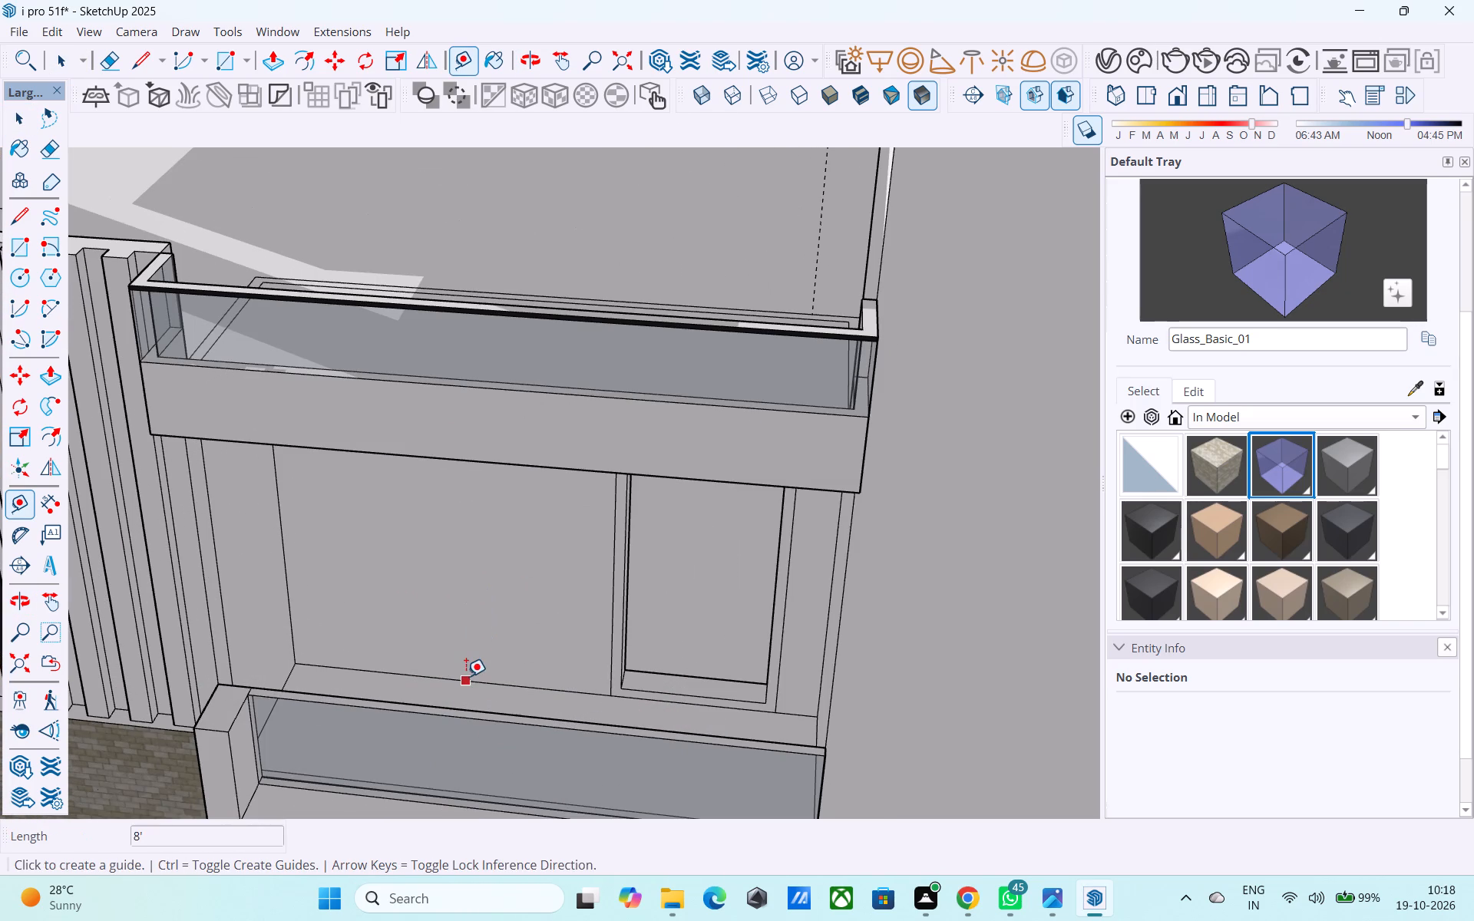
click(466, 676)
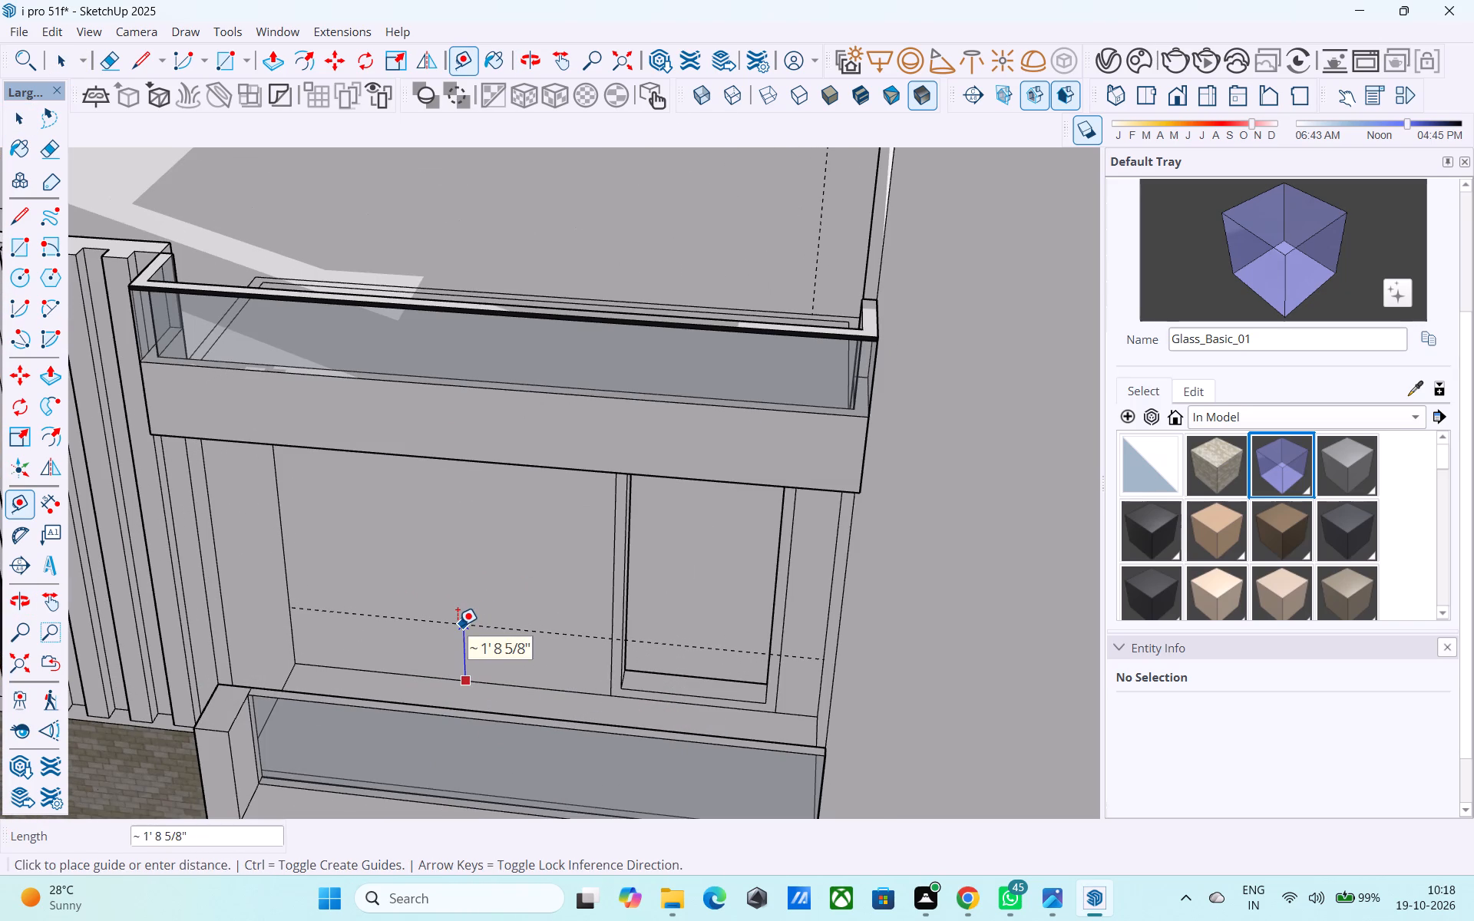
text(3')
key(Return)
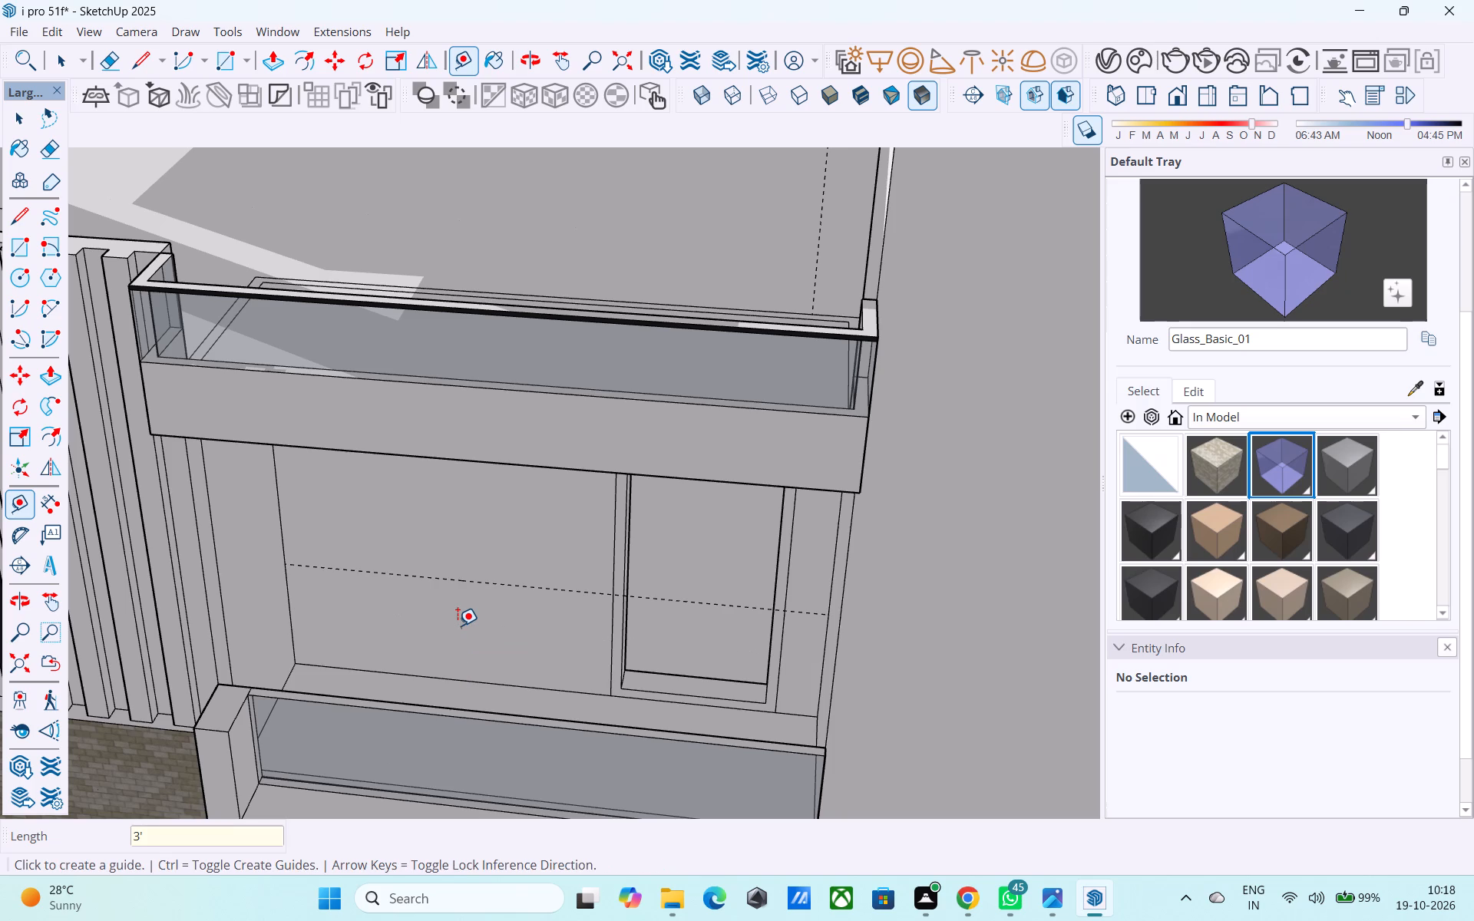
click(613, 580)
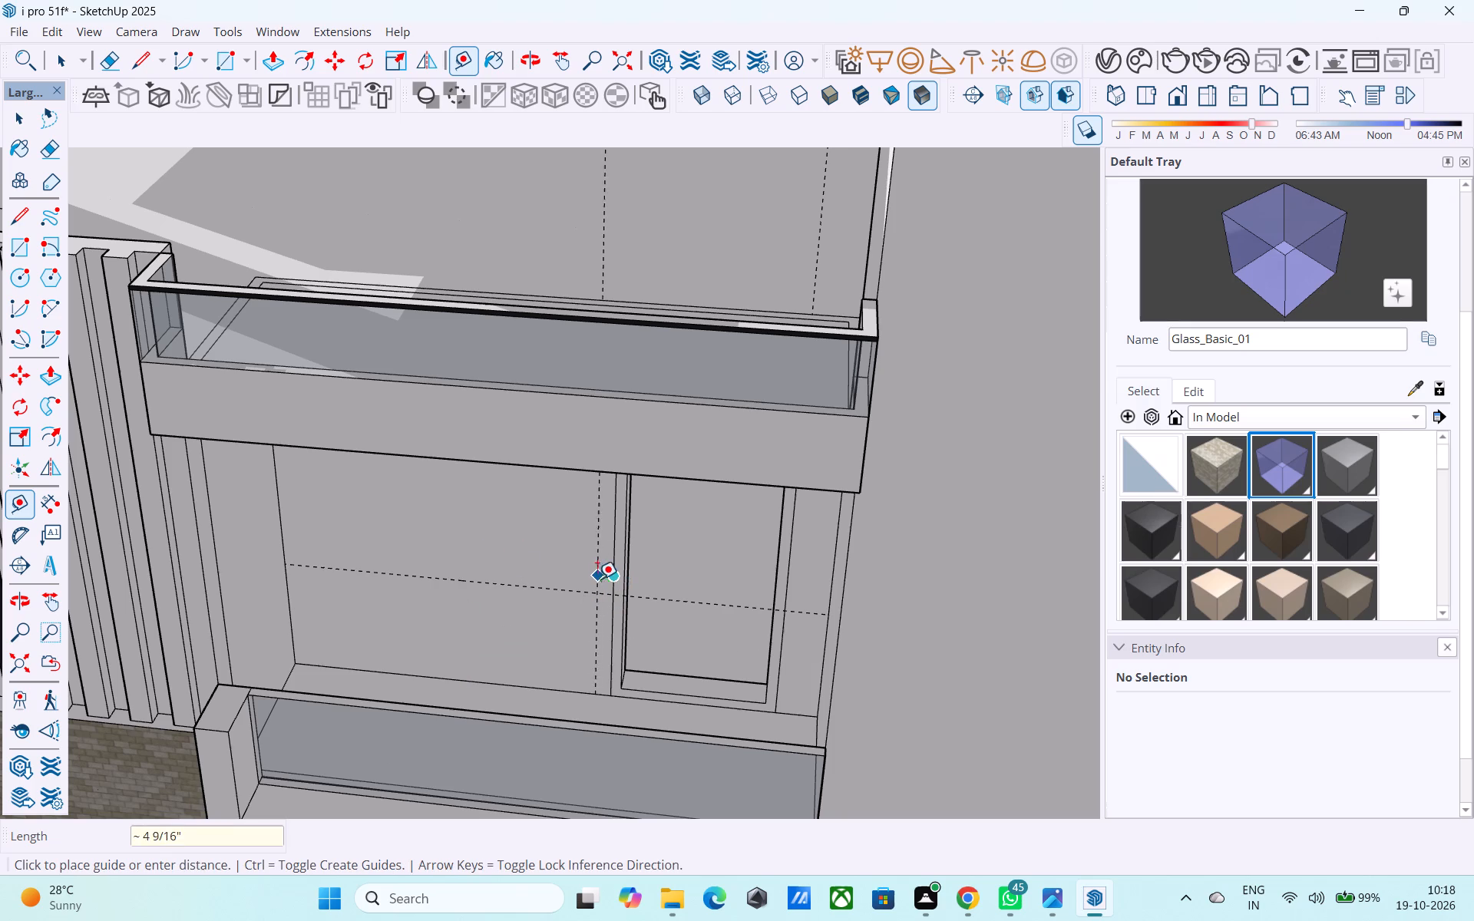
text(1')
key(Return)
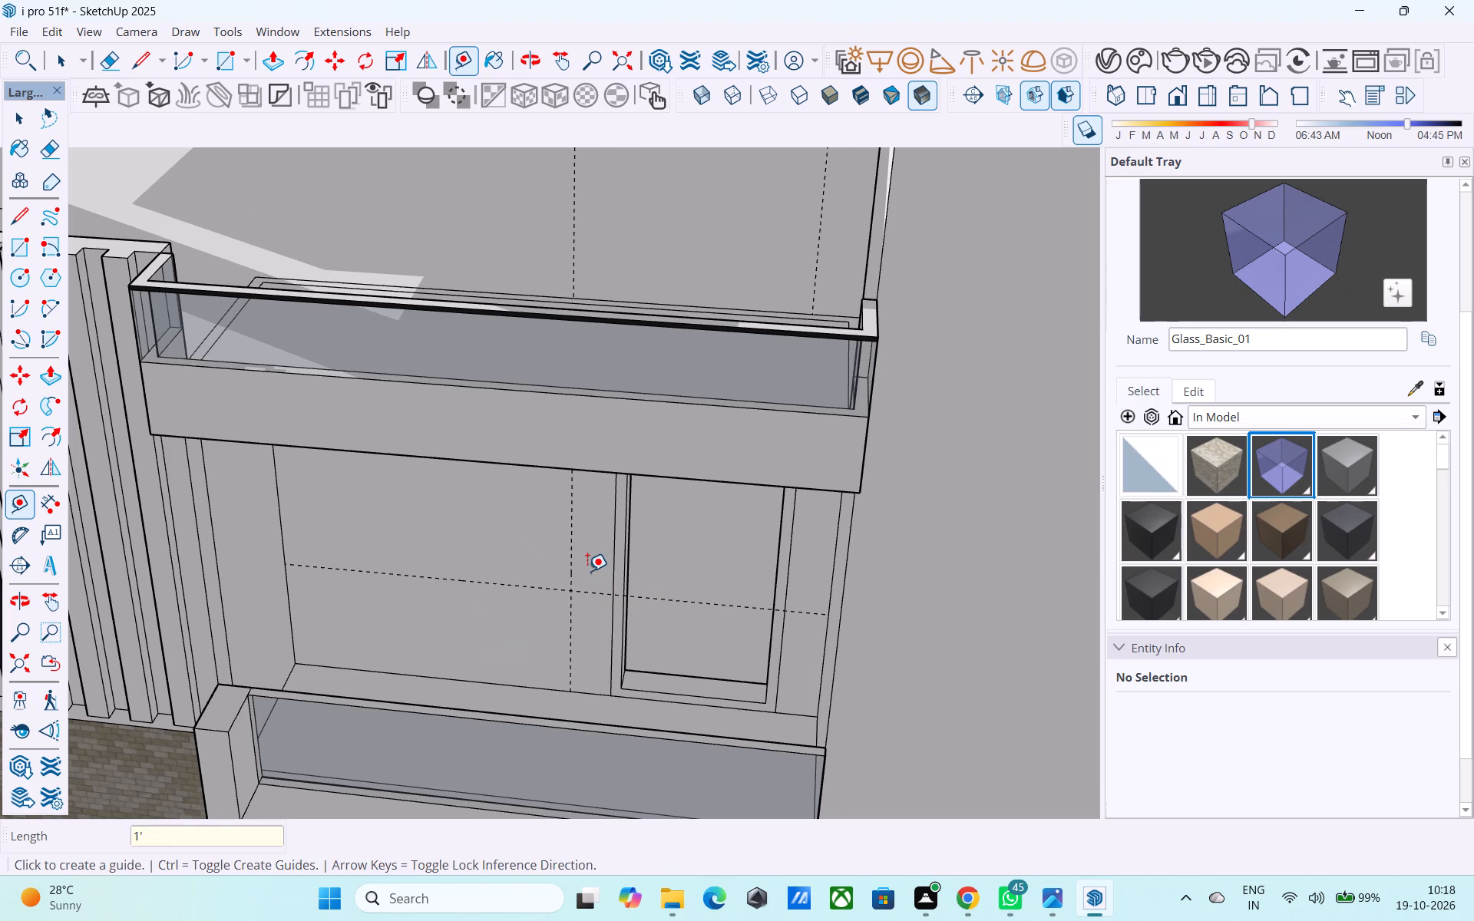
Draw a 4' by 4' window rectangle beside the door from the intersection of the two guides.
shift+middle_drag(593, 542, 620, 566)
shift+scroll(595, 546, down, 1)
scroll(643, 445, up, 4)
shift+middle_drag(647, 441, 626, 472)
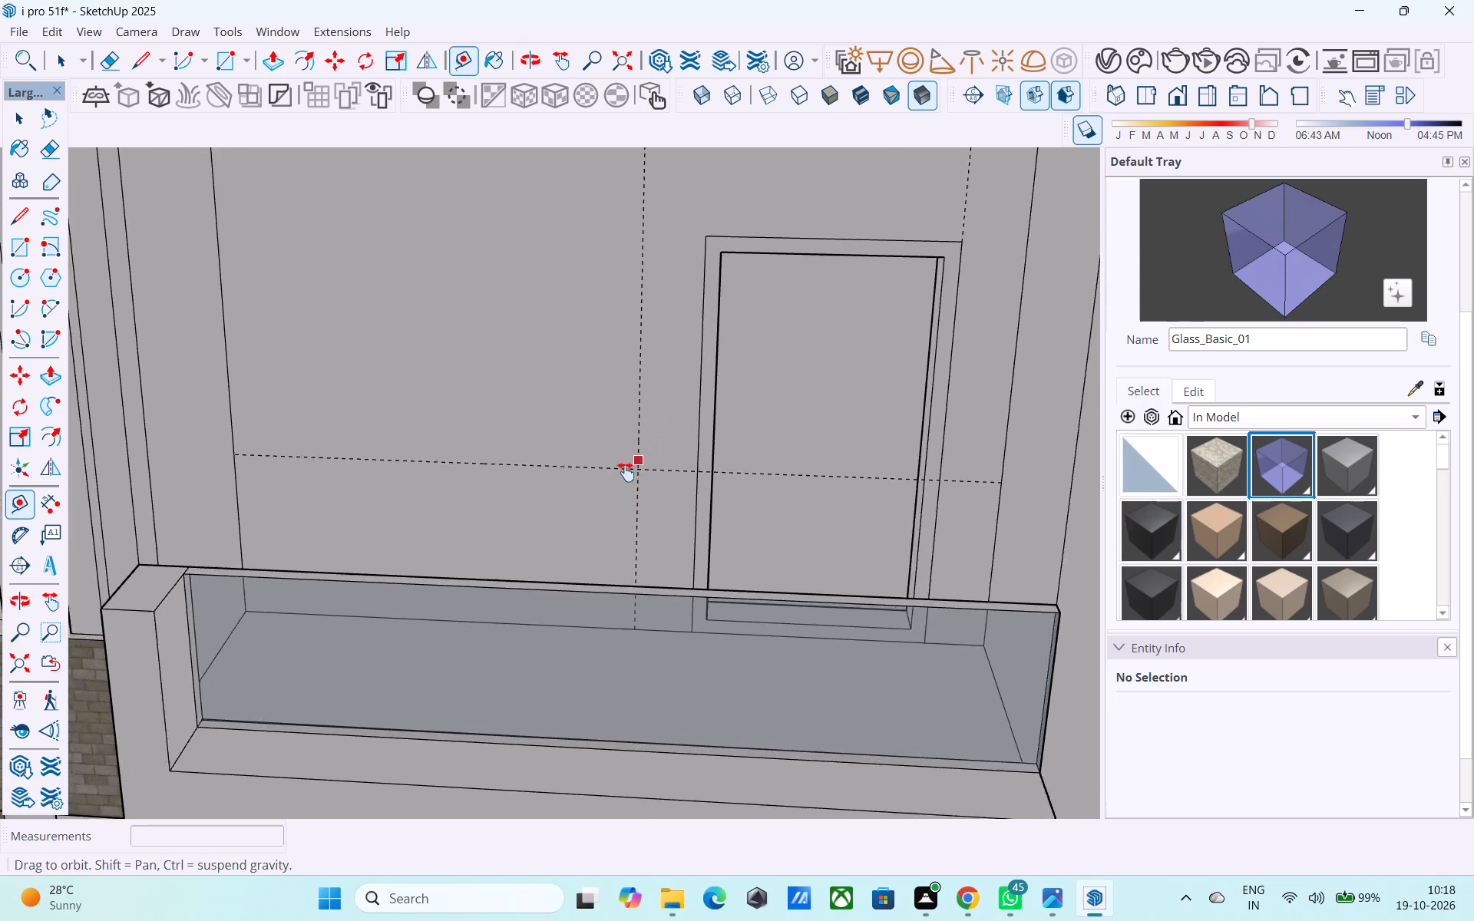
shift+middle_drag(626, 472, 626, 474)
scroll(626, 474, down, 1)
key(r)
click(628, 485)
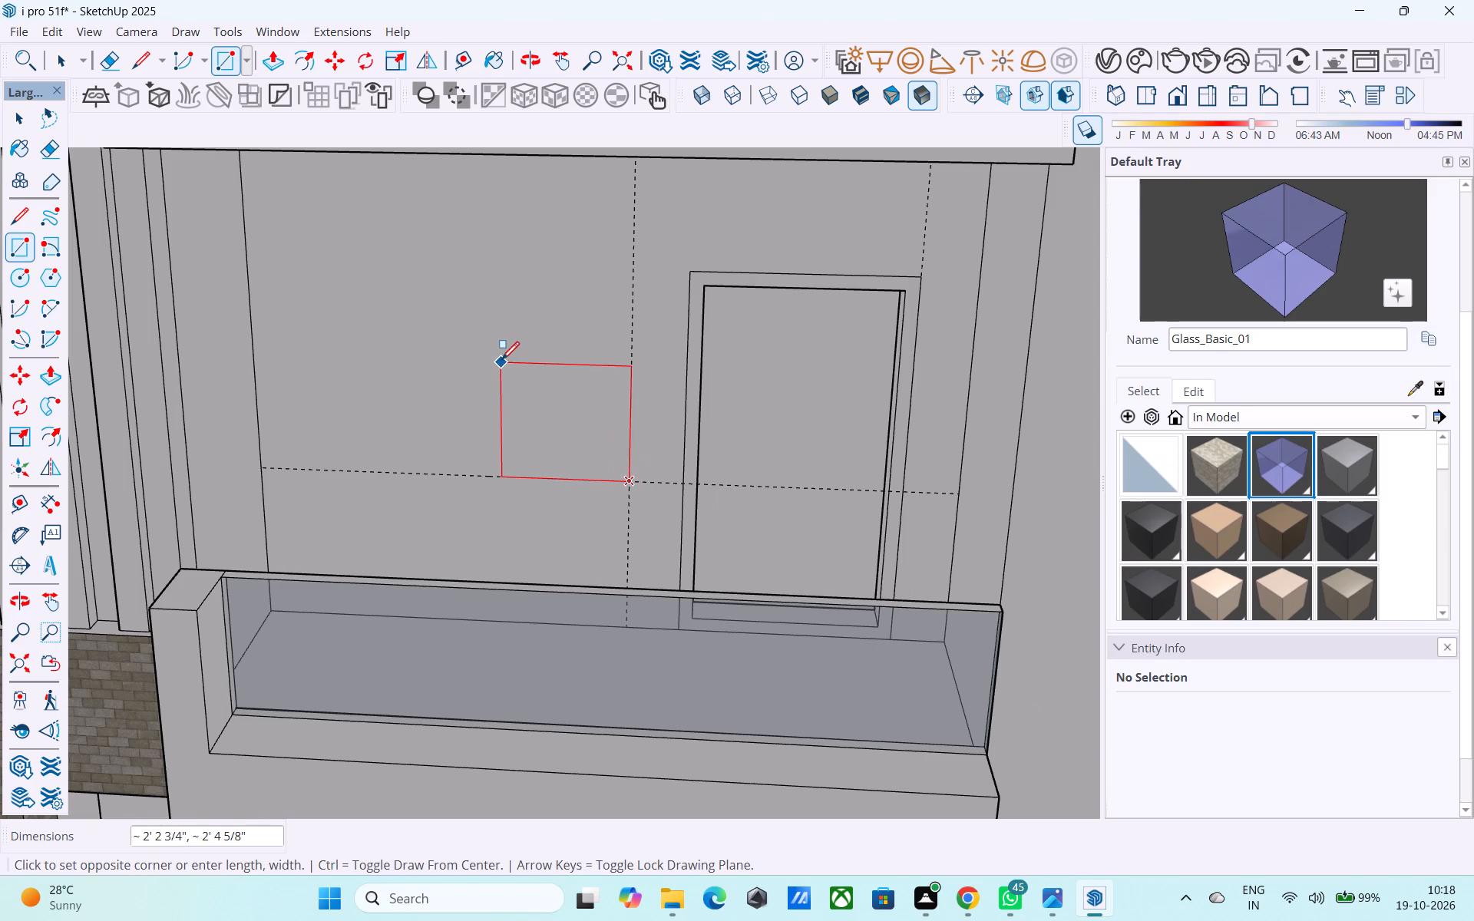
text(4',)
text(4')
key(Return)
Offset the window rectangle's outline inward by 3" to form its frame.
scroll(501, 361, down, 4)
shift+middle_drag(501, 361, 456, 485)
scroll(457, 485, up, 2)
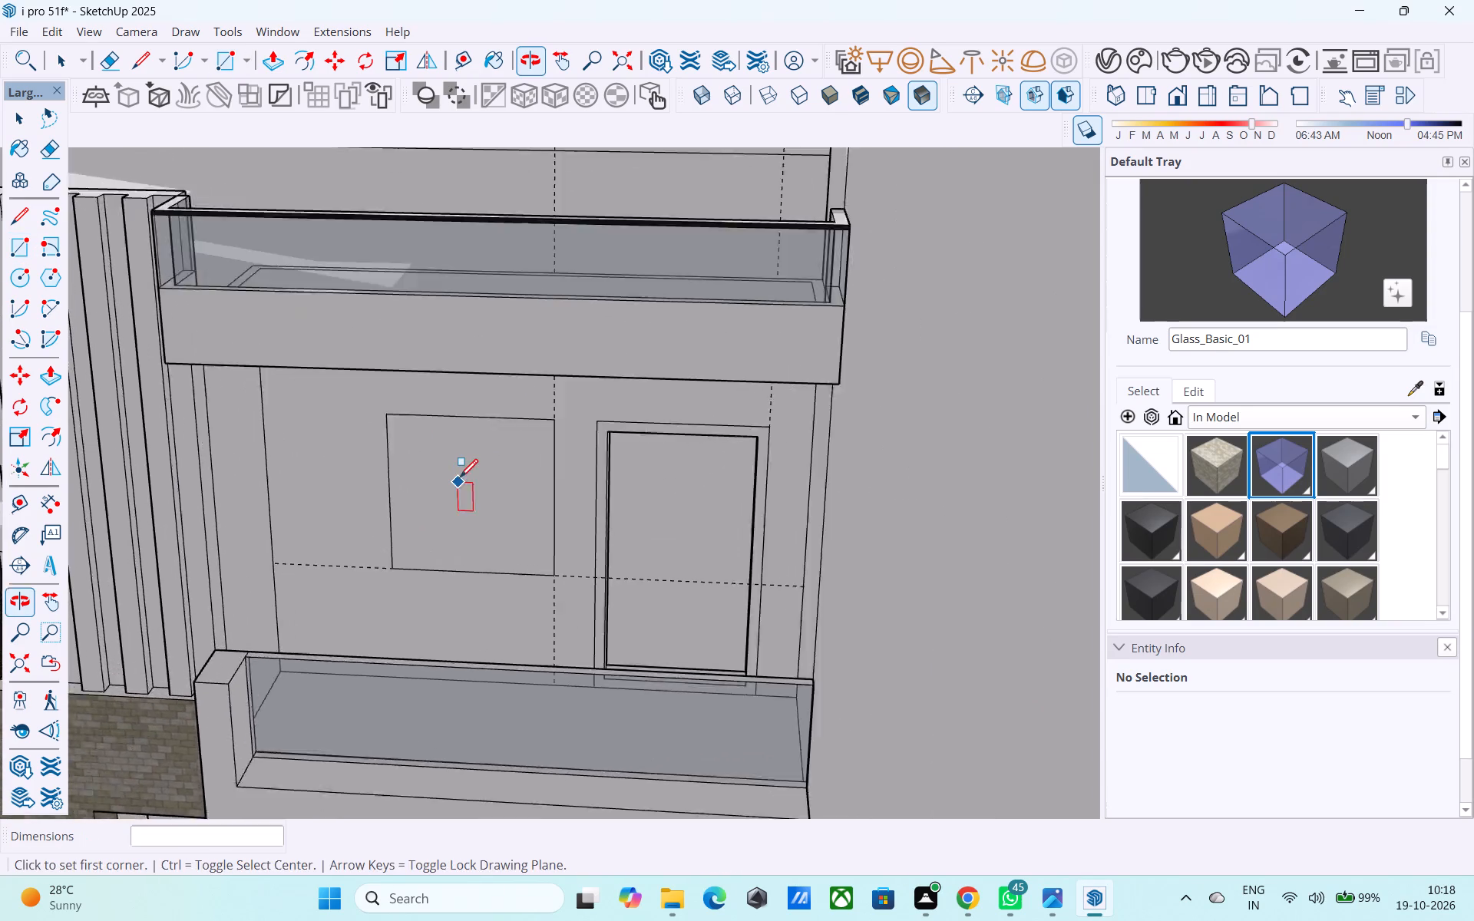
scroll(460, 479, up, 2)
key(space)
click(464, 477)
key(f)
click(465, 475)
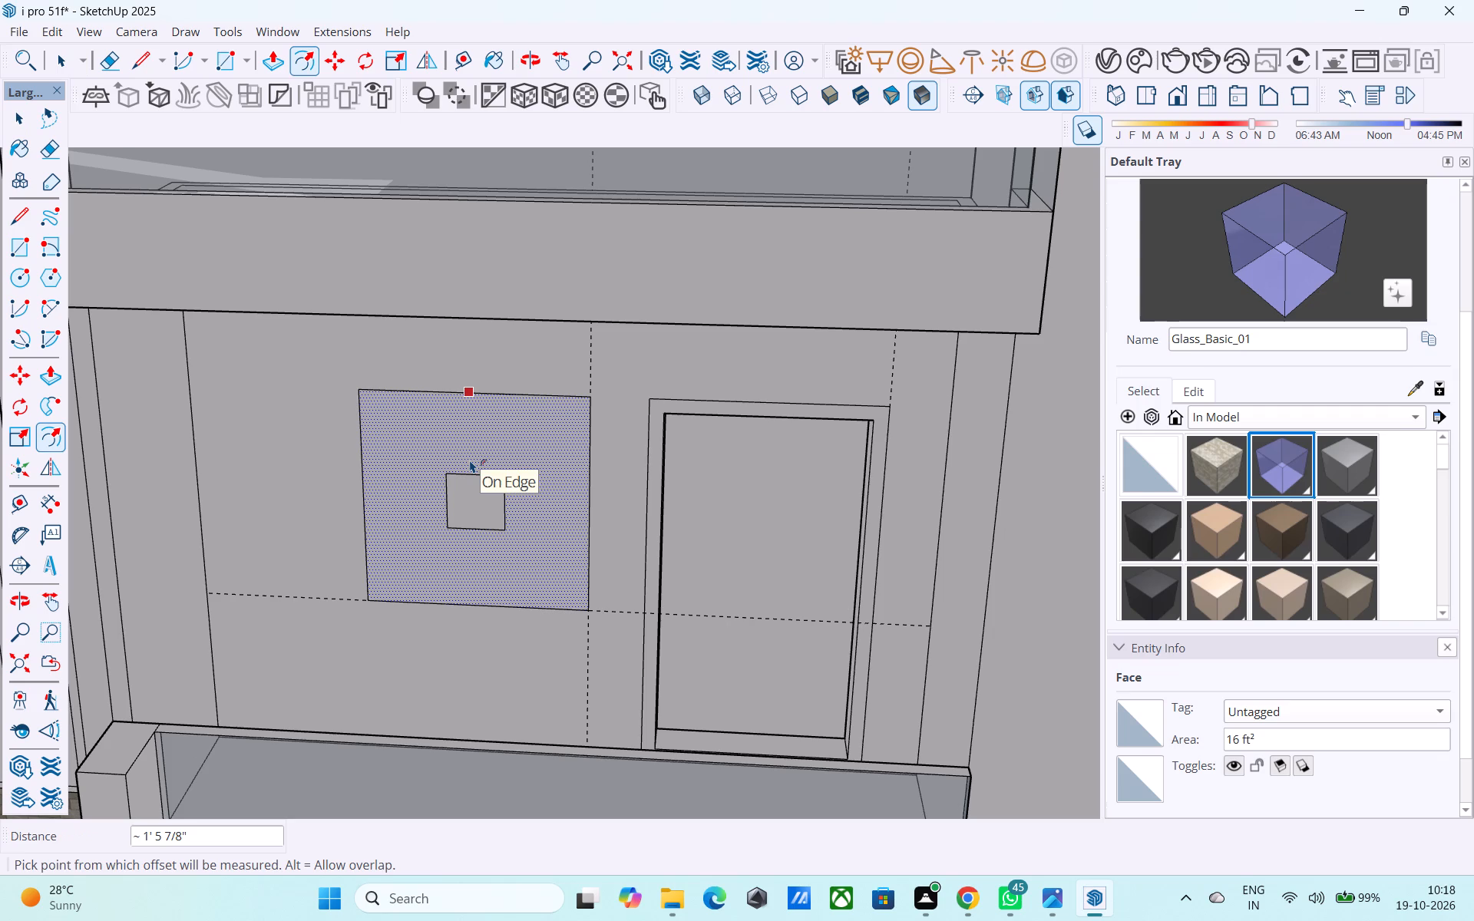
text(3")
key(Return)
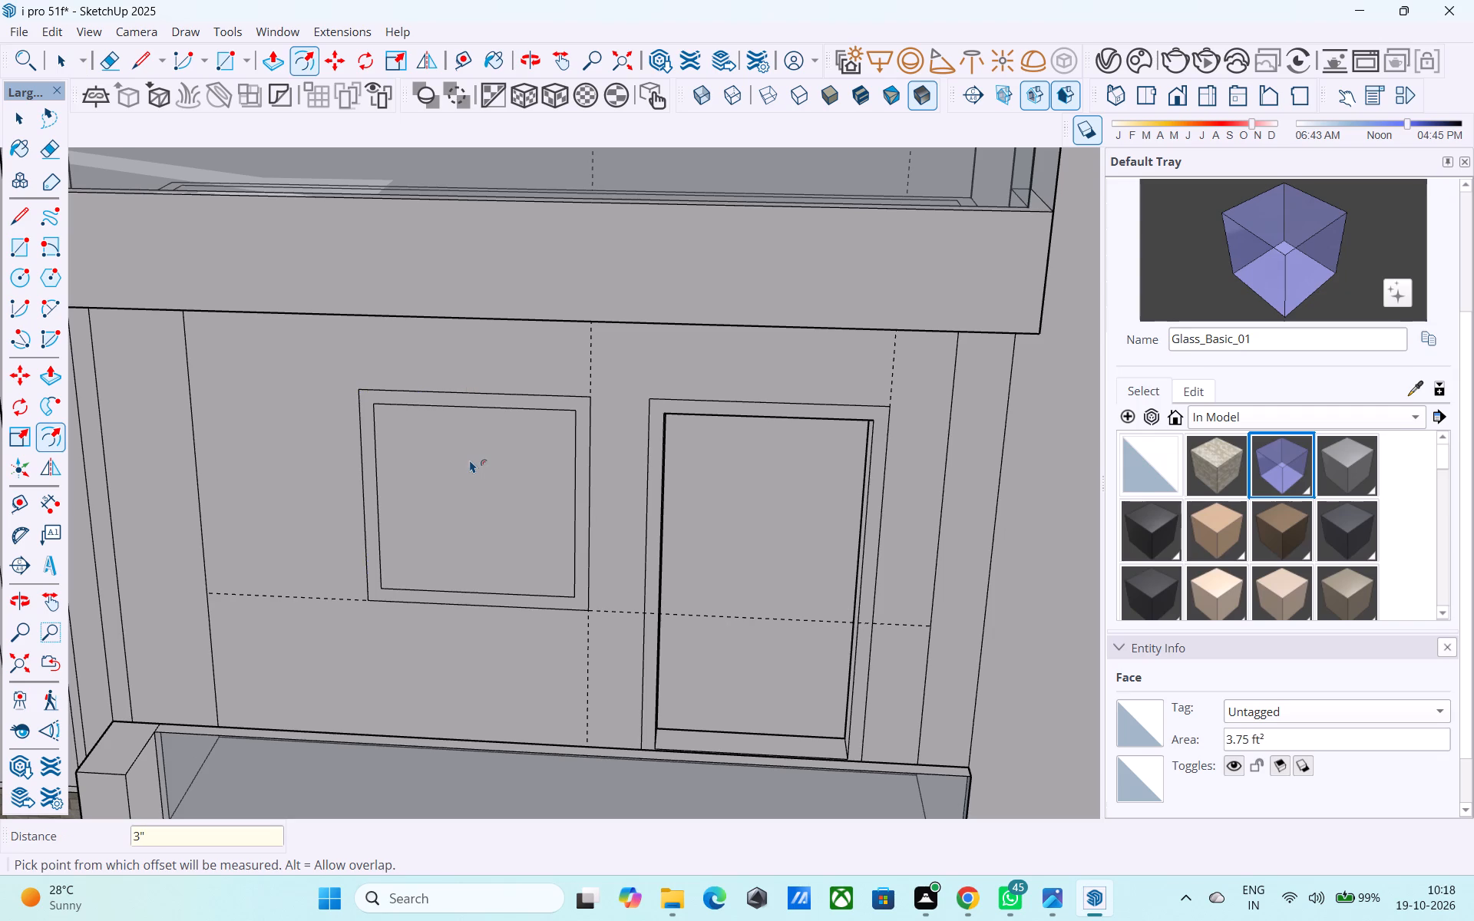
Erase the vertical guide running along the window's edge next to the door.
key(space)
key(e)
drag(602, 375, 591, 373)
Recess the window's inner face 9" into the wall with Push/Pull.
middle_drag(584, 398, 558, 455)
scroll(521, 507, up, 3)
key(space)
click(513, 527)
key(p)
click(513, 527)
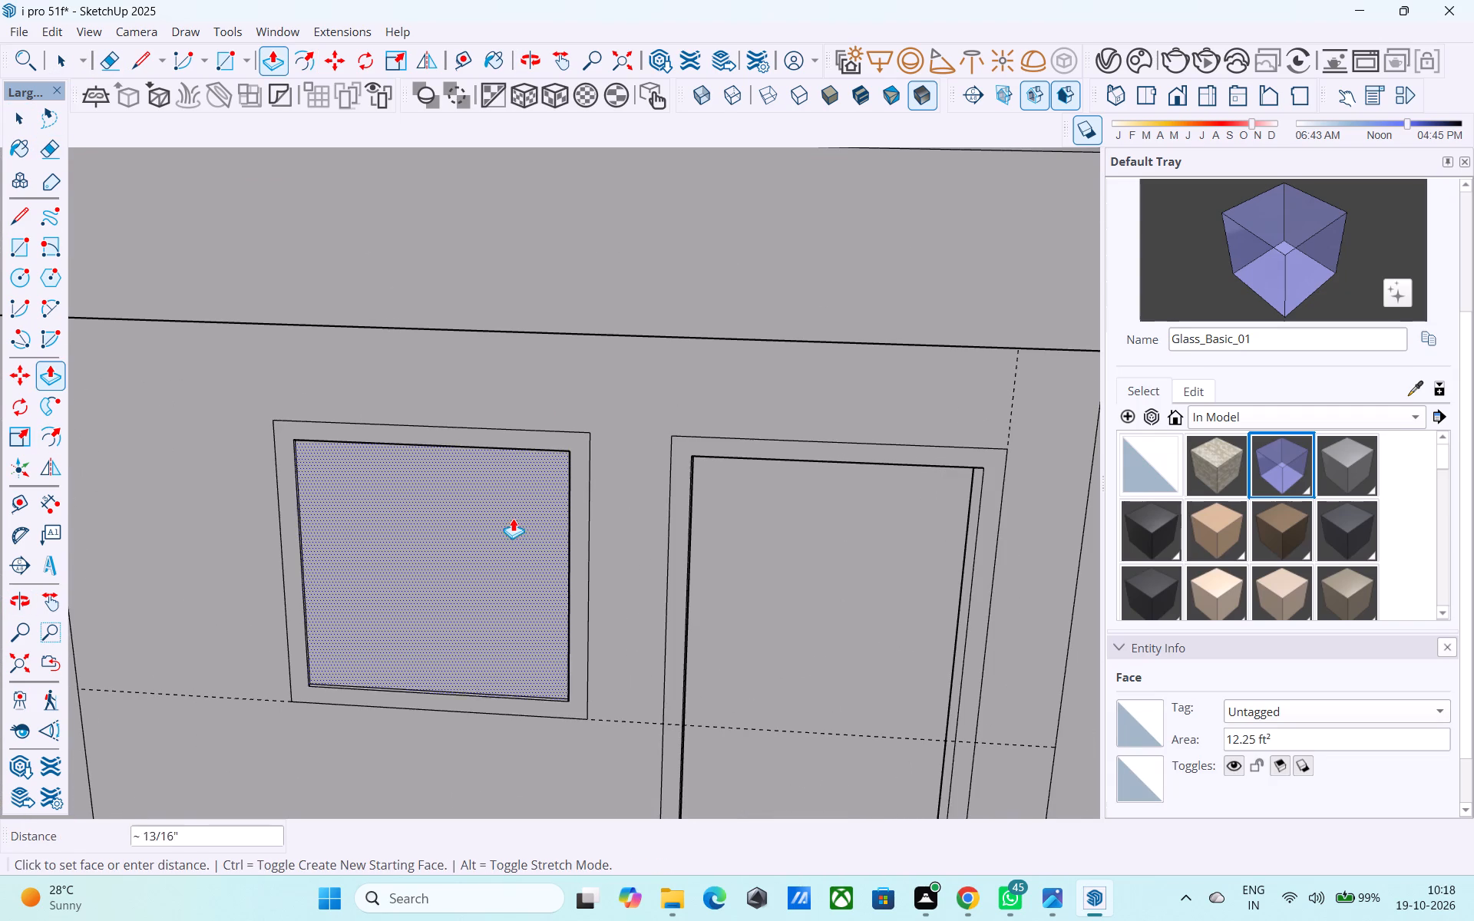
click(456, 474)
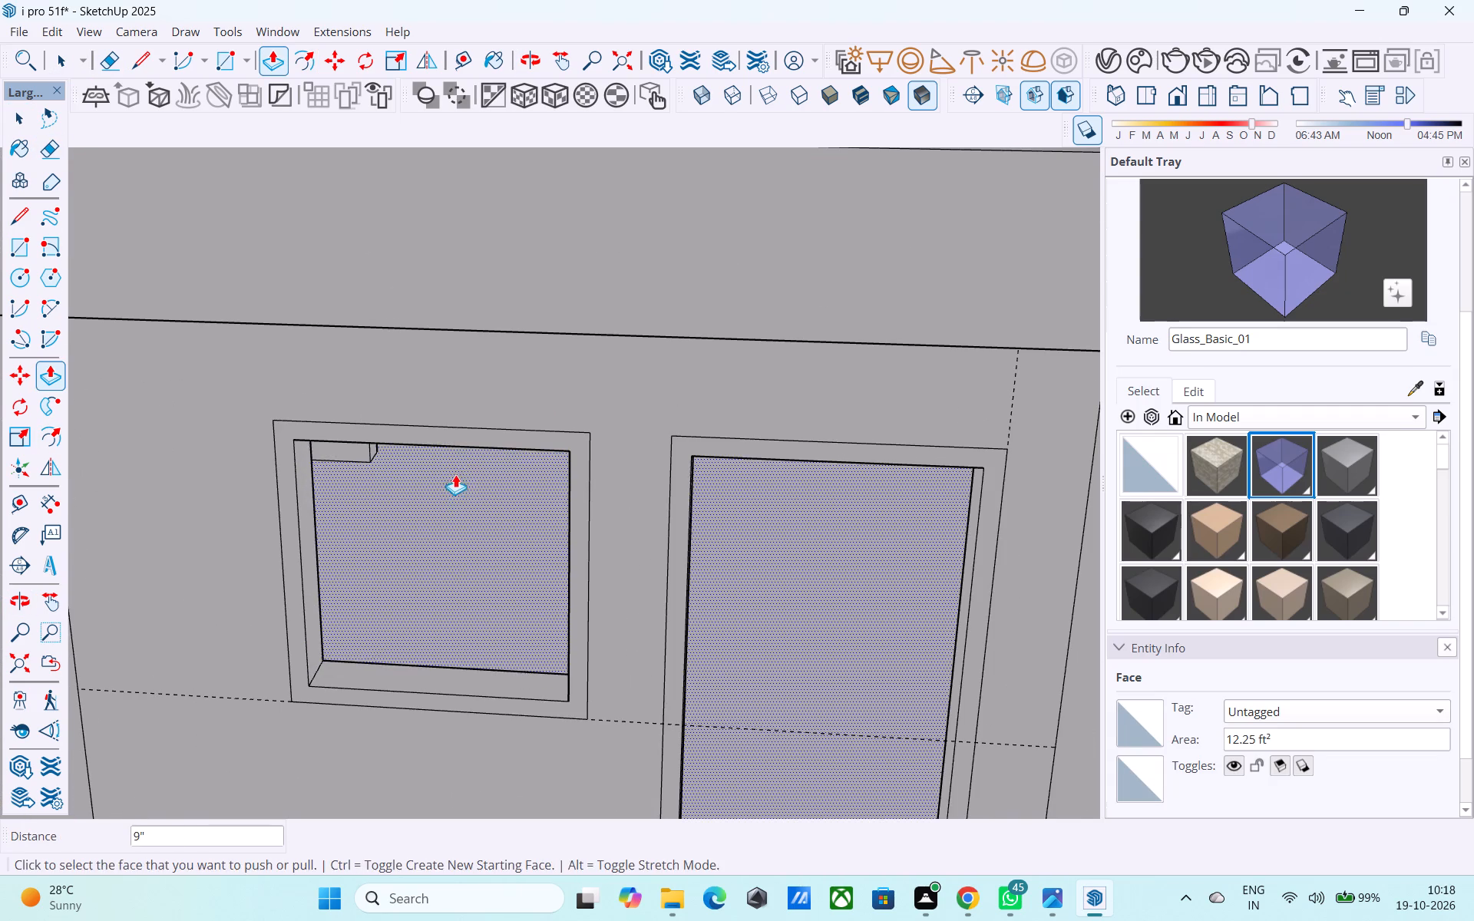
key(space)
Examine the whole facade from several angles, checking the new door and window behind the lower balcony.
scroll(464, 486, down, 3)
middle_drag(479, 569, 504, 503)
scroll(482, 537, down, 15)
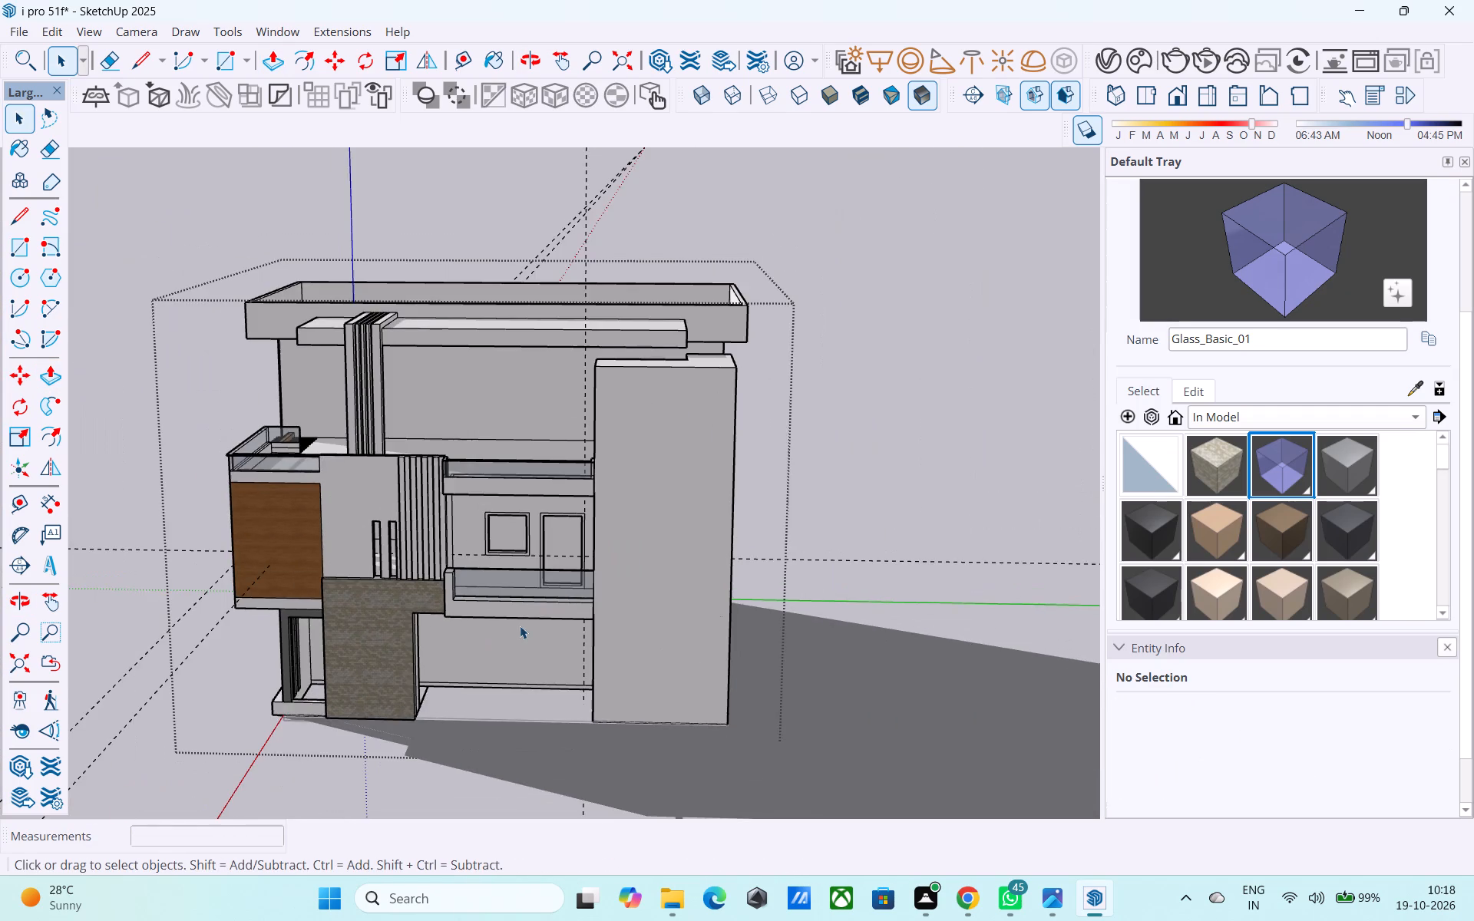
shift+middle_drag(557, 583, 783, 602)
shift+middle_drag(781, 602, 768, 626)
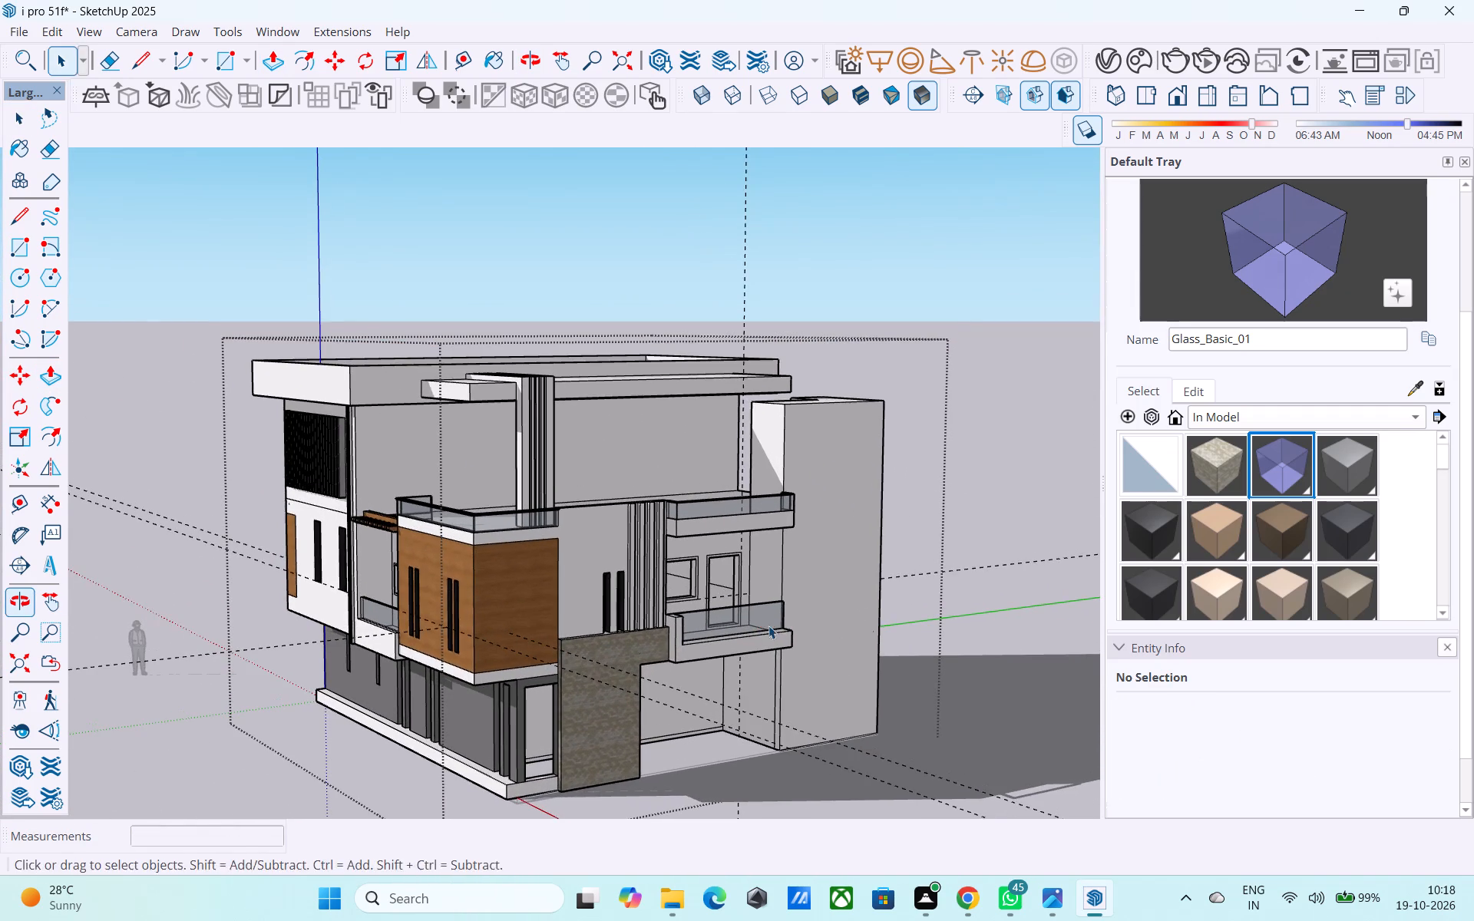
middle_drag(768, 626, 741, 621)
scroll(733, 605, up, 2)
scroll(730, 587, down, 3)
middle_drag(730, 588, 577, 483)
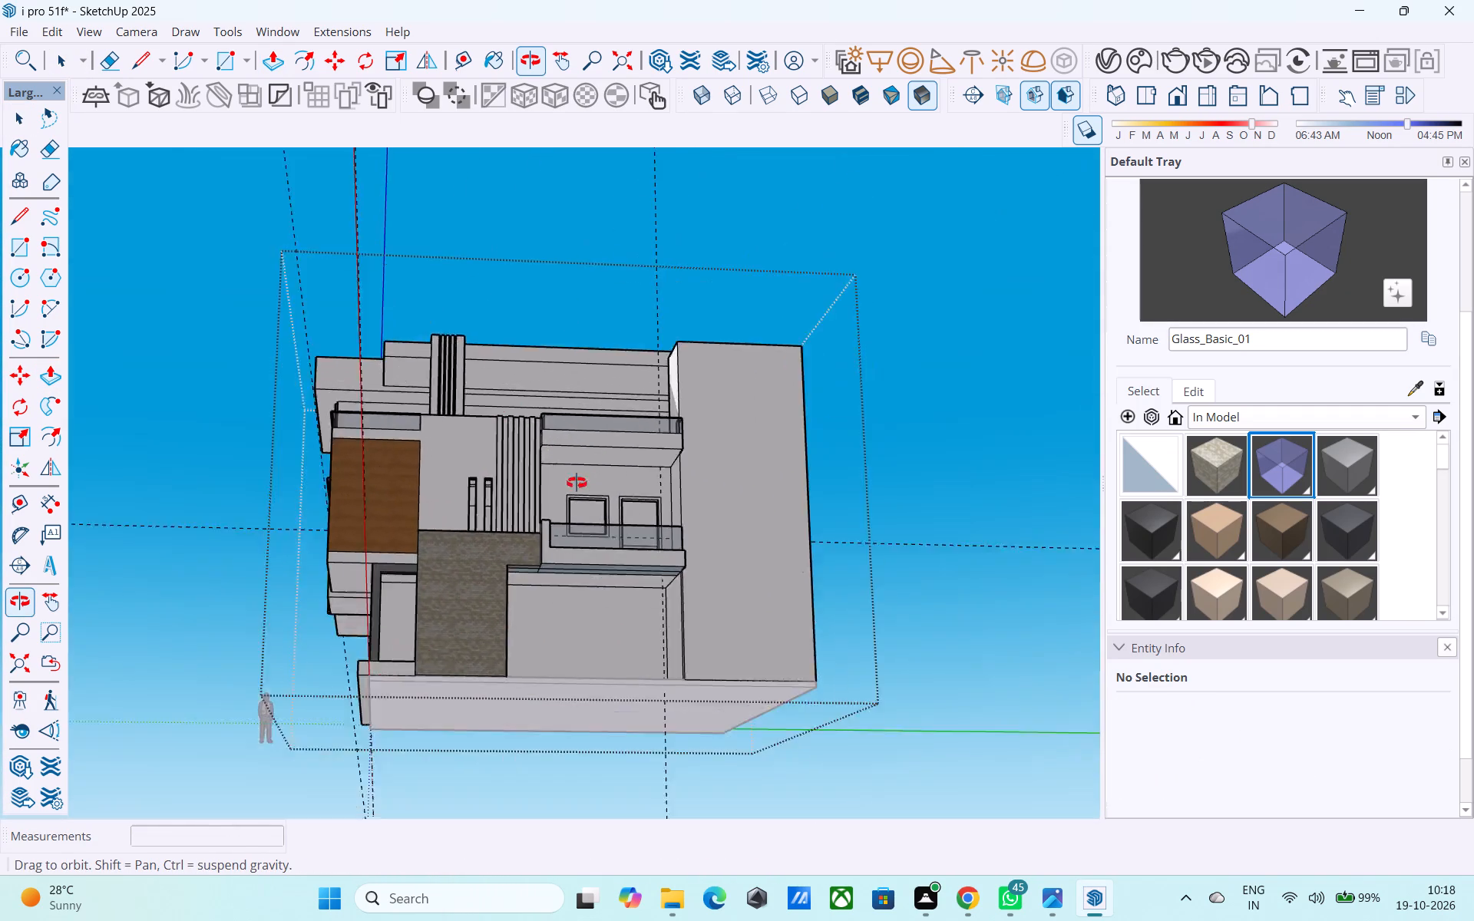
middle_drag(577, 483, 505, 510)
shift+middle_drag(600, 622, 577, 530)
scroll(583, 653, up, 3)
scroll(581, 668, down, 2)
shift+middle_drag(581, 668, 689, 800)
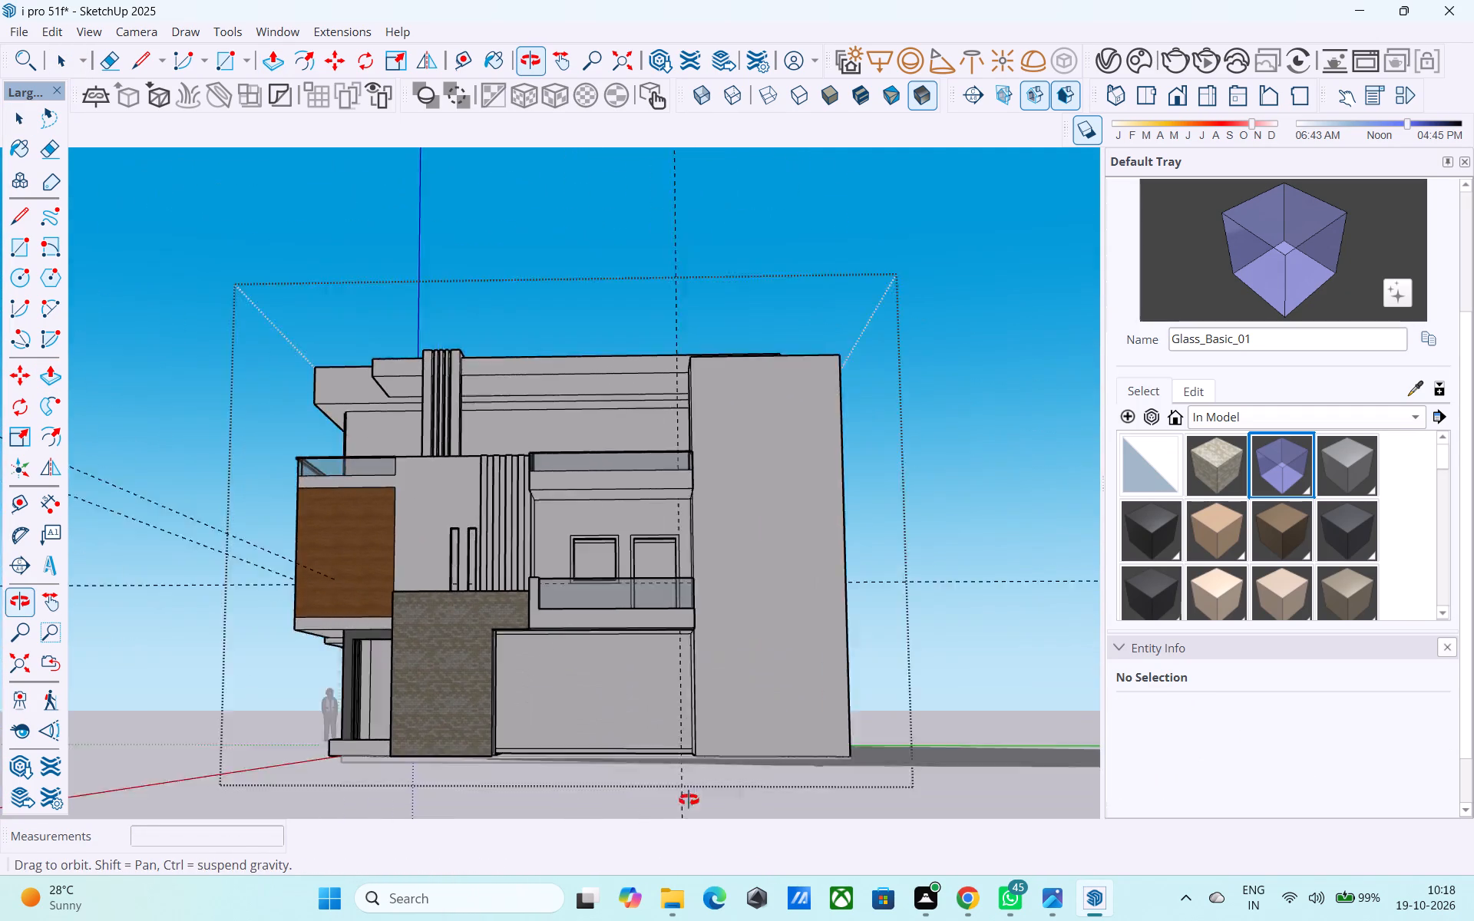
shift+middle_drag(689, 800, 698, 812)
Copy the back wall's vertical corner edge 12' along the ground-floor wall beneath the lower balcony, toward the brick wall.
shift+middle_drag(695, 781, 699, 660)
middle_drag(655, 658, 598, 665)
scroll(576, 649, up, 3)
middle_drag(528, 628, 603, 686)
scroll(666, 753, up, 3)
scroll(814, 687, up, 2)
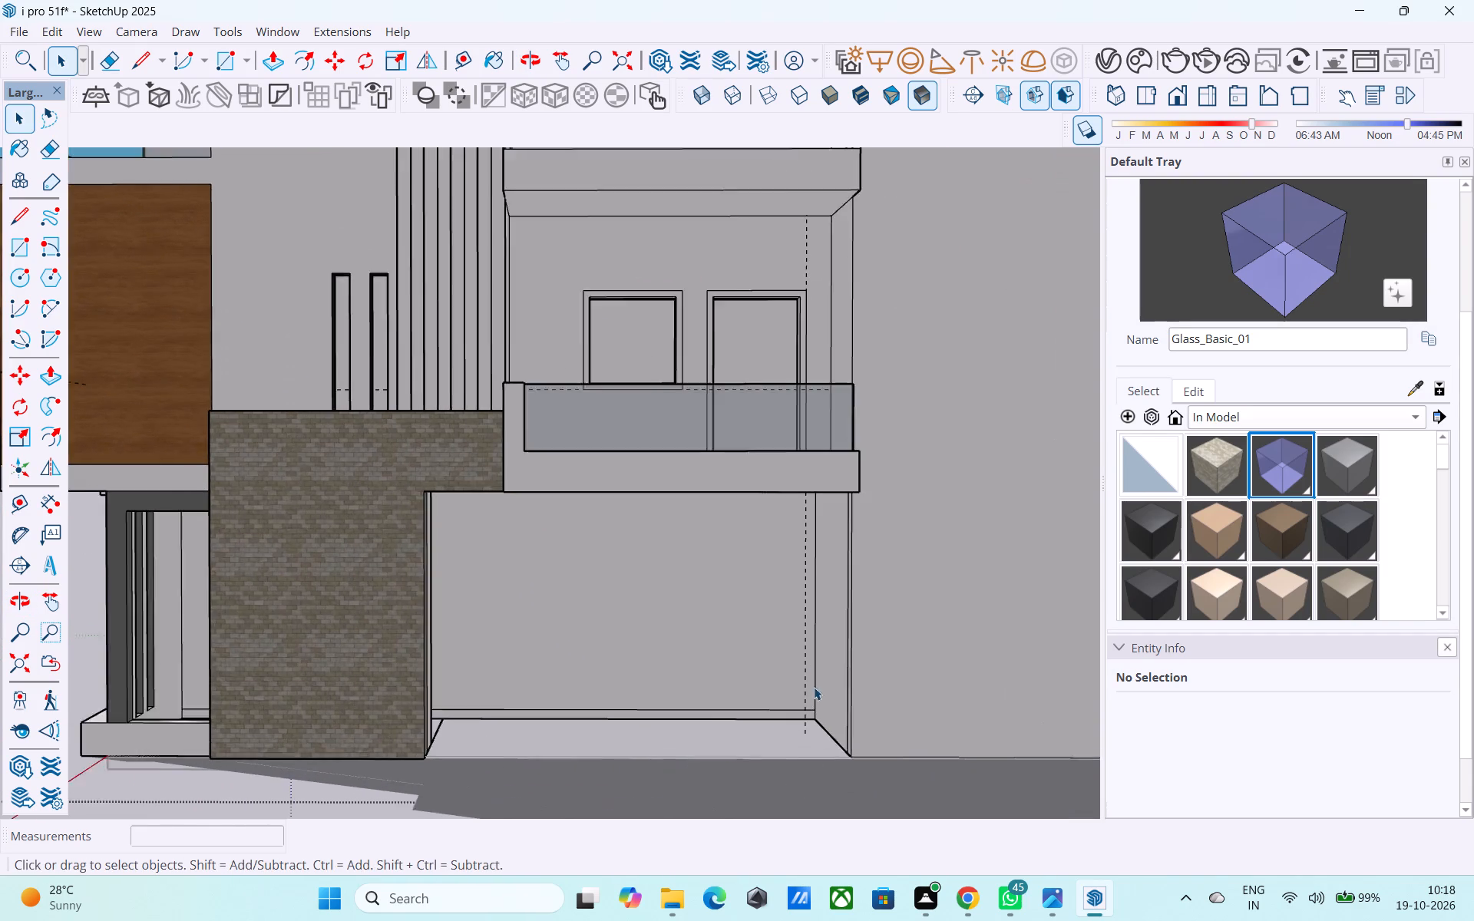
scroll(814, 687, up, 3)
click(812, 675)
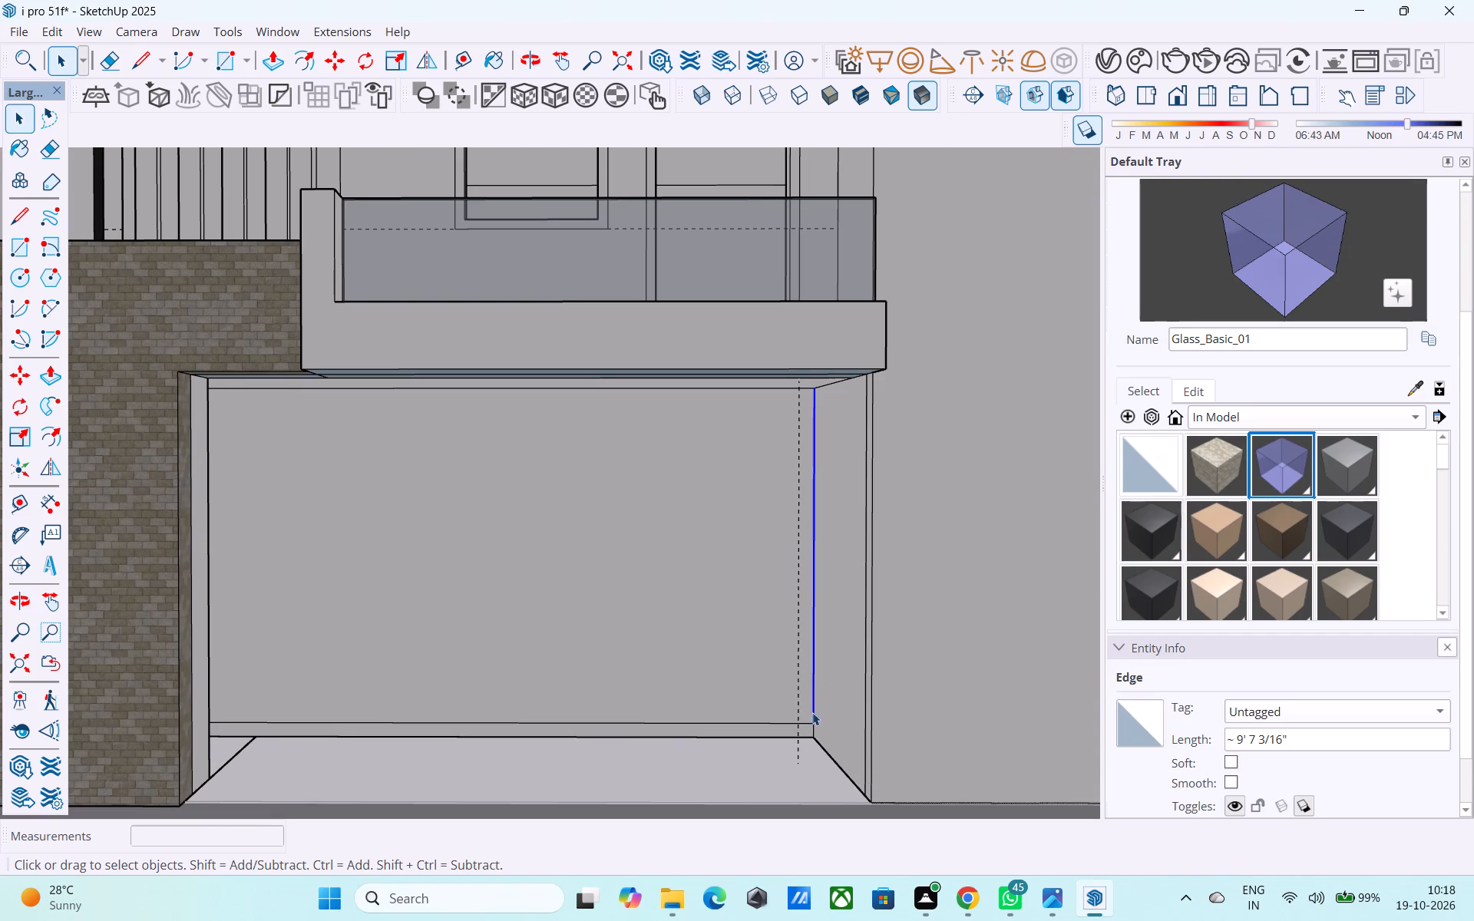
key(m)
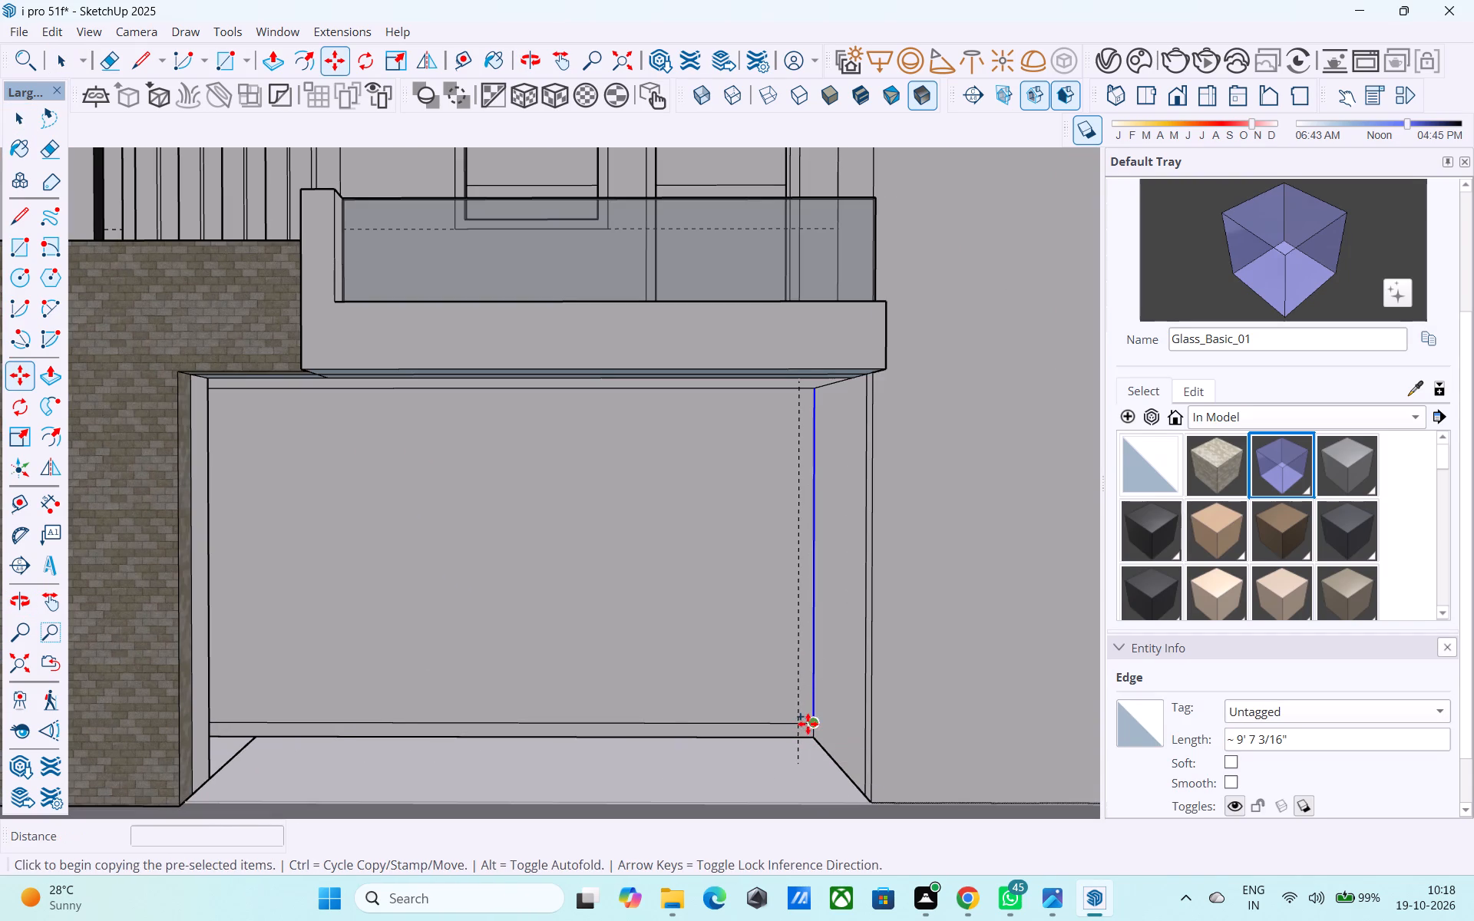
click(808, 723)
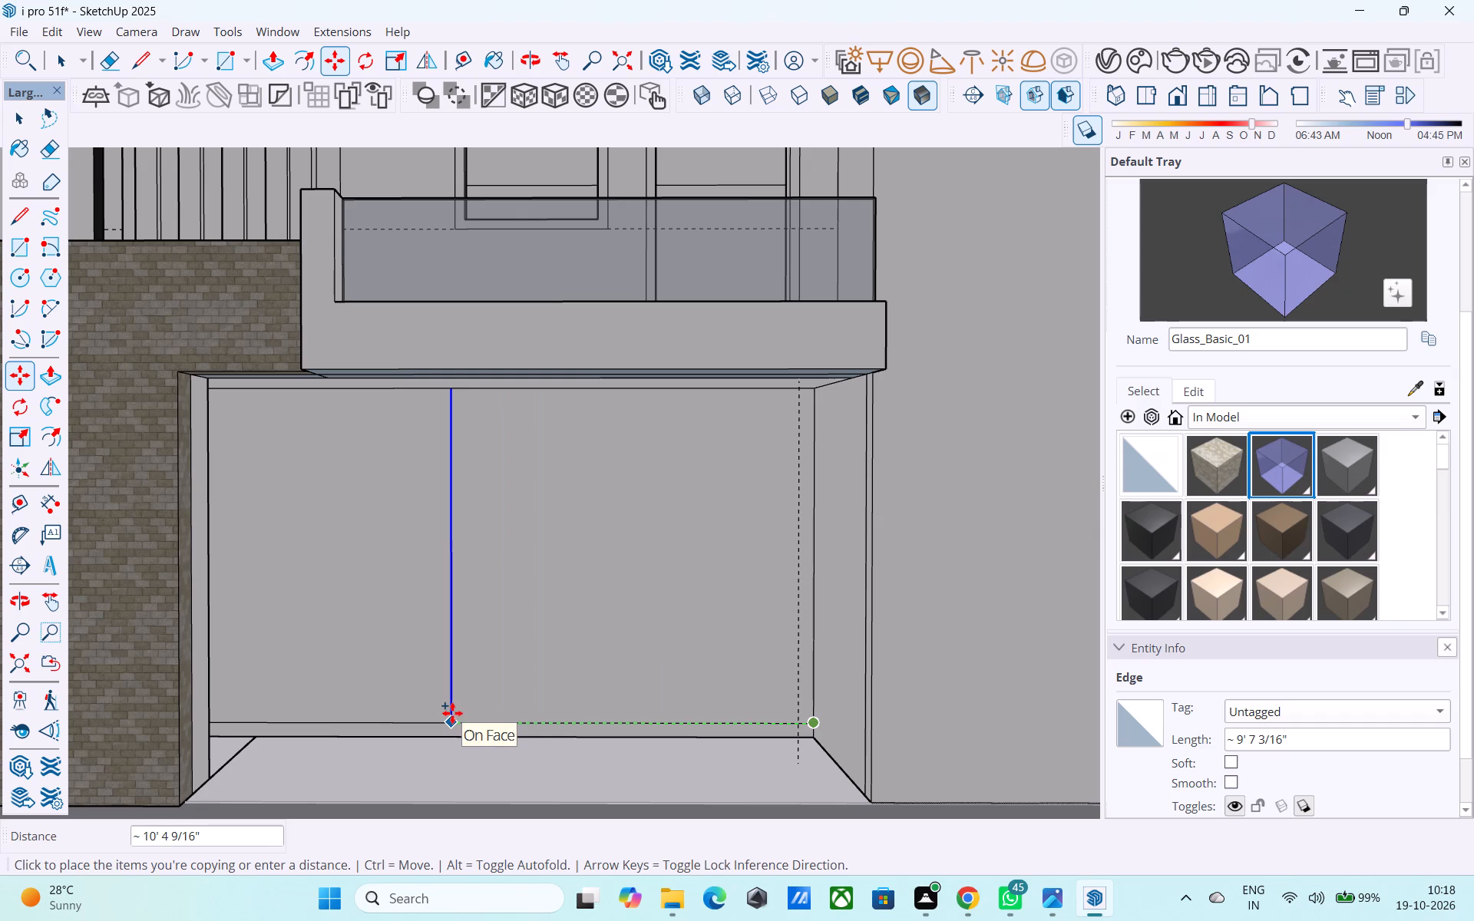
text(12')
key(Return)
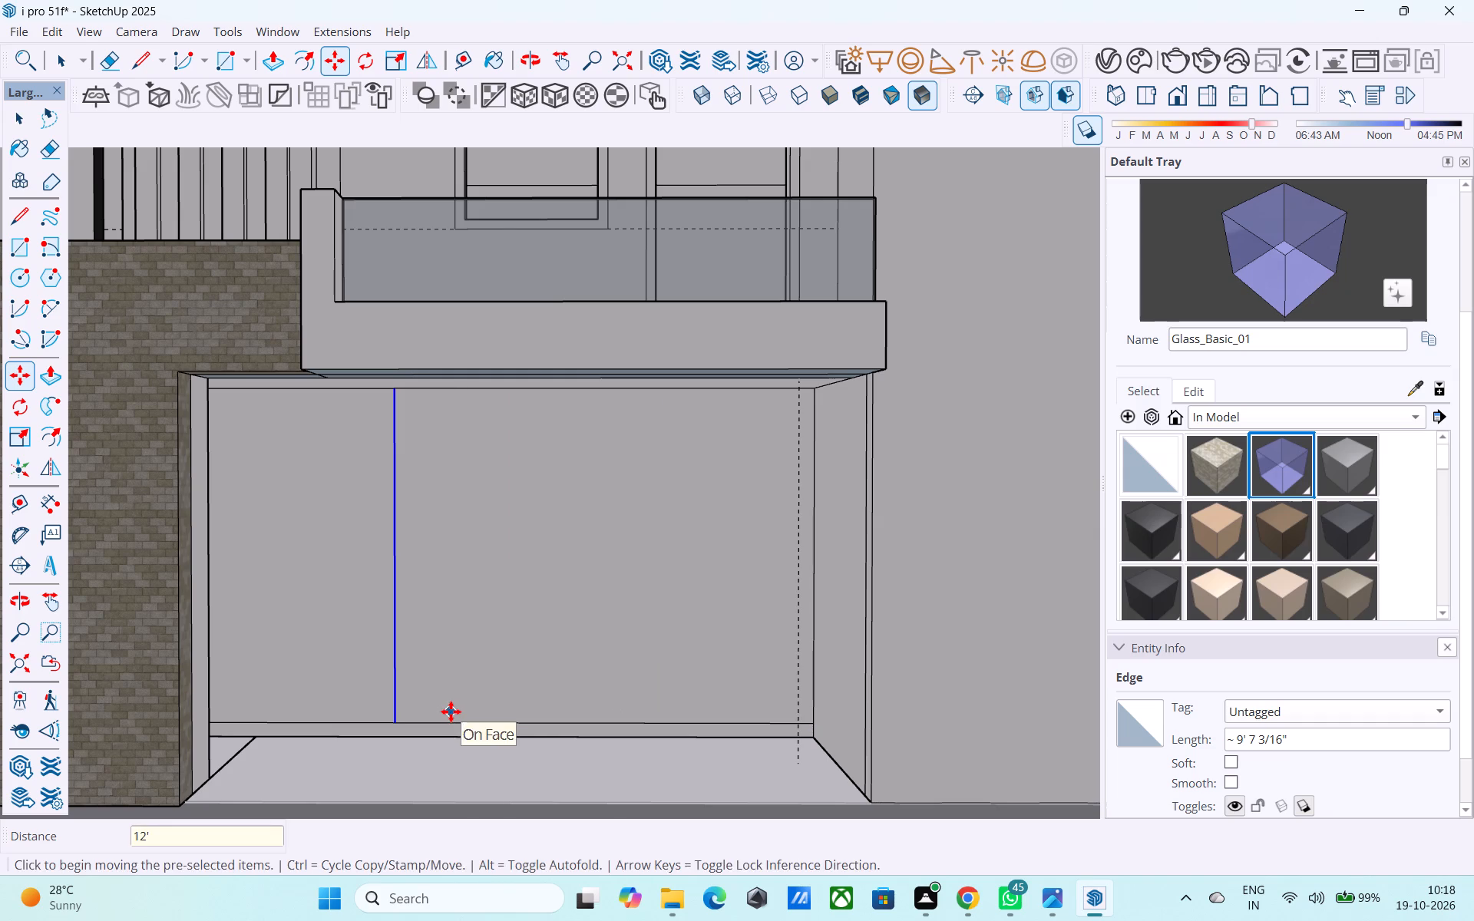
Place a vertical guide 1' in from the corner edge of the ground-floor back wall, toward the brick wall.
key(space)
middle_drag(459, 703, 461, 720)
scroll(534, 652, down, 9)
middle_drag(542, 694, 579, 698)
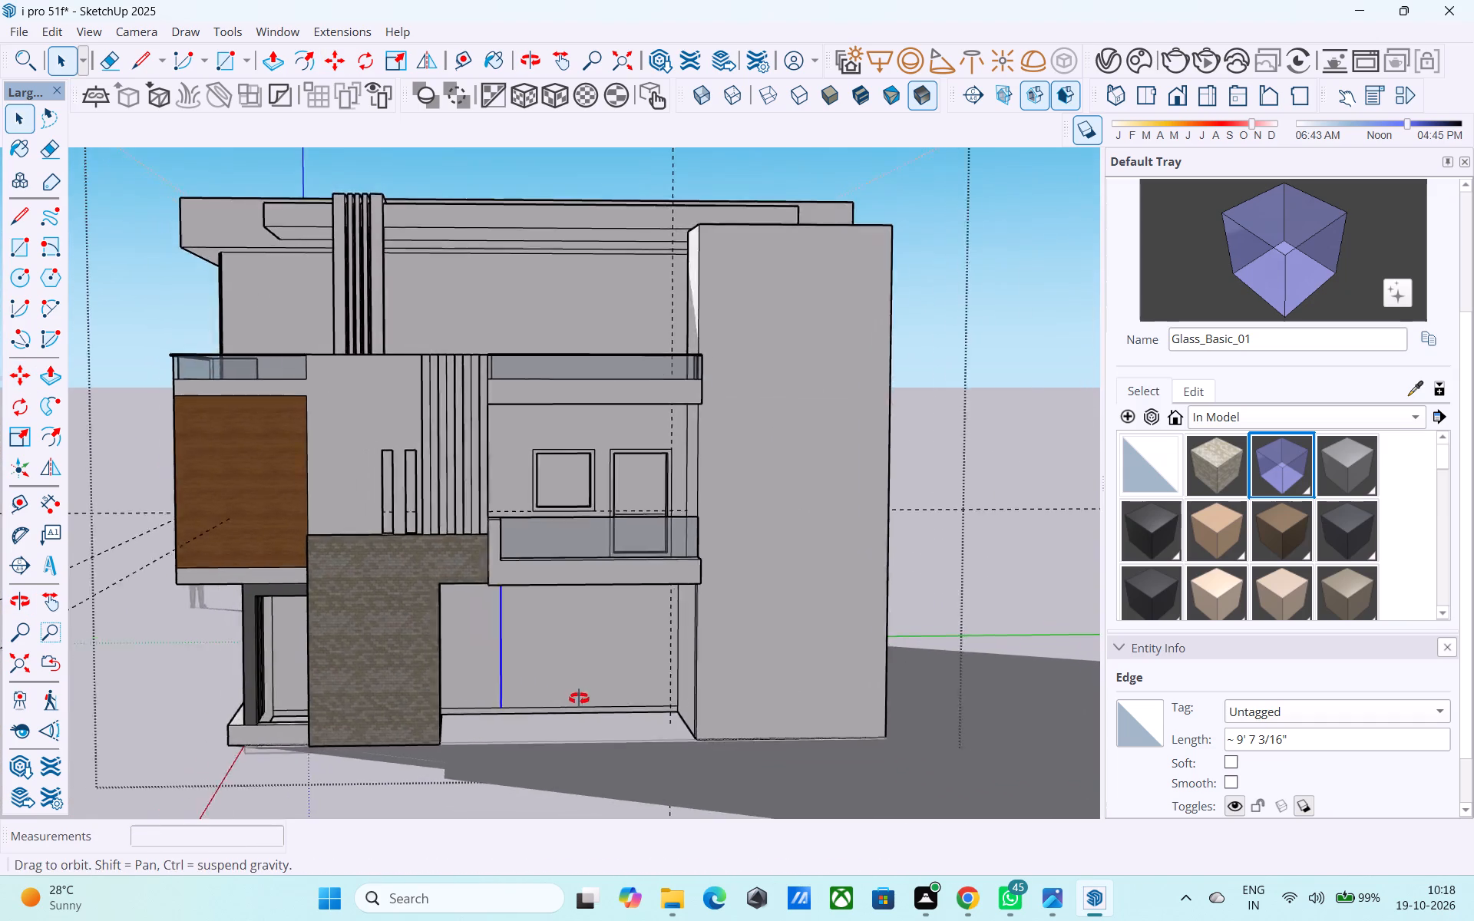
middle_drag(579, 698, 602, 713)
scroll(721, 722, up, 7)
middle_click(695, 719)
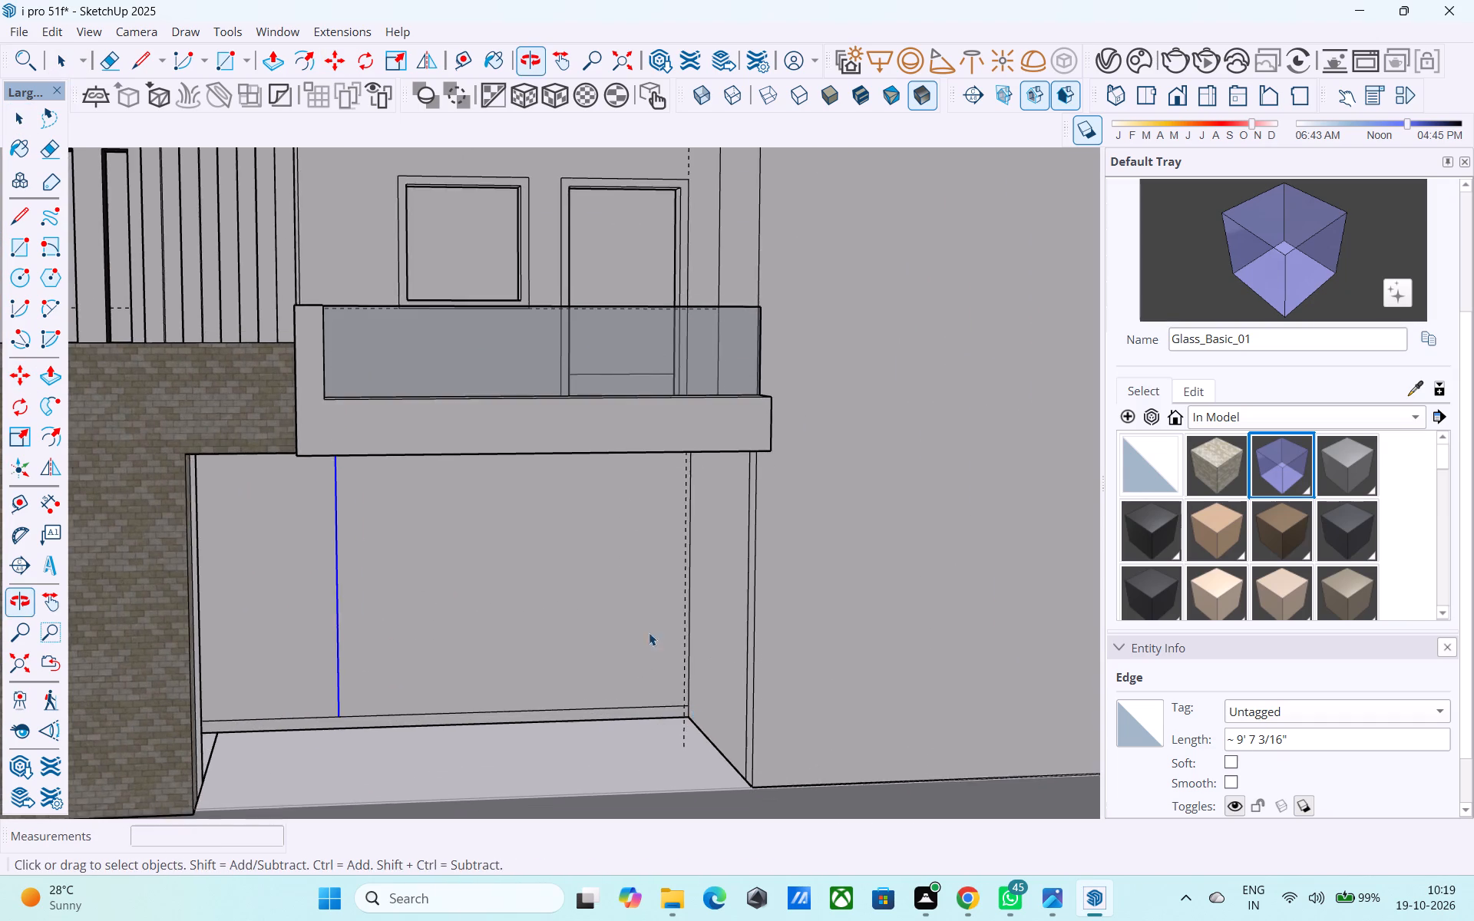
scroll(629, 602, down, 3)
middle_drag(637, 676, 641, 658)
scroll(649, 664, up, 7)
middle_drag(654, 666, 711, 695)
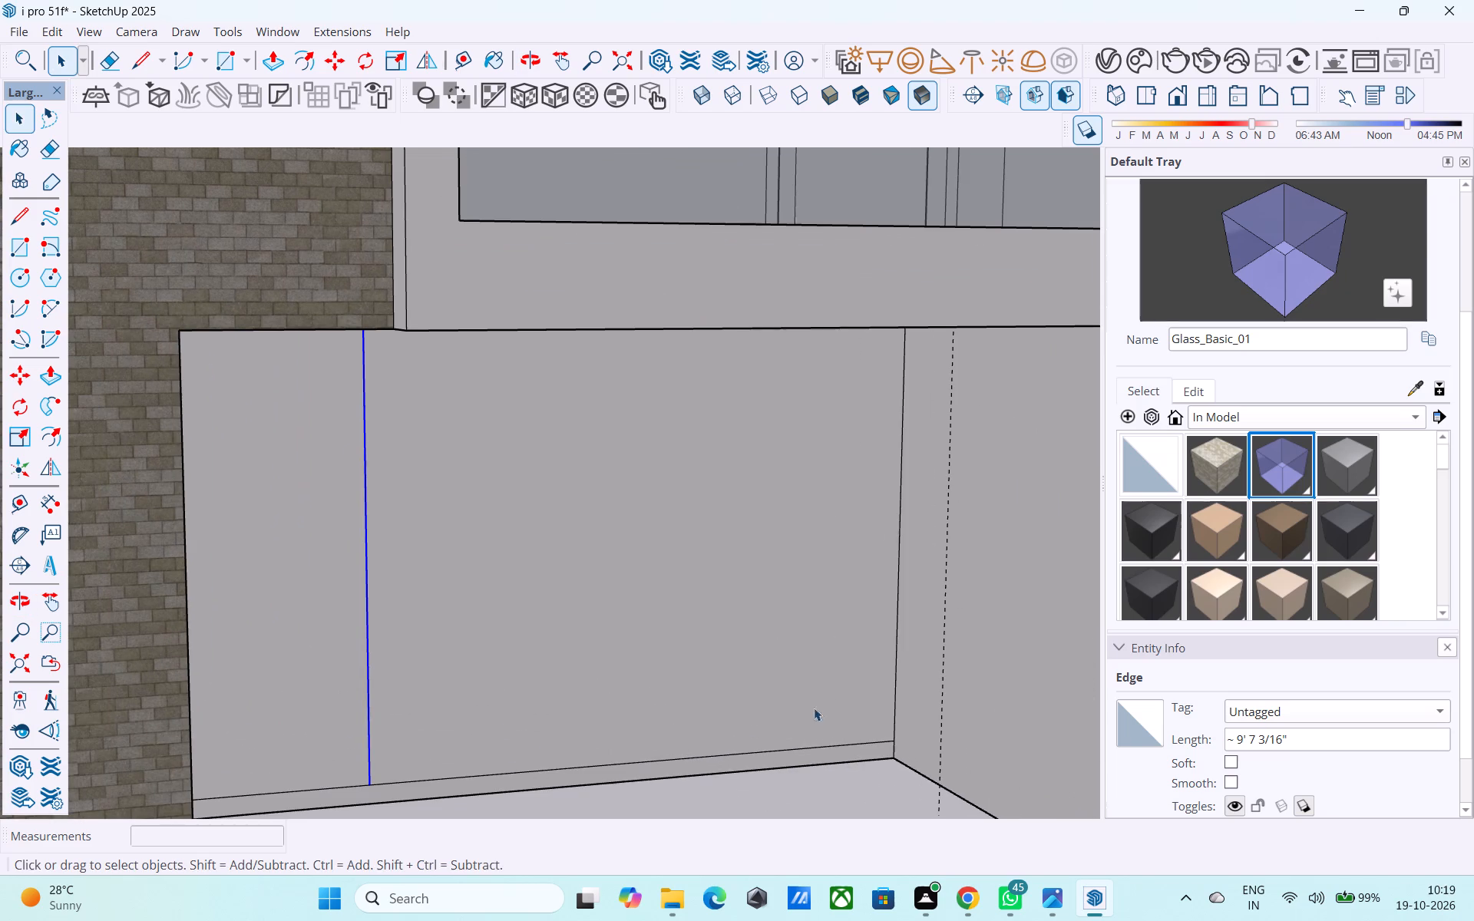
key(t)
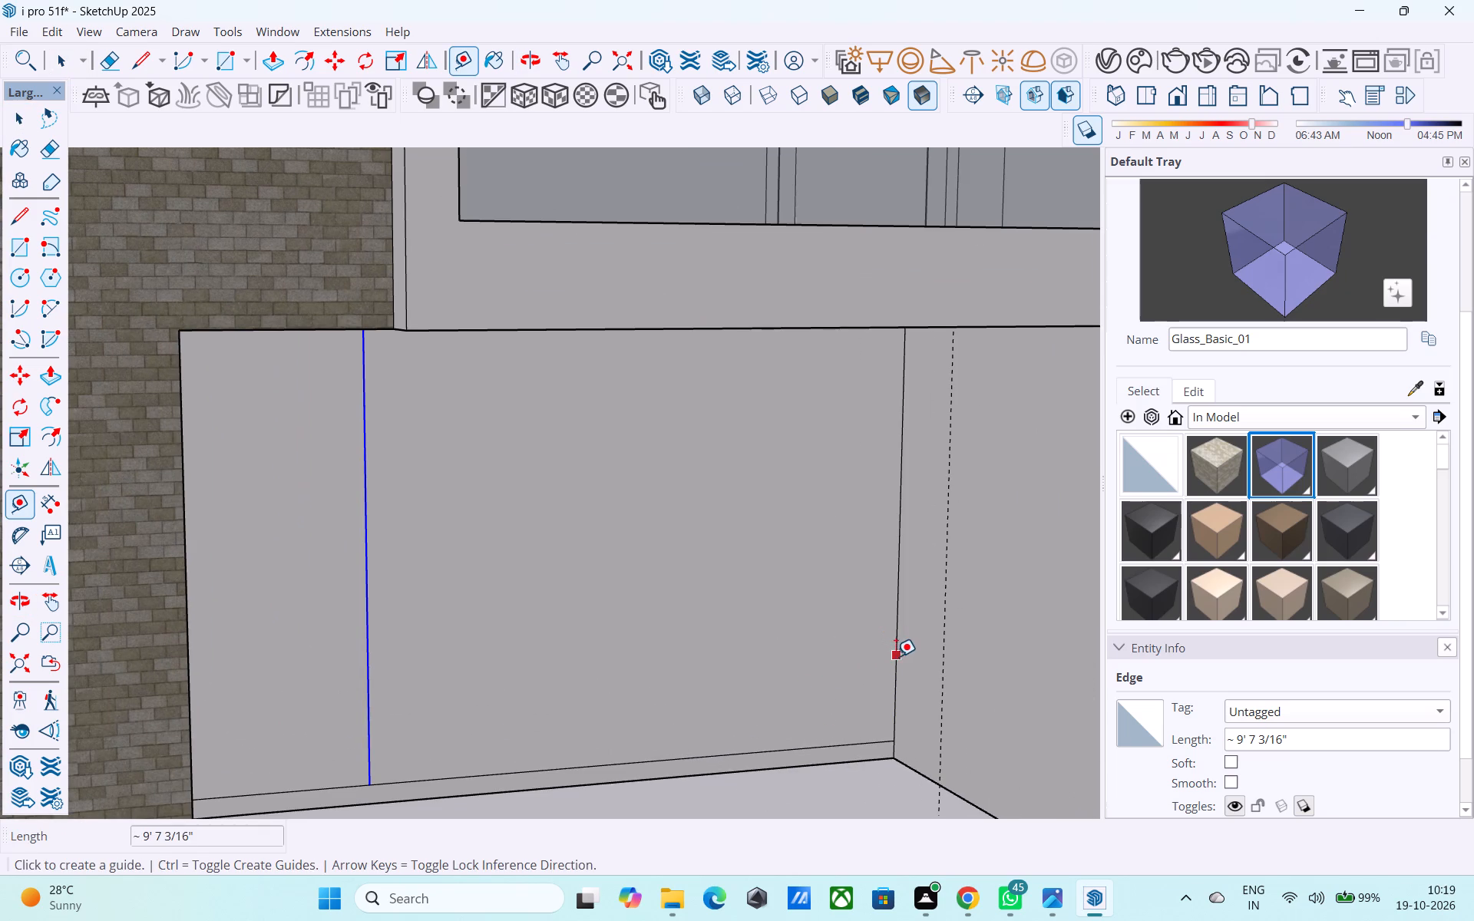
click(896, 656)
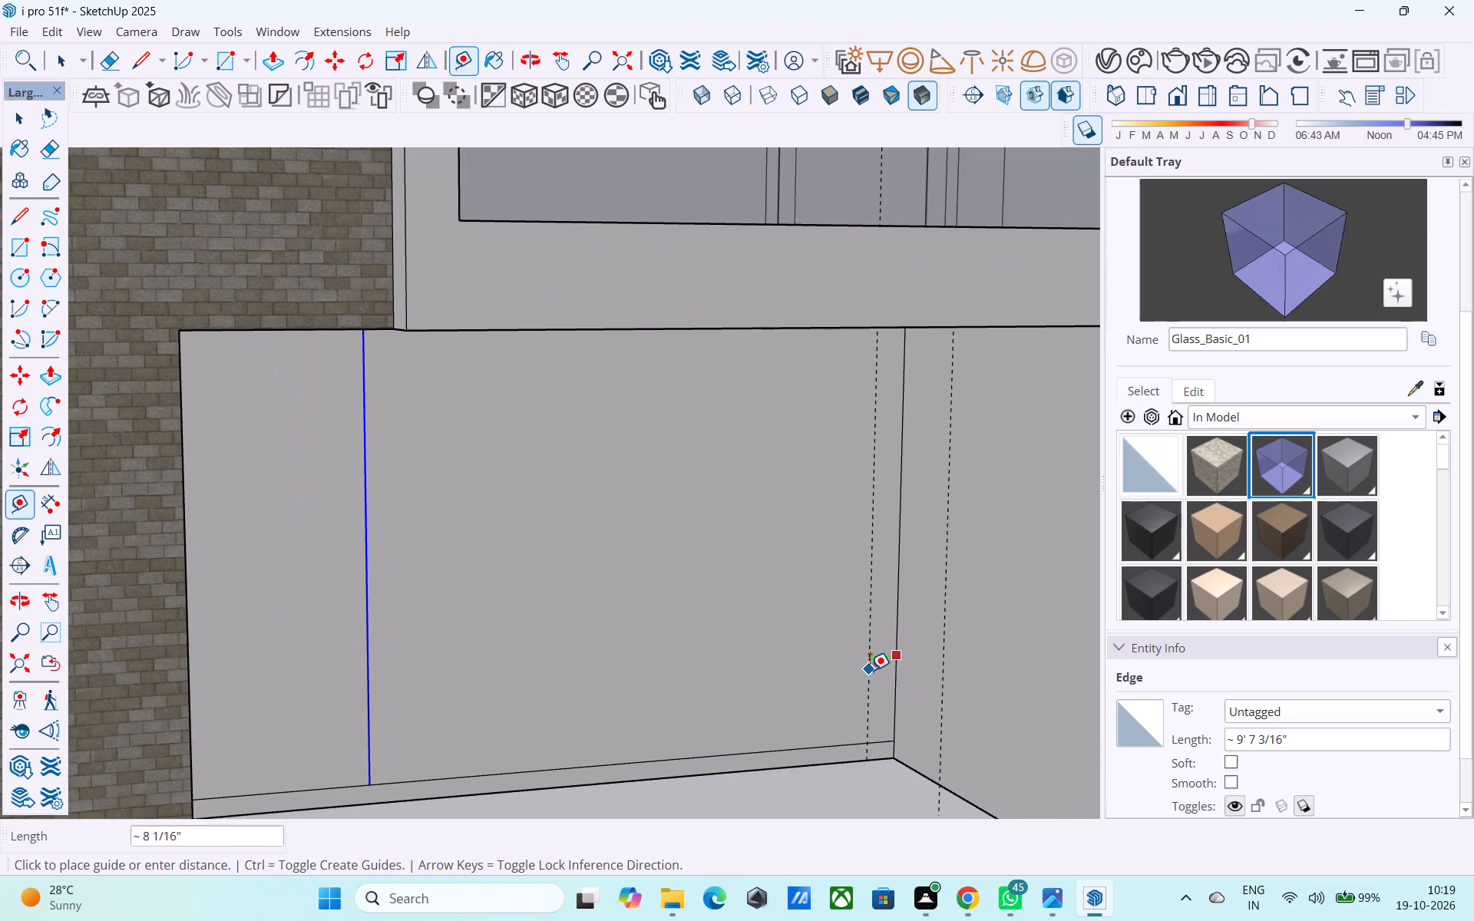
text(1')
key(Return)
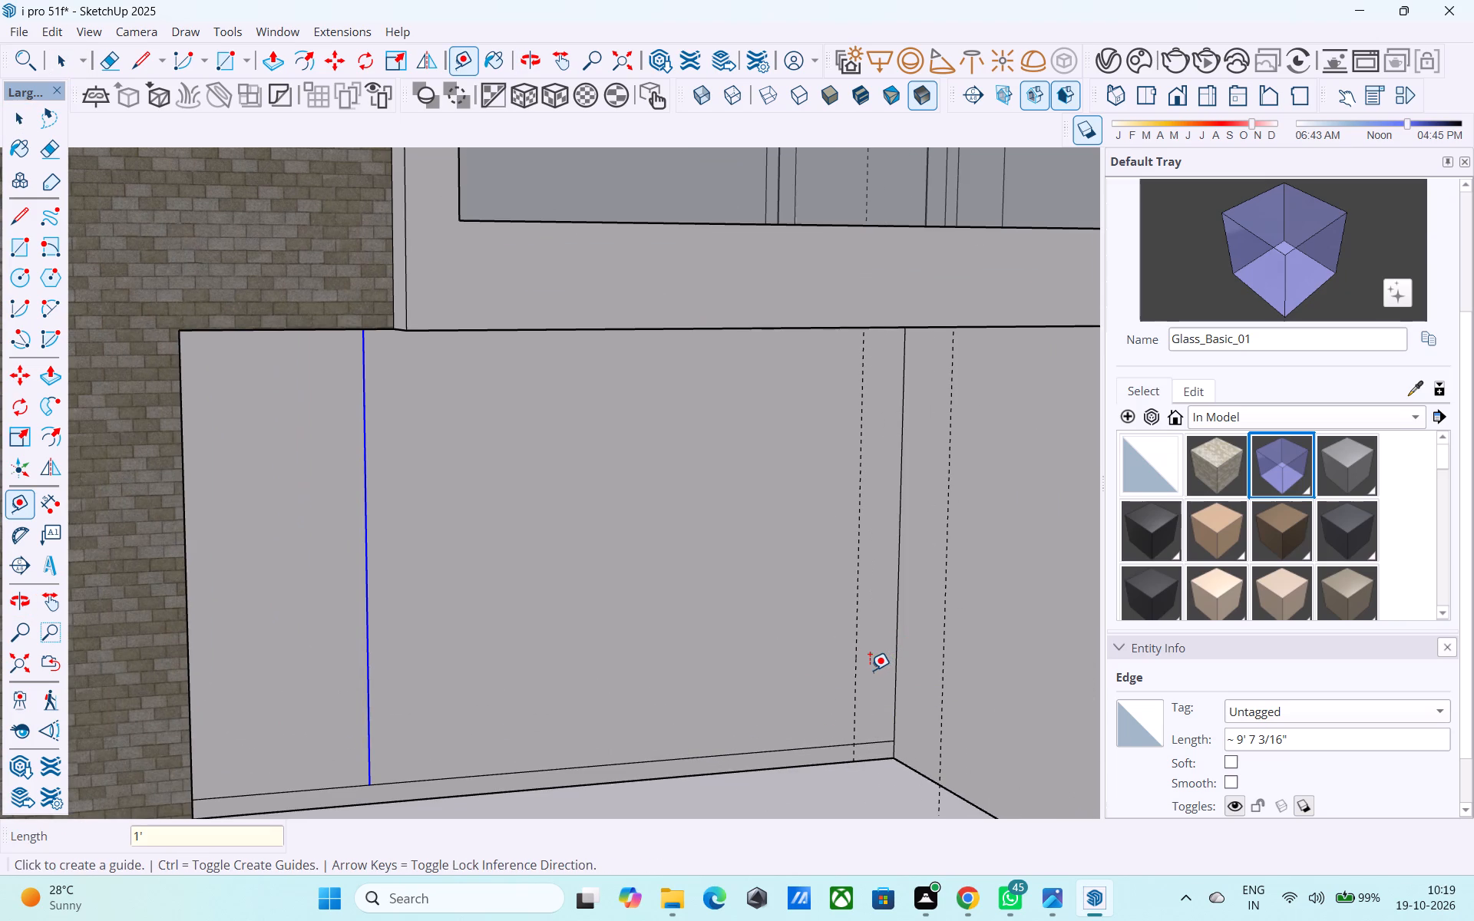
Draw a 4' by 8' door rectangle on the ground-floor wall, starting where the guide meets the wall's base line.
key(r)
click(854, 744)
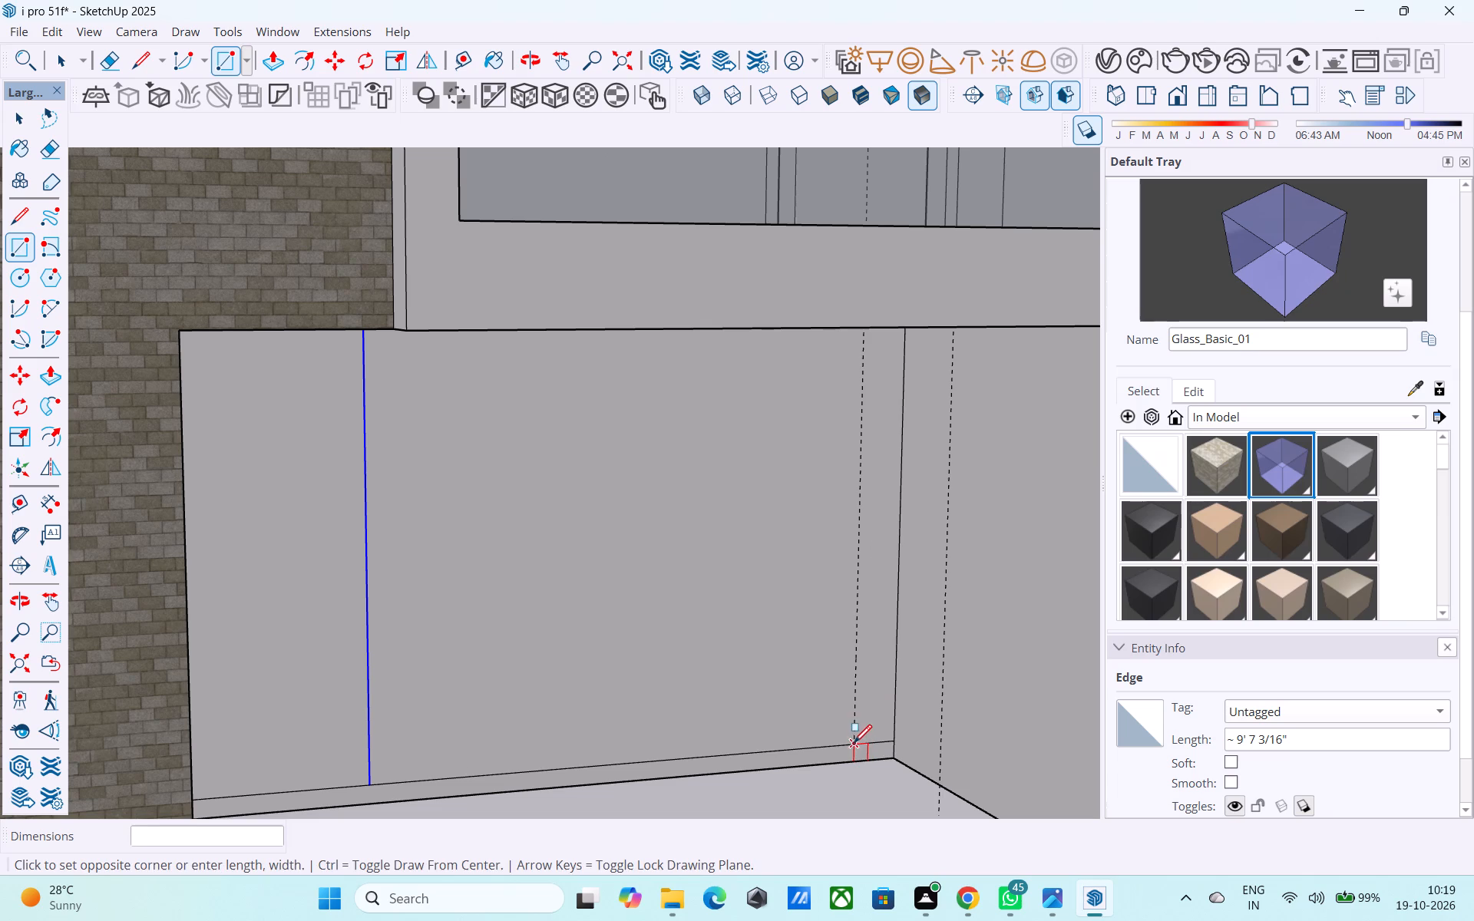
text(4',8')
key(Return)
Offset the ground-floor door rectangle 3" inward to form its frame.
middle_drag(649, 525, 615, 526)
key(space)
click(782, 576)
key(f)
click(783, 576)
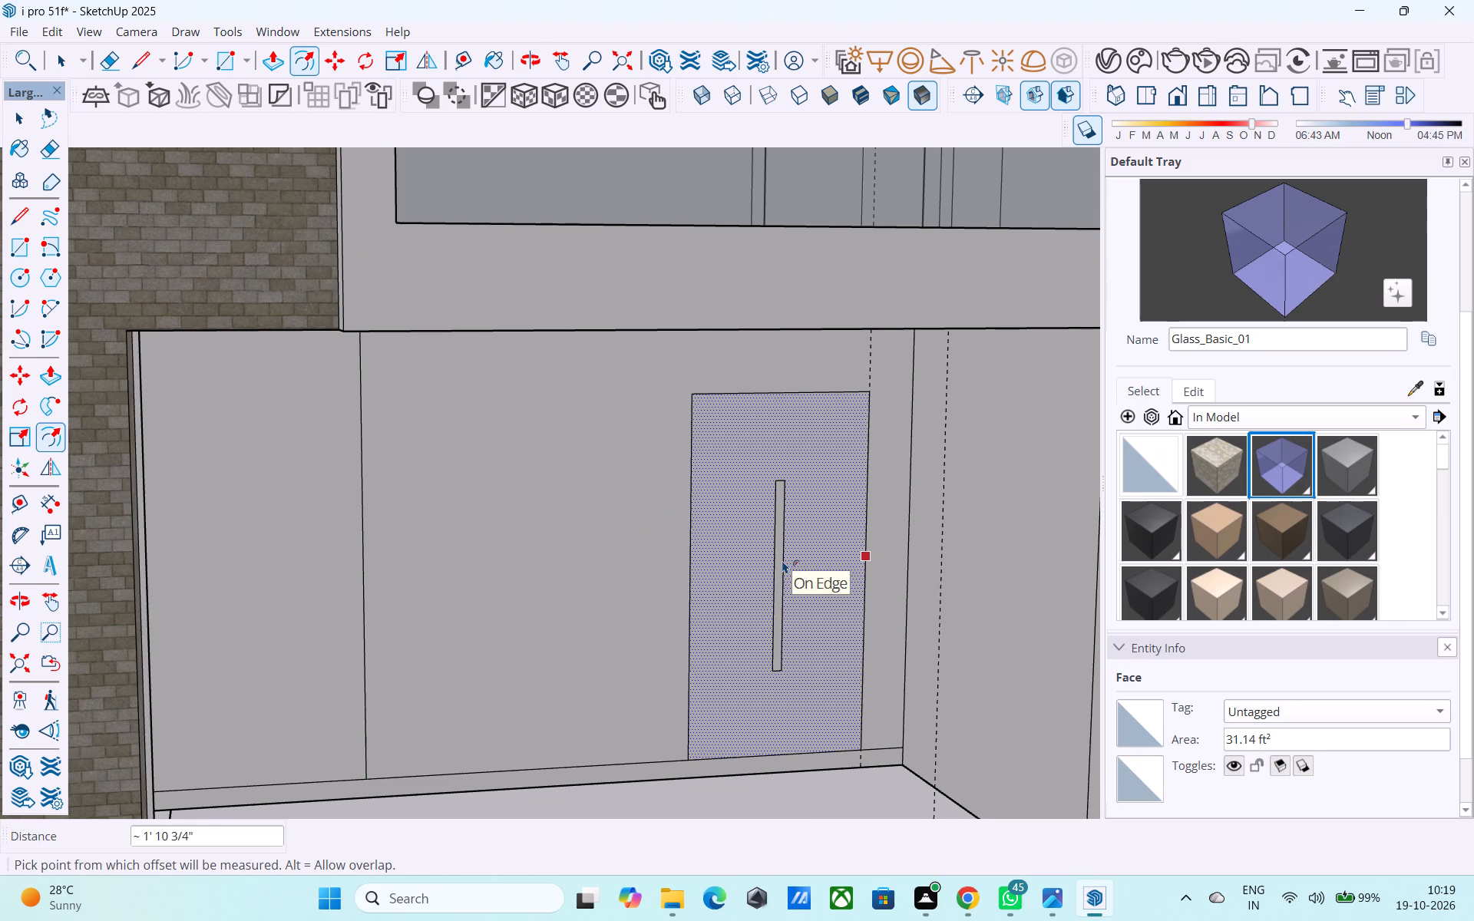
text(3")
key(Return)
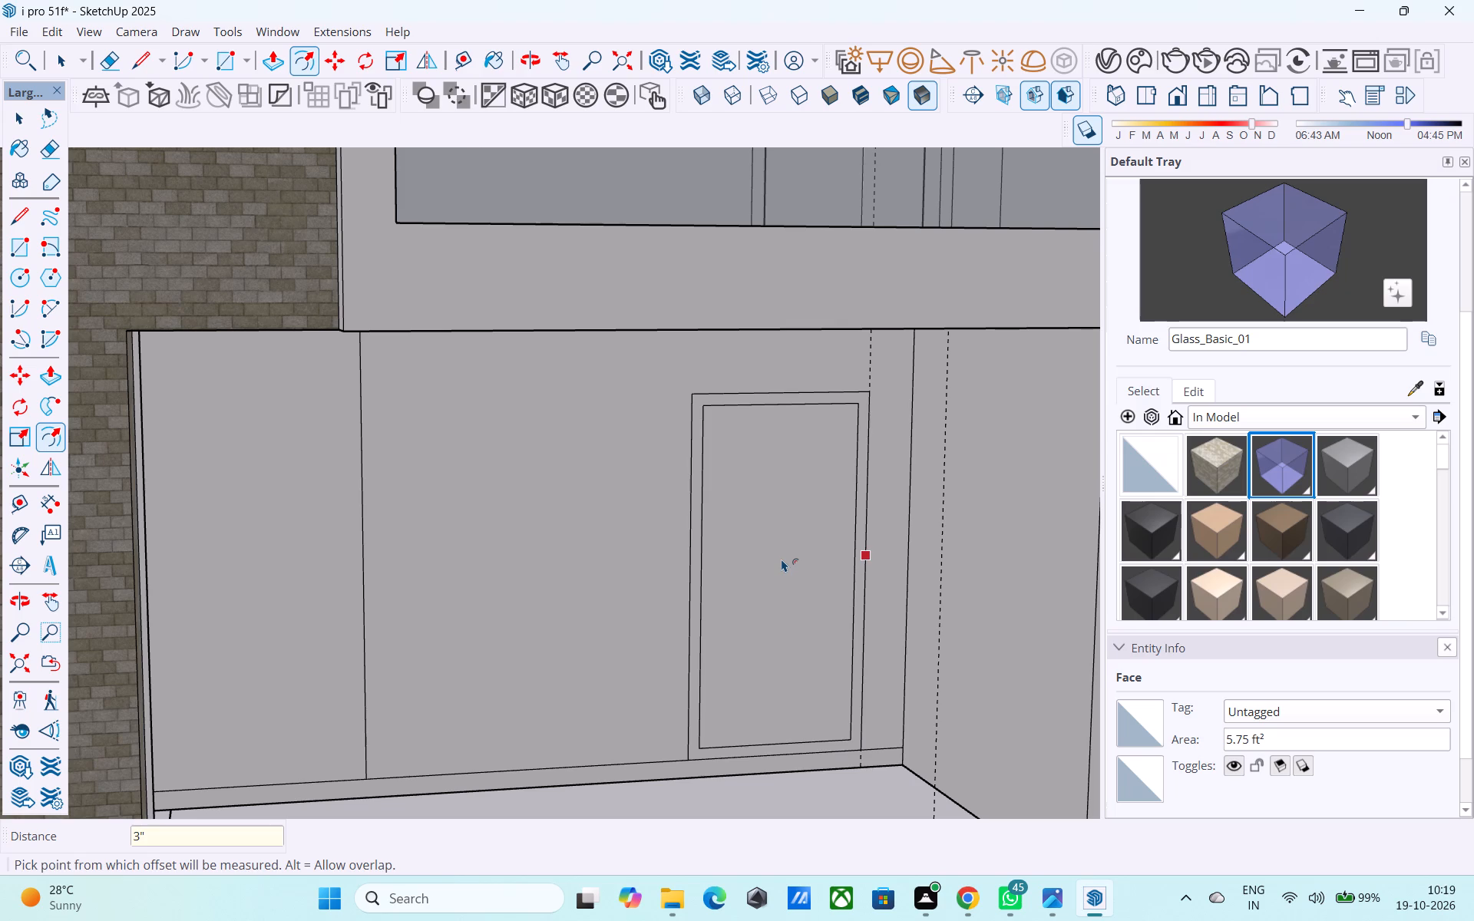
Place a horizontal guide 3' above the wall's base line and a vertical guide 1' beside the door, toward the brick wall.
key(t)
click(626, 754)
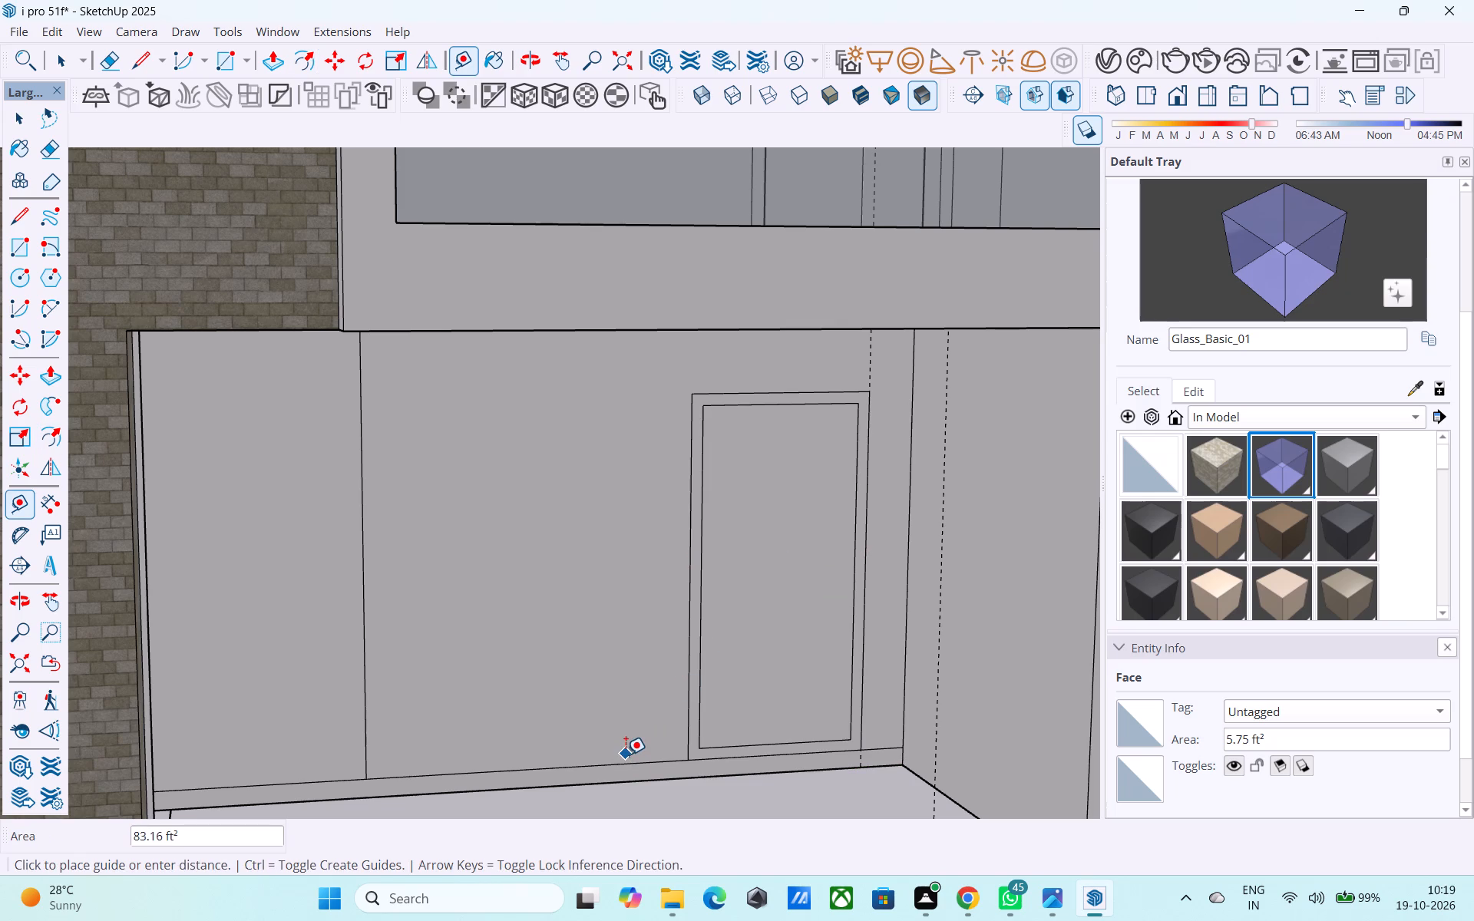
key(t)
click(626, 761)
text(3')
key(Return)
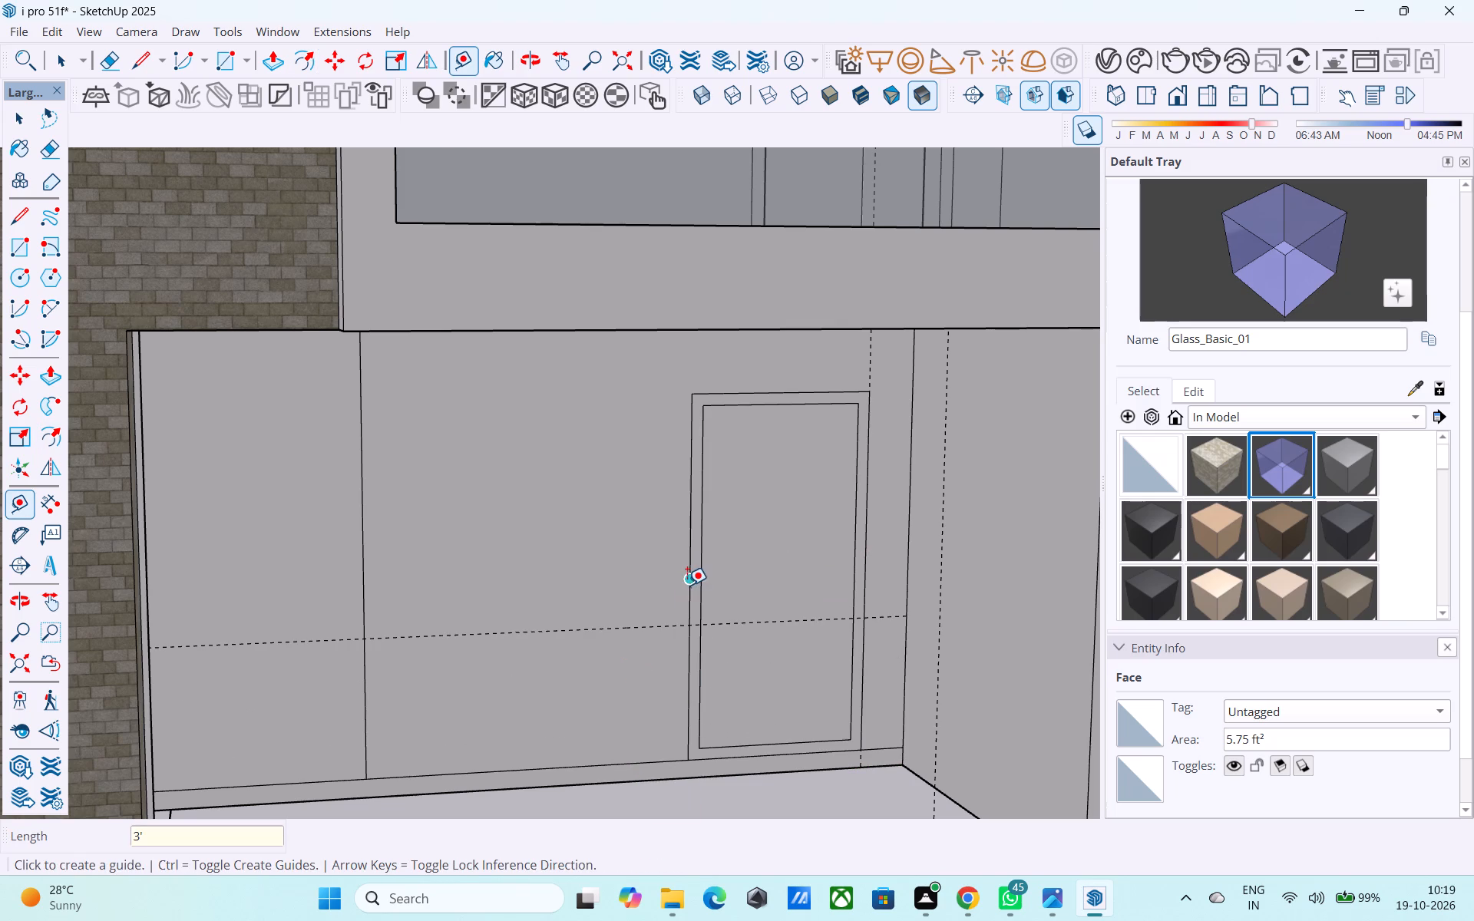
click(686, 585)
text(1')
key(Return)
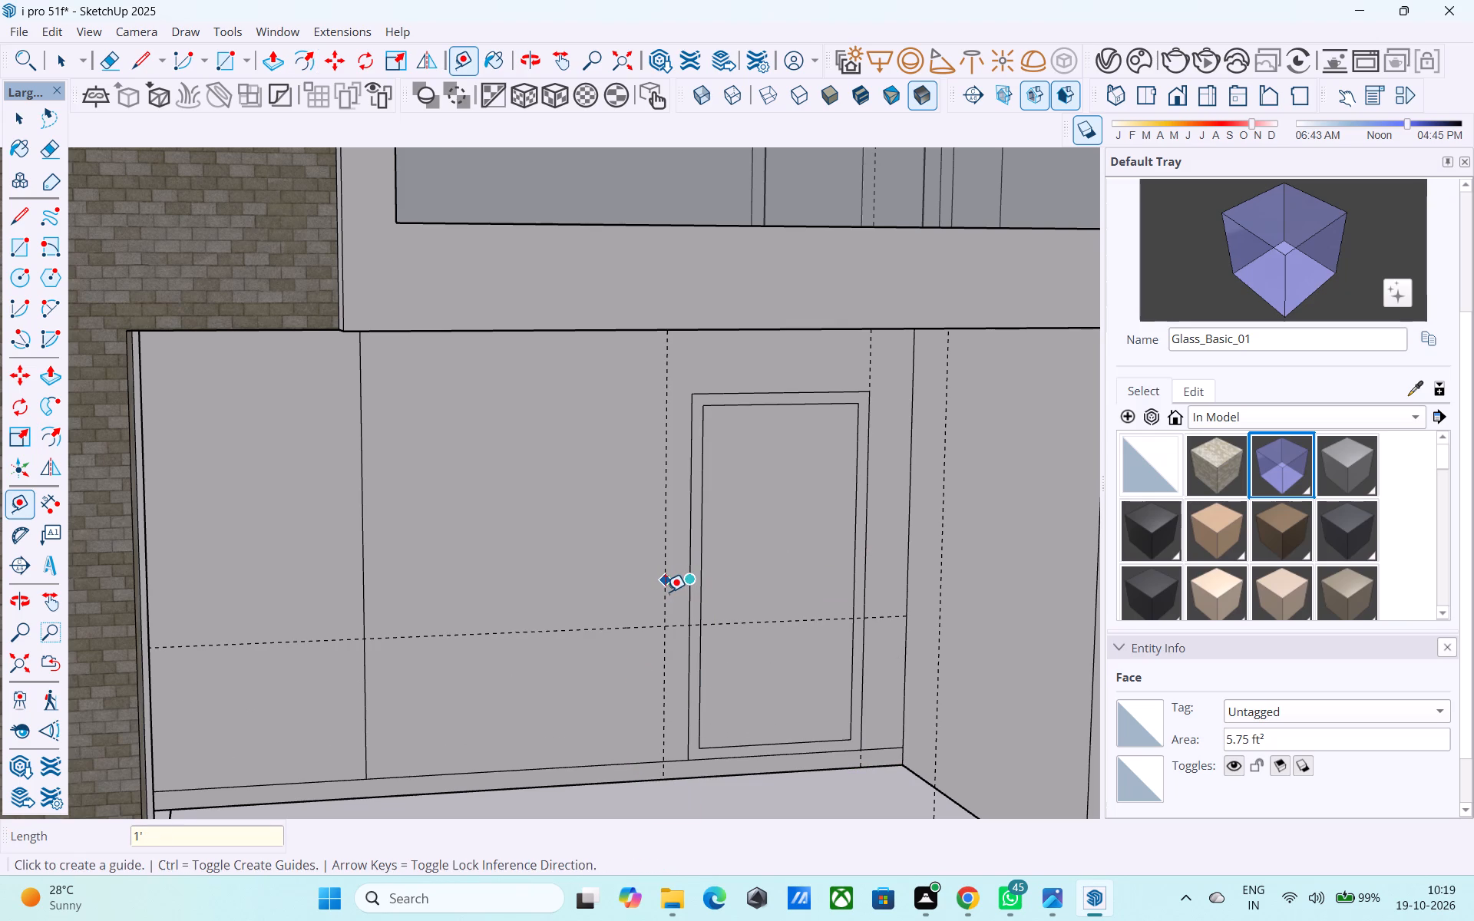
Draw a window rectangle 6' wide by 5' high from the guides' intersection, extending toward the brick wall.
key(r)
click(646, 625)
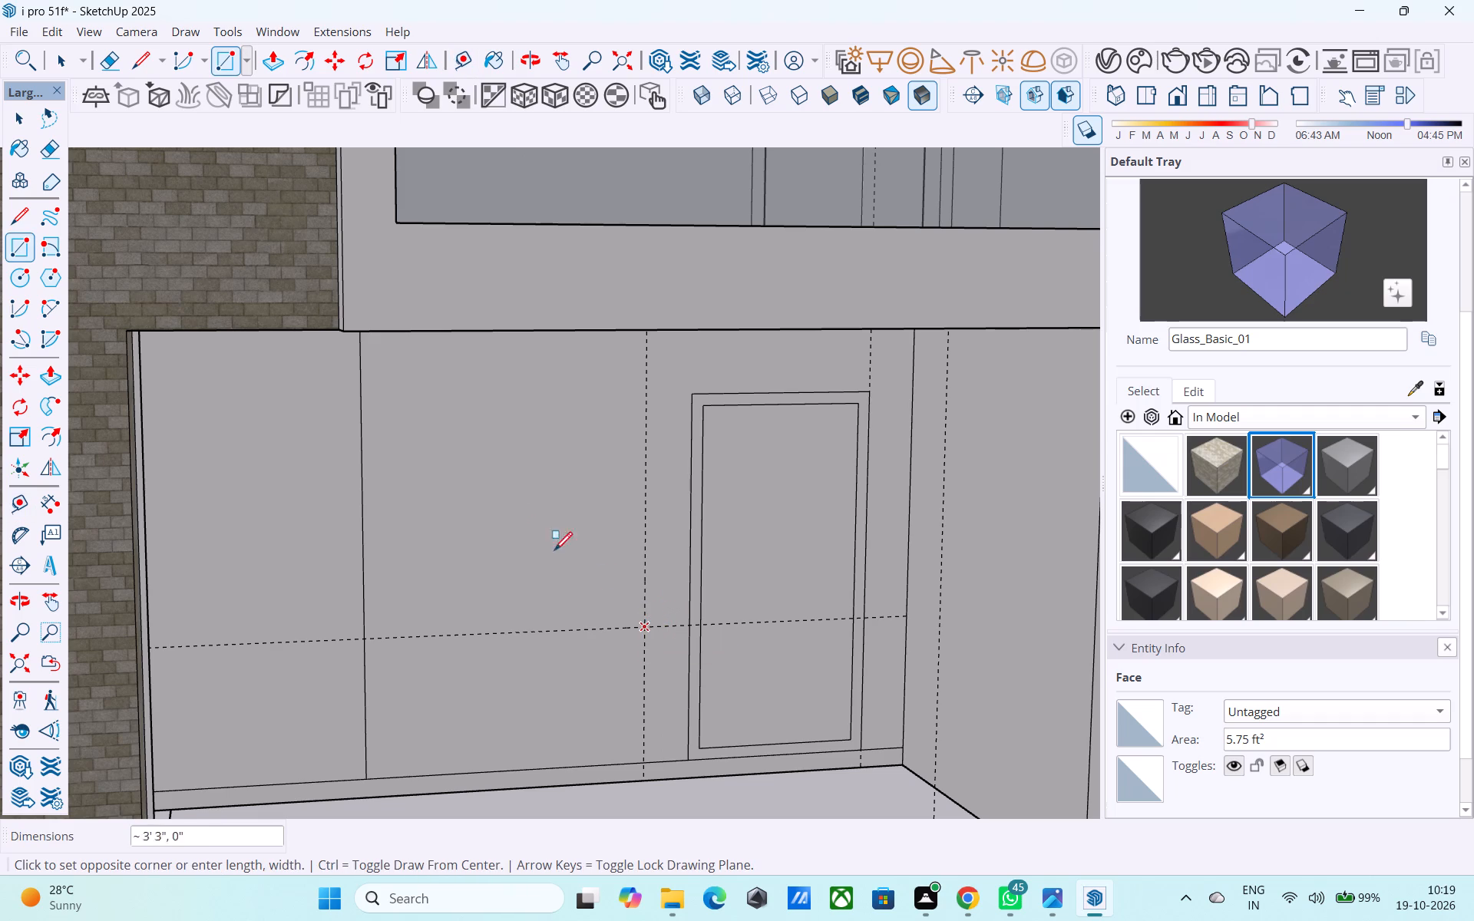
middle_drag(430, 447, 418, 463)
scroll(418, 463, up, 5)
text(6',6')
key(Return)
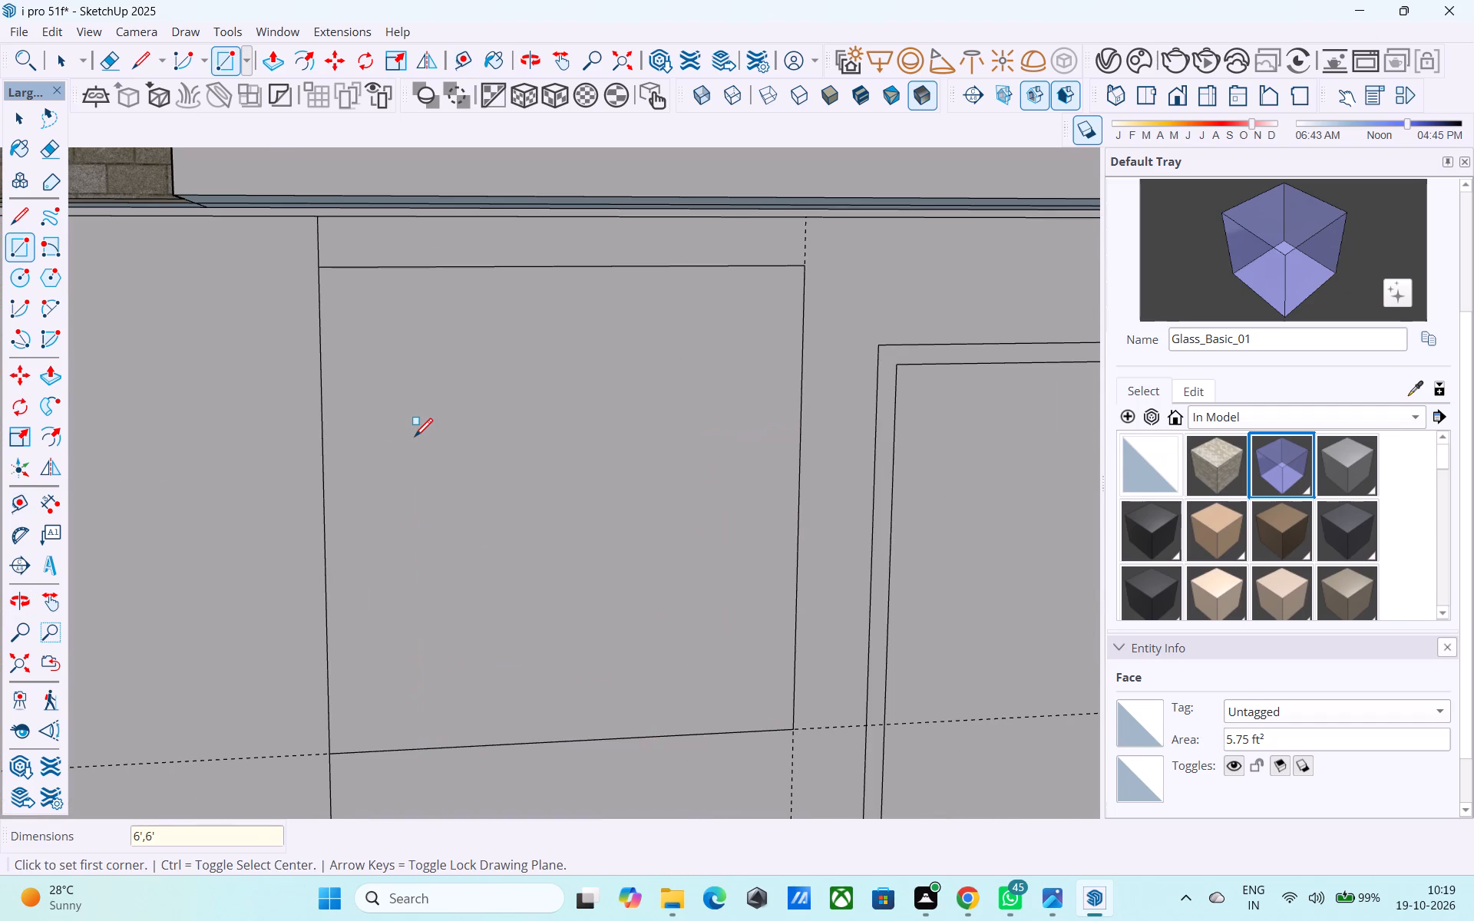
text(4',6')
key(Return)
text(5',6')
key(Return)
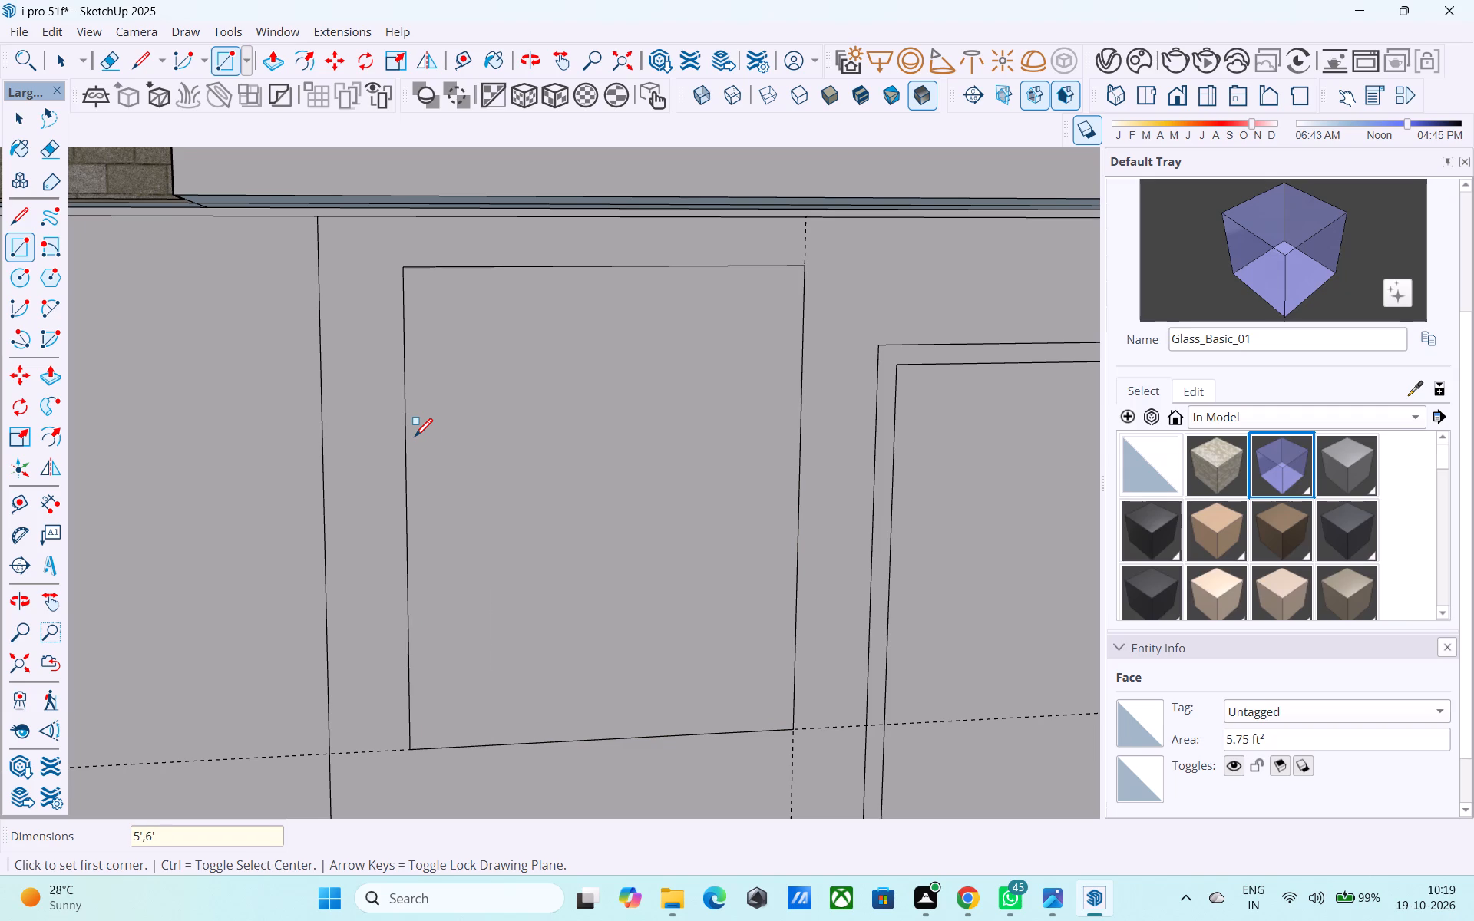
text(6',5')
key(Return)
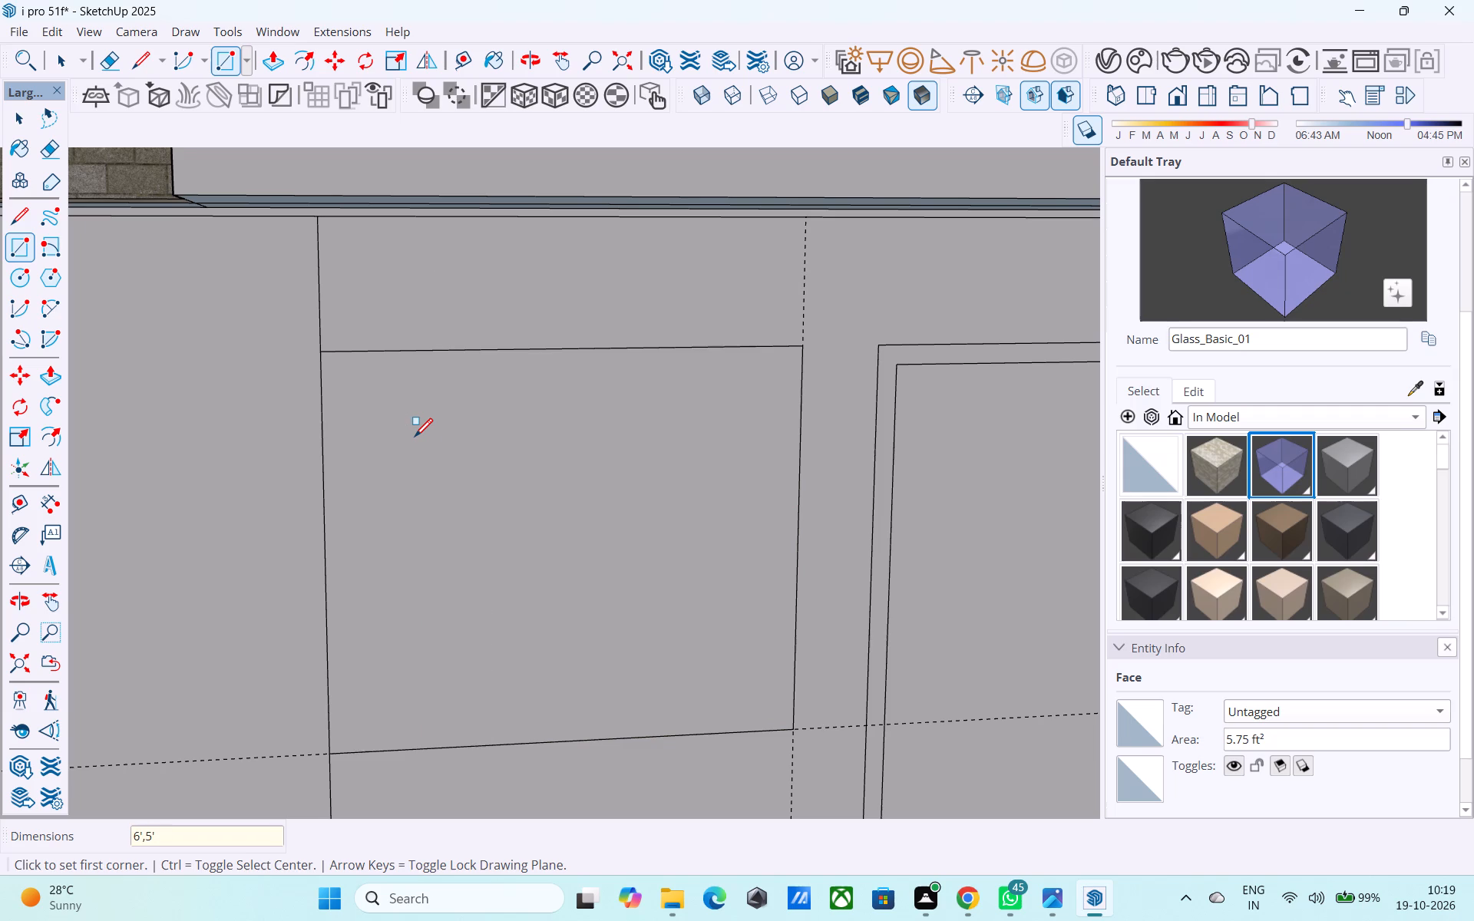
Offset the ground-floor window rectangle 3" inward to form its frame.
scroll(415, 437, down, 6)
key(space)
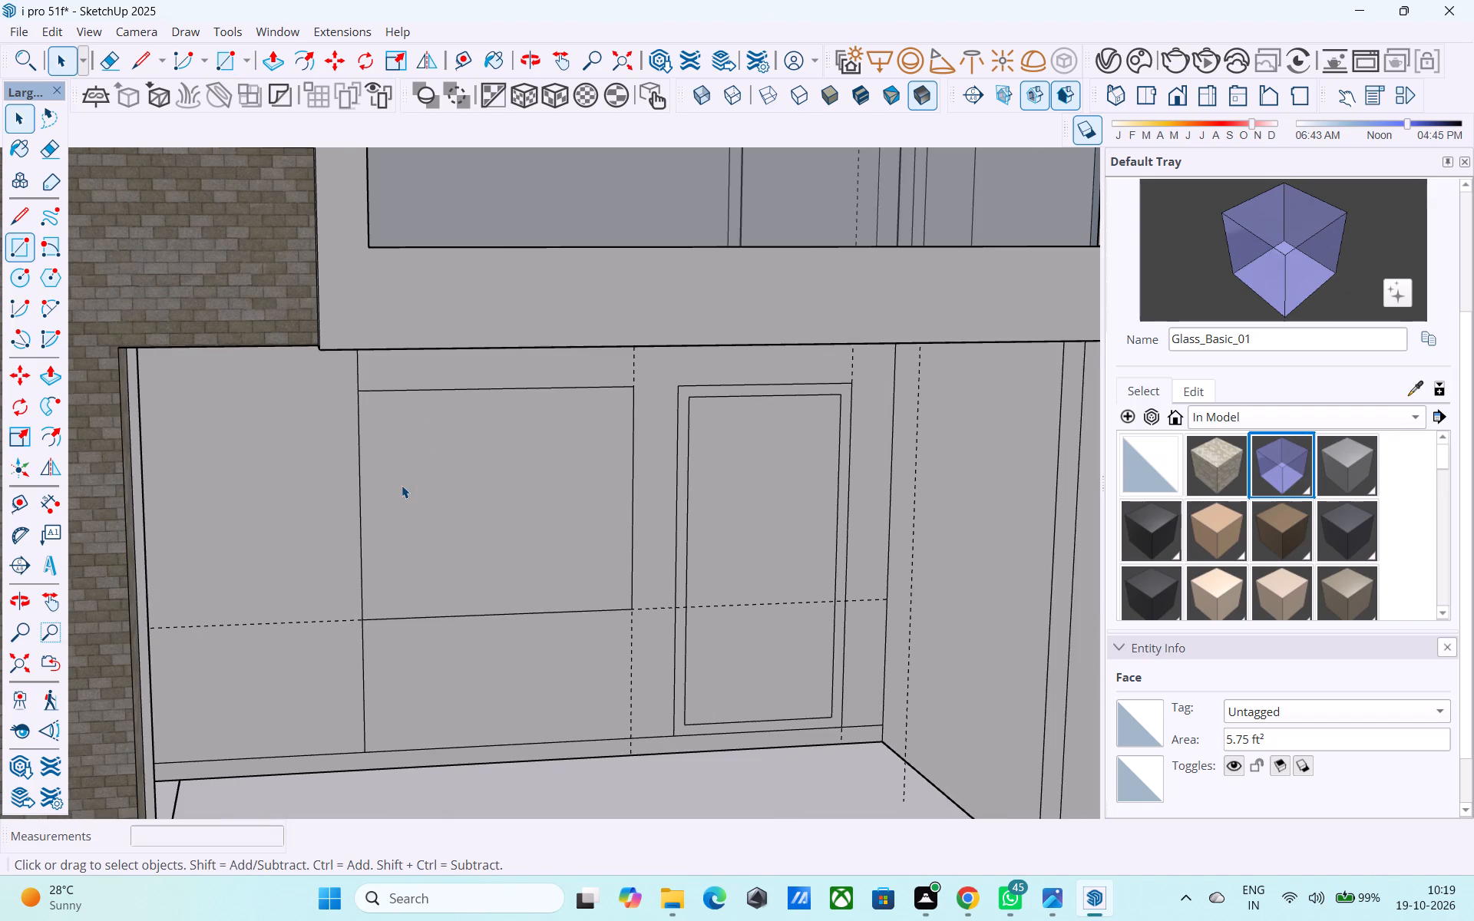
click(402, 485)
key(f)
click(400, 484)
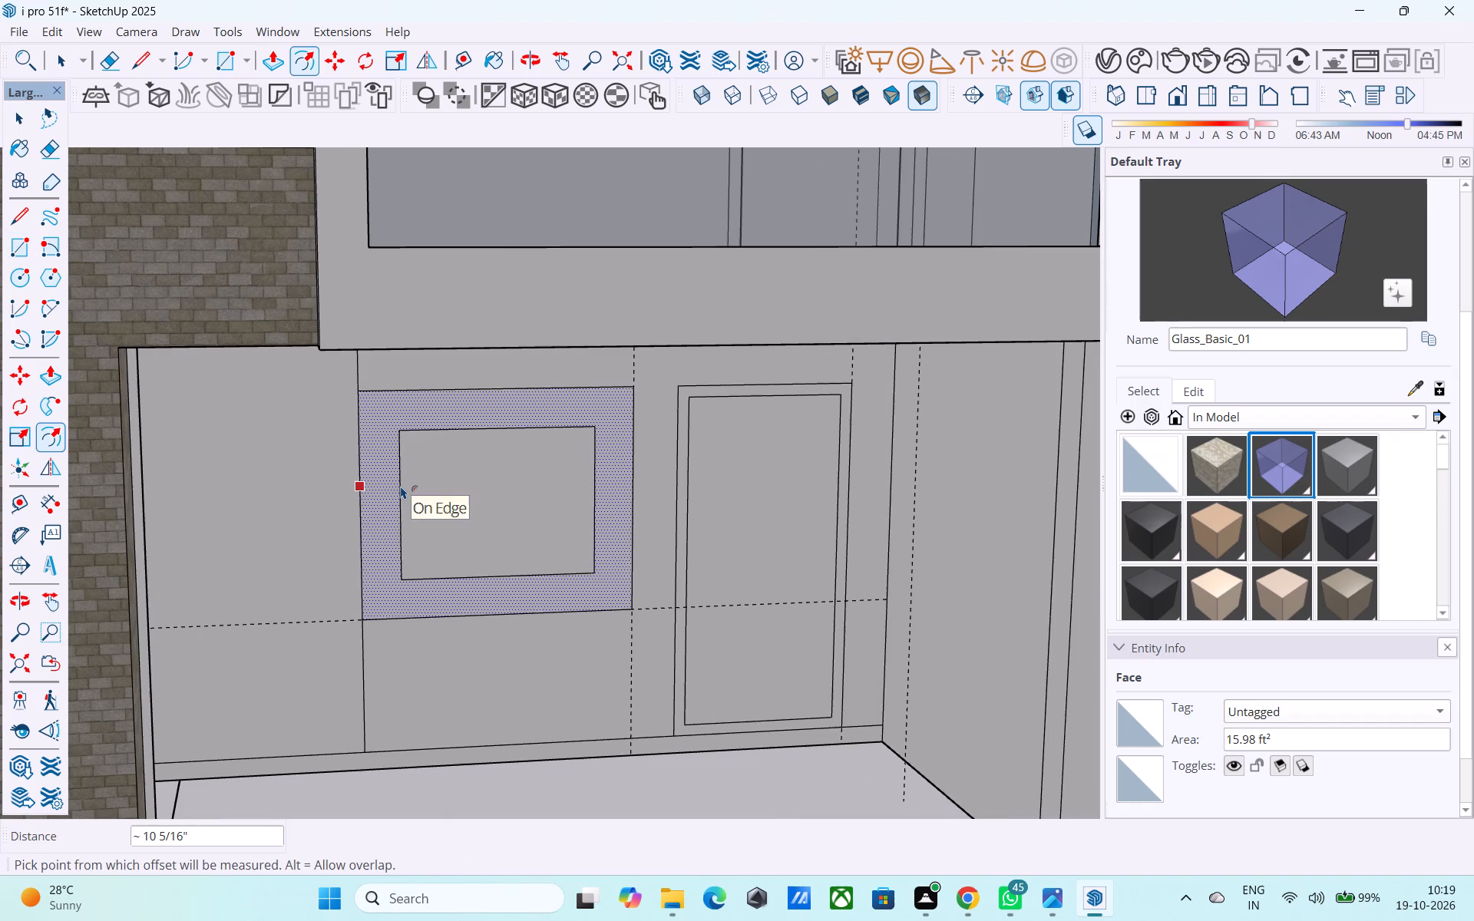
text(3")
key(Return)
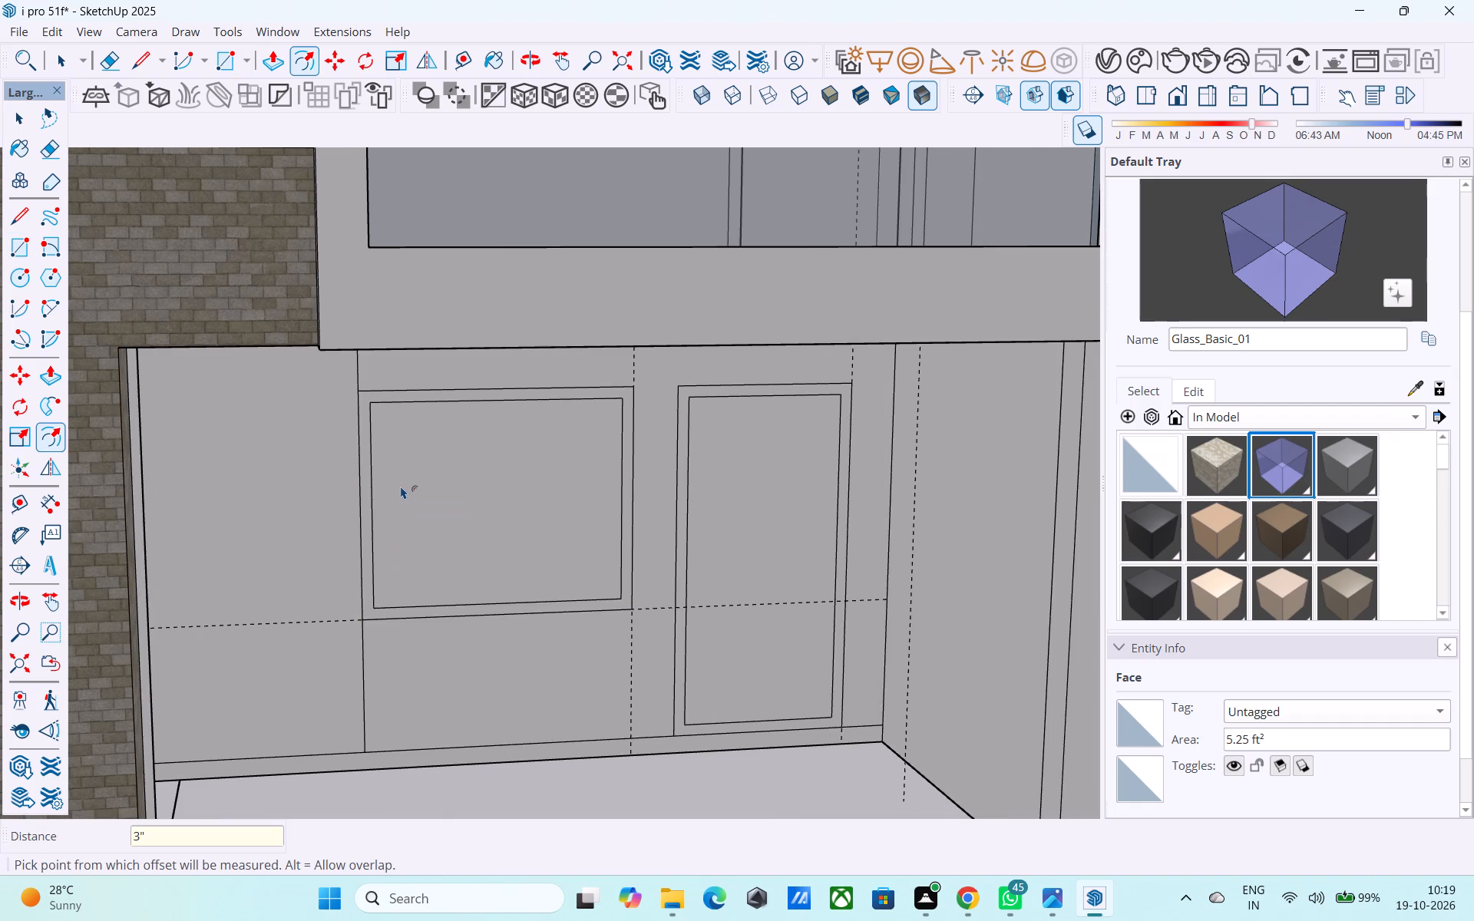
Erase the copied vertical edge above and below the window, plus the horizontal and vertical guides used to place it.
key(e)
click(362, 373)
drag(387, 652, 340, 654)
drag(310, 609, 313, 626)
drag(620, 652, 666, 652)
Push the ground-floor window's inner face 9" into the wall and repeat the push on the door's inner face.
scroll(639, 634, down, 10)
middle_drag(548, 619, 538, 583)
scroll(538, 557, up, 8)
key(space)
click(528, 560)
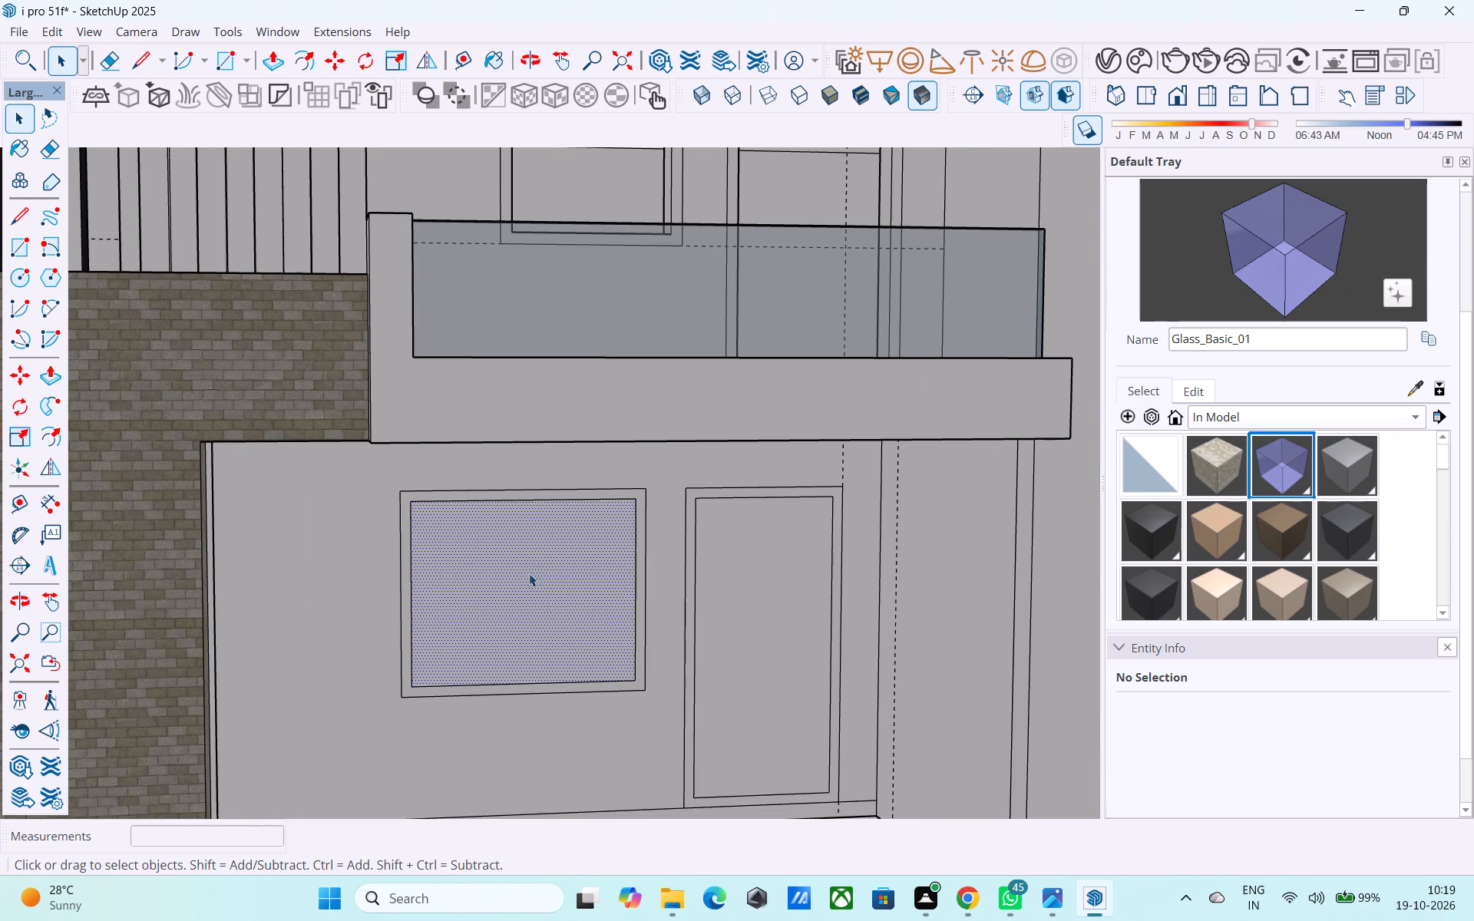
key(p)
click(544, 597)
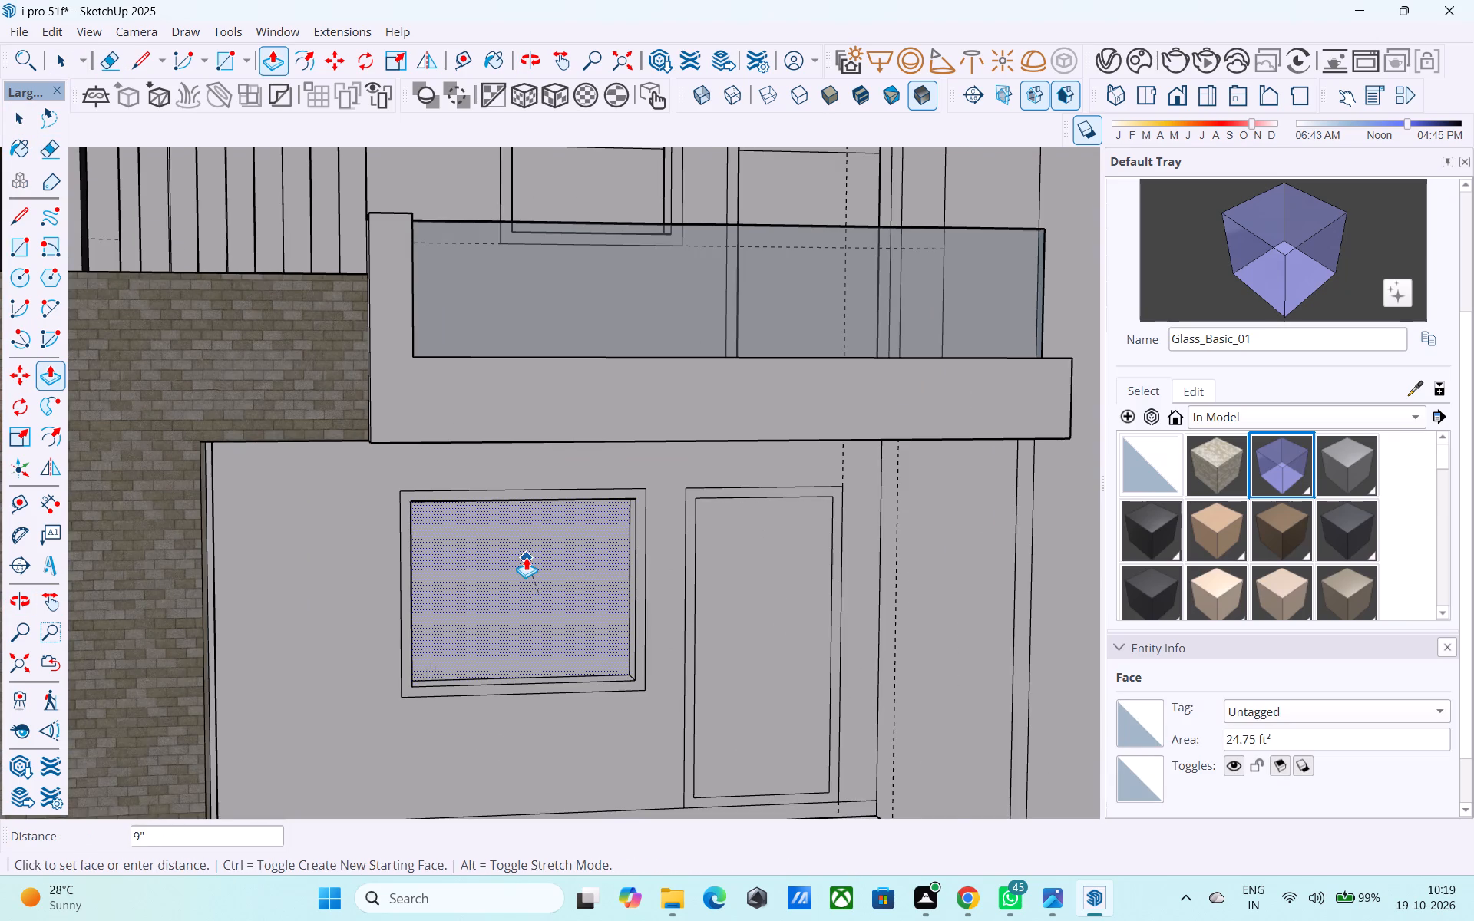
scroll(526, 557, up, 3)
click(526, 557)
double_click(800, 641)
Erase the vertical guide running along the outer edge of the ground-floor door.
scroll(774, 628, down, 5)
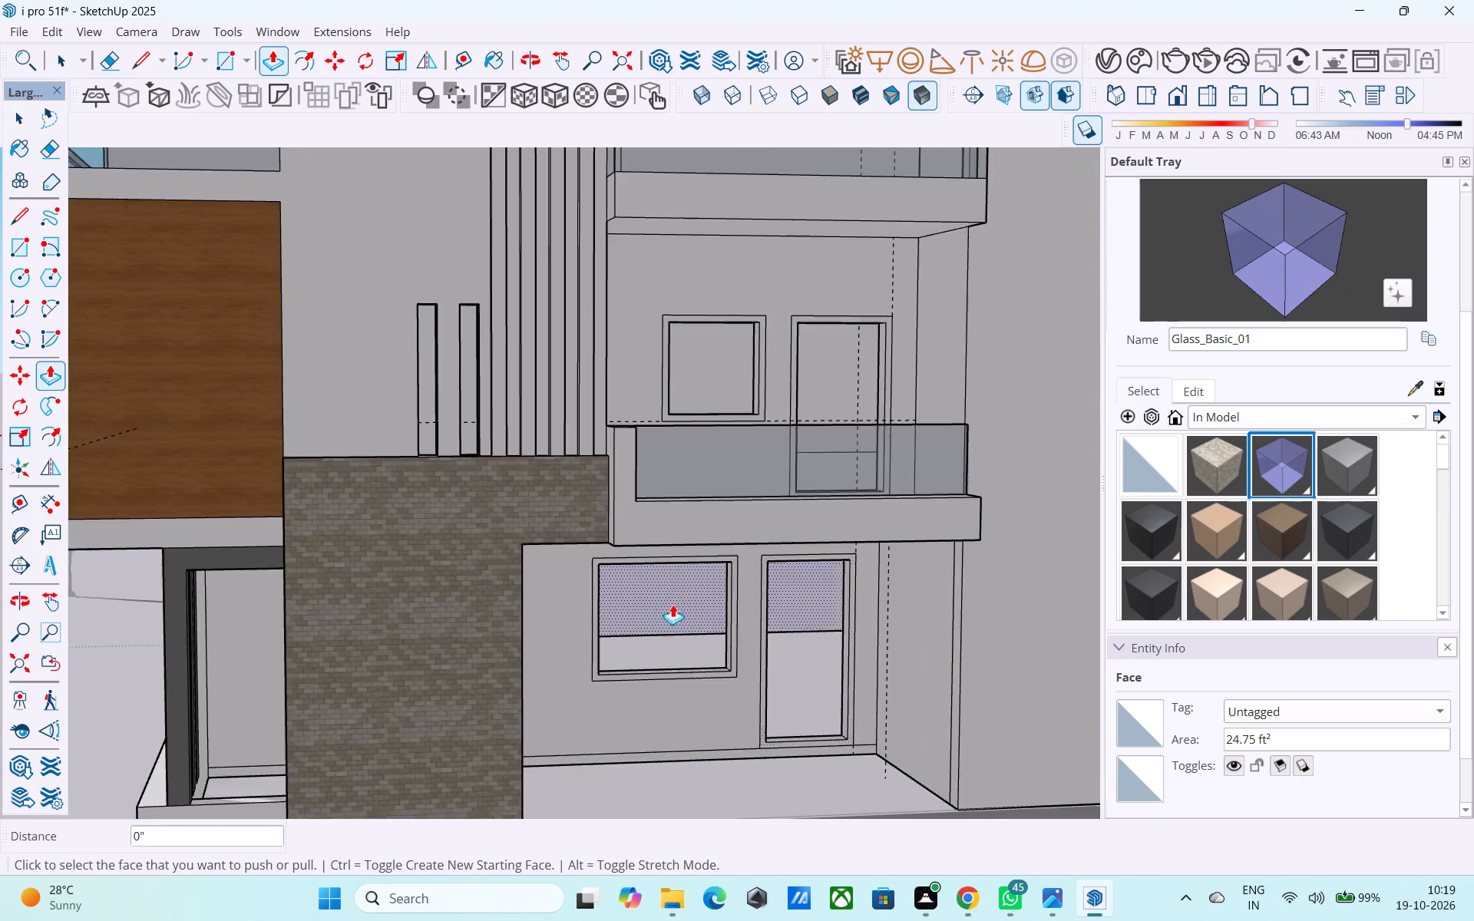
scroll(673, 604, down, 5)
scroll(755, 609, up, 17)
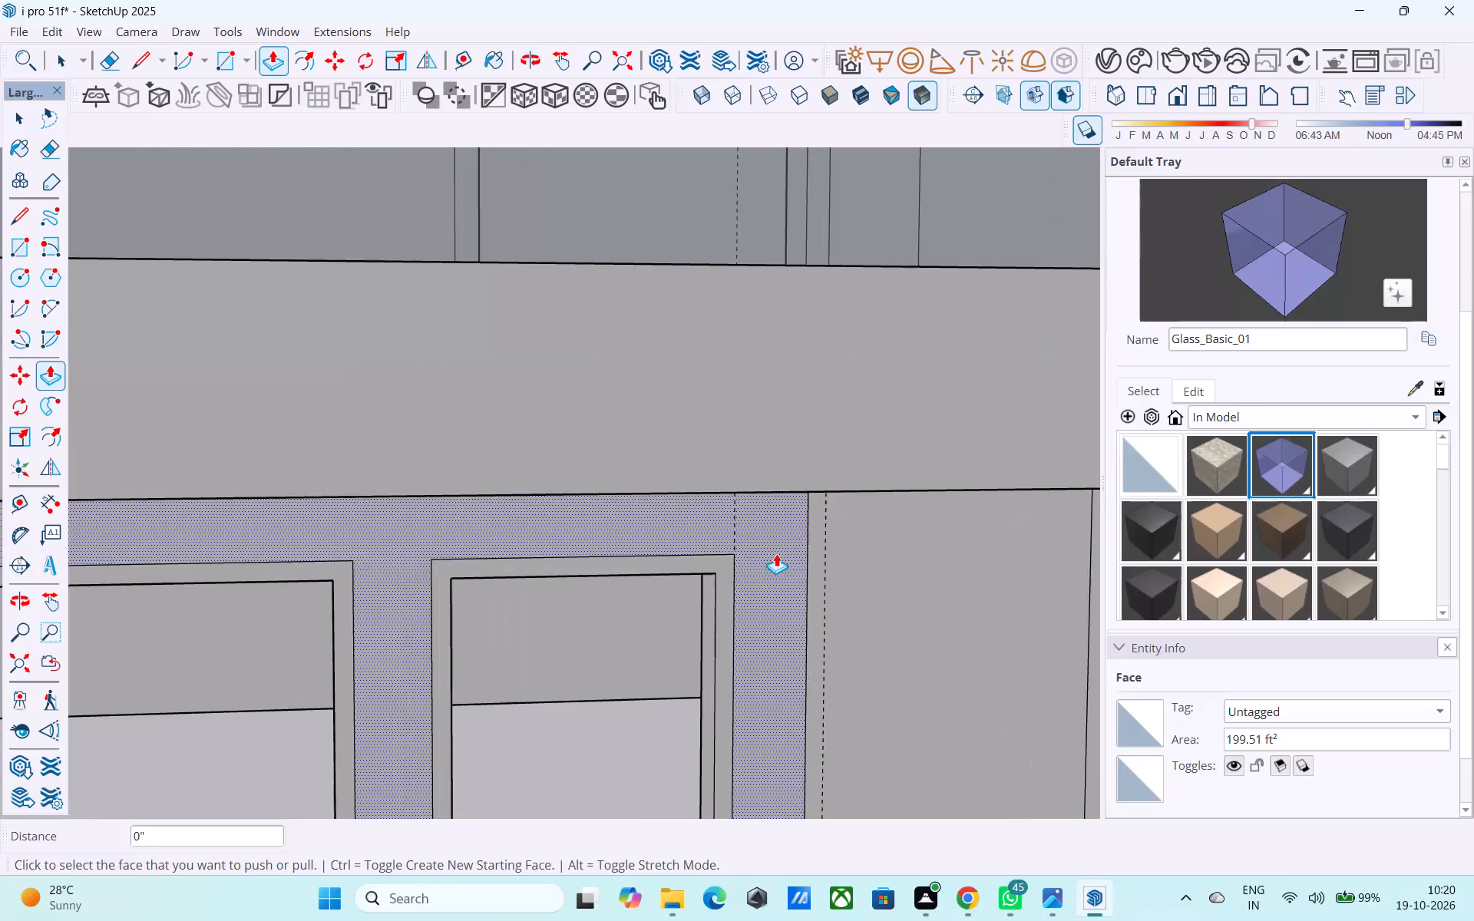
key(e)
middle_drag(776, 553, 758, 531)
drag(742, 512, 722, 512)
Erase the stray edges dividing the underside of the lower balcony.
middle_drag(731, 532, 765, 493)
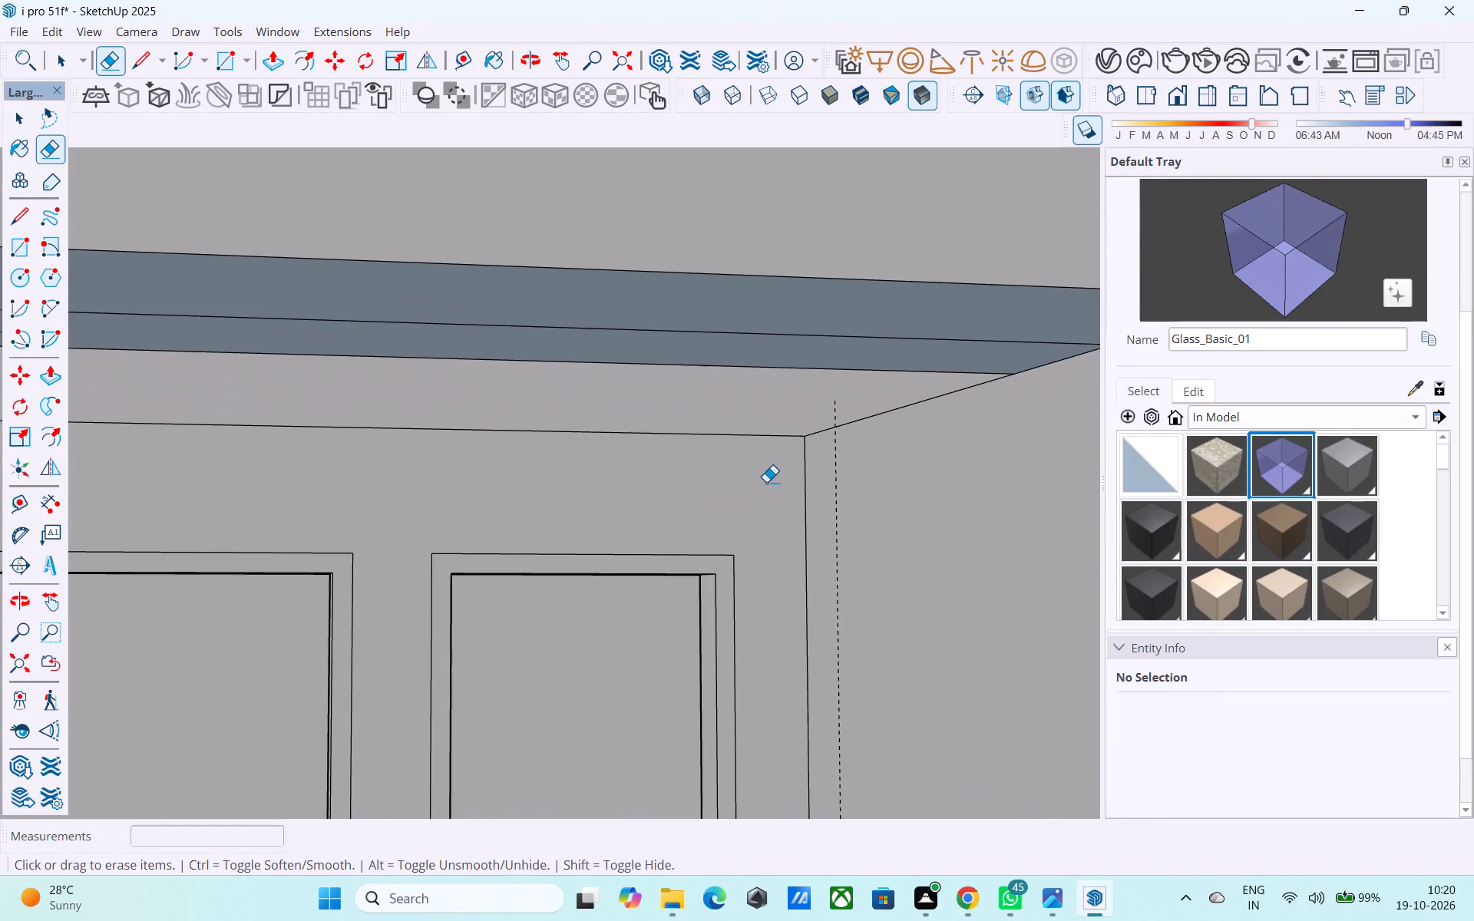
scroll(766, 482, down, 5)
shift+middle_drag(760, 497, 861, 482)
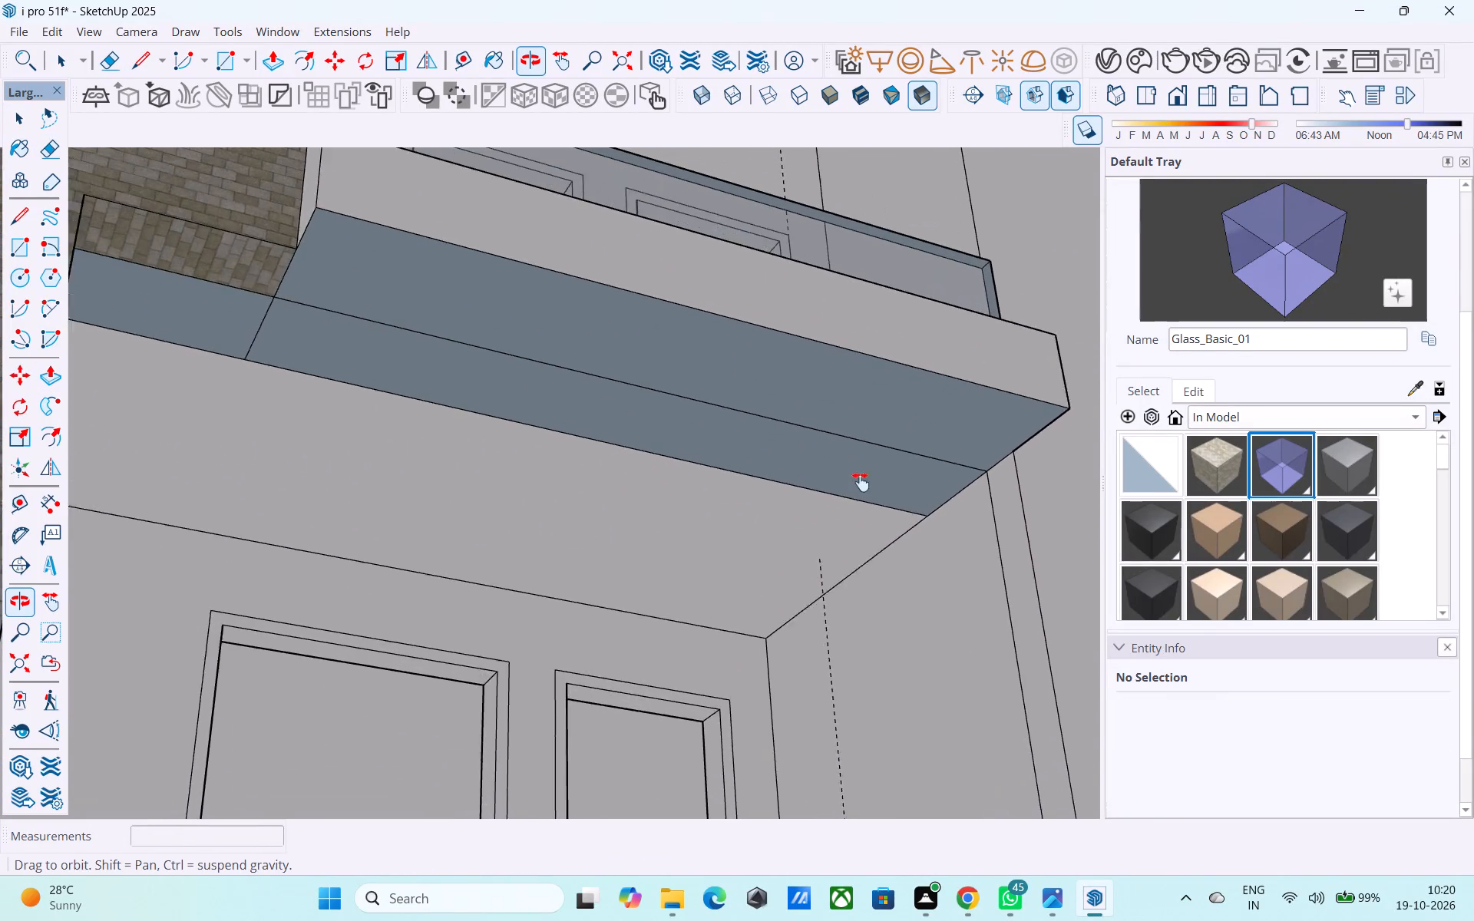
shift+middle_drag(861, 482, 917, 565)
drag(696, 489, 684, 486)
drag(349, 438, 337, 437)
Reverse the lower balcony's underside face so its front side faces outward.
middle_drag(478, 475, 388, 474)
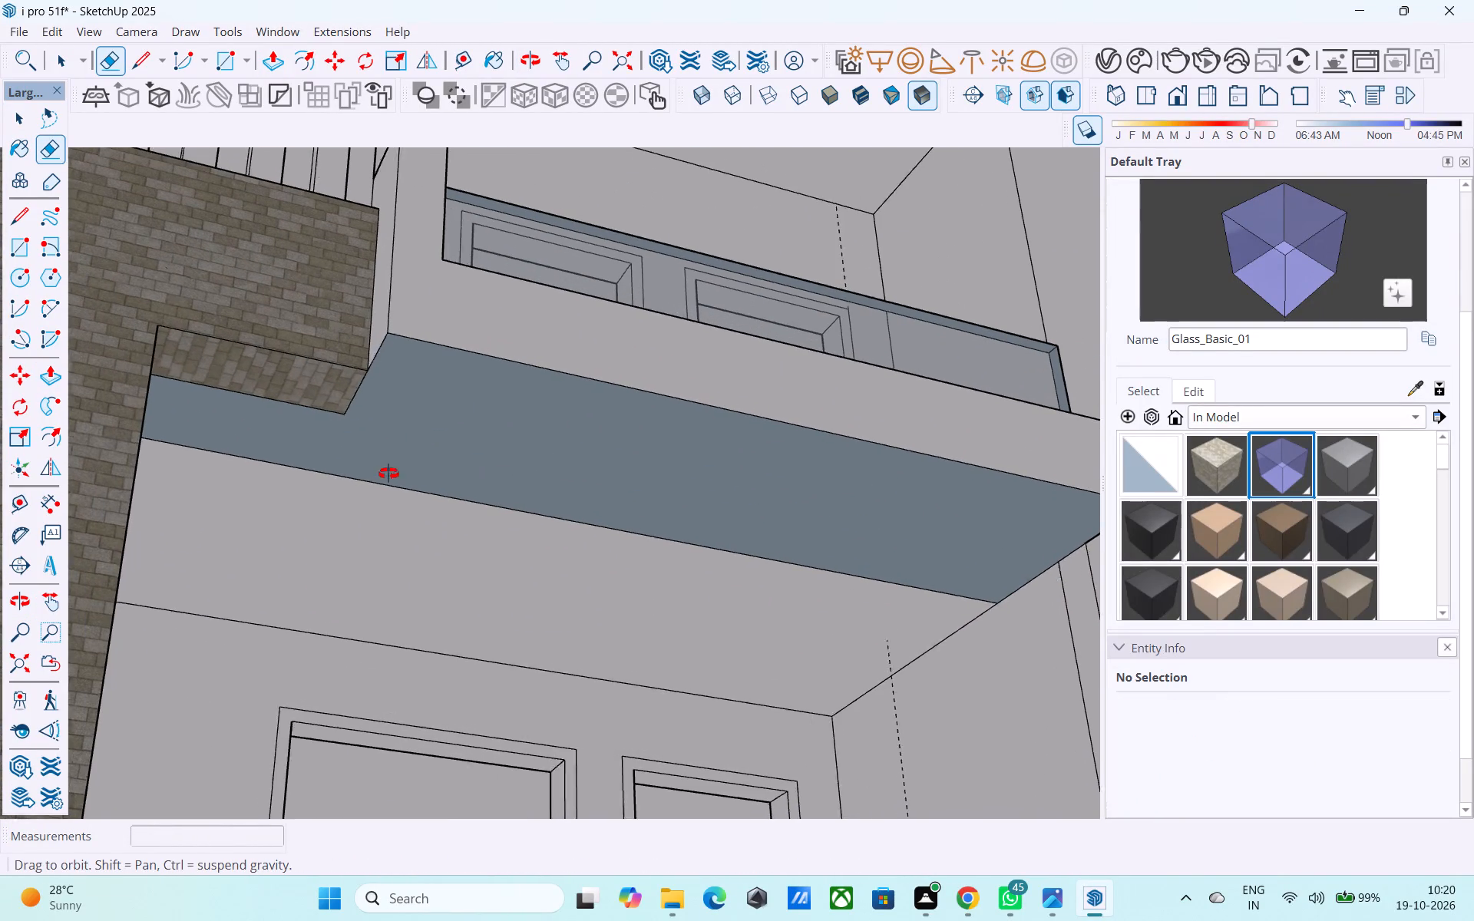
middle_drag(388, 474, 283, 480)
key(space)
click(449, 462)
right_click(450, 459)
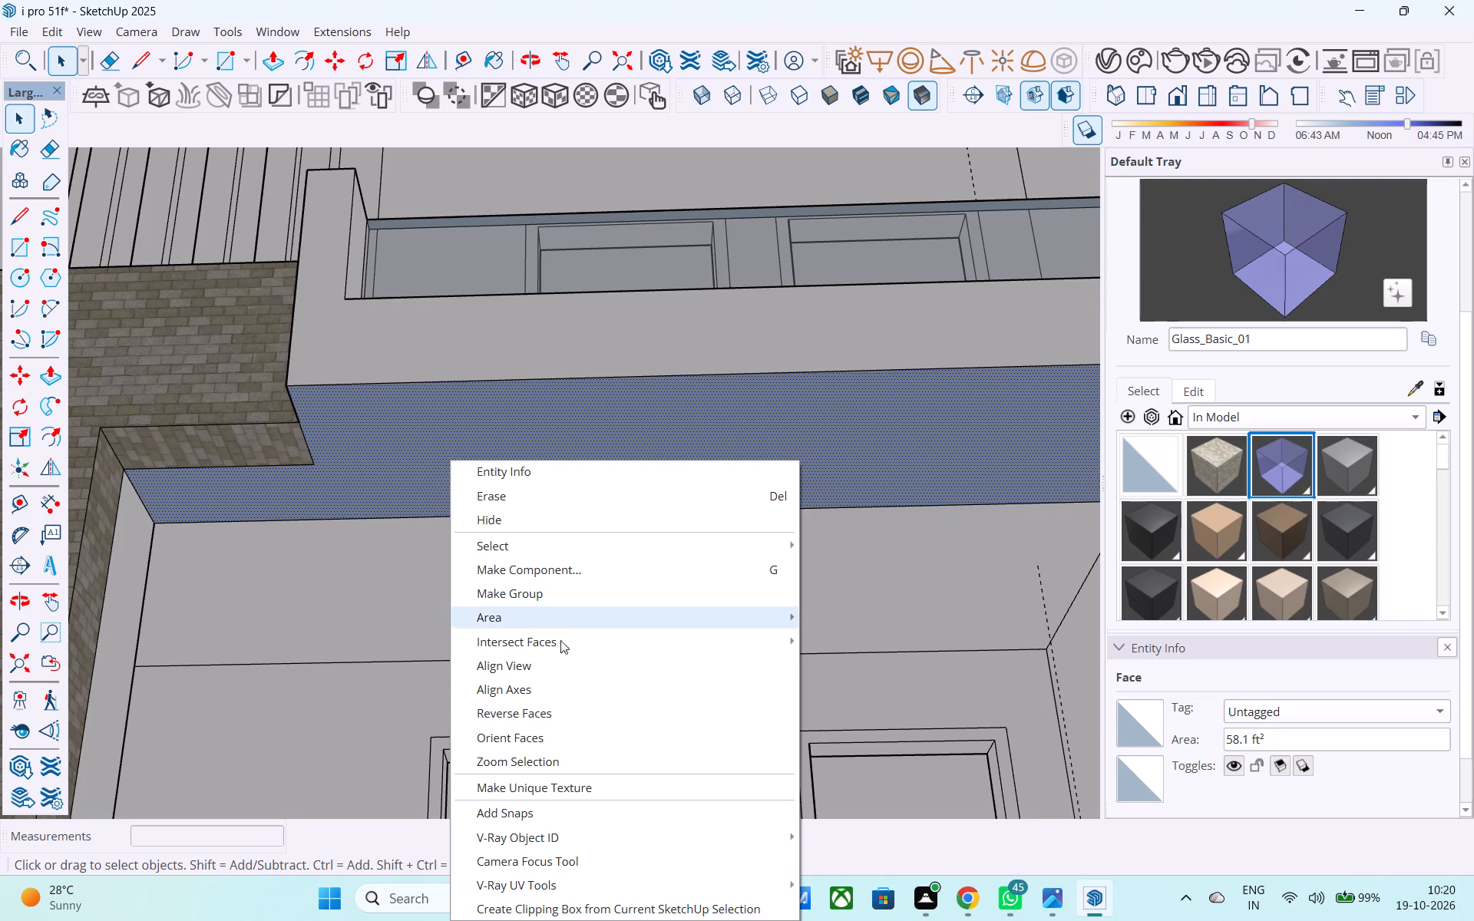
click(587, 718)
Erase the vertical guide on the side wall next to the ground-floor door.
scroll(529, 587, down, 11)
middle_drag(675, 611, 897, 655)
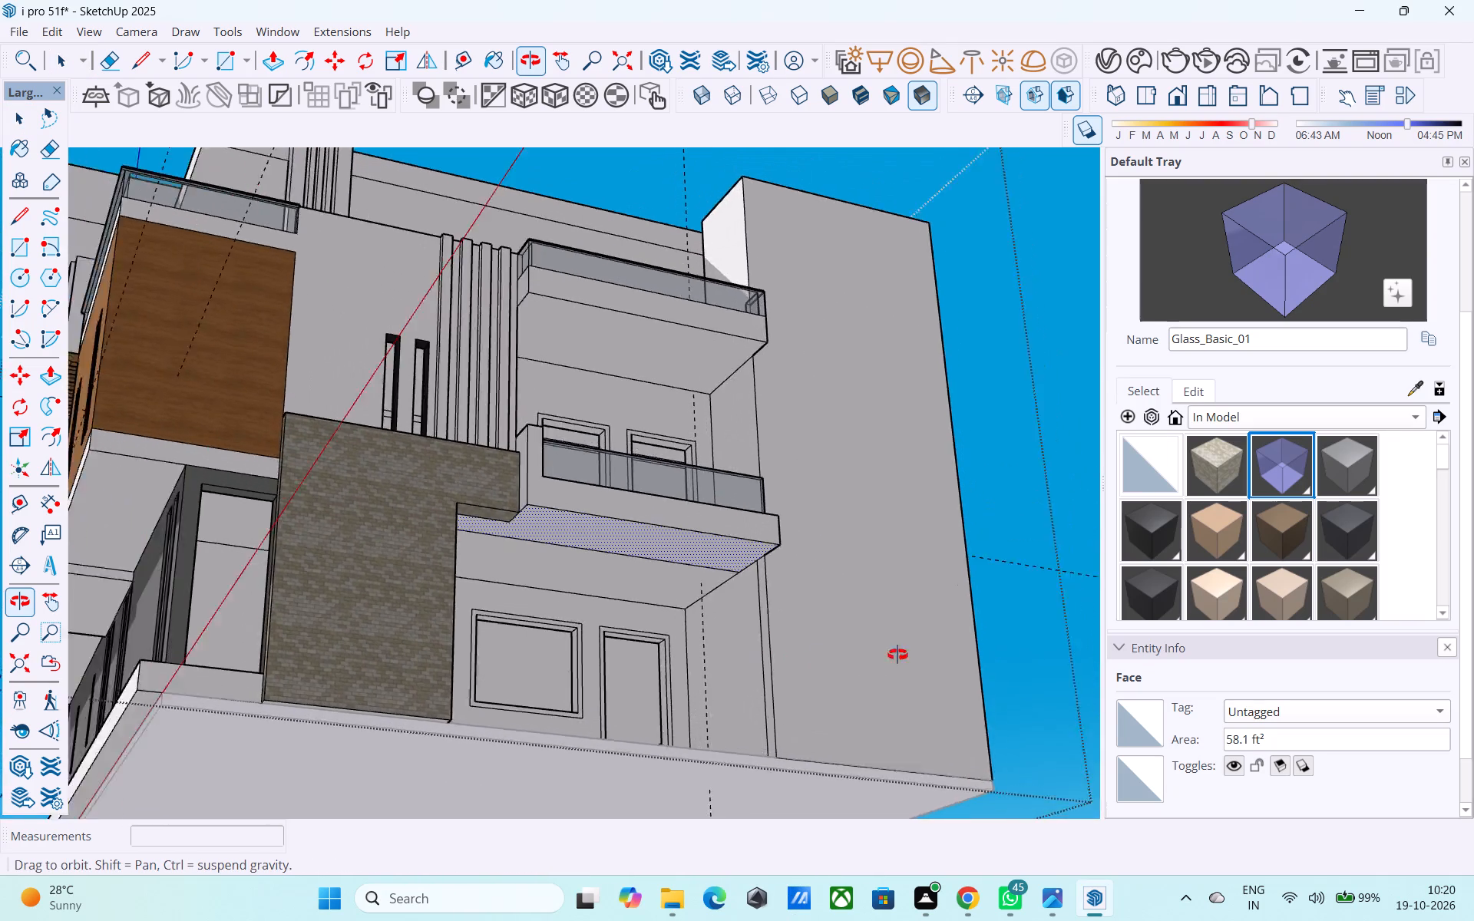
middle_drag(897, 655, 774, 761)
scroll(774, 761, up, 8)
middle_drag(774, 754, 908, 707)
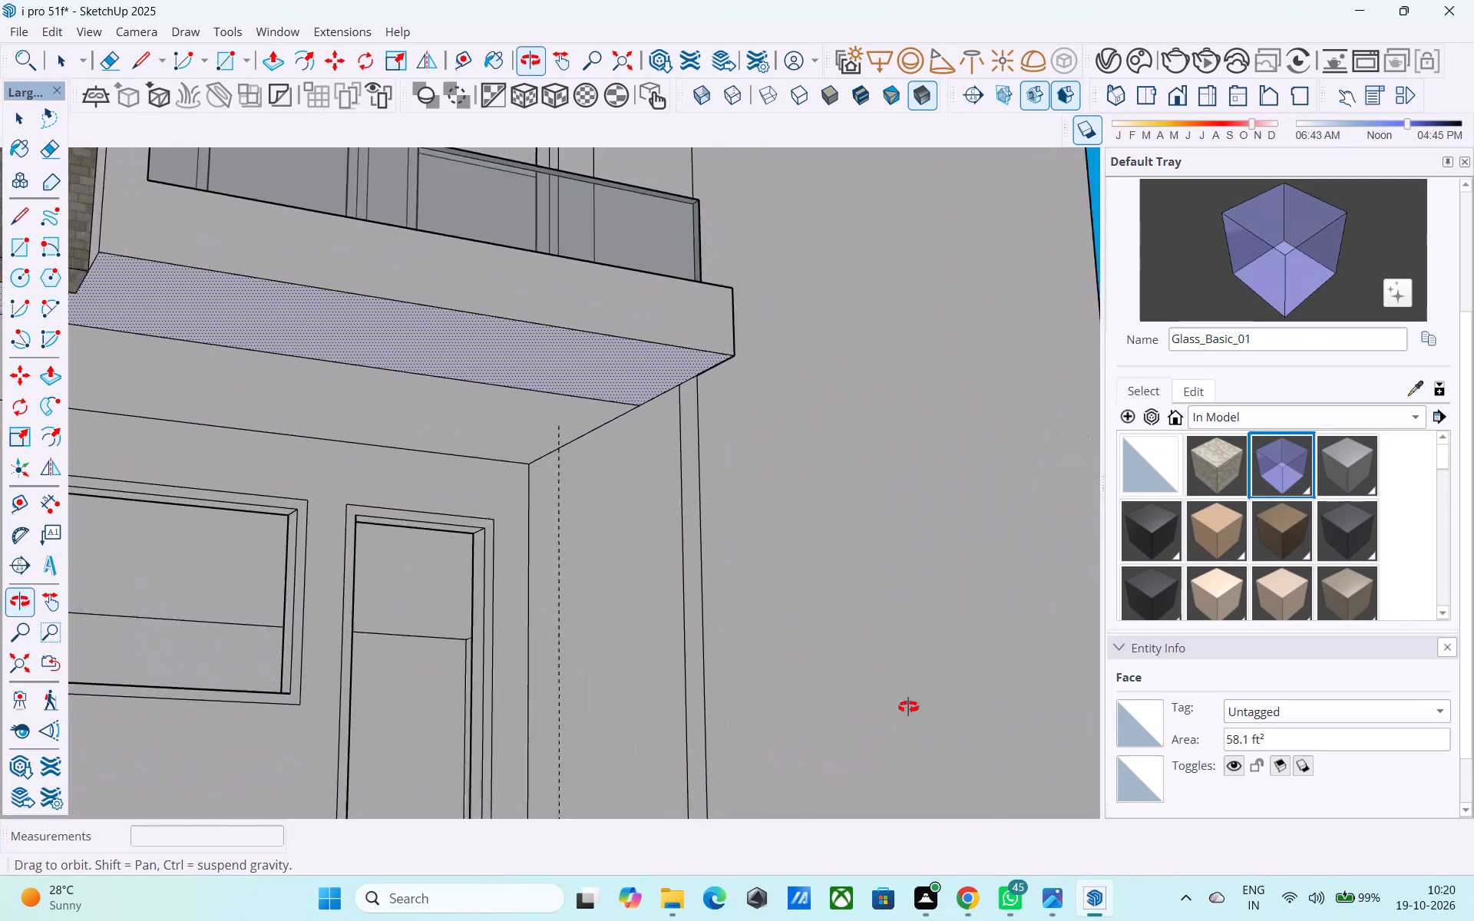
middle_drag(908, 707, 1020, 579)
middle_drag(598, 659, 567, 770)
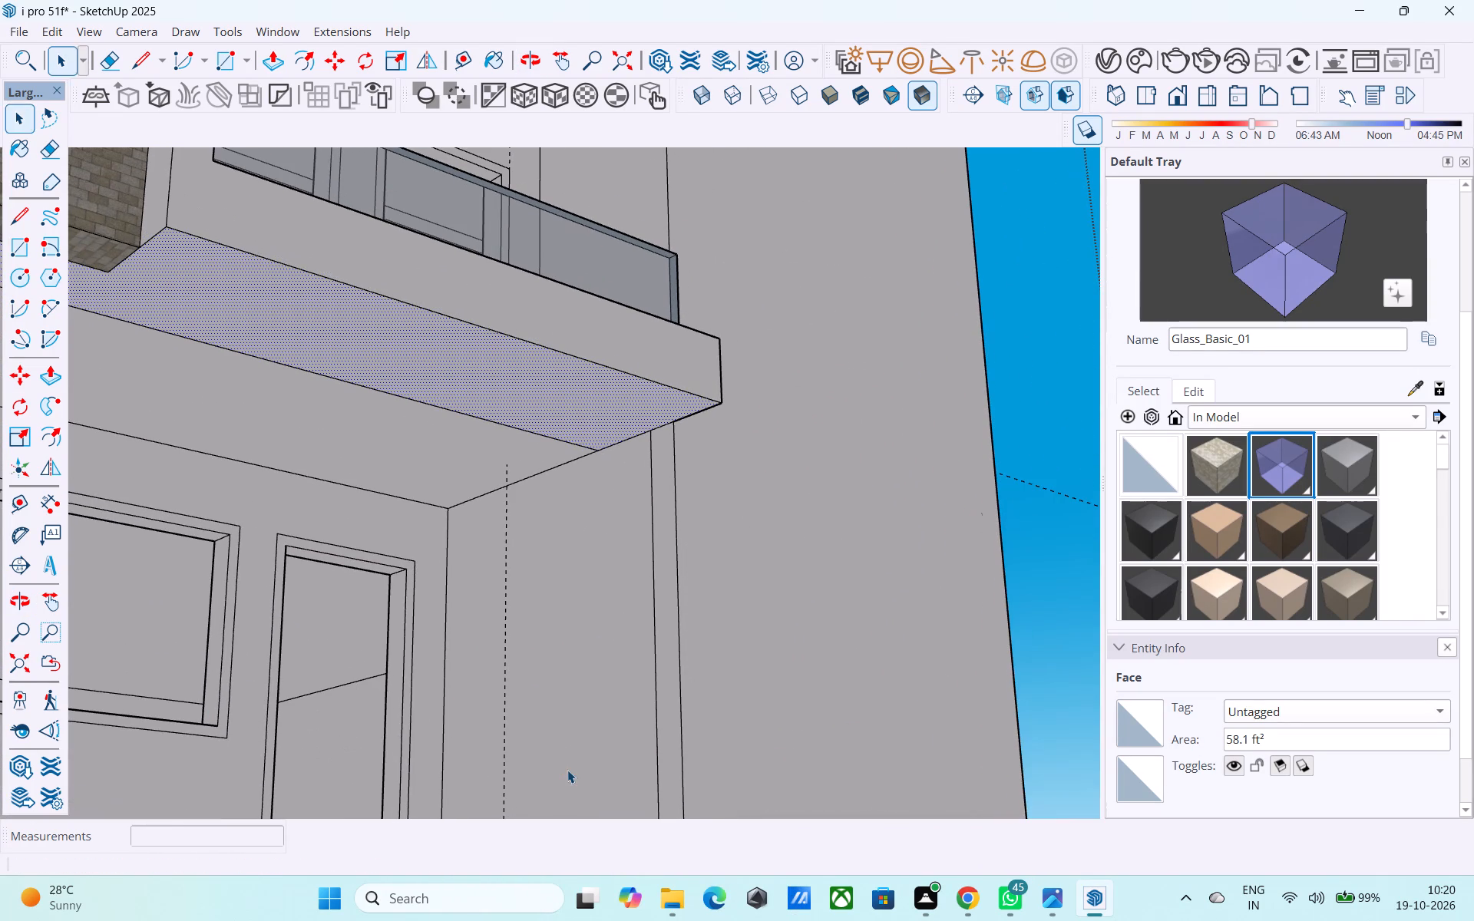
key(e)
drag(550, 757, 501, 727)
Erase the edge separating the lower balcony's underside from the ceiling behind it.
scroll(628, 590, down, 4)
scroll(628, 590, up, 1)
scroll(628, 590, down, 6)
middle_drag(630, 620, 586, 546)
scroll(524, 498, up, 4)
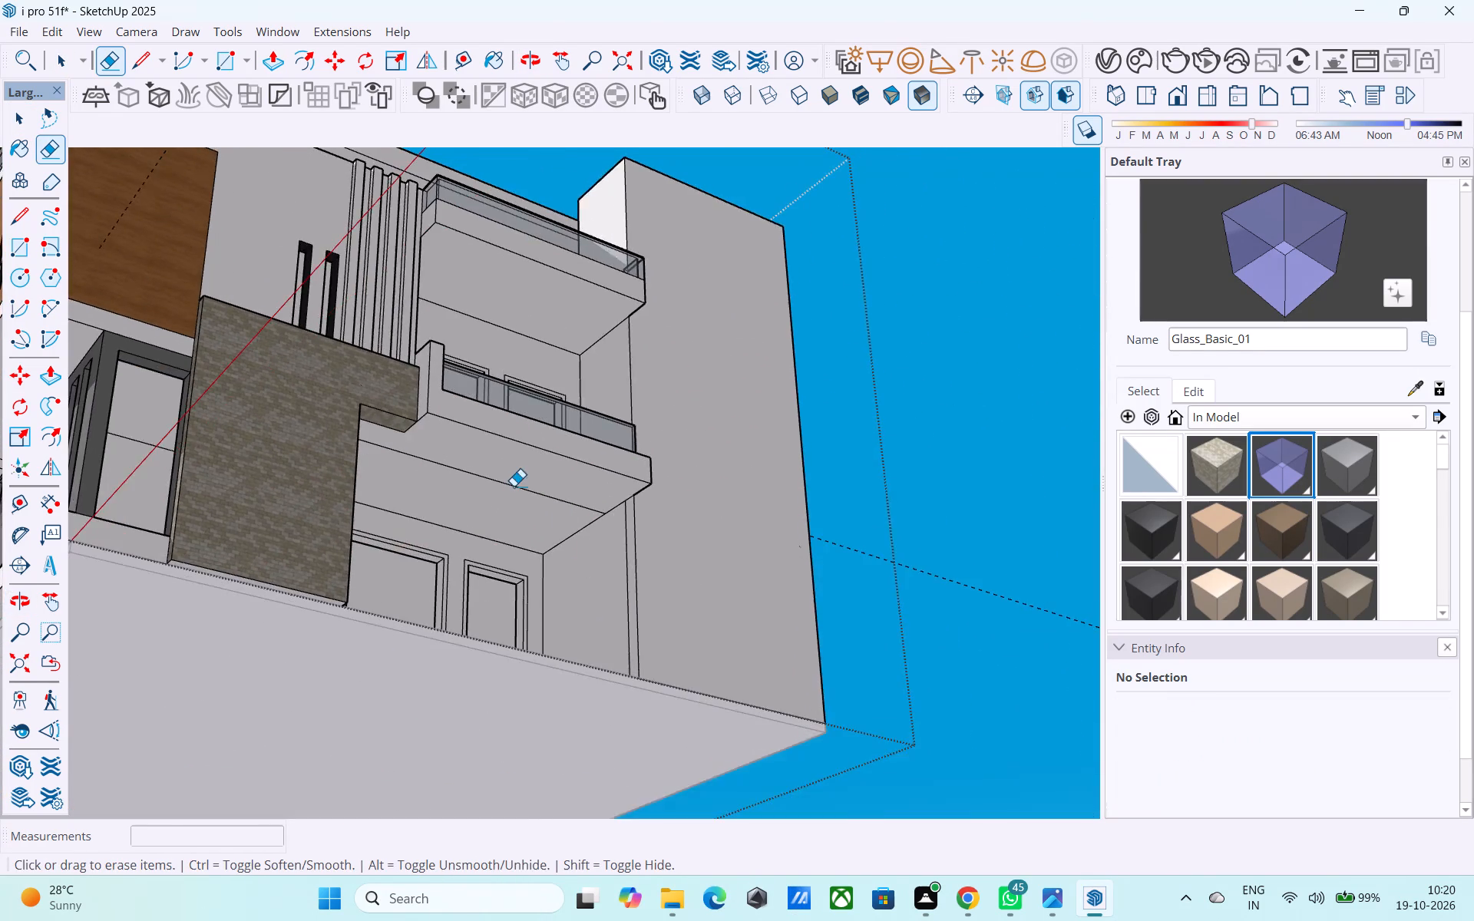
drag(485, 451, 475, 494)
Erase the stray floor edge at the base of the brick wall's inner side, beneath the lower balcony.
middle_drag(368, 487, 250, 497)
shift+middle_drag(314, 520, 825, 496)
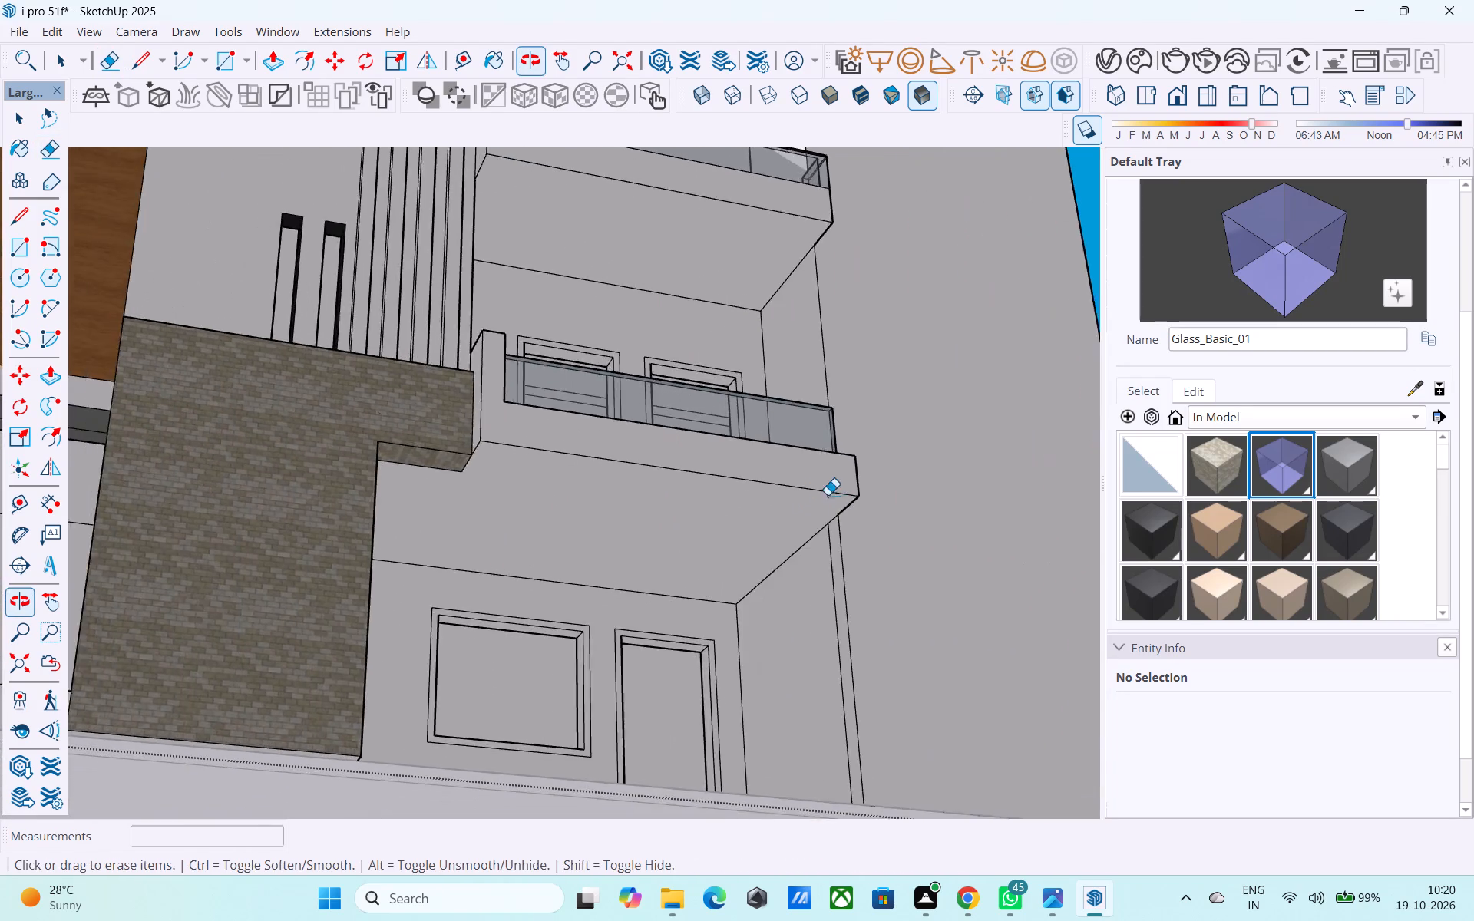
shift+scroll(835, 492, down, 5)
middle_drag(594, 553, 178, 553)
middle_drag(324, 548, 317, 503)
scroll(321, 503, up, 4)
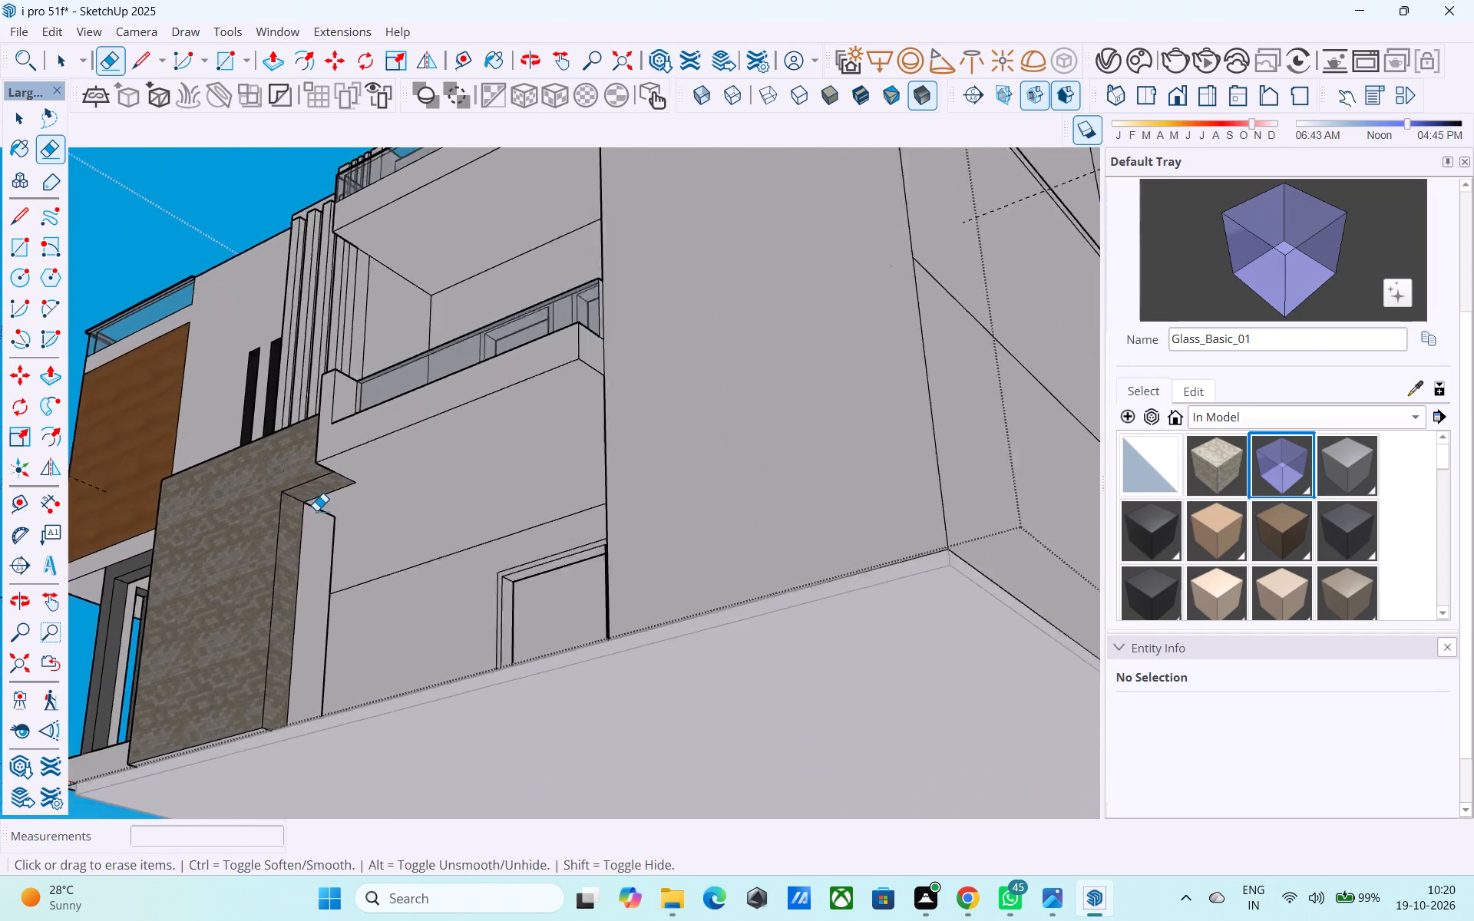
scroll(316, 510, up, 7)
shift+middle_drag(371, 652, 428, 658)
scroll(459, 649, down, 4)
shift+middle_drag(463, 651, 429, 595)
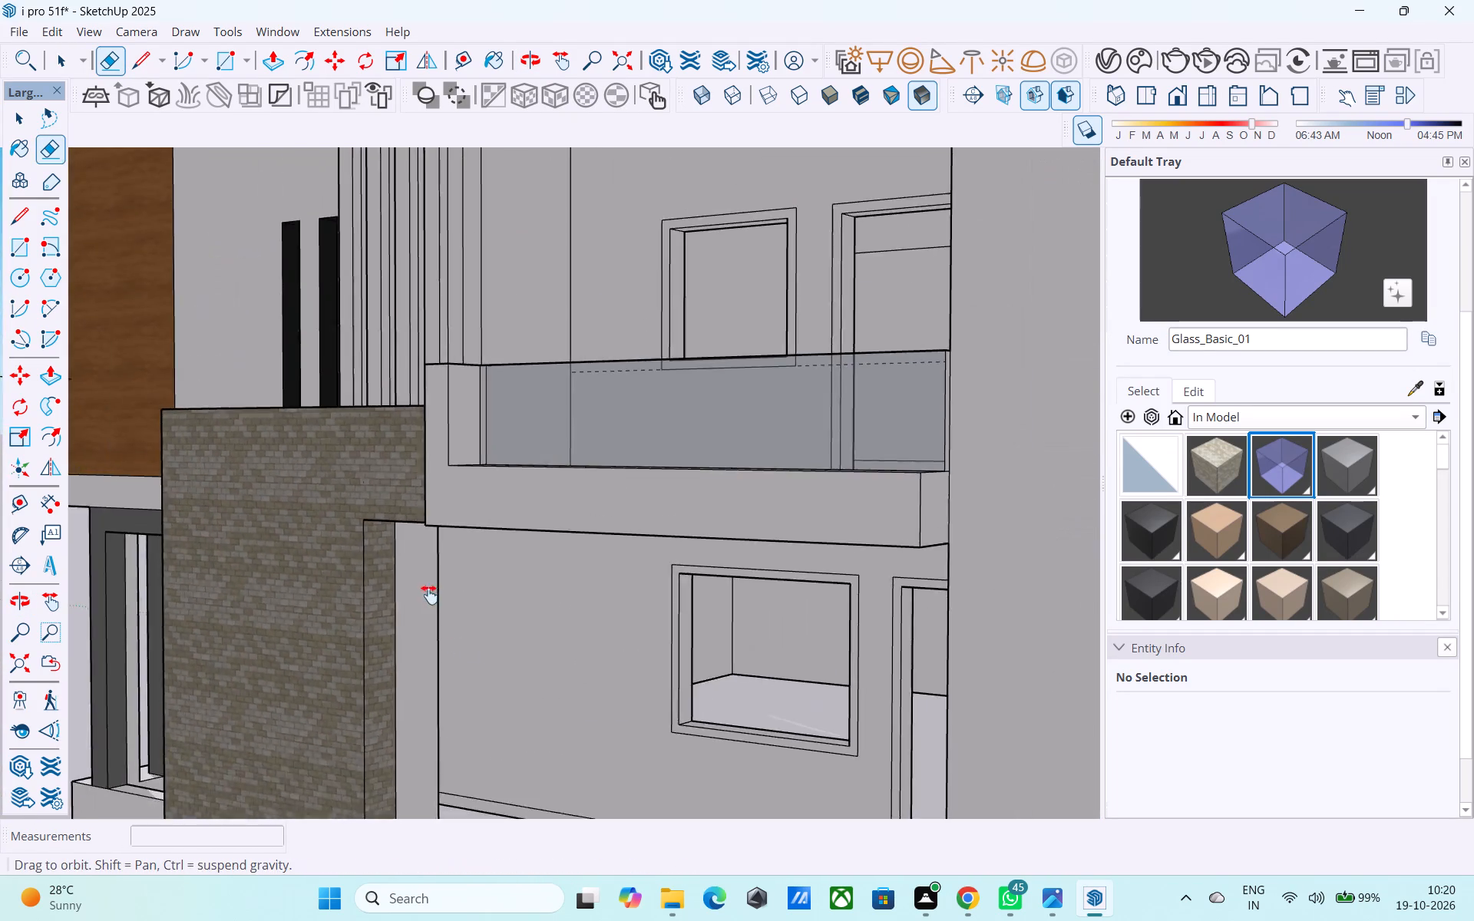
shift+middle_drag(429, 595, 408, 434)
scroll(411, 458, down, 5)
middle_drag(451, 612, 512, 723)
scroll(517, 724, up, 5)
drag(524, 728, 493, 708)
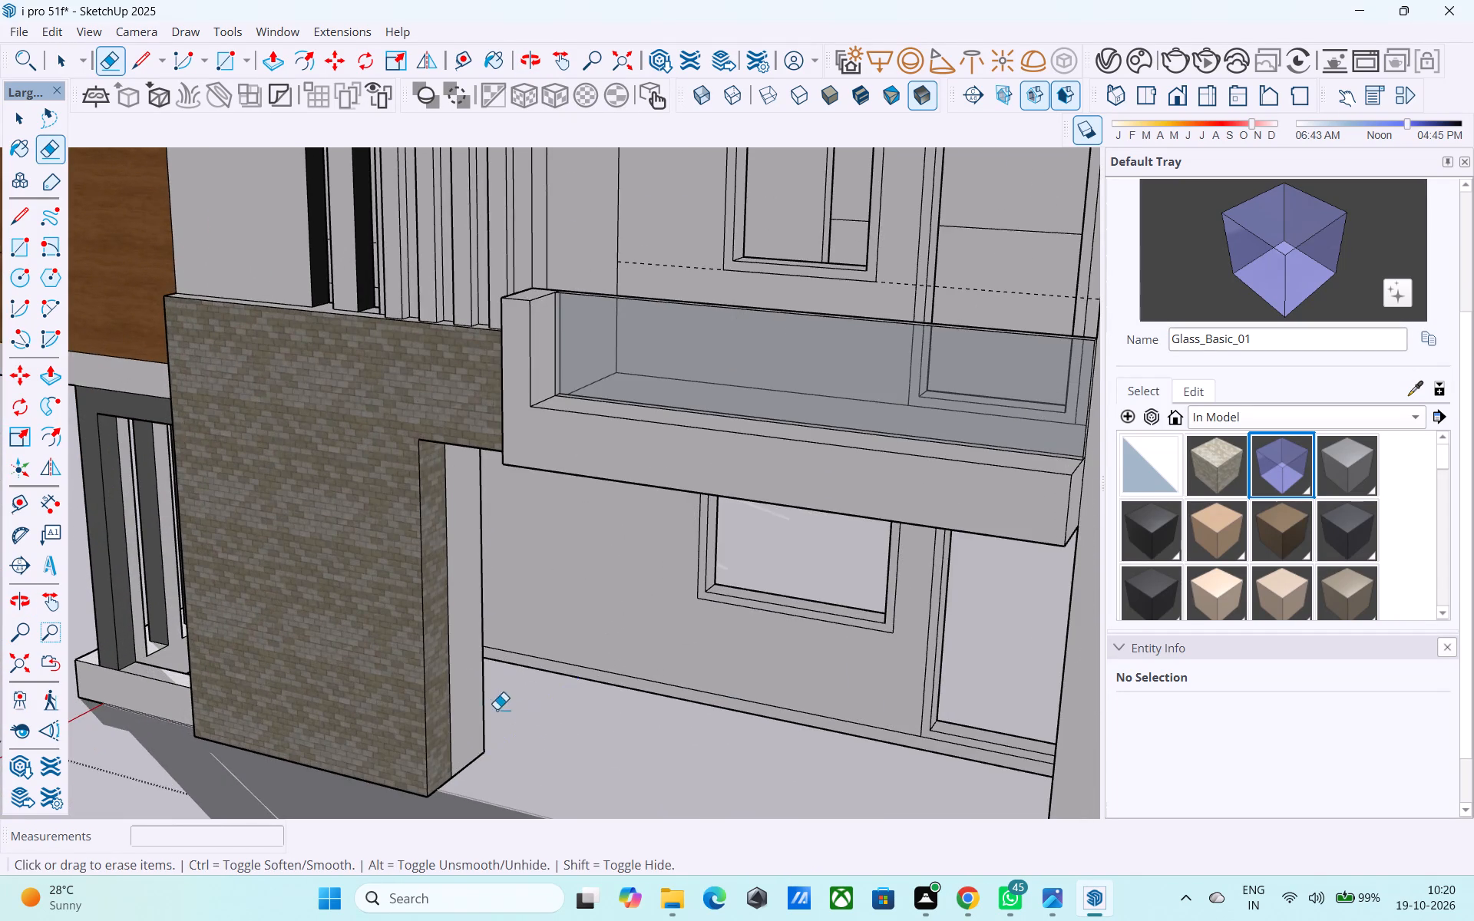
Save the model.
middle_drag(641, 720, 616, 596)
scroll(494, 596, down, 9)
shift+middle_drag(670, 629, 375, 626)
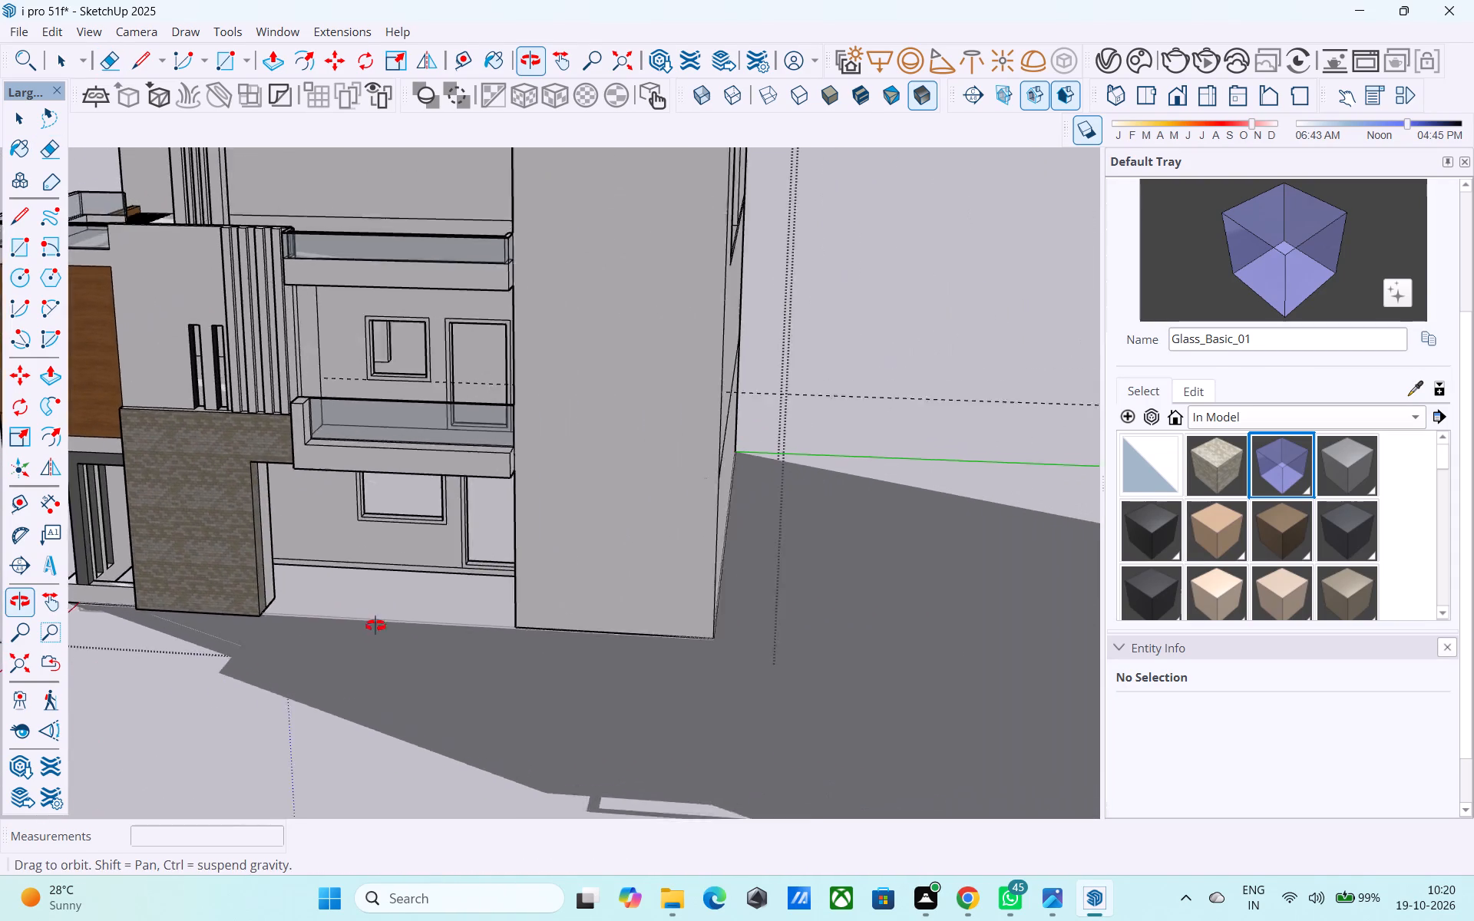
shift+middle_drag(375, 626, 405, 619)
key(ctrl+s)
Review the brick wall, the recessed entrance and the whole front corner of the house, and save the model again.
scroll(483, 611, down, 4)
shift+middle_drag(481, 610, 597, 613)
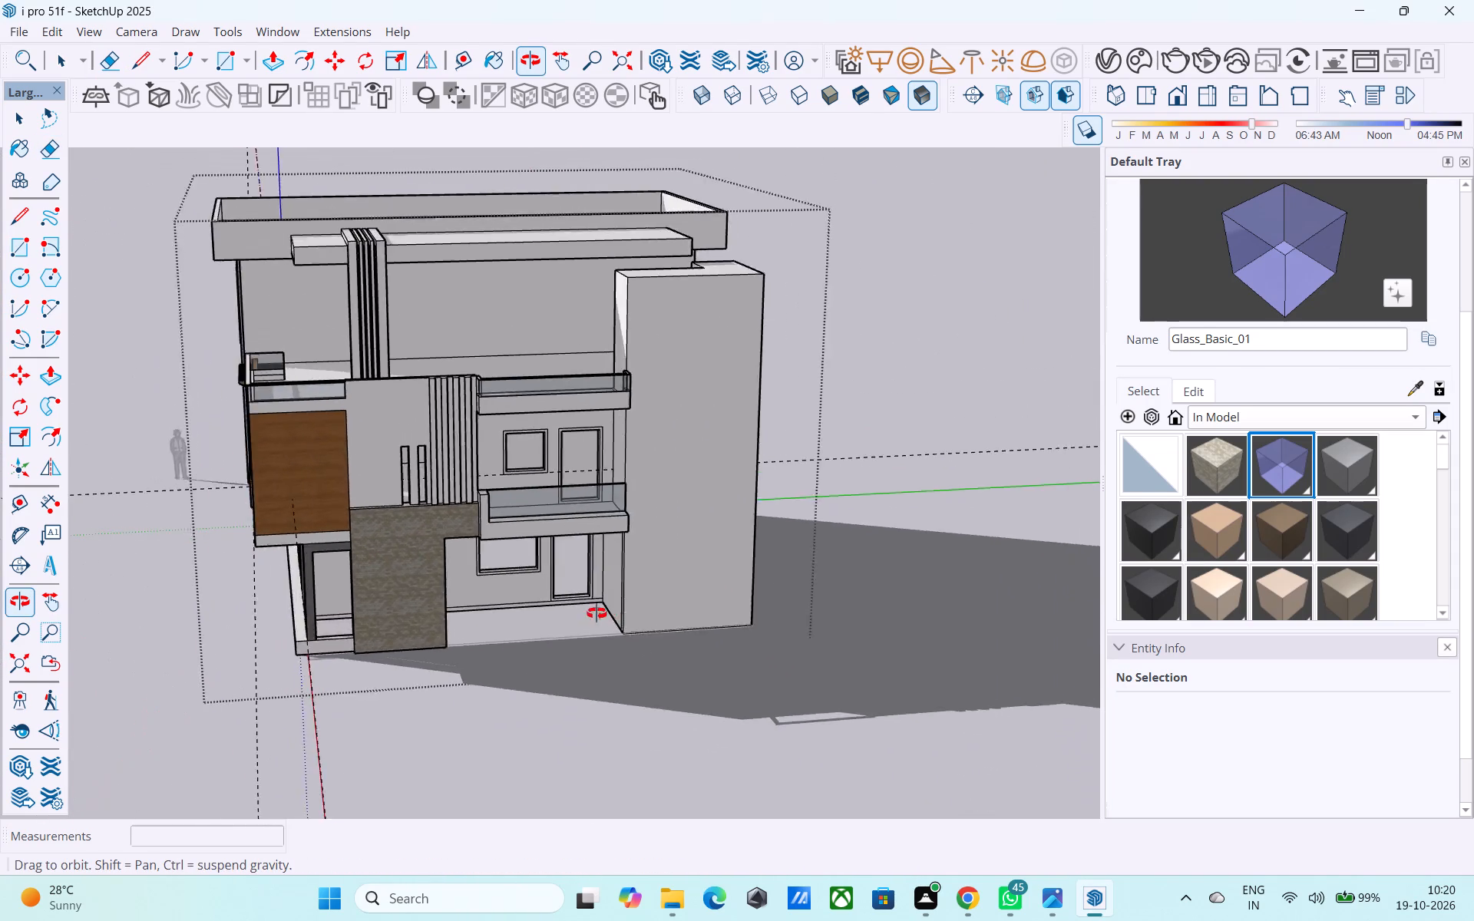
shift+middle_drag(597, 613, 829, 621)
scroll(827, 622, up, 10)
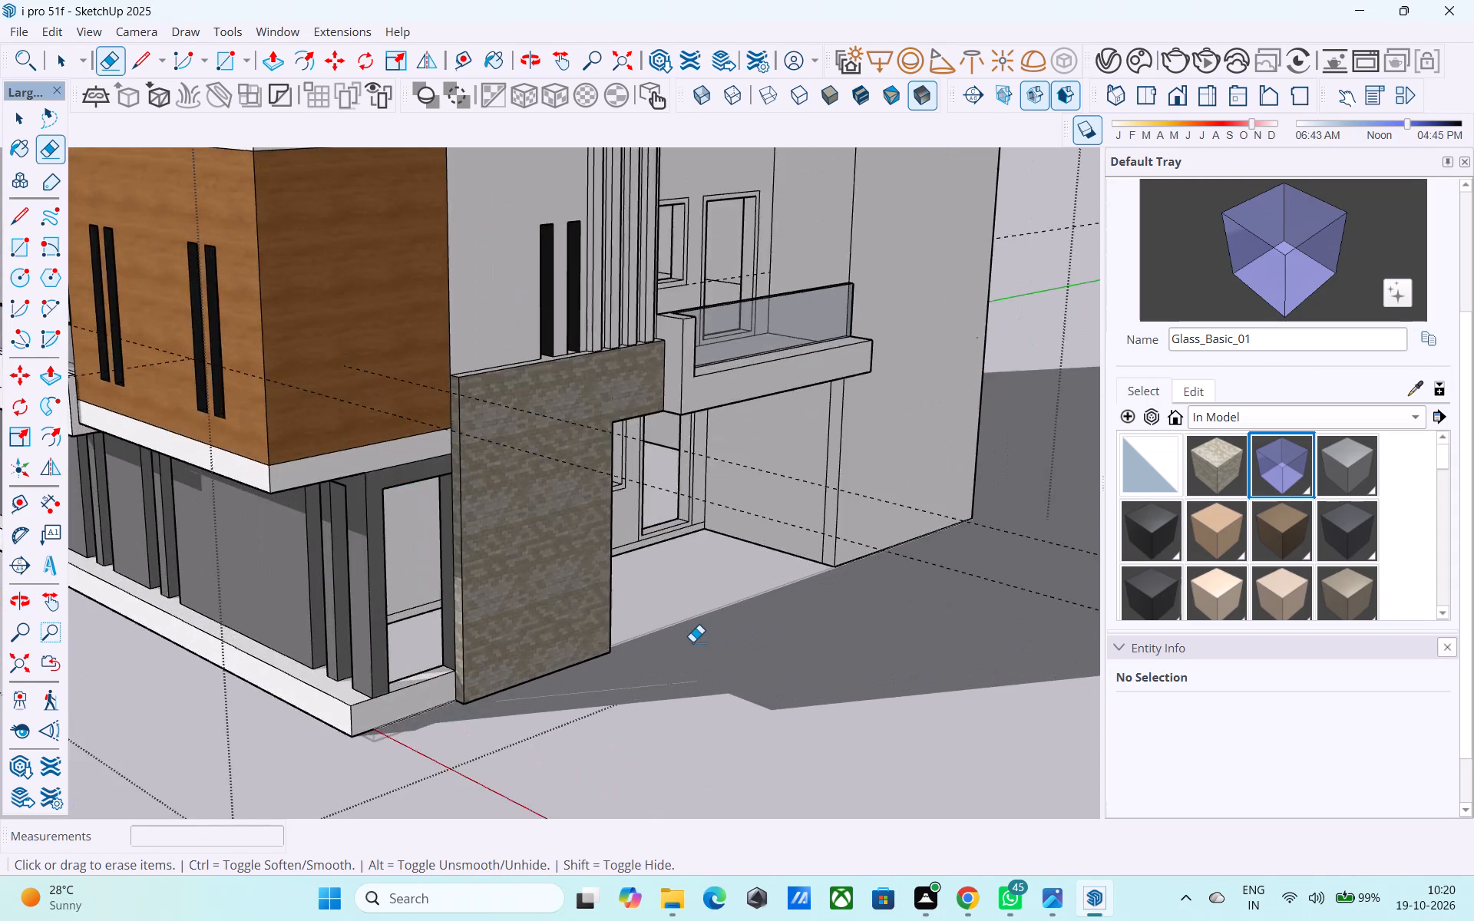
scroll(692, 642, up, 3)
shift+middle_drag(685, 642, 699, 612)
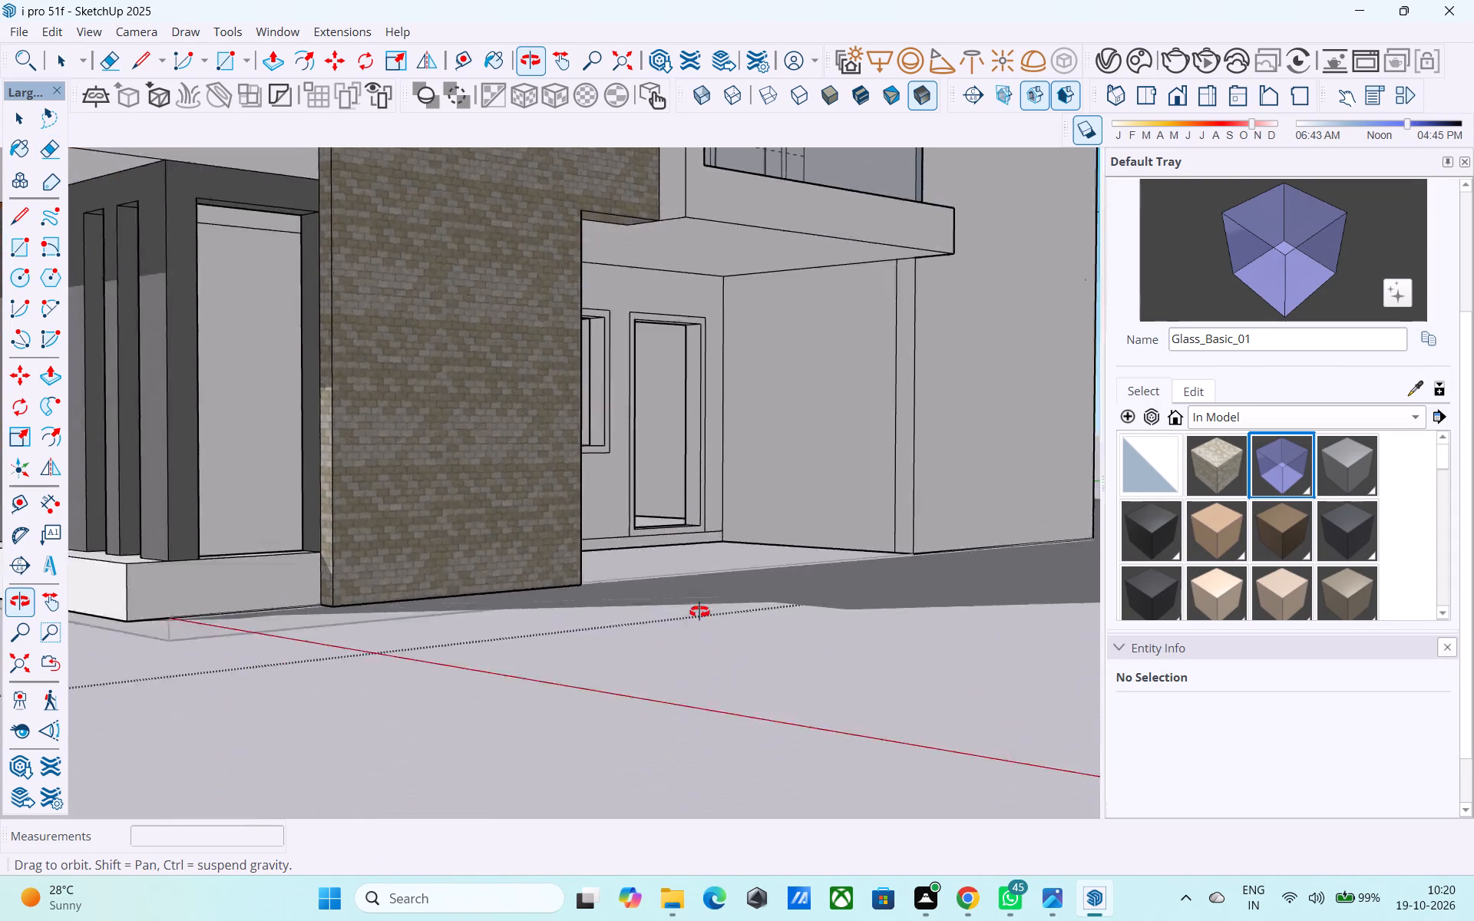
shift+middle_drag(699, 612, 775, 679)
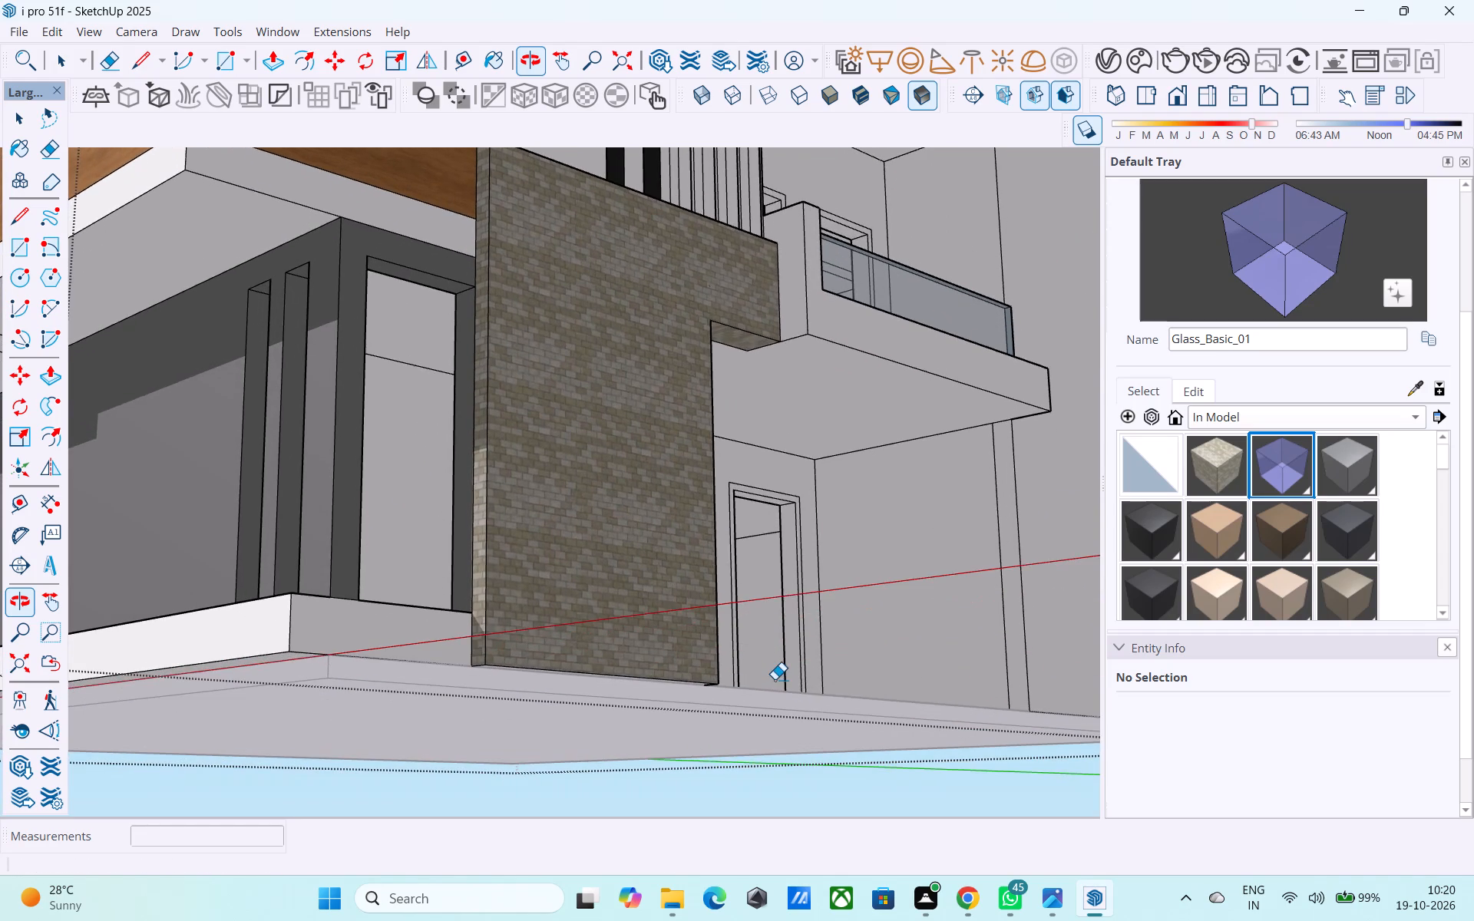
scroll(777, 671, down, 7)
middle_drag(775, 672, 759, 708)
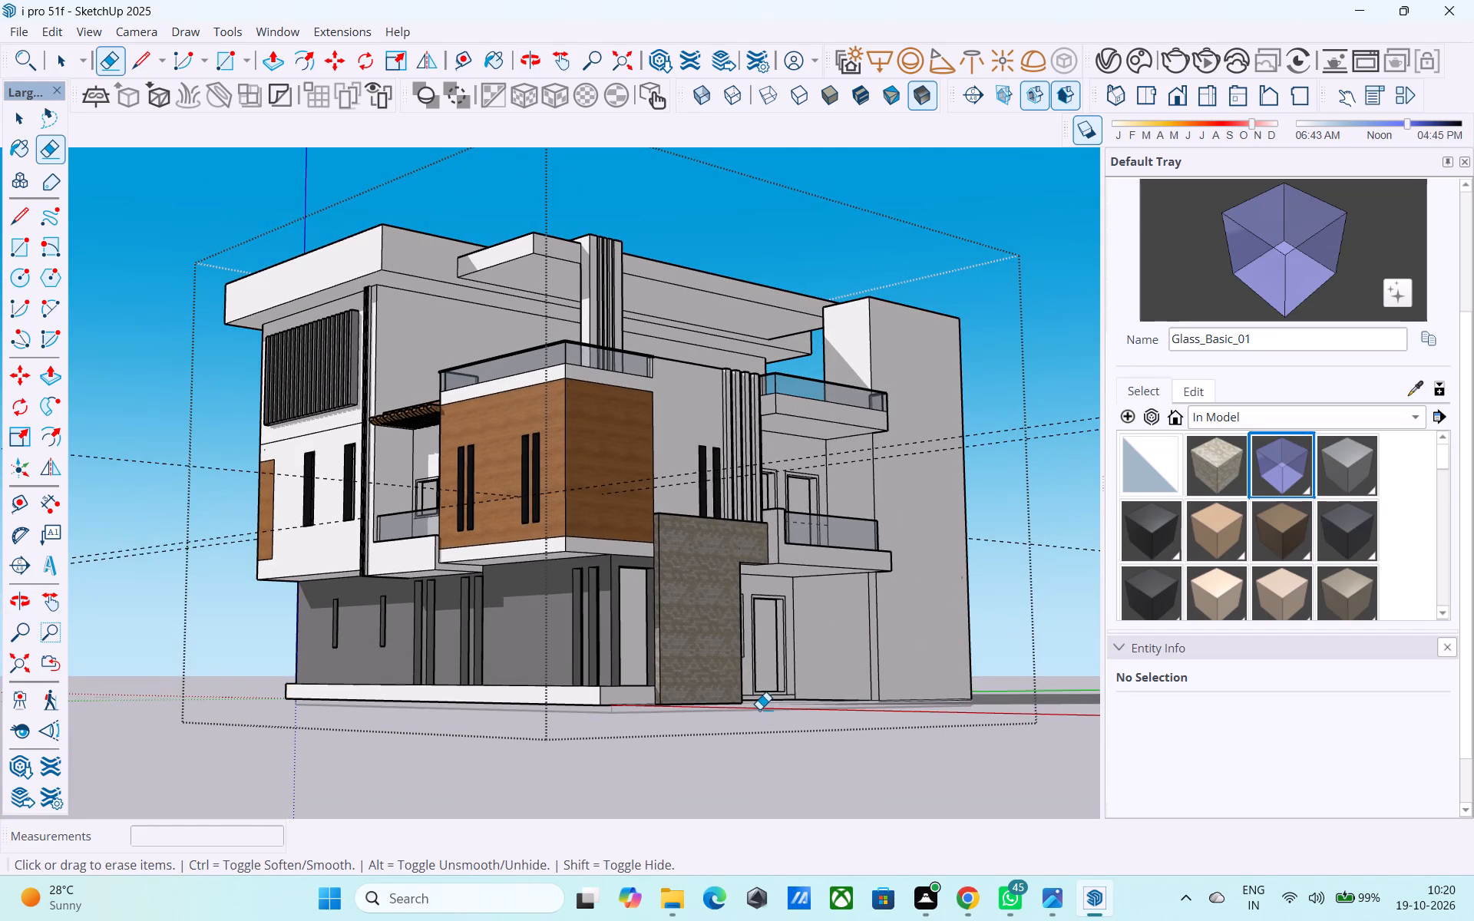
key(space)
key(ctrl+s)
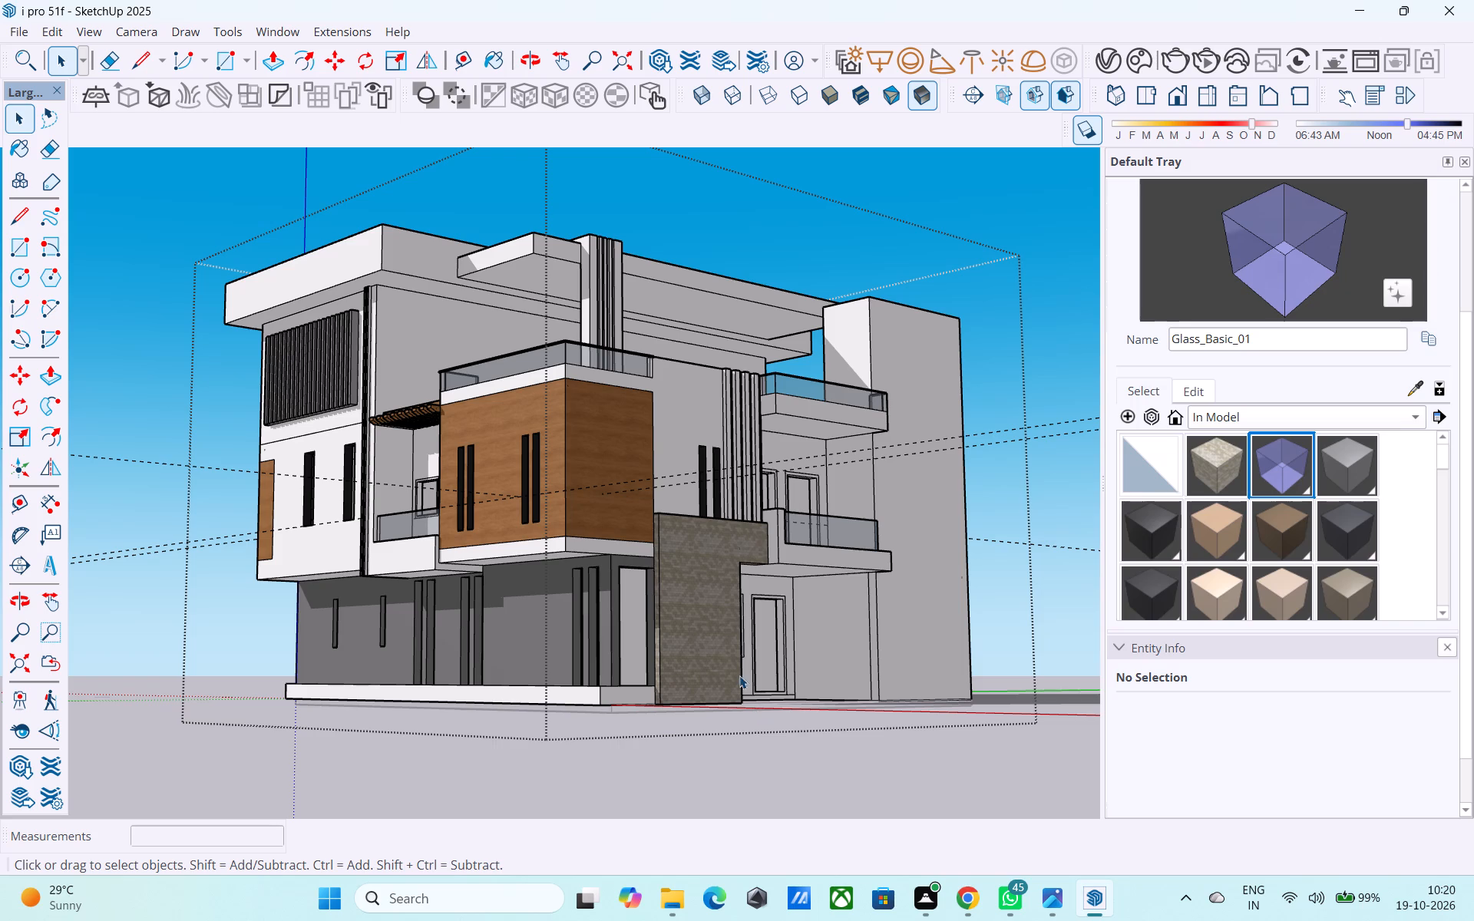
Push the left side face of the rightmost fin on the top-floor fin column inward about 4 3/4" with Push/Pull.
middle_drag(592, 362, 592, 508)
scroll(603, 328, up, 9)
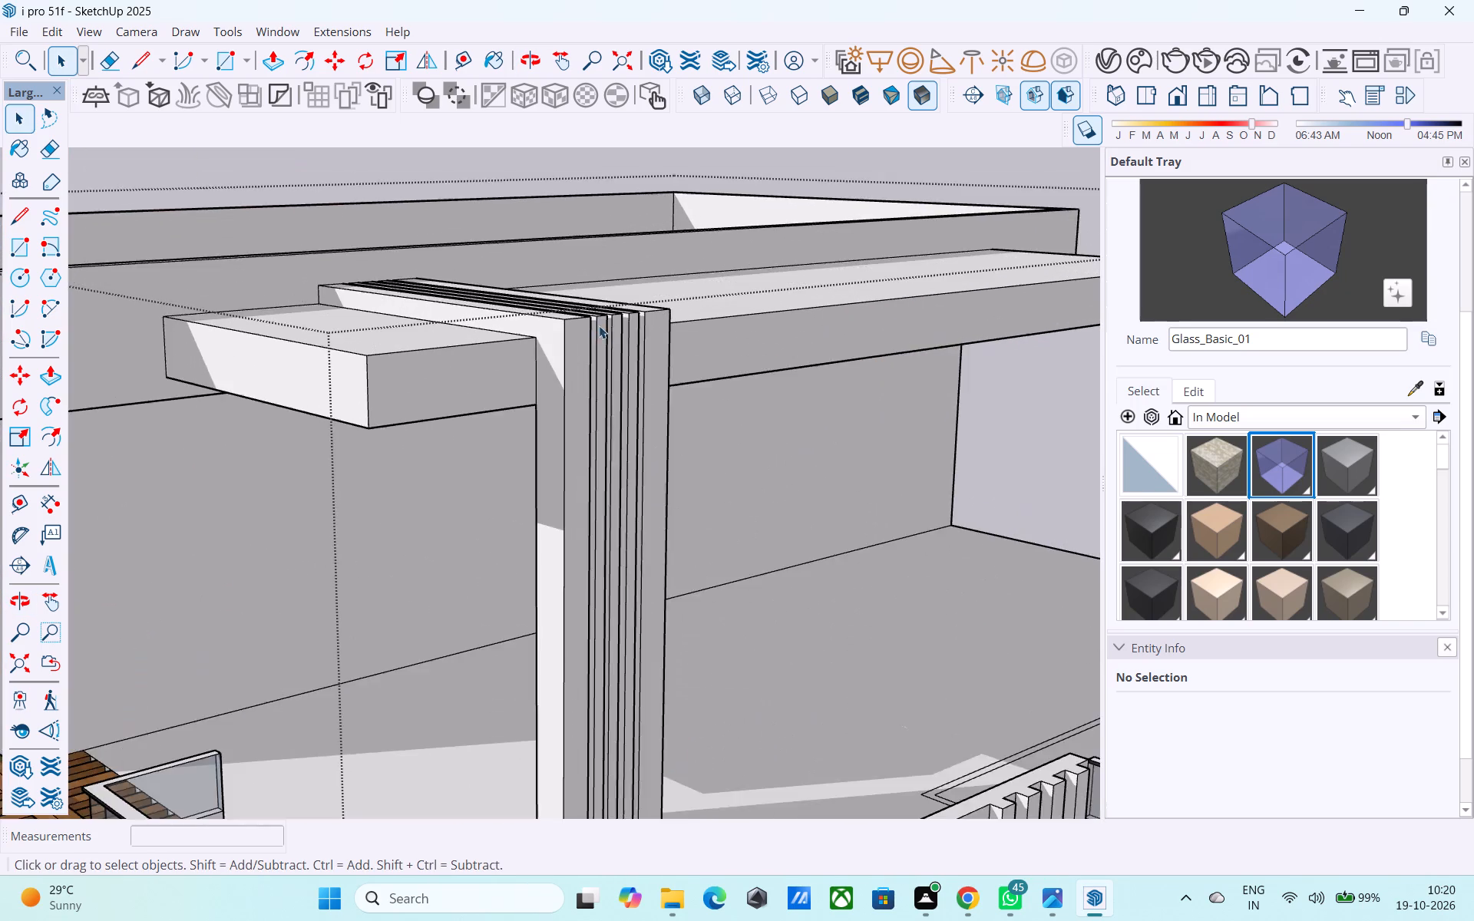
scroll(599, 325, up, 7)
middle_drag(587, 326, 433, 335)
middle_drag(679, 325, 576, 326)
scroll(692, 358, up, 4)
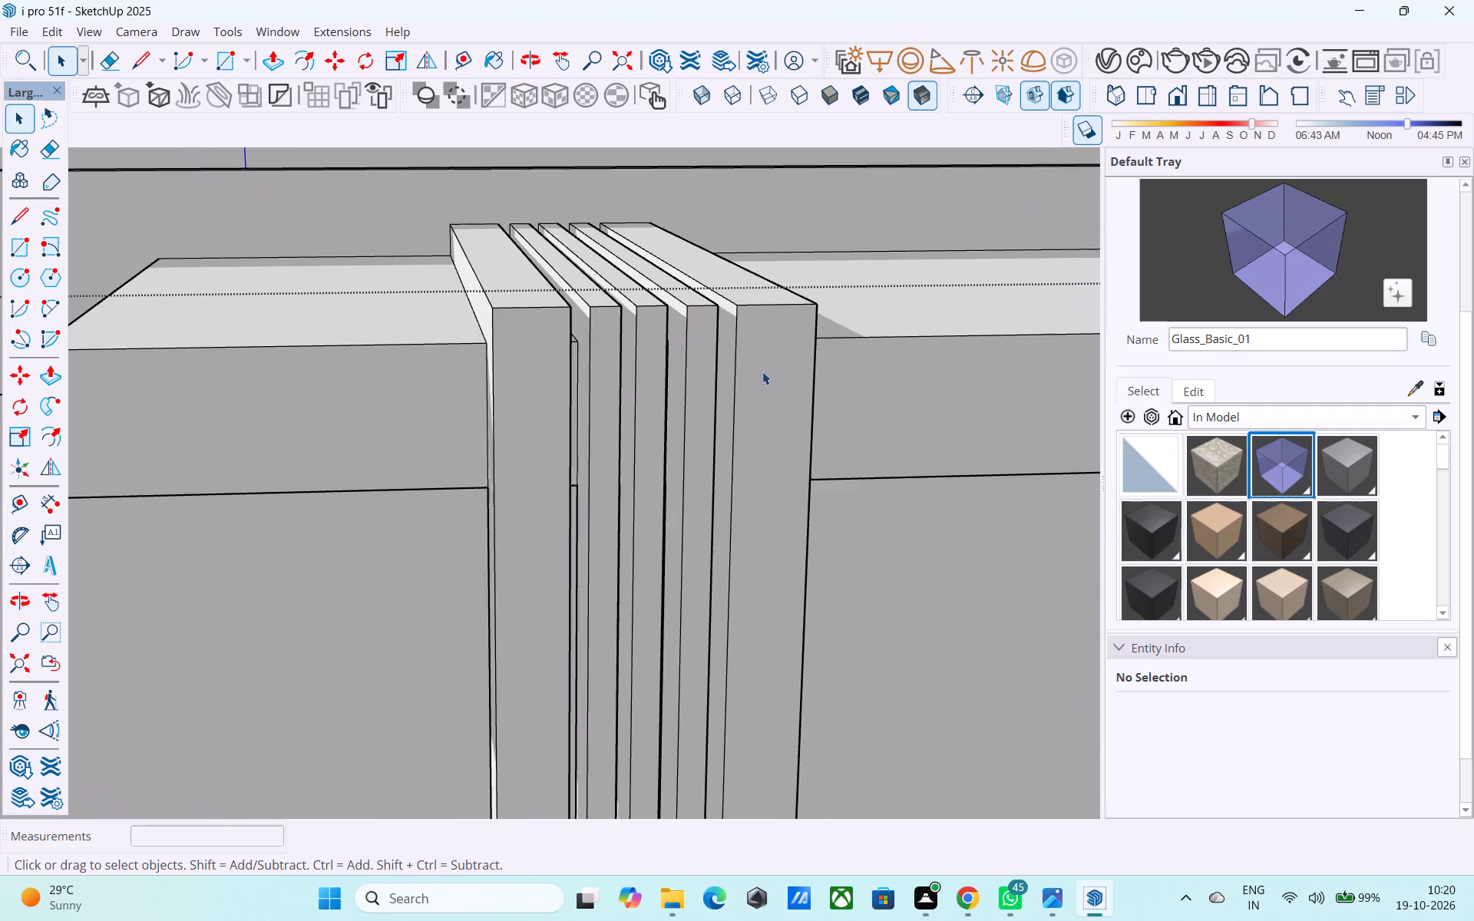
scroll(762, 371, up, 3)
click(712, 353)
key(p)
click(712, 351)
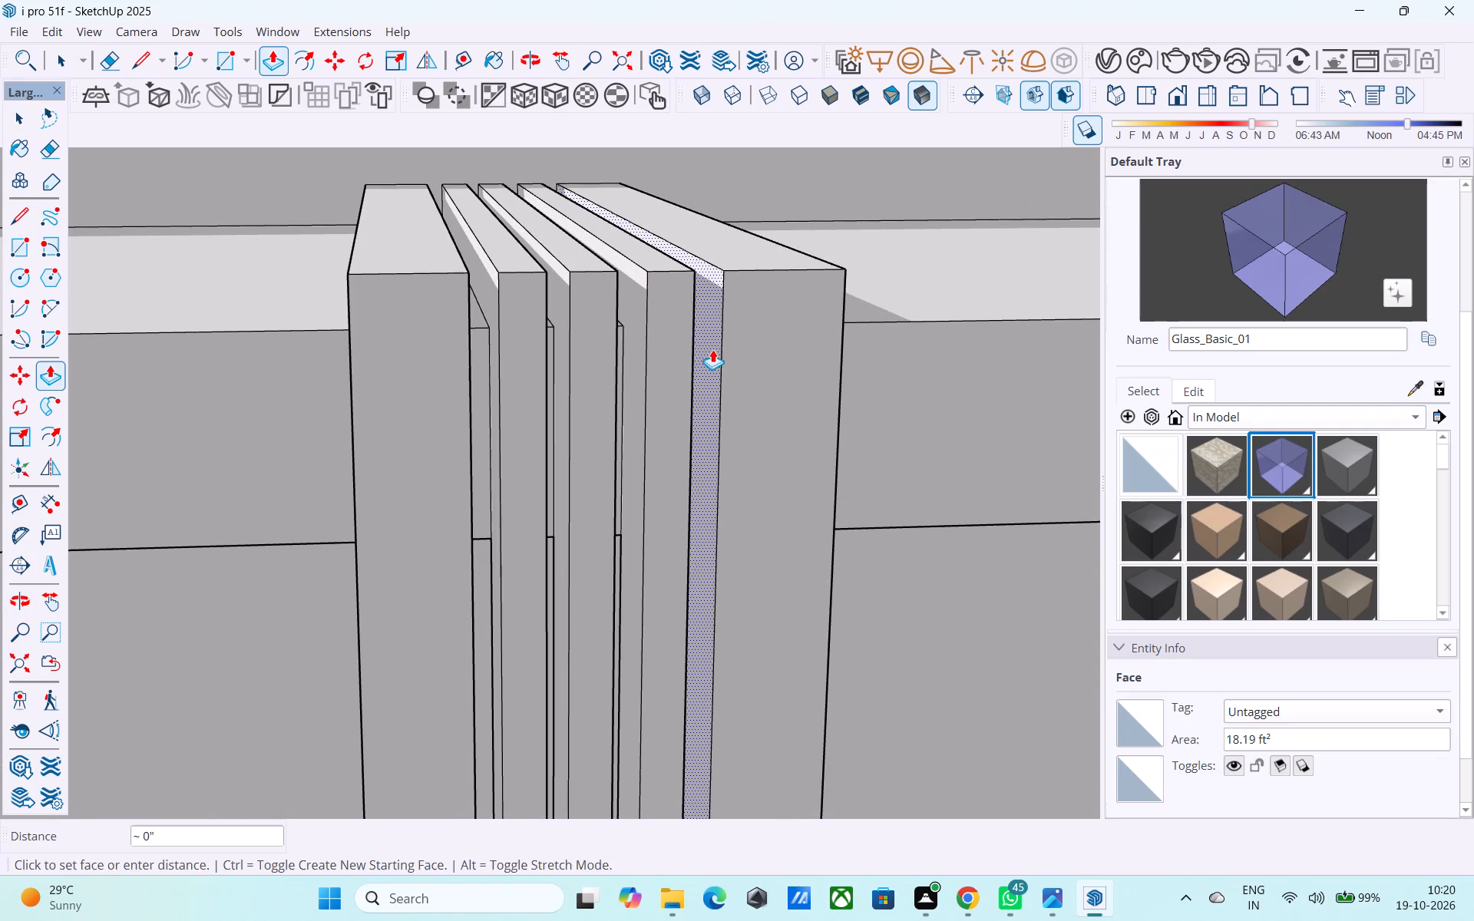
click(707, 355)
click(764, 376)
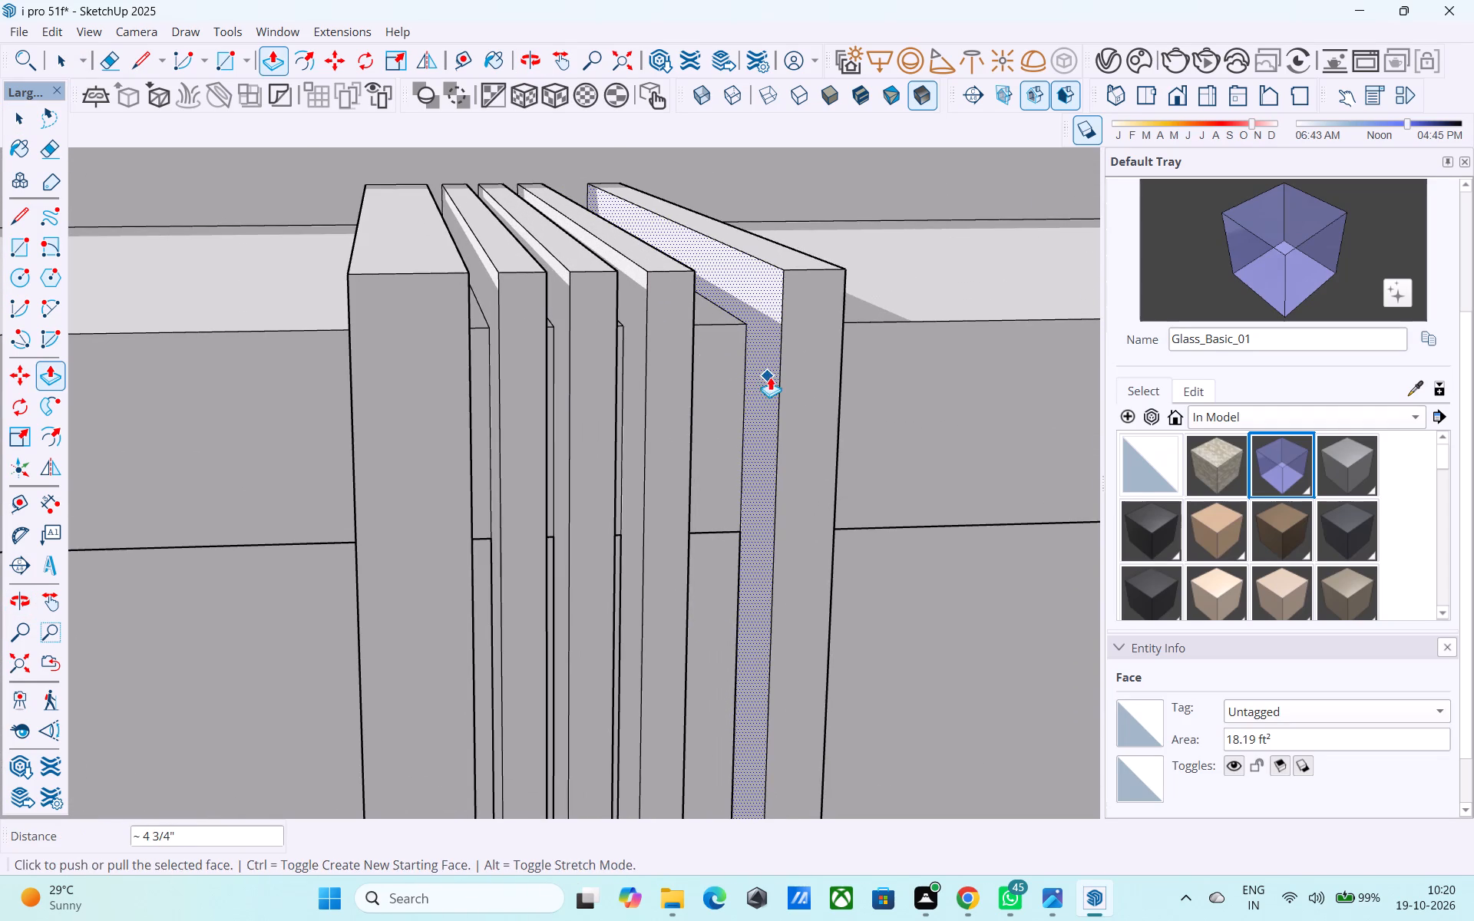
middle_drag(706, 361, 474, 329)
Pull the right side face of the fourth fin outward about 2 5/16" toward the rightmost fin.
key(space)
click(655, 315)
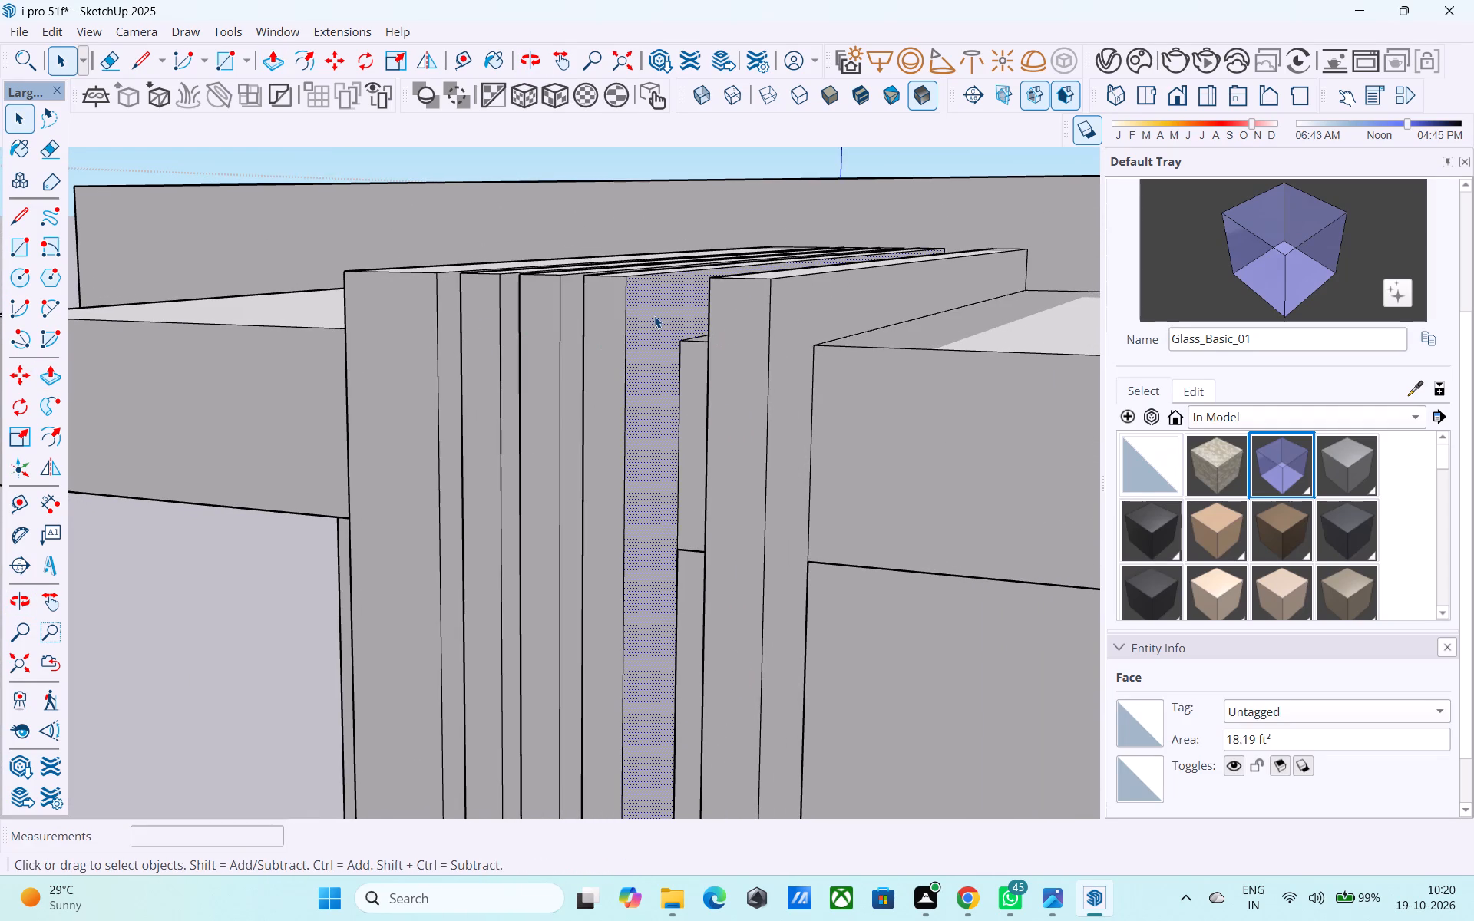
key(p)
click(654, 315)
click(679, 332)
middle_drag(676, 332, 756, 349)
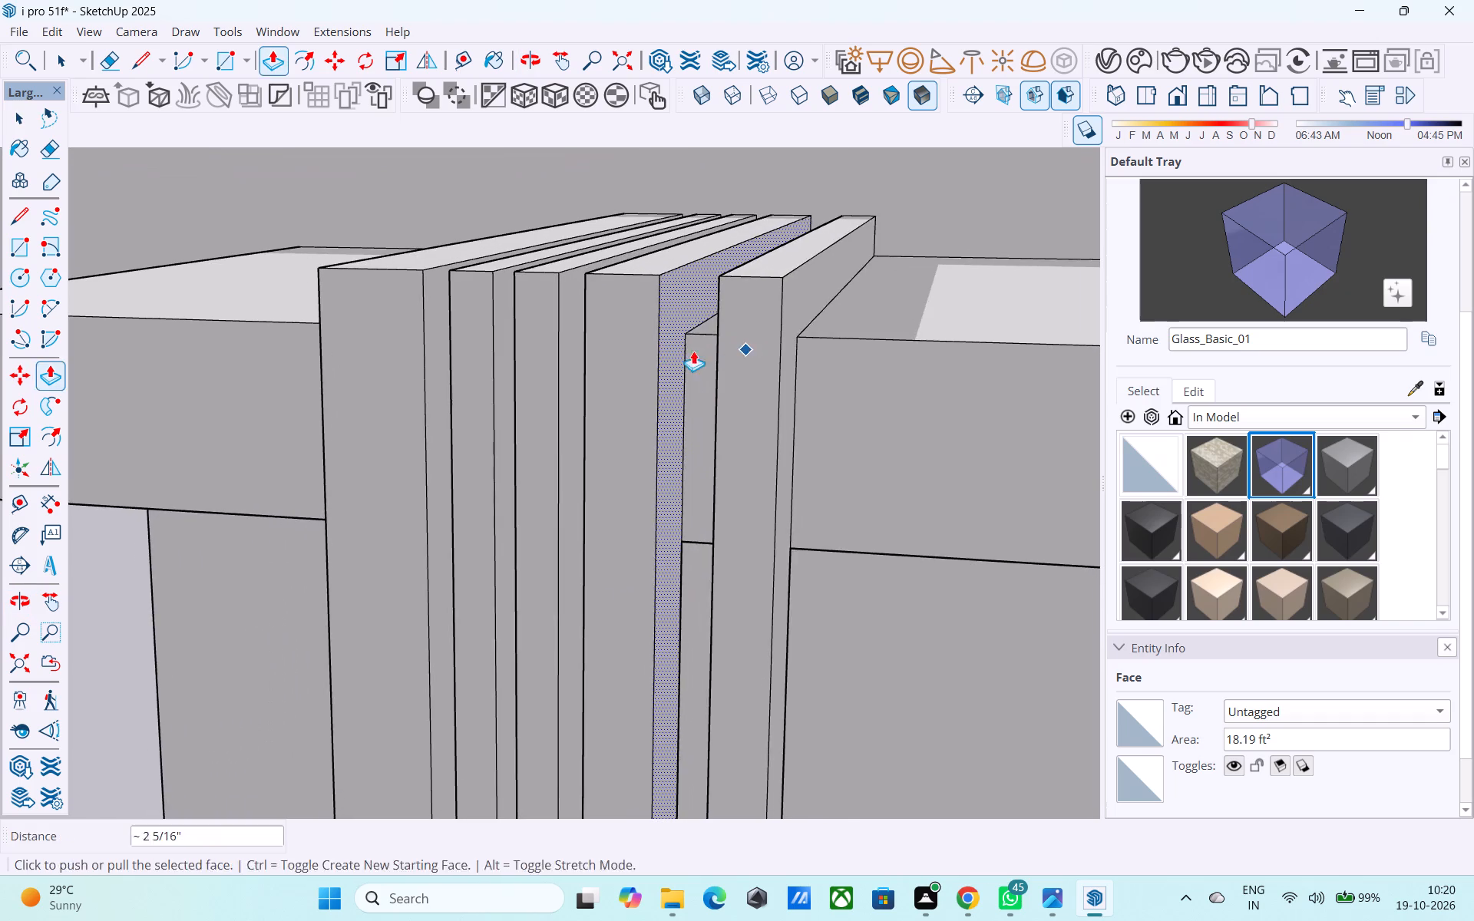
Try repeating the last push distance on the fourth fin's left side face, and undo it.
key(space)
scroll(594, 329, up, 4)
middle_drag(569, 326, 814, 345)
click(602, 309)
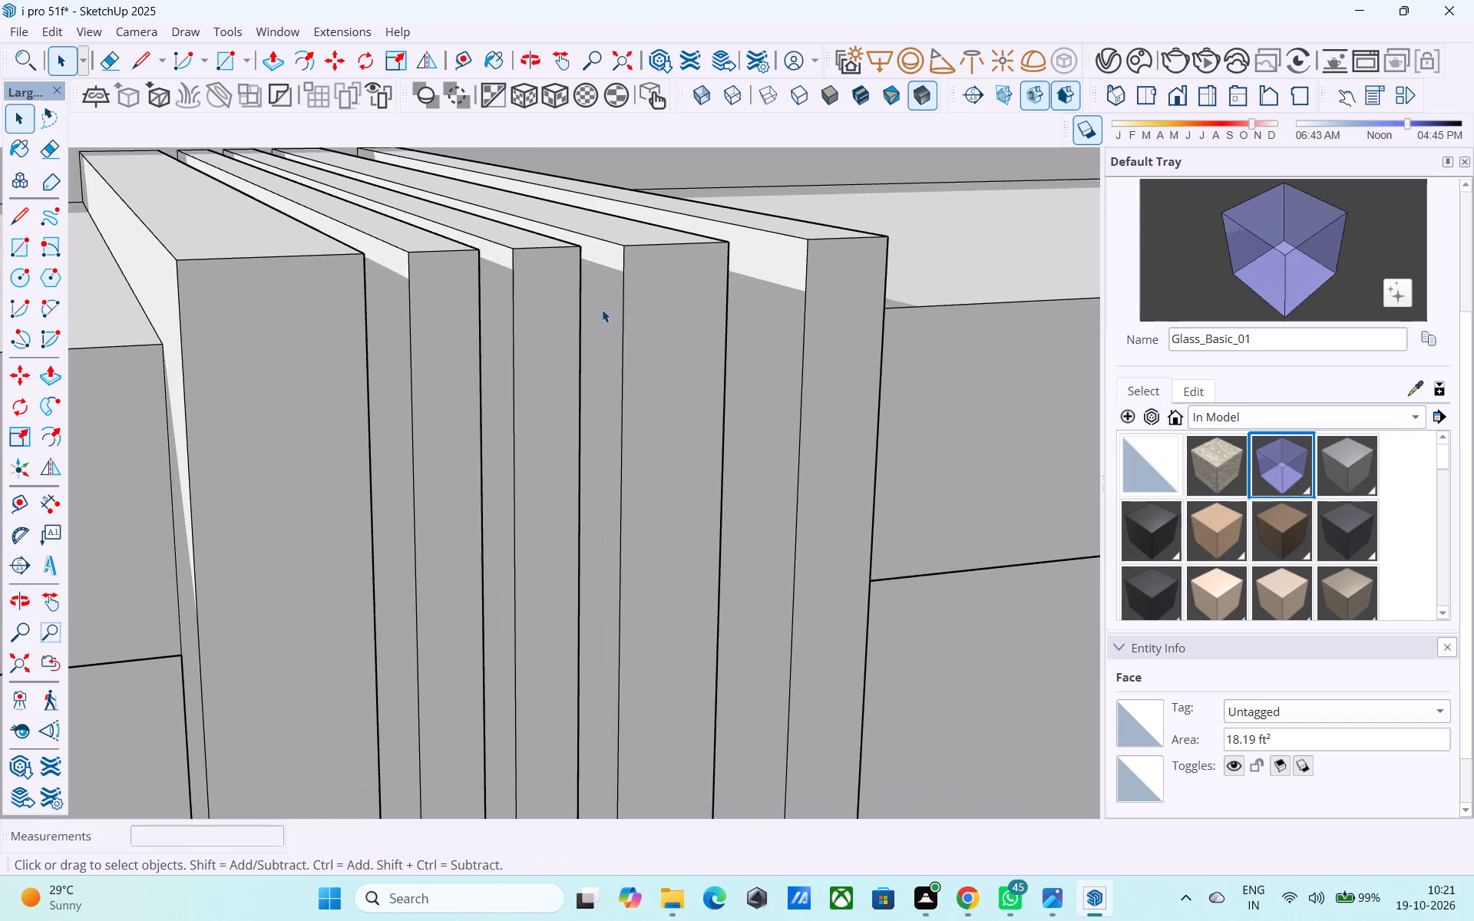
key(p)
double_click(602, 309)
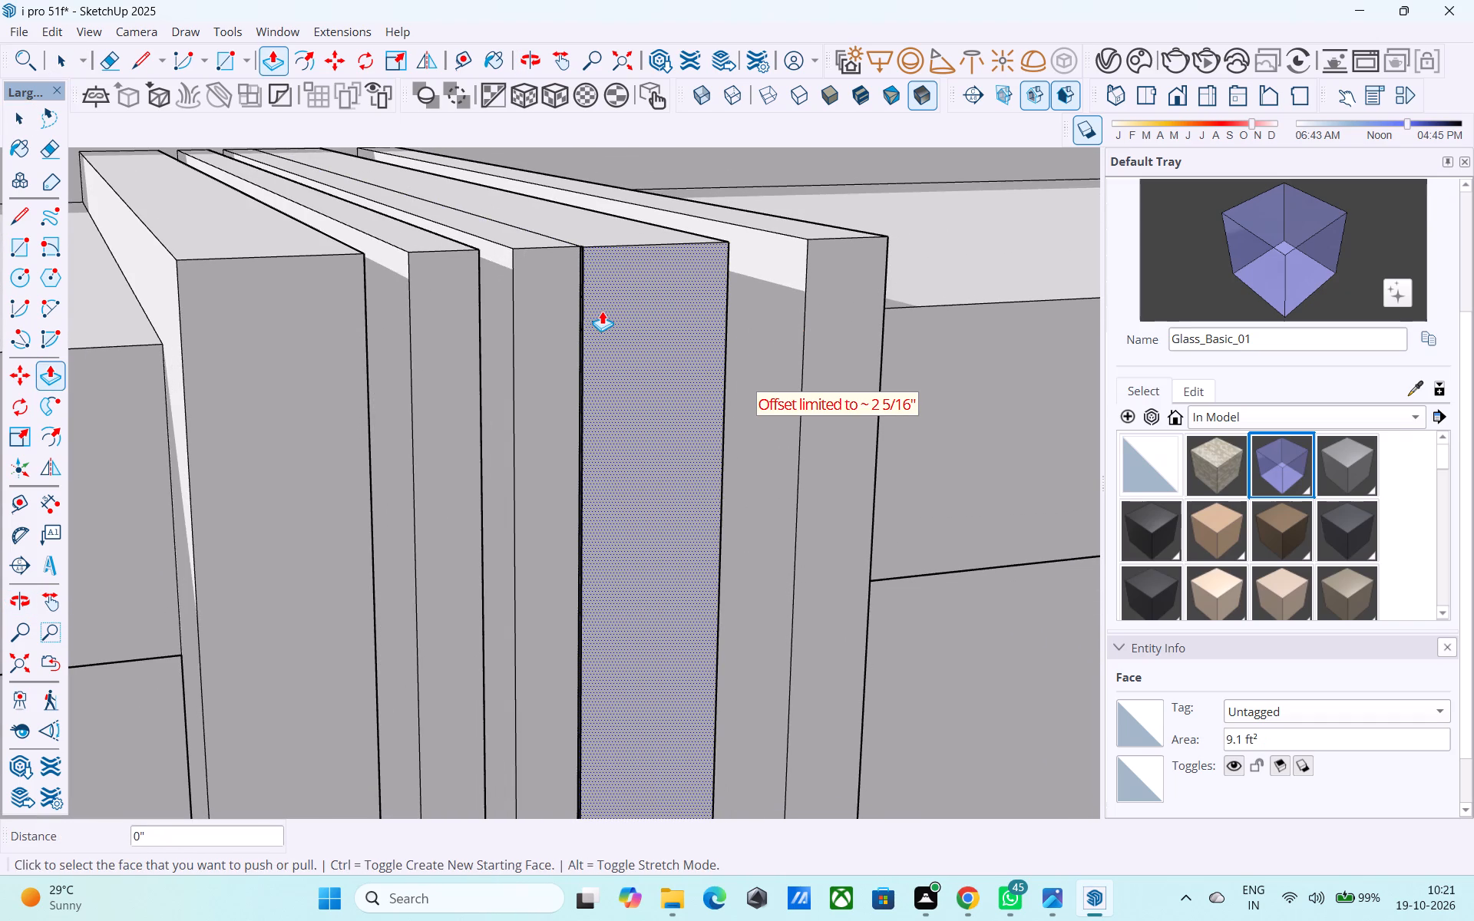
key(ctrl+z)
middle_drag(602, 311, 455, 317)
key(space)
Pull the rightmost fin's outer side face outward along the roof beam with Push/Pull.
middle_drag(676, 338, 688, 328)
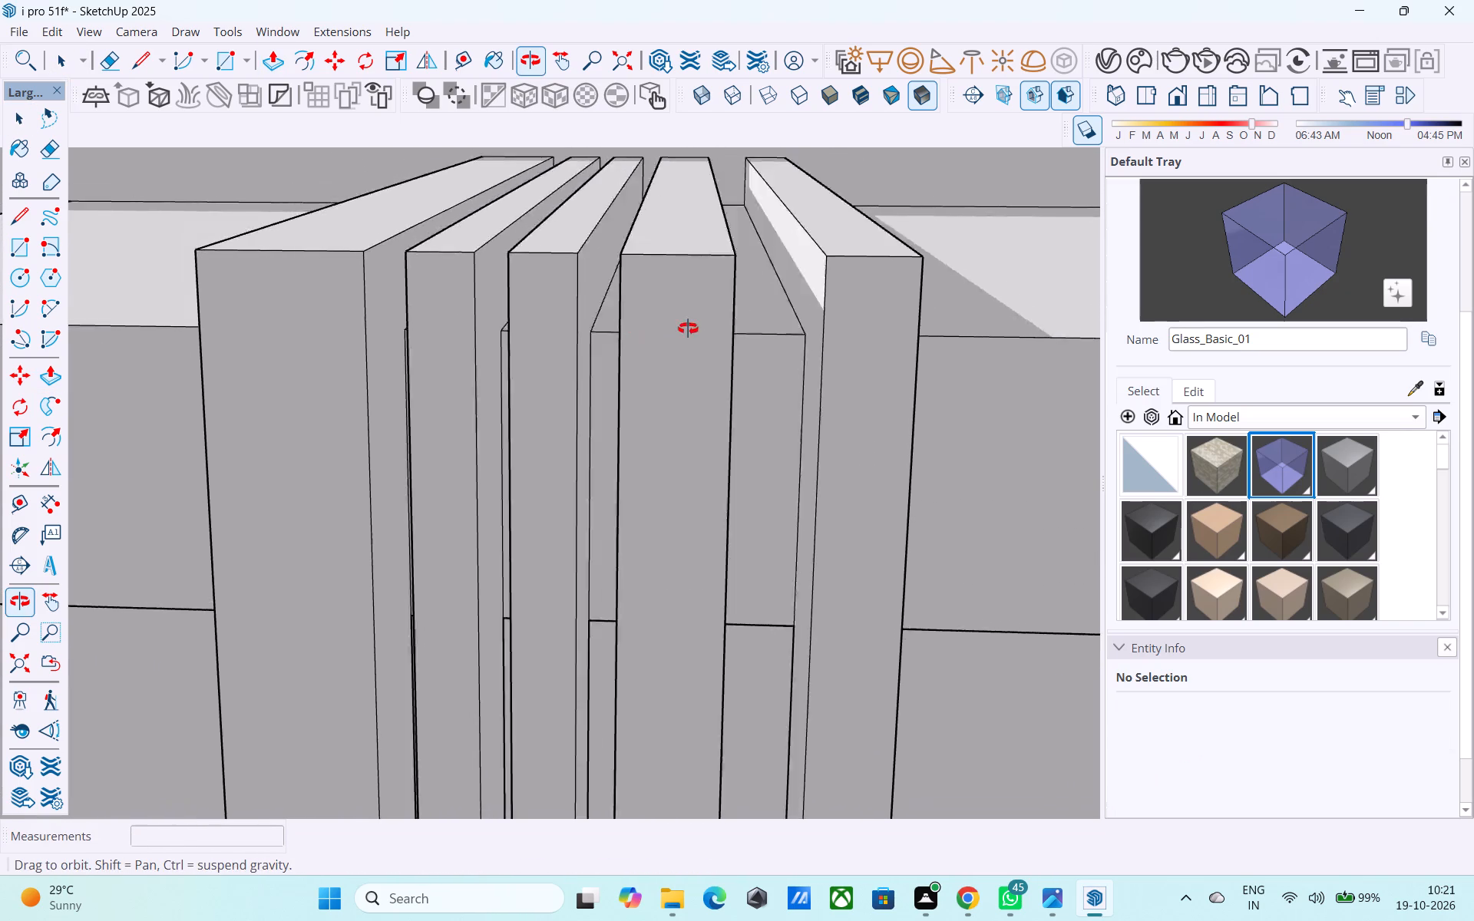
middle_drag(688, 328, 719, 329)
middle_drag(757, 328, 504, 305)
scroll(473, 292, down, 5)
scroll(682, 375, up, 5)
click(683, 365)
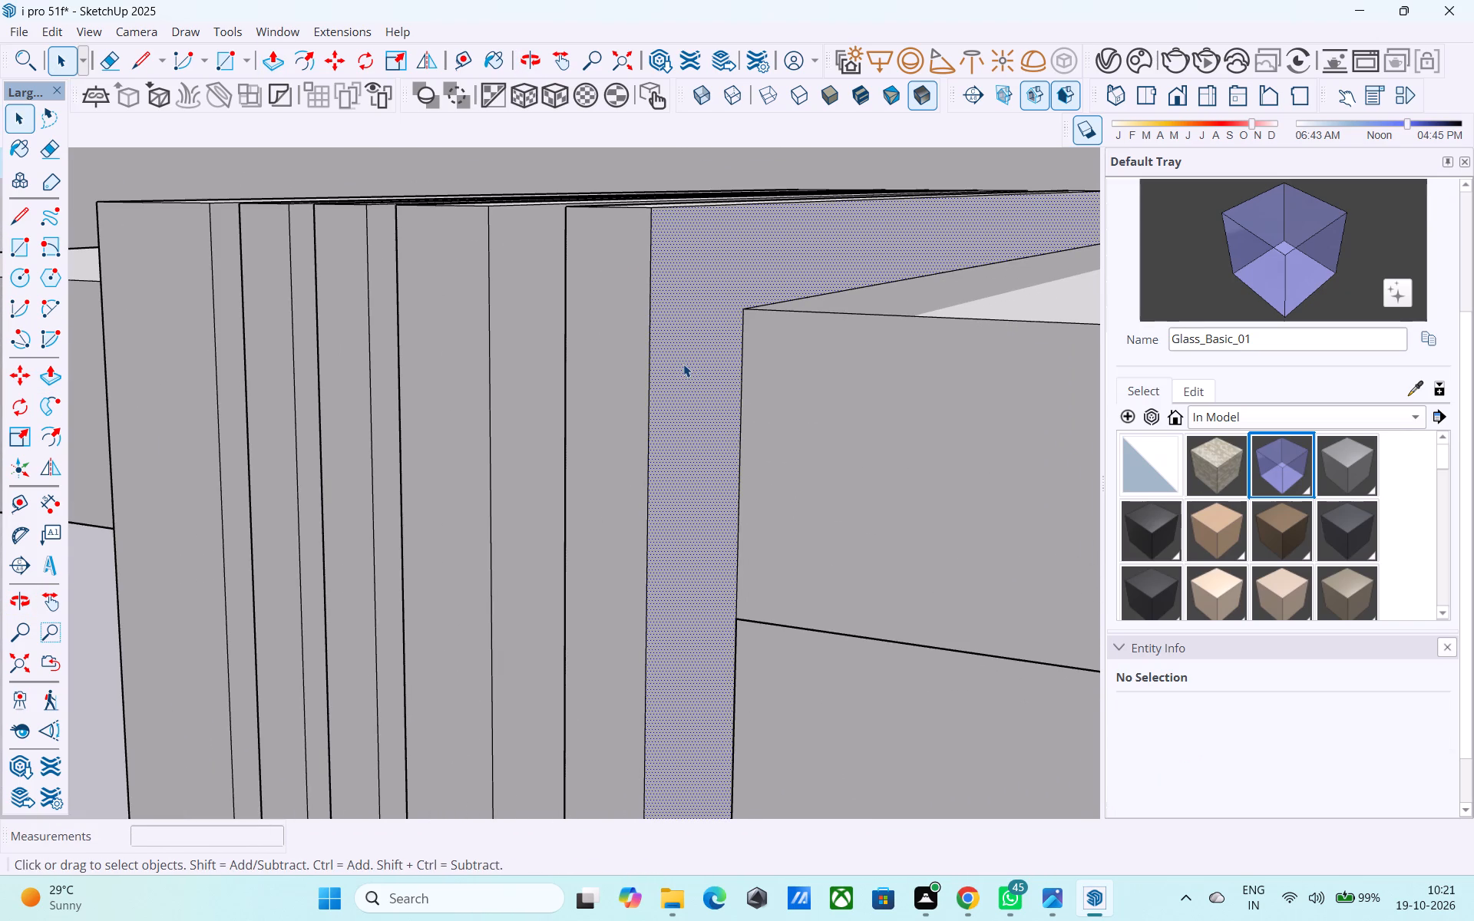
key(p)
click(683, 364)
click(749, 382)
middle_drag(740, 388, 911, 421)
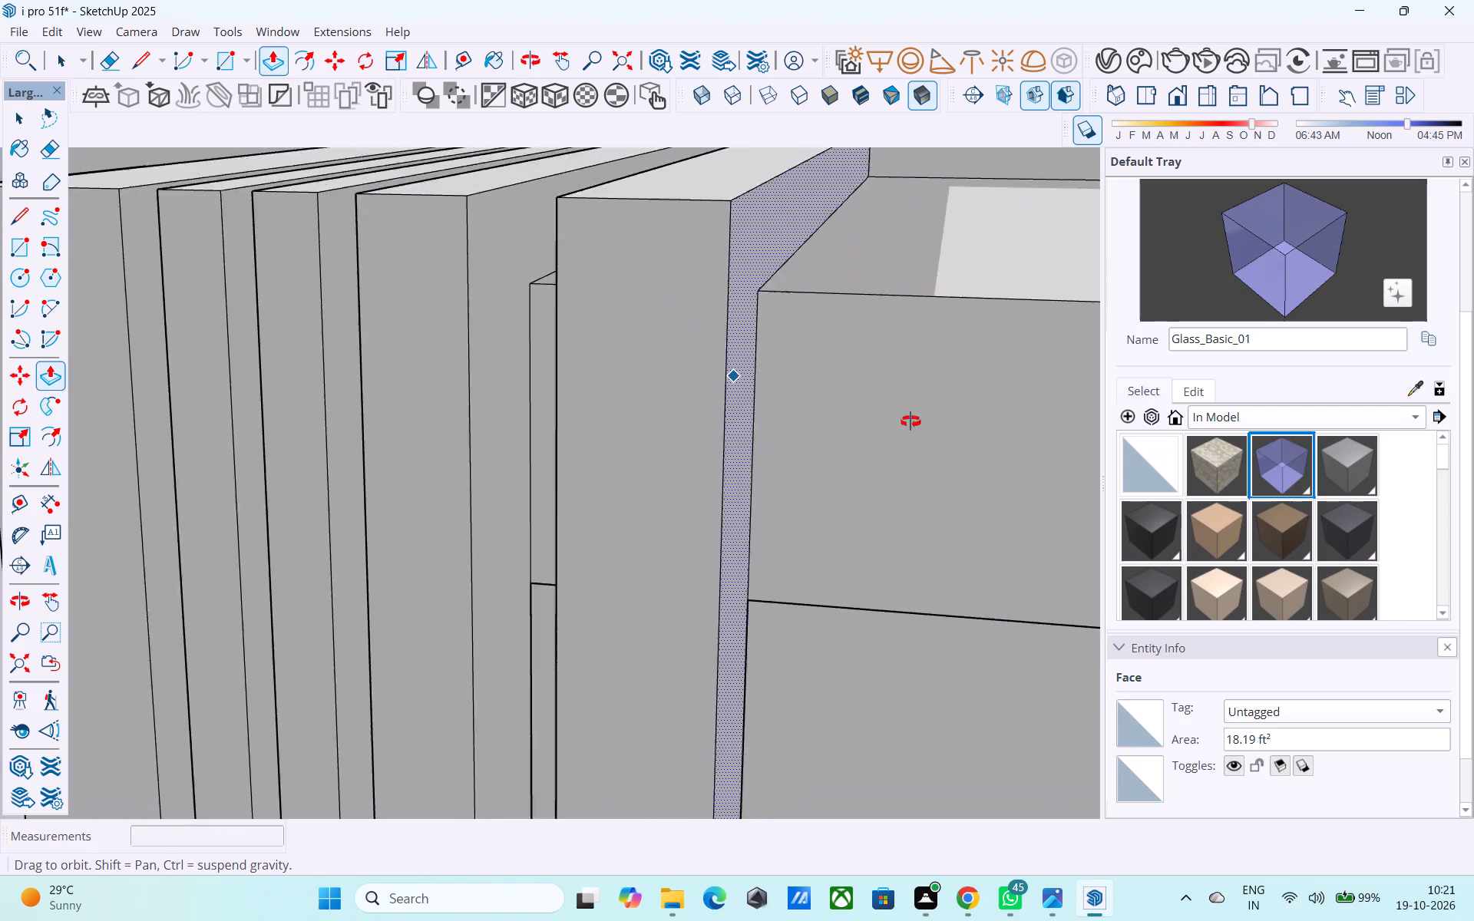
middle_drag(911, 421, 1084, 416)
Push the rightmost fin's inner side face further in to widen the gap beside the fourth fin.
scroll(781, 382, down, 4)
key(space)
click(638, 370)
key(p)
click(637, 370)
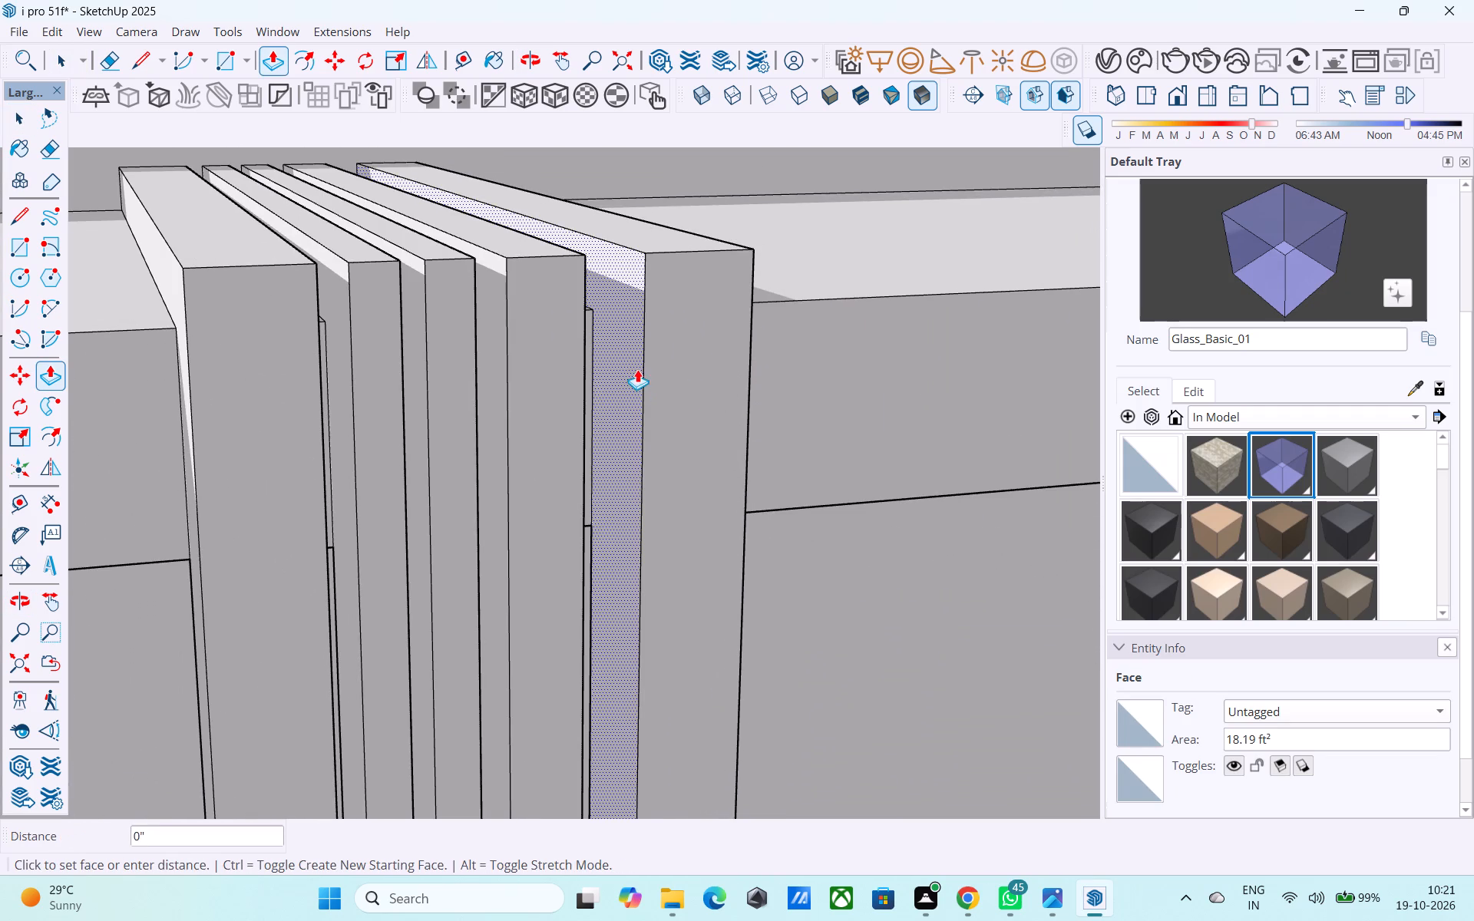
click(667, 363)
key(space)
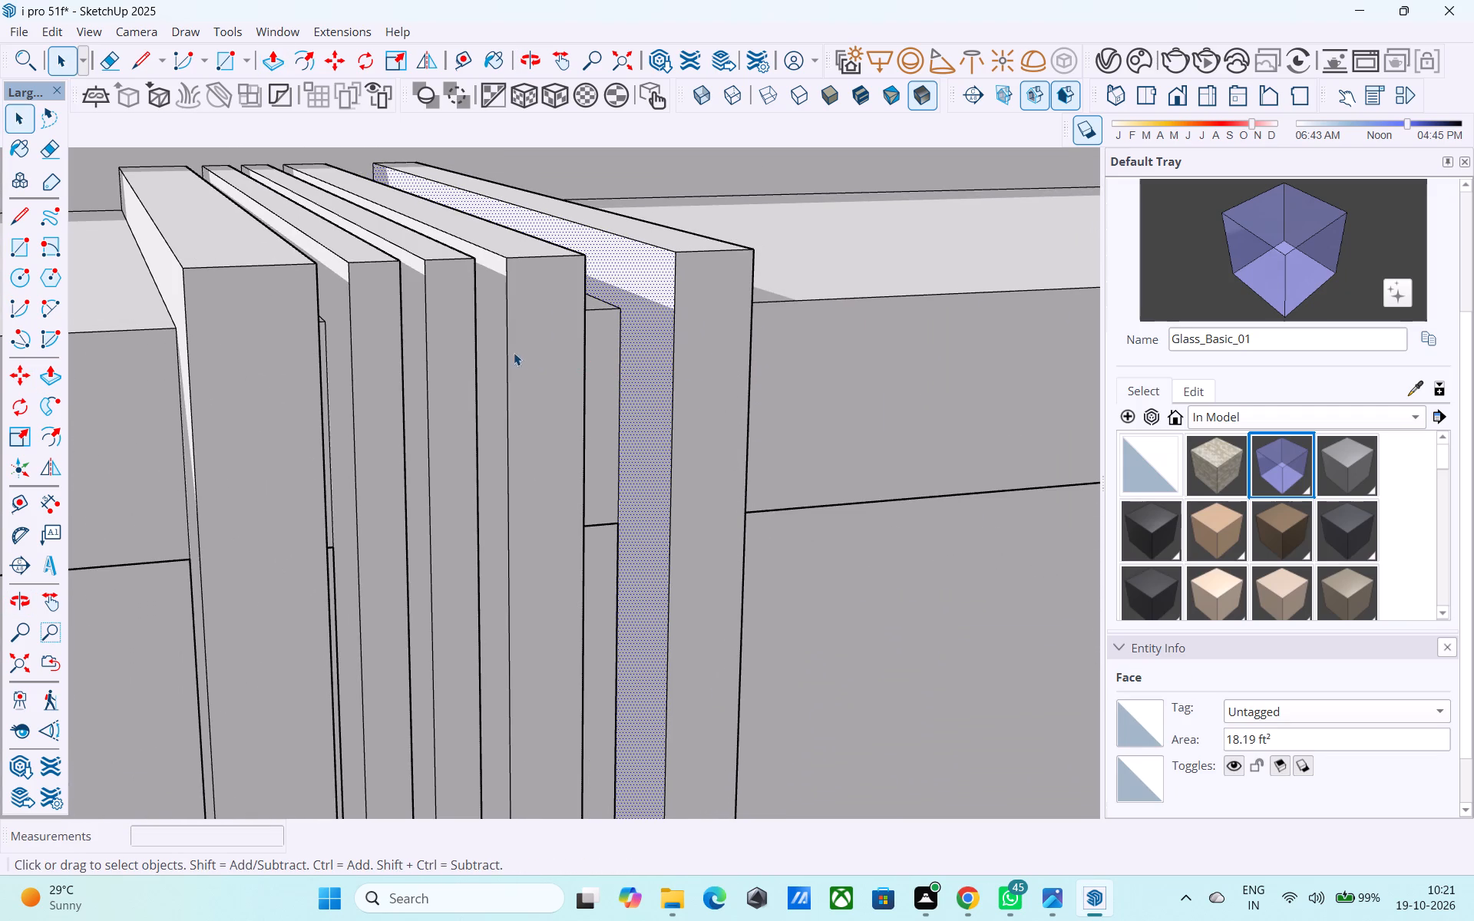
Shift the fourth fin toward the rightmost one by pulling its right face out about 1 1/4" and pushing its left face in about 1 13/16".
middle_drag(574, 371, 448, 337)
middle_drag(516, 332, 402, 329)
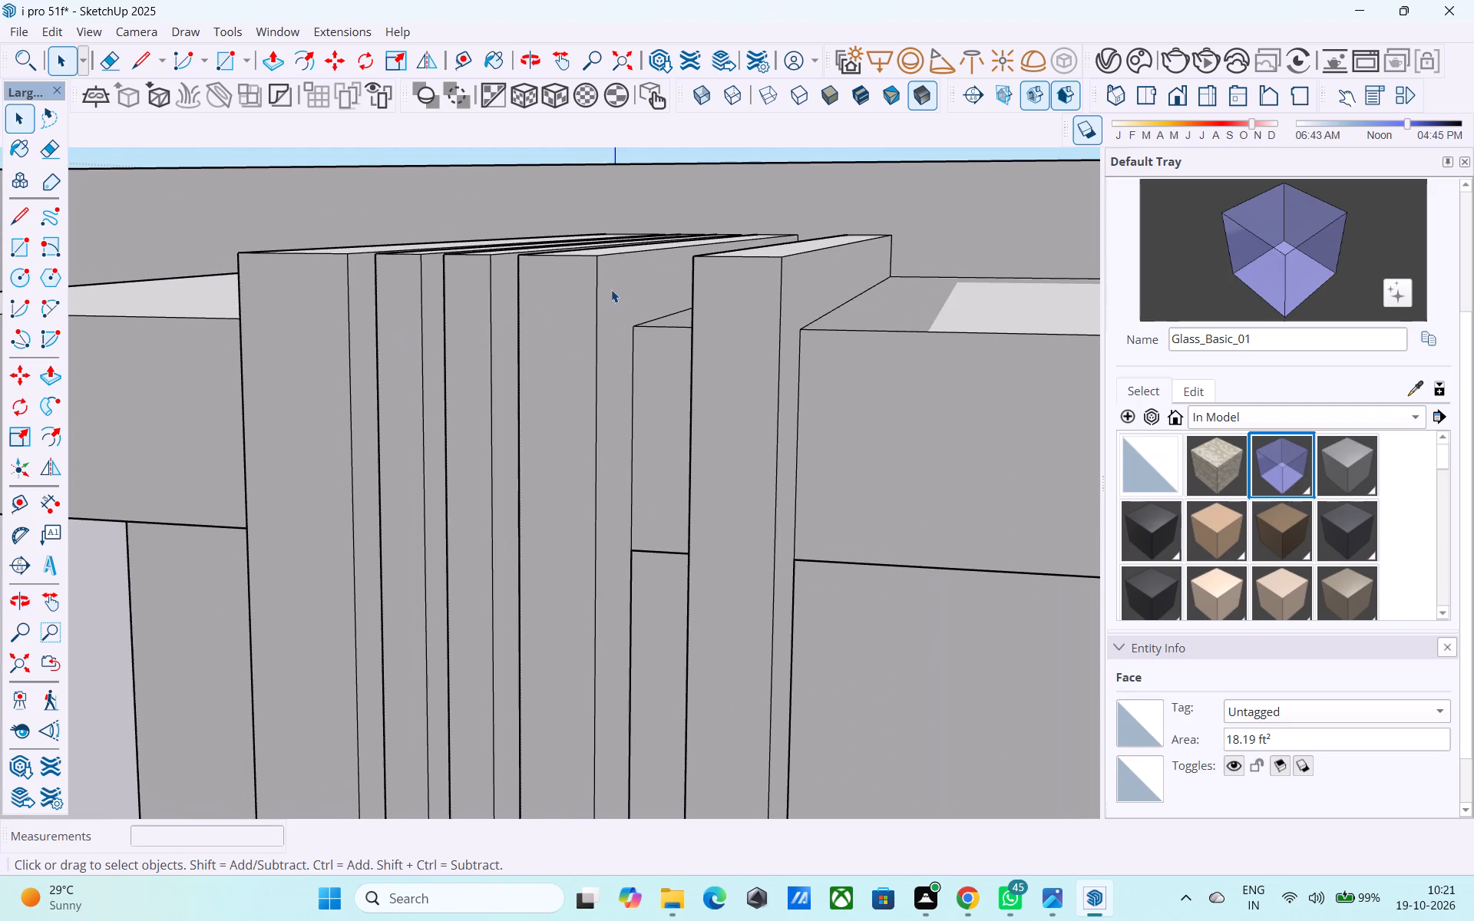
click(612, 286)
key(p)
click(612, 286)
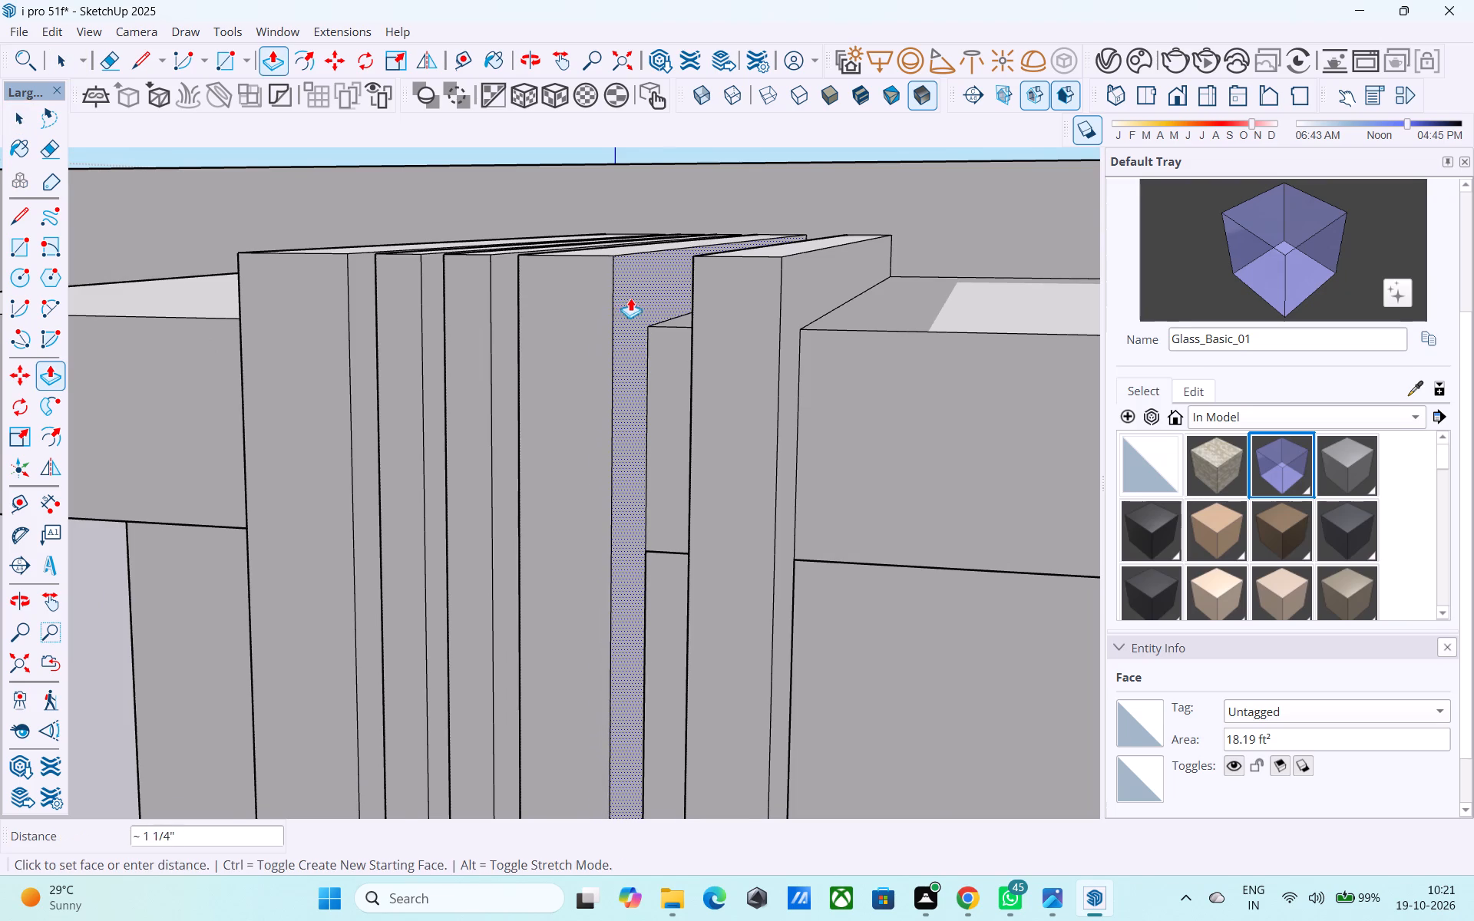
click(630, 298)
key(space)
middle_drag(627, 300, 947, 339)
click(519, 302)
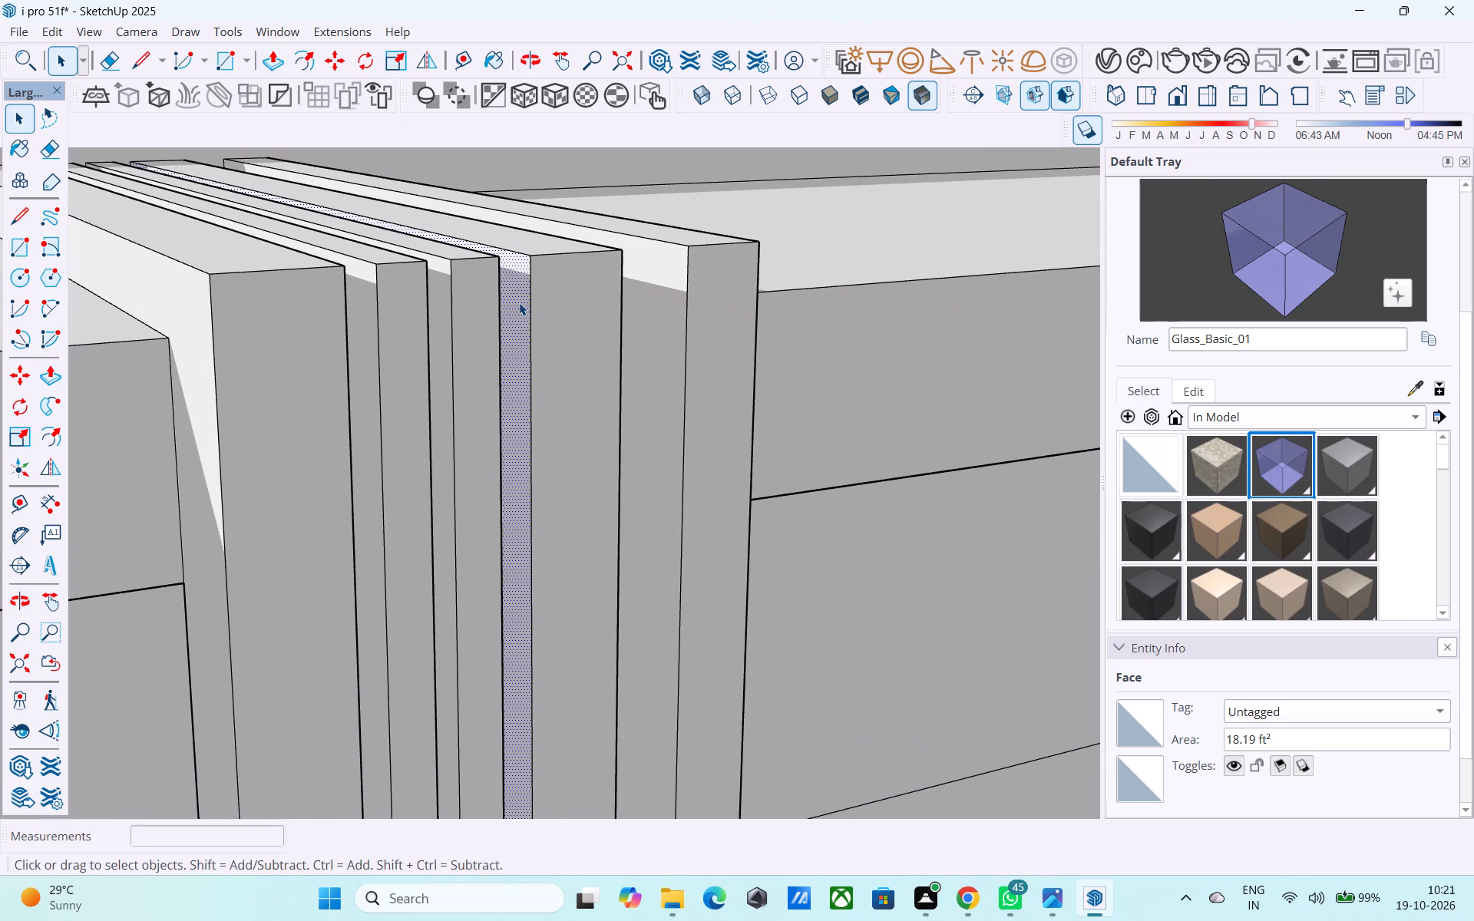
key(p)
click(519, 301)
click(542, 305)
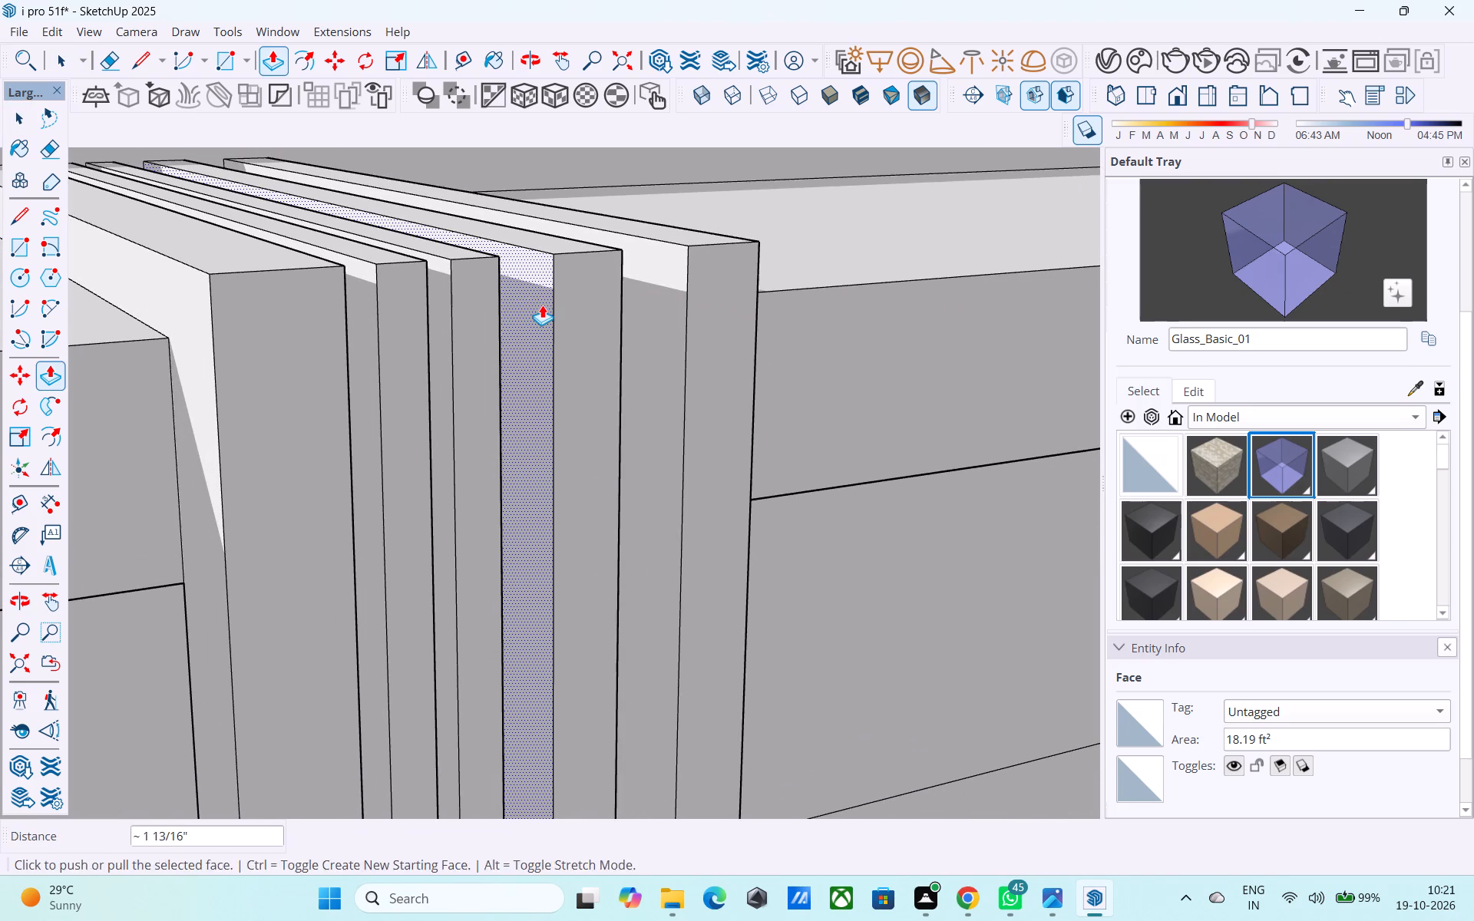
key(space)
Shift the third fin toward the fourth by pulling its right side face out and pushing its left side face in.
middle_drag(537, 306, 298, 297)
middle_drag(481, 292, 446, 290)
click(512, 283)
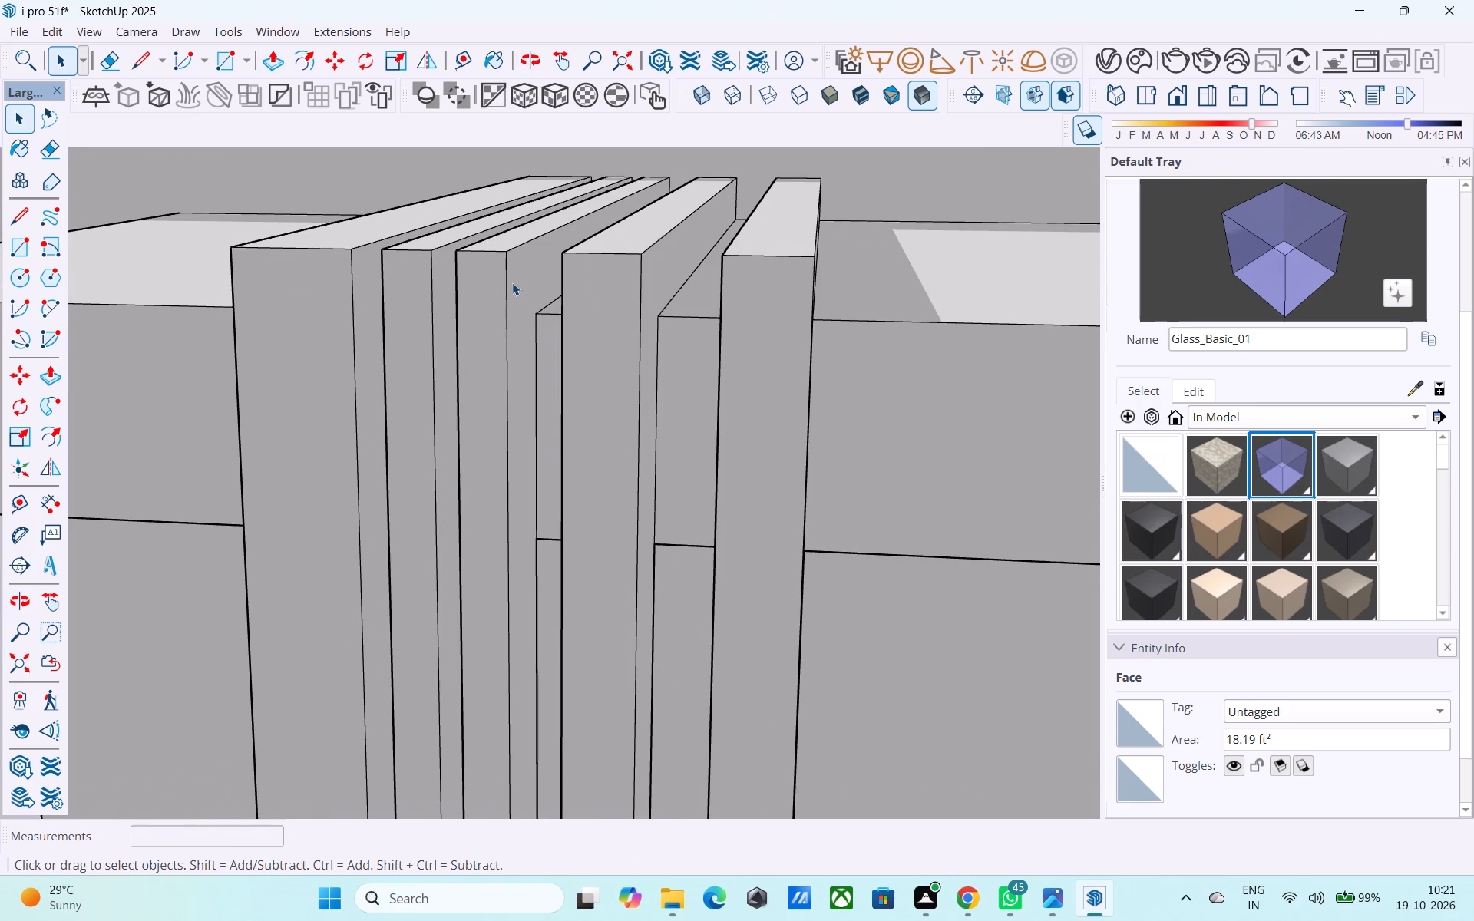
key(p)
click(512, 283)
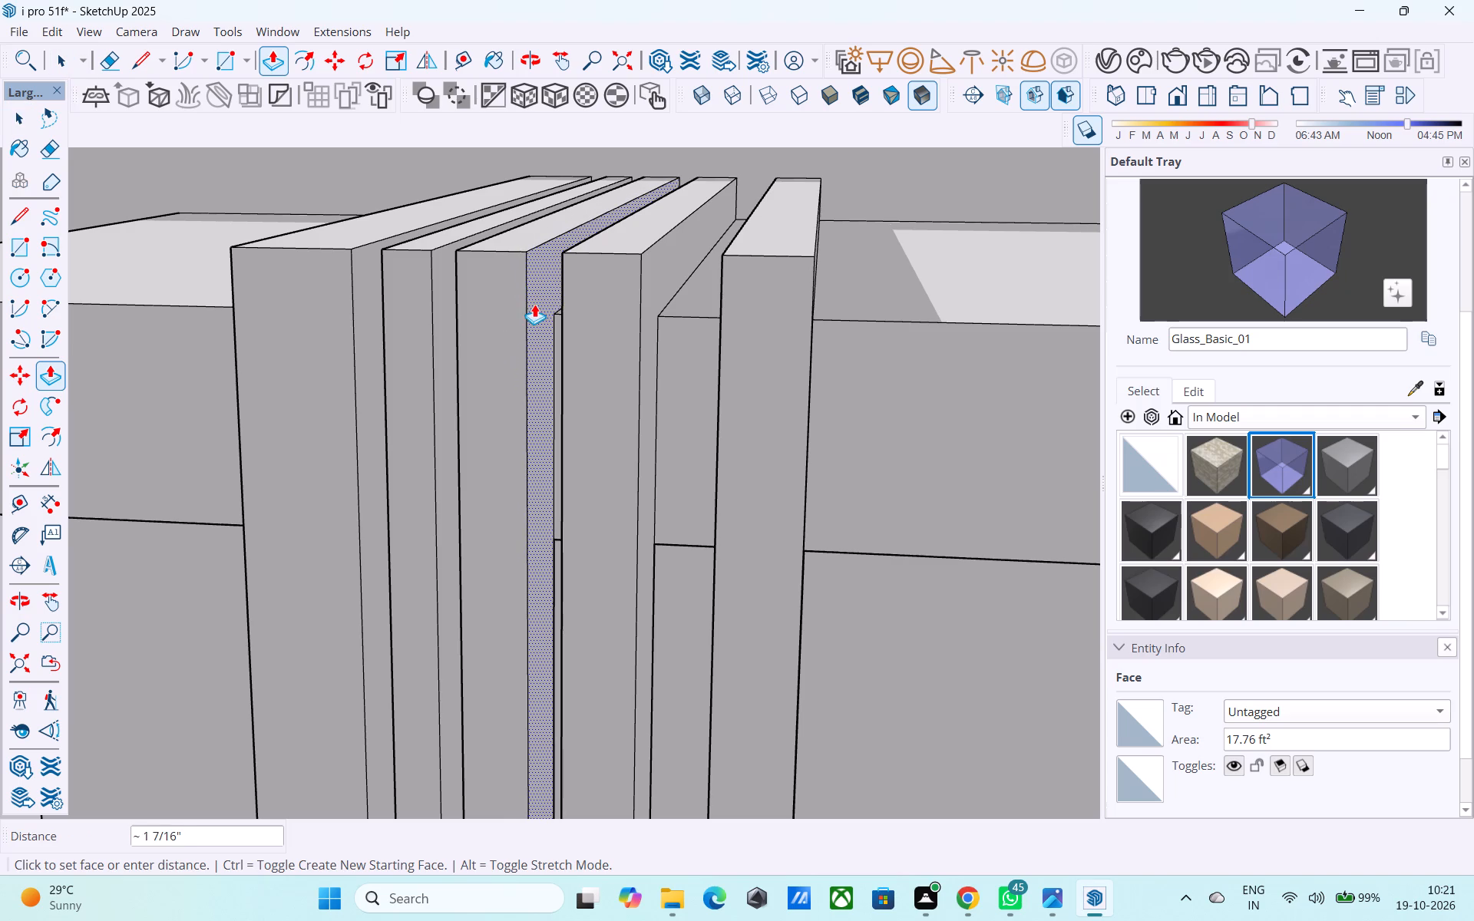
click(524, 304)
middle_drag(523, 305, 721, 319)
key(space)
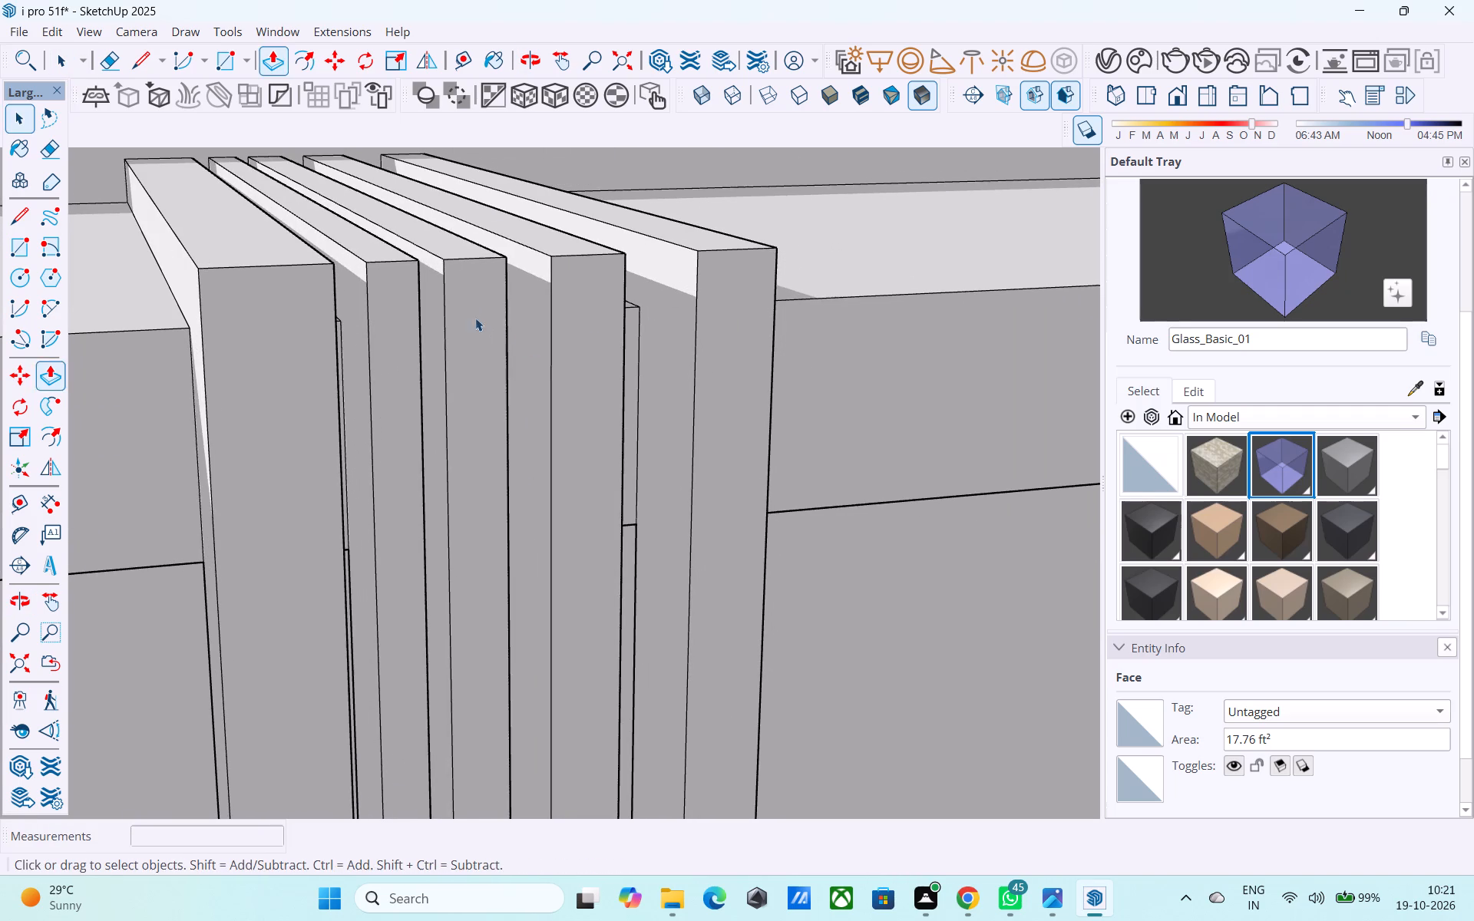
click(430, 303)
key(p)
click(430, 303)
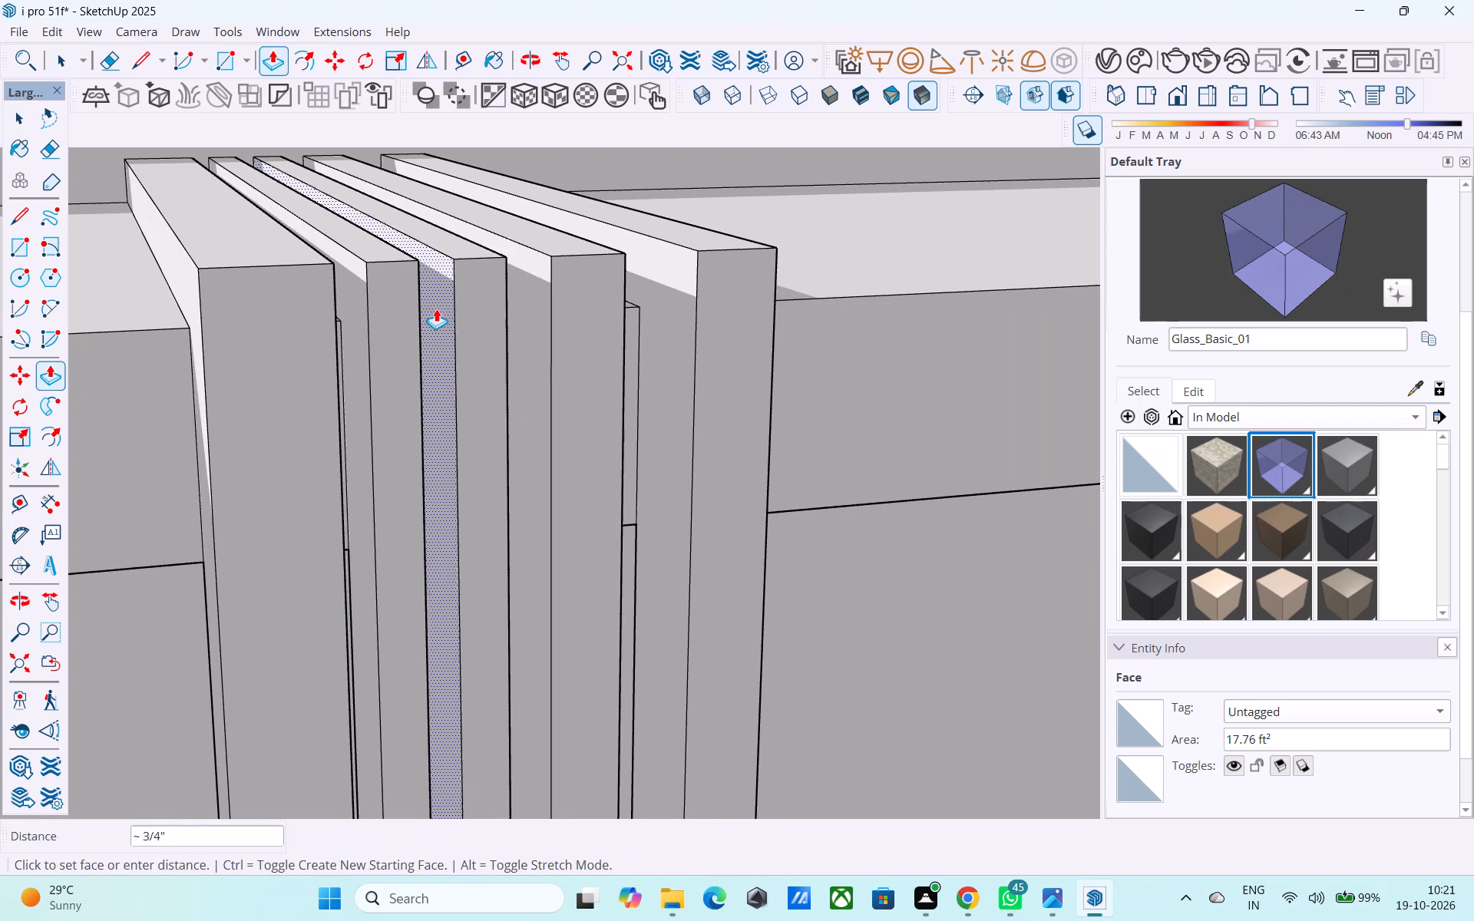
click(431, 309)
Pull the third fin's right side face further out toward the fourth fin.
middle_drag(431, 309, 354, 290)
scroll(388, 299, up, 1)
middle_drag(456, 289, 409, 282)
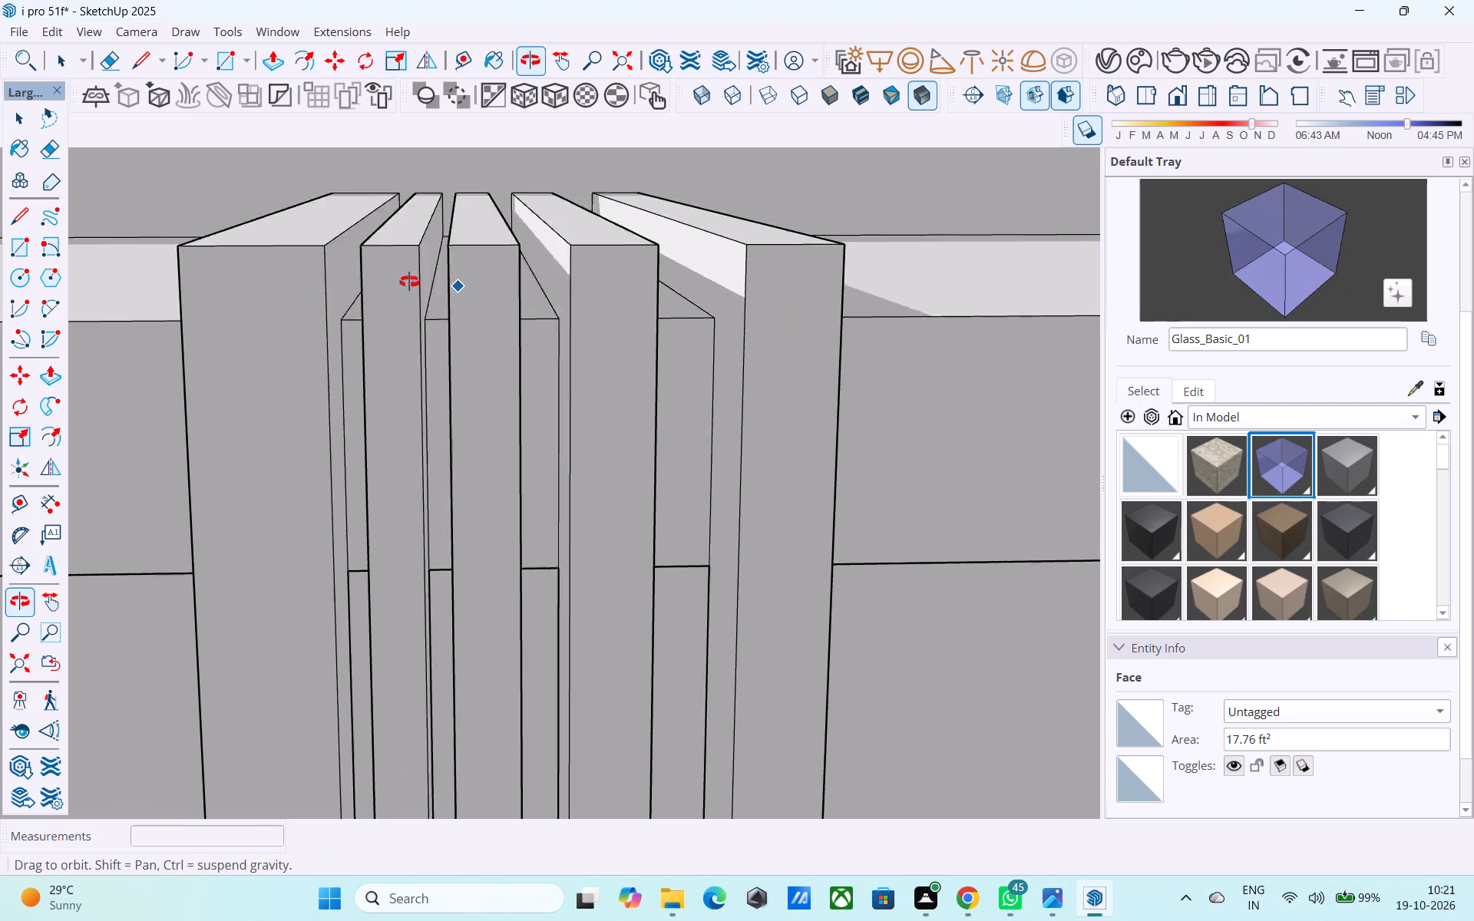
middle_drag(409, 282, 269, 277)
scroll(568, 269, up, 2)
key(space)
click(563, 267)
key(p)
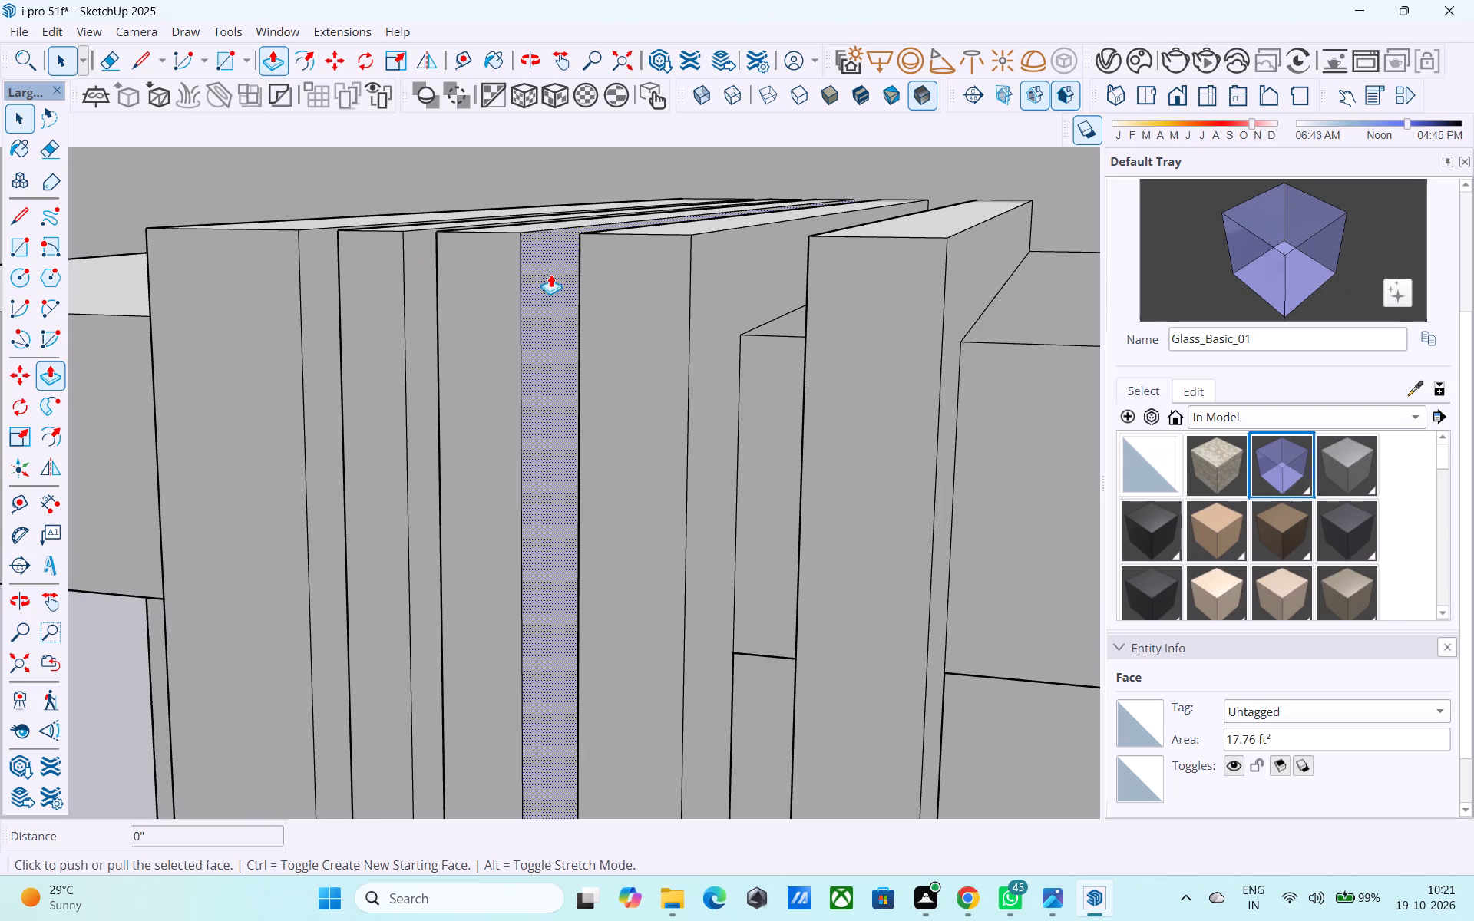
click(550, 273)
click(571, 295)
middle_drag(563, 294, 676, 301)
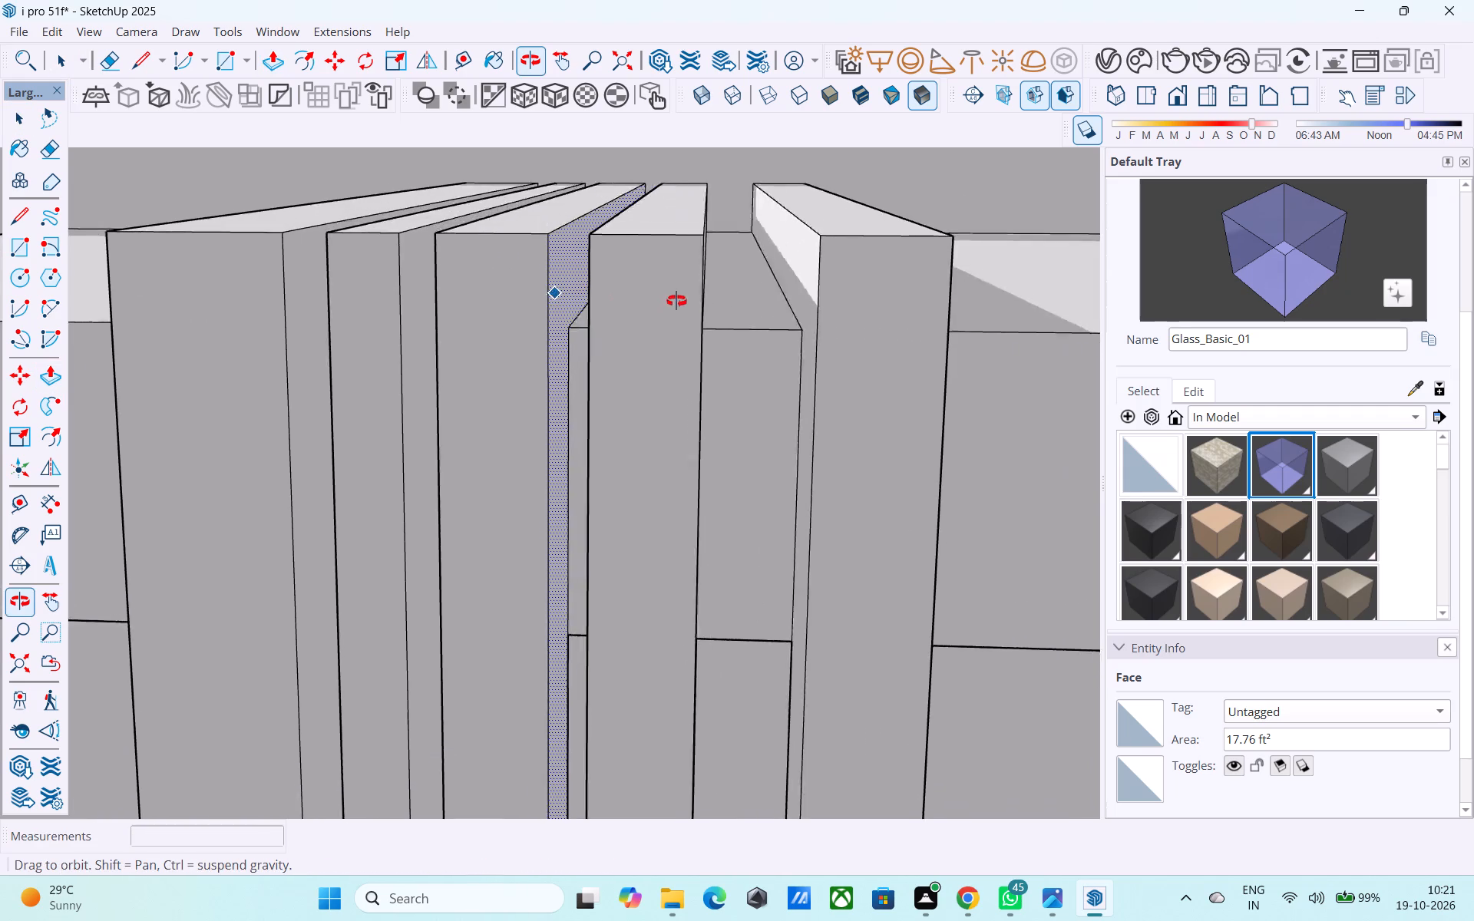
middle_drag(676, 301, 844, 310)
Push the third fin's left side face further in to widen the gap beside the second fin.
key(space)
click(430, 297)
key(p)
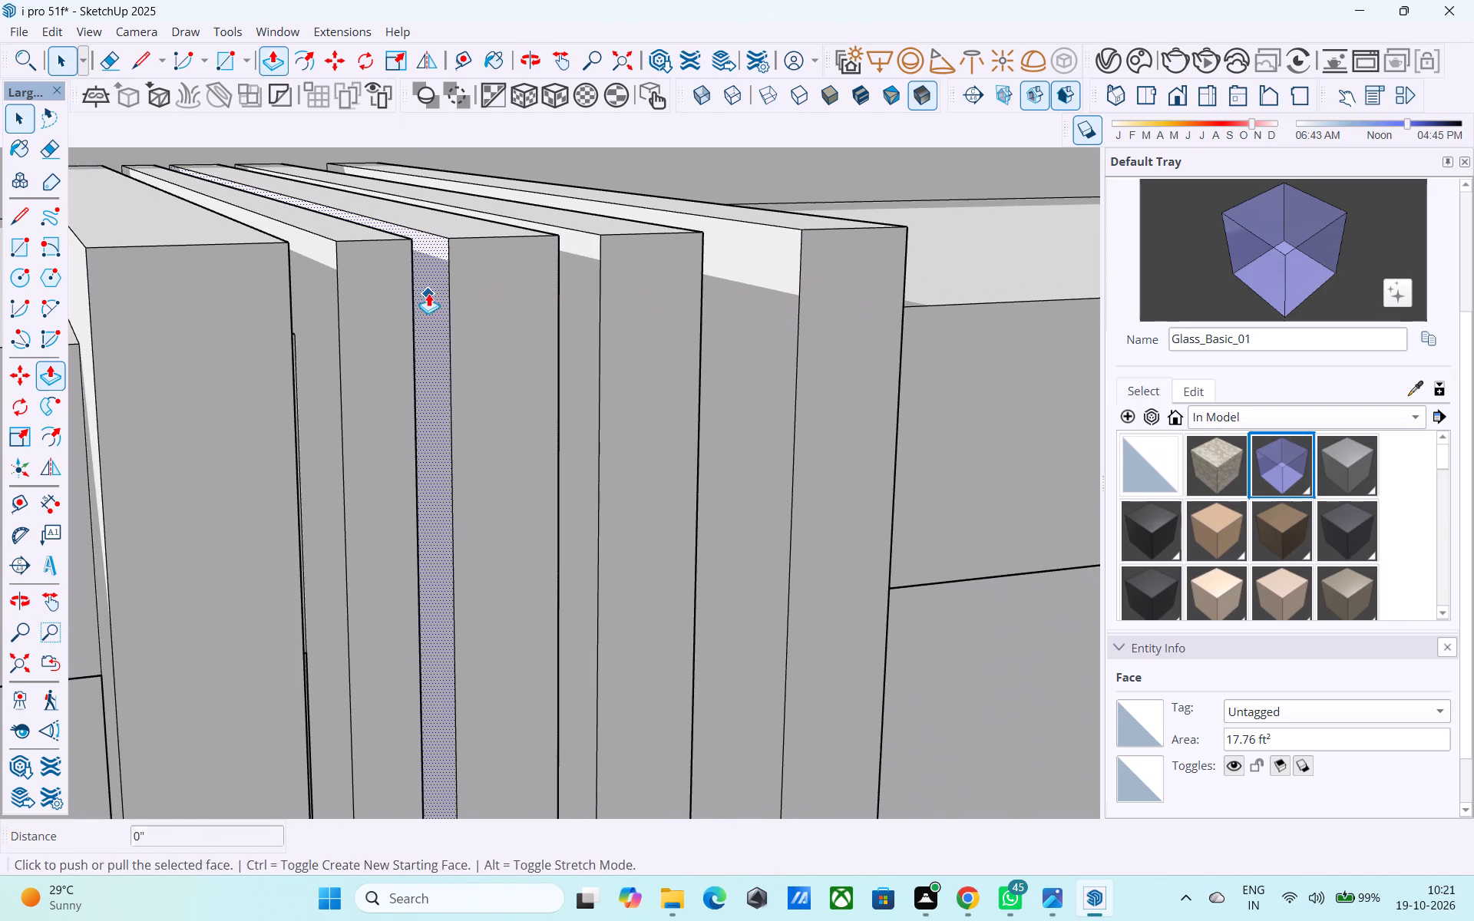
click(429, 294)
key(space)
key(p)
click(444, 295)
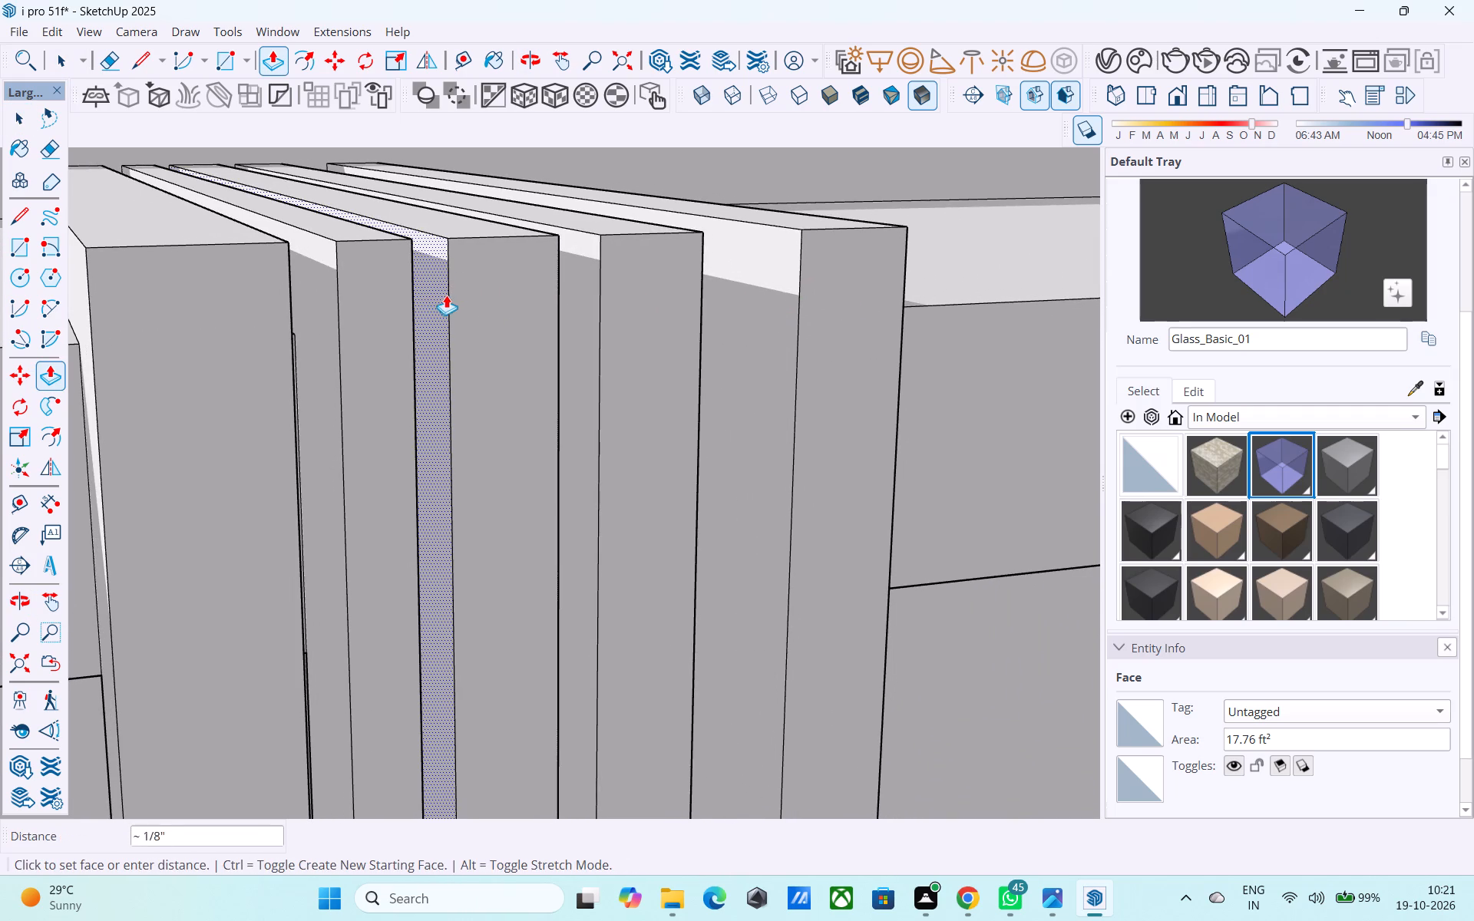
click(464, 308)
Pull the second fin's right side face slightly out toward the third fin.
middle_drag(455, 308, 251, 299)
key(space)
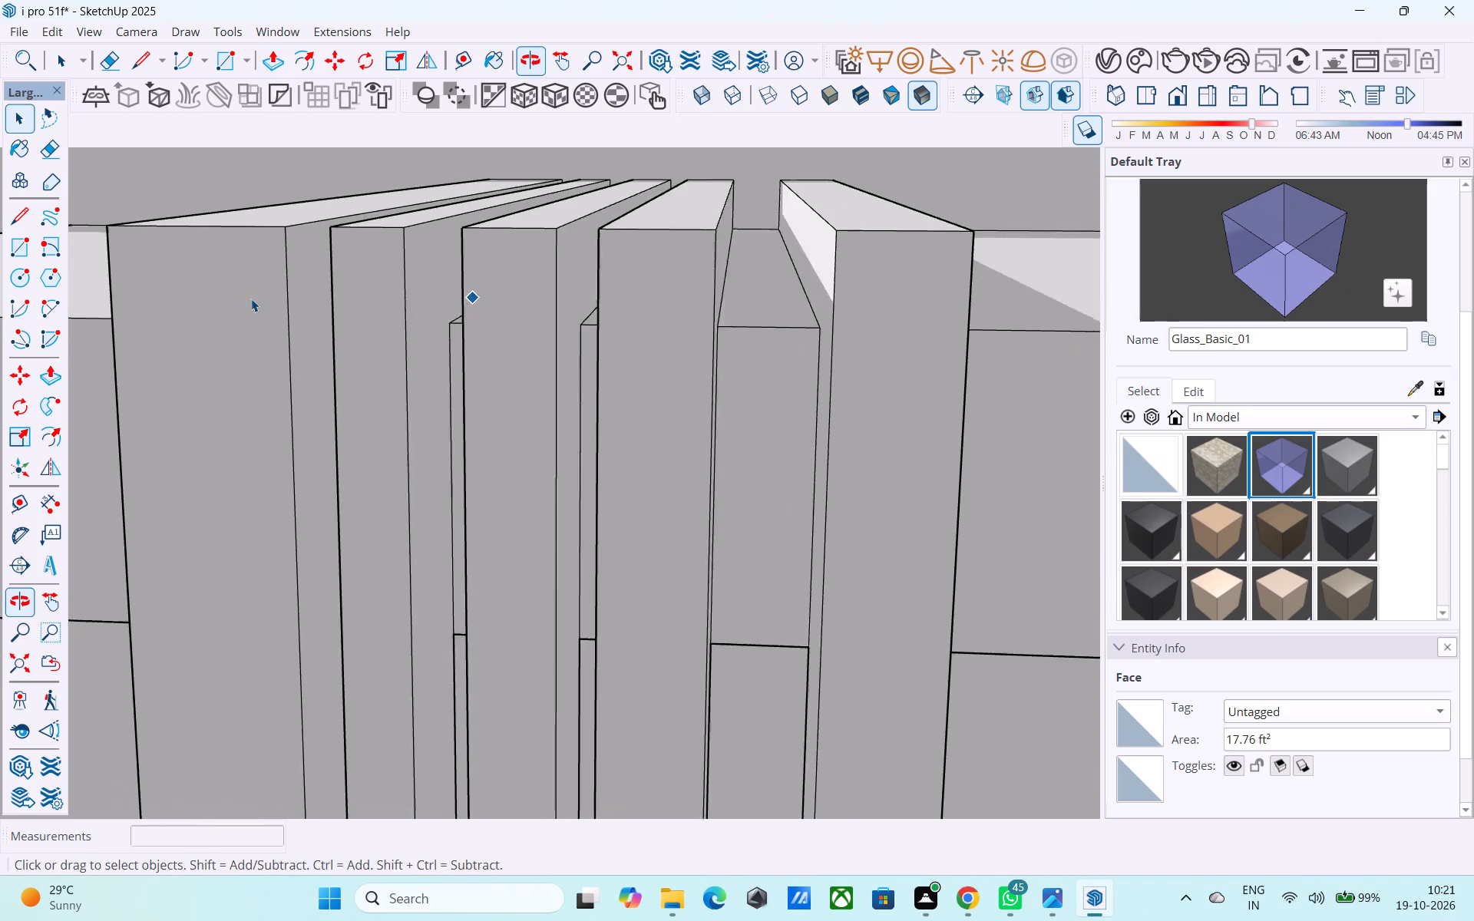
scroll(428, 284, up, 4)
click(429, 282)
key(p)
click(429, 282)
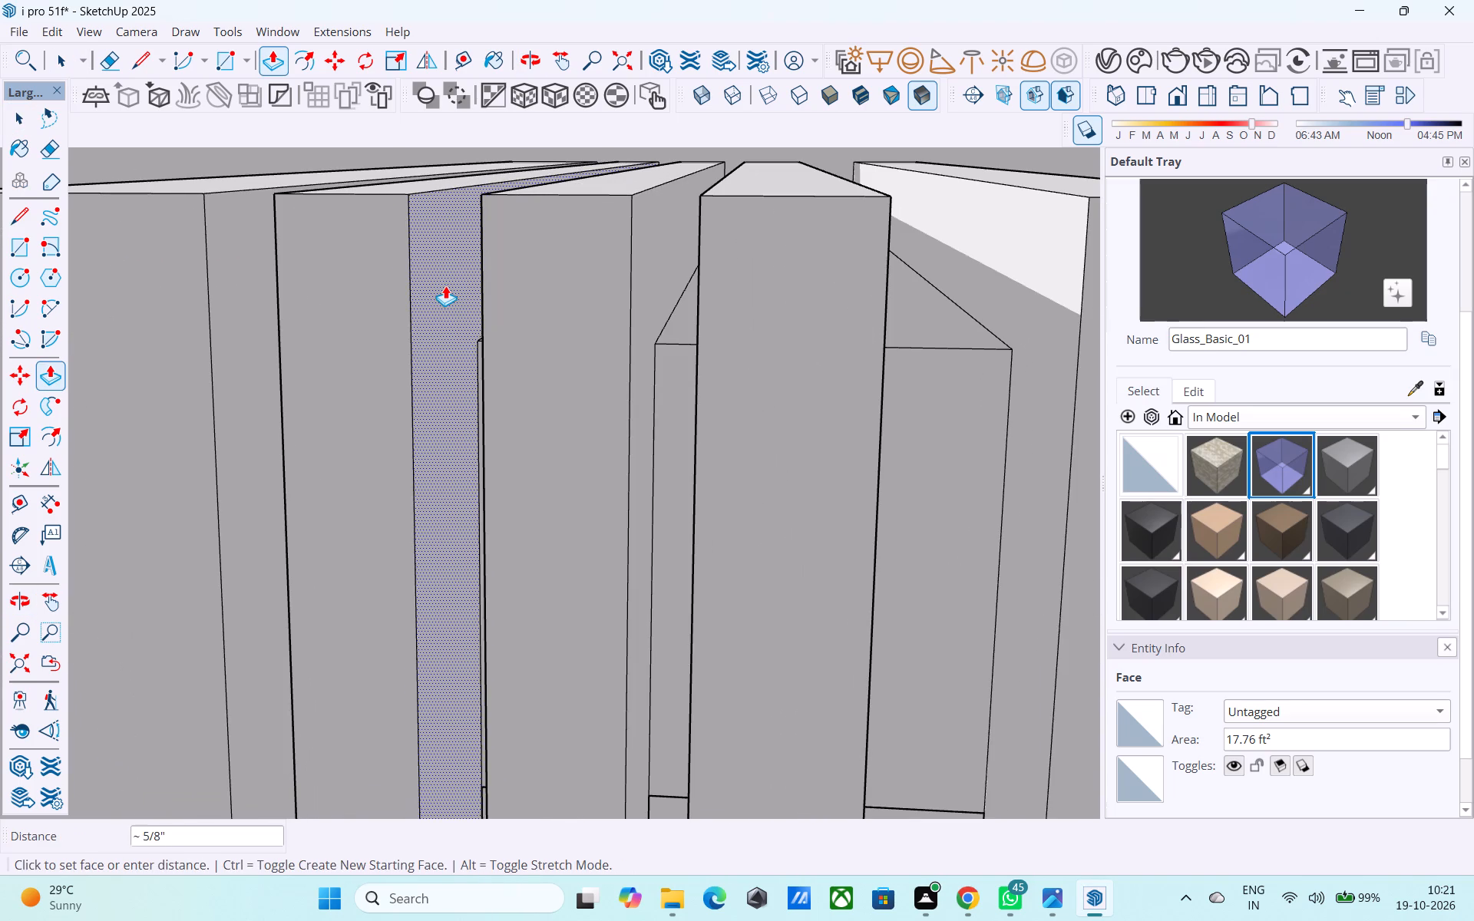
click(438, 285)
Push the first fin's right side face in to thin the fin and widen the gap beside the second fin.
middle_drag(438, 286, 644, 293)
key(space)
middle_drag(363, 316, 299, 309)
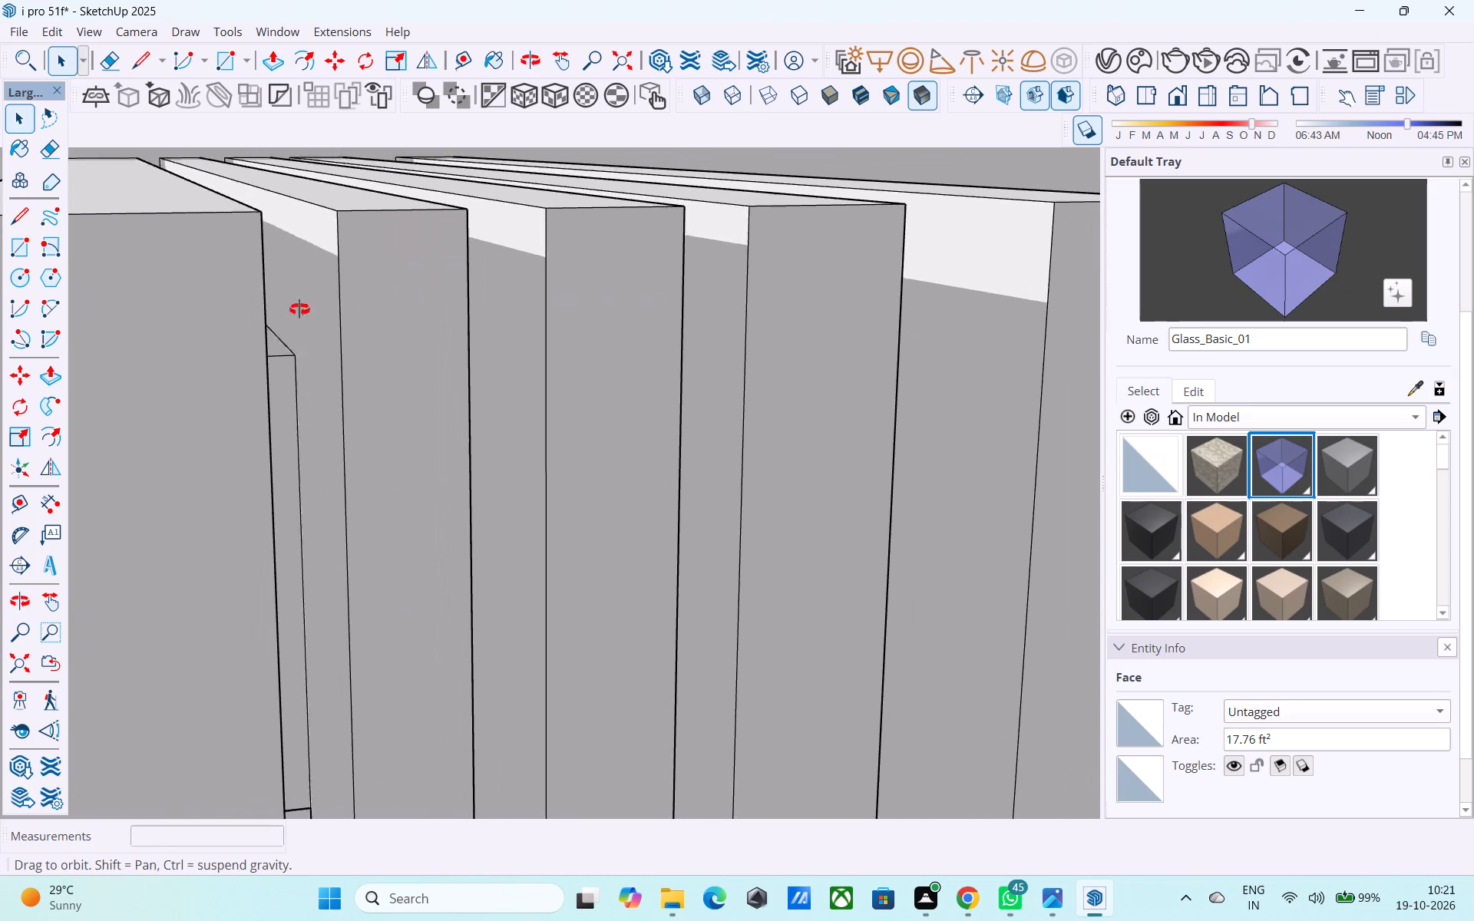
middle_drag(299, 309, 223, 295)
click(285, 298)
key(p)
click(283, 299)
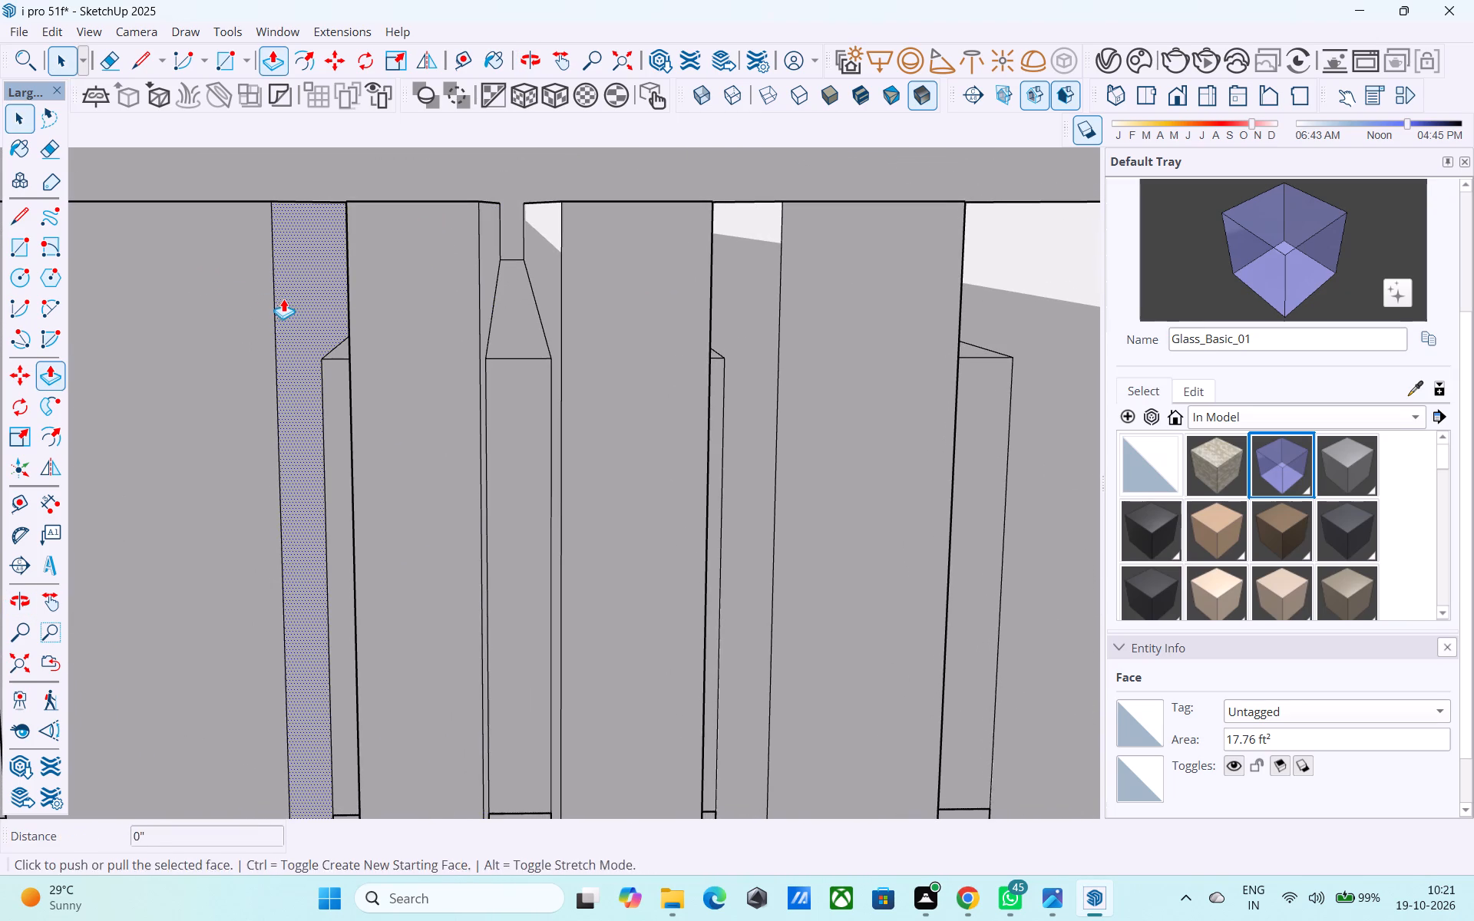
scroll(276, 295, down, 12)
scroll(309, 304, up, 3)
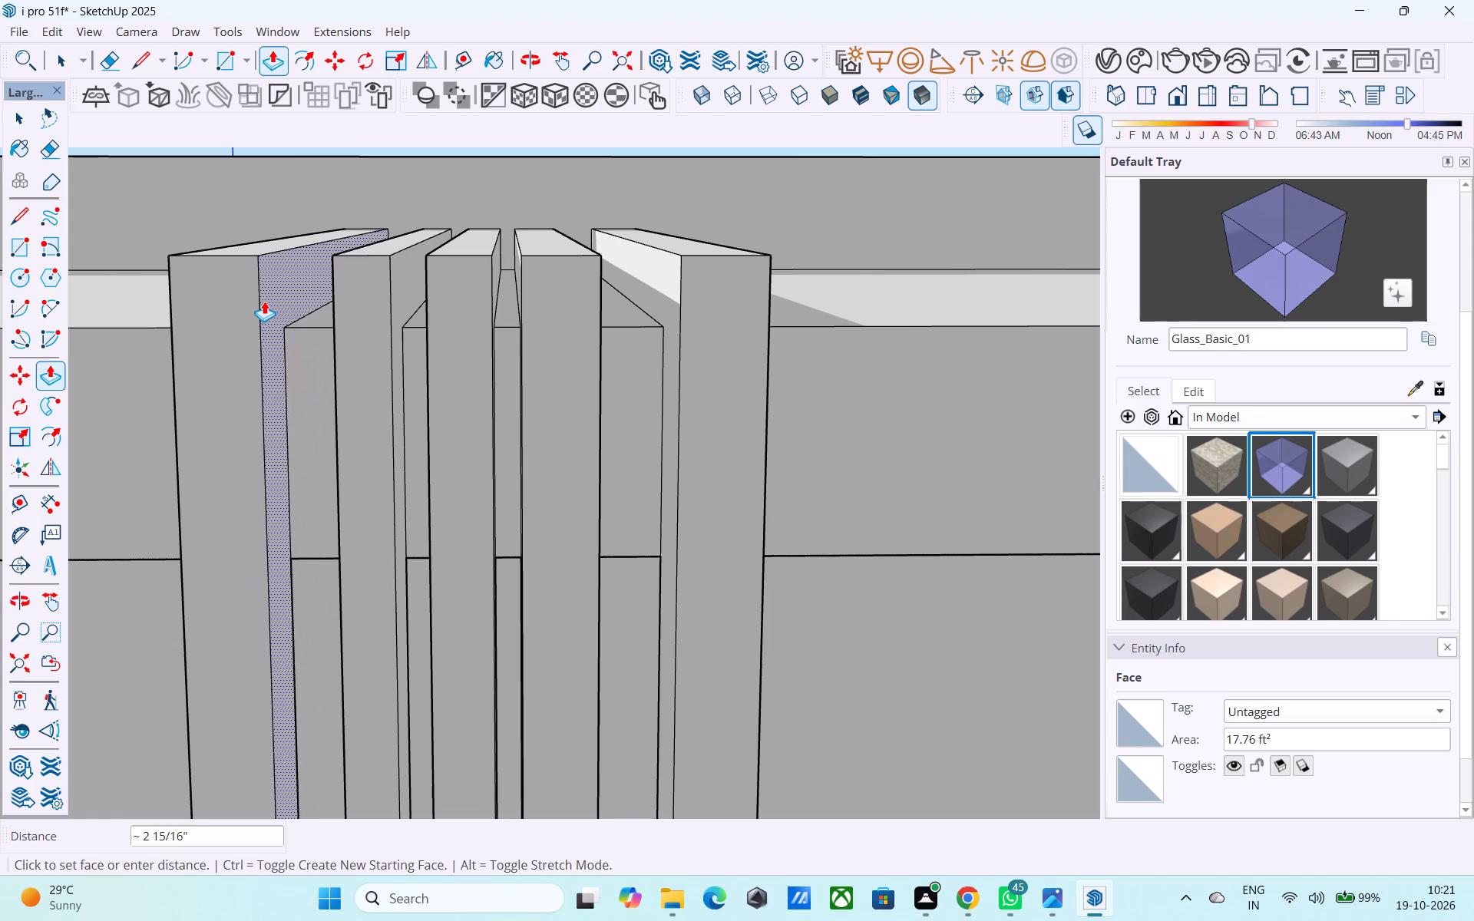
click(250, 302)
Pull the second fin's left side face out about 11/16" toward the first fin.
middle_drag(254, 305, 446, 318)
key(space)
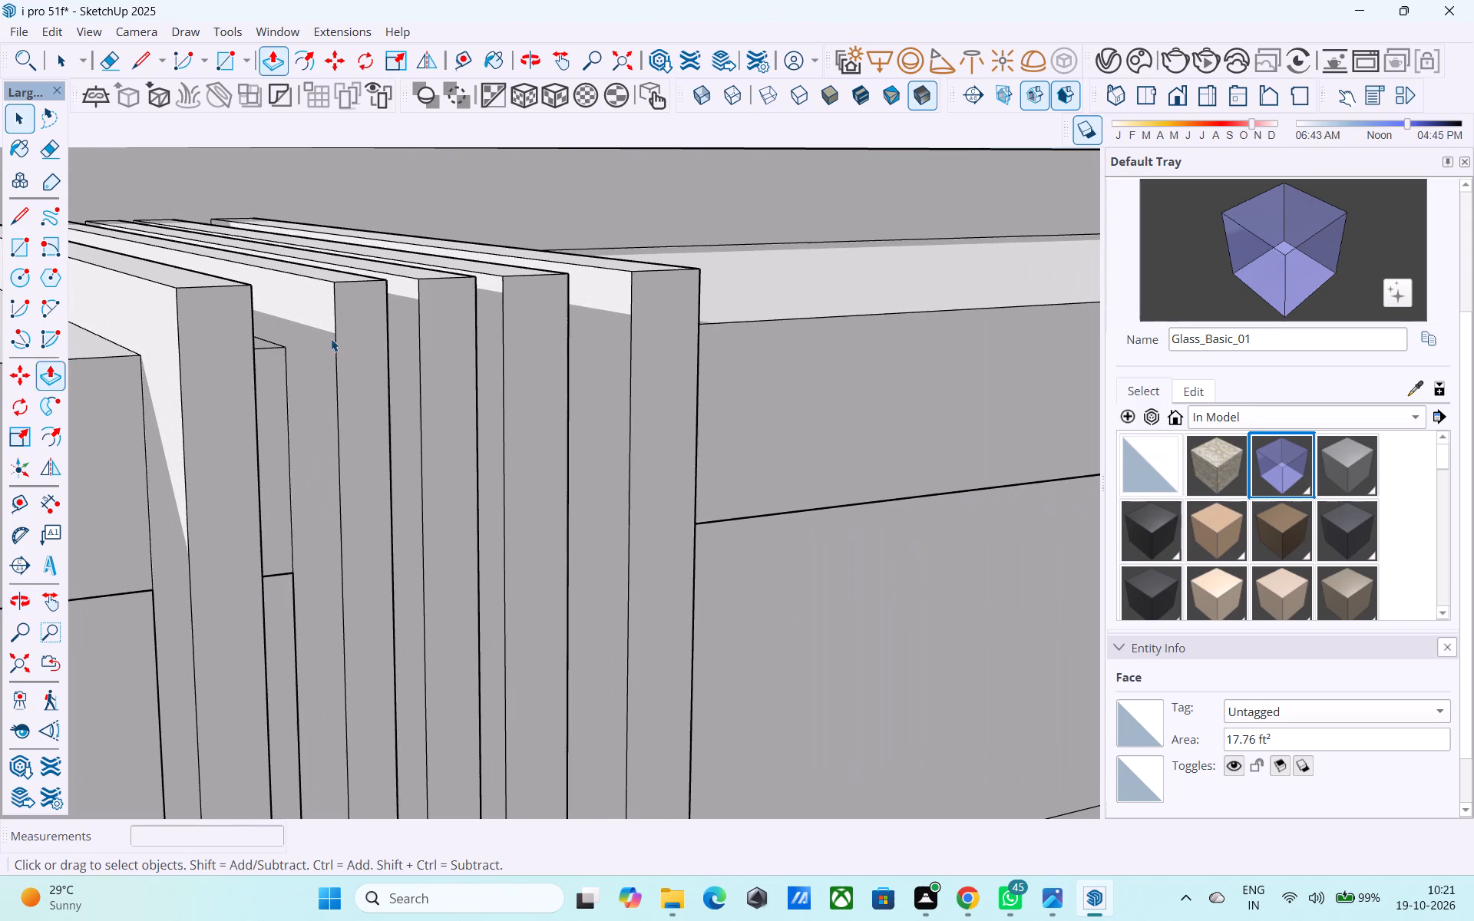
click(328, 334)
key(p)
click(328, 334)
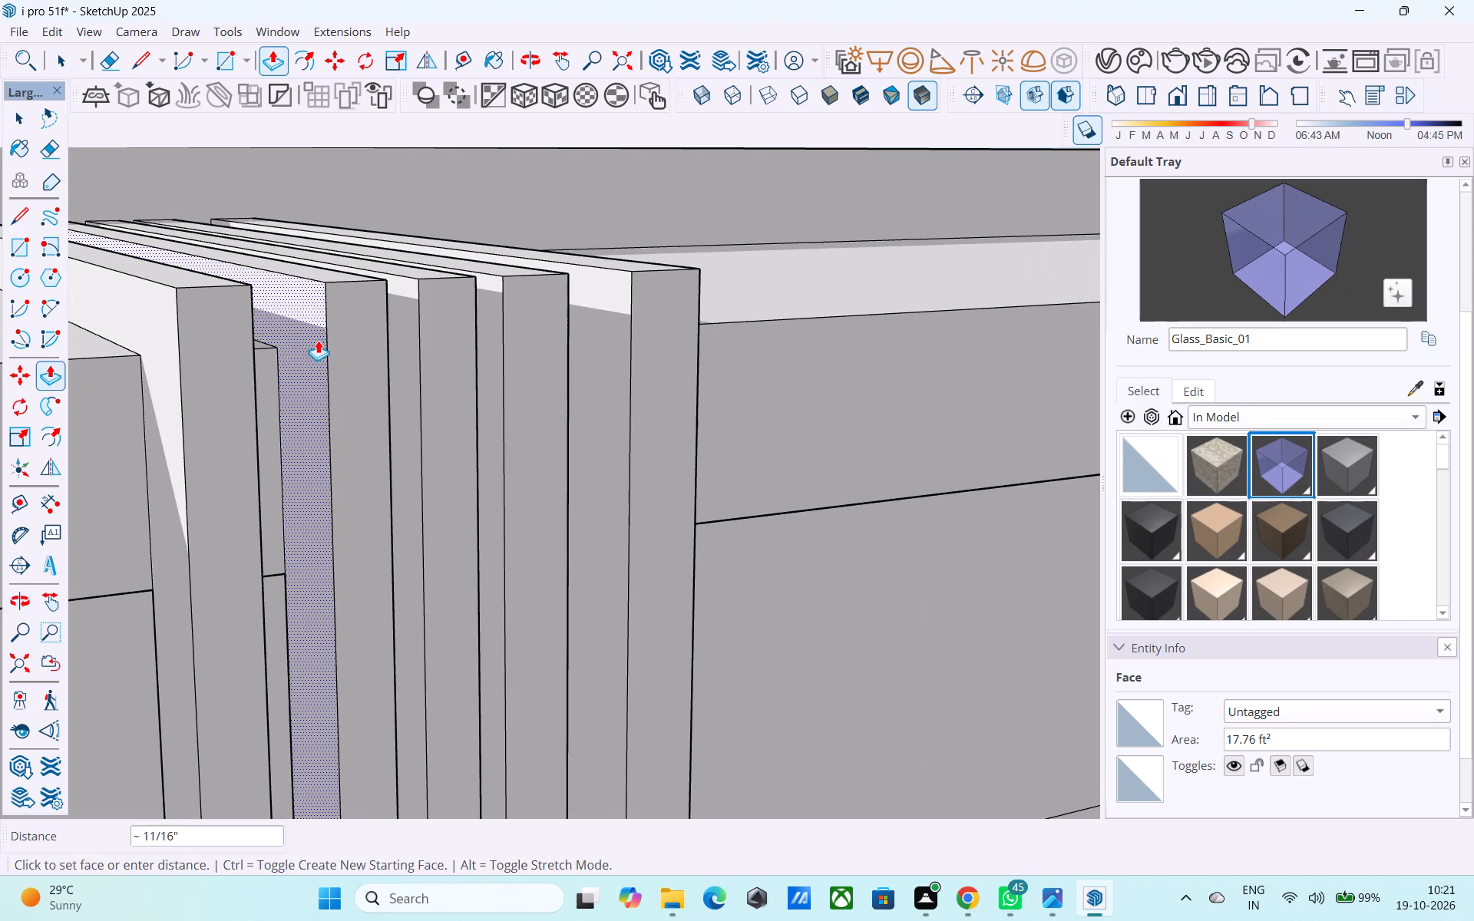
click(316, 341)
key(space)
Push the fourth fin's left side face in about 9/16" to widen the gap beside the third fin.
middle_drag(372, 341, 212, 311)
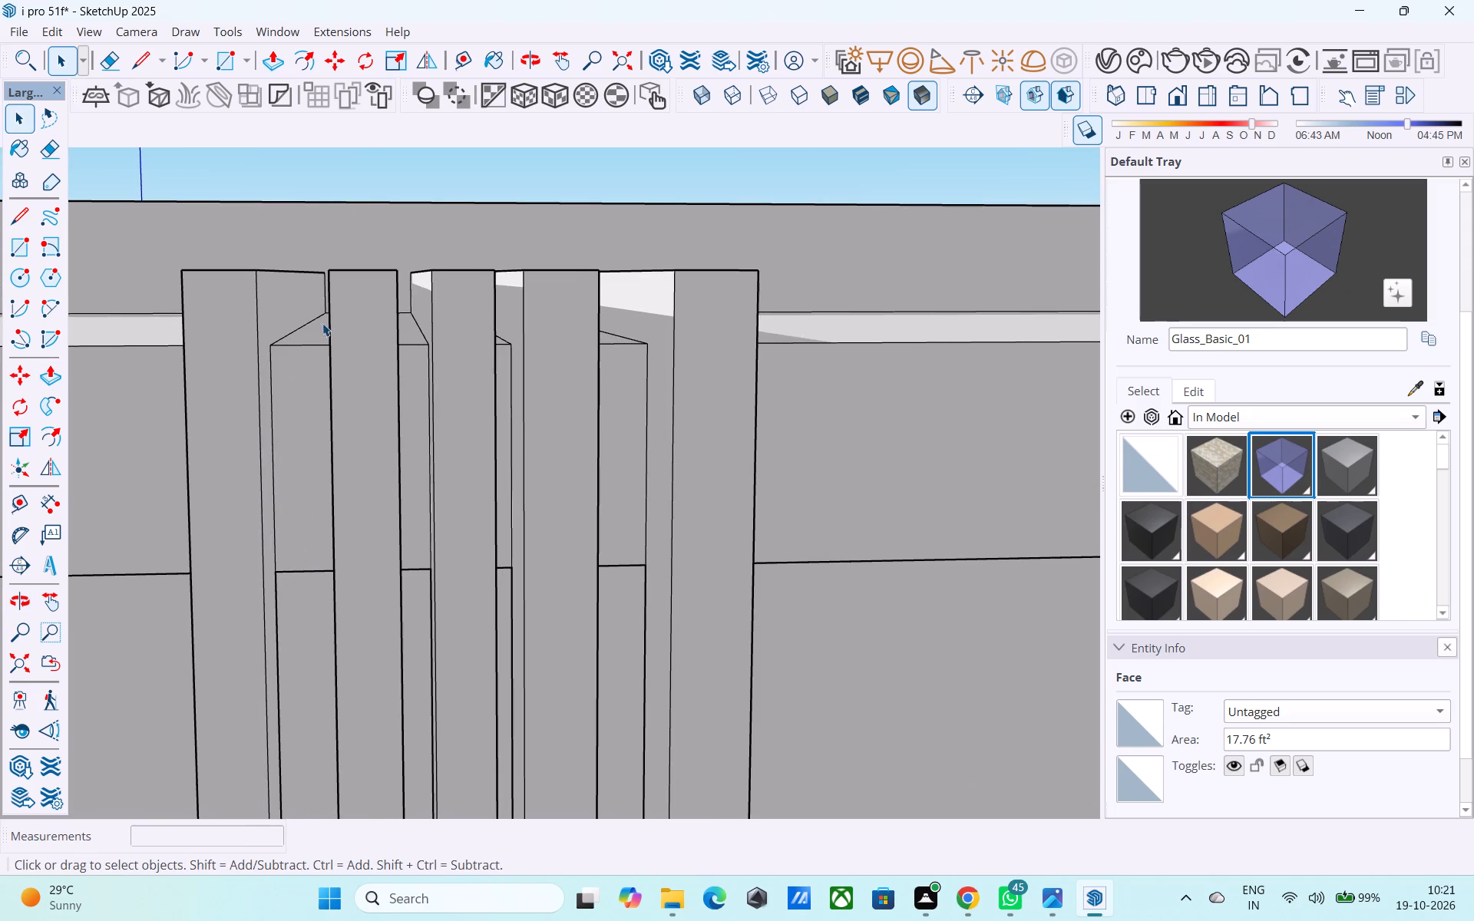
middle_drag(327, 319, 313, 321)
middle_drag(508, 355, 520, 358)
scroll(524, 358, up, 3)
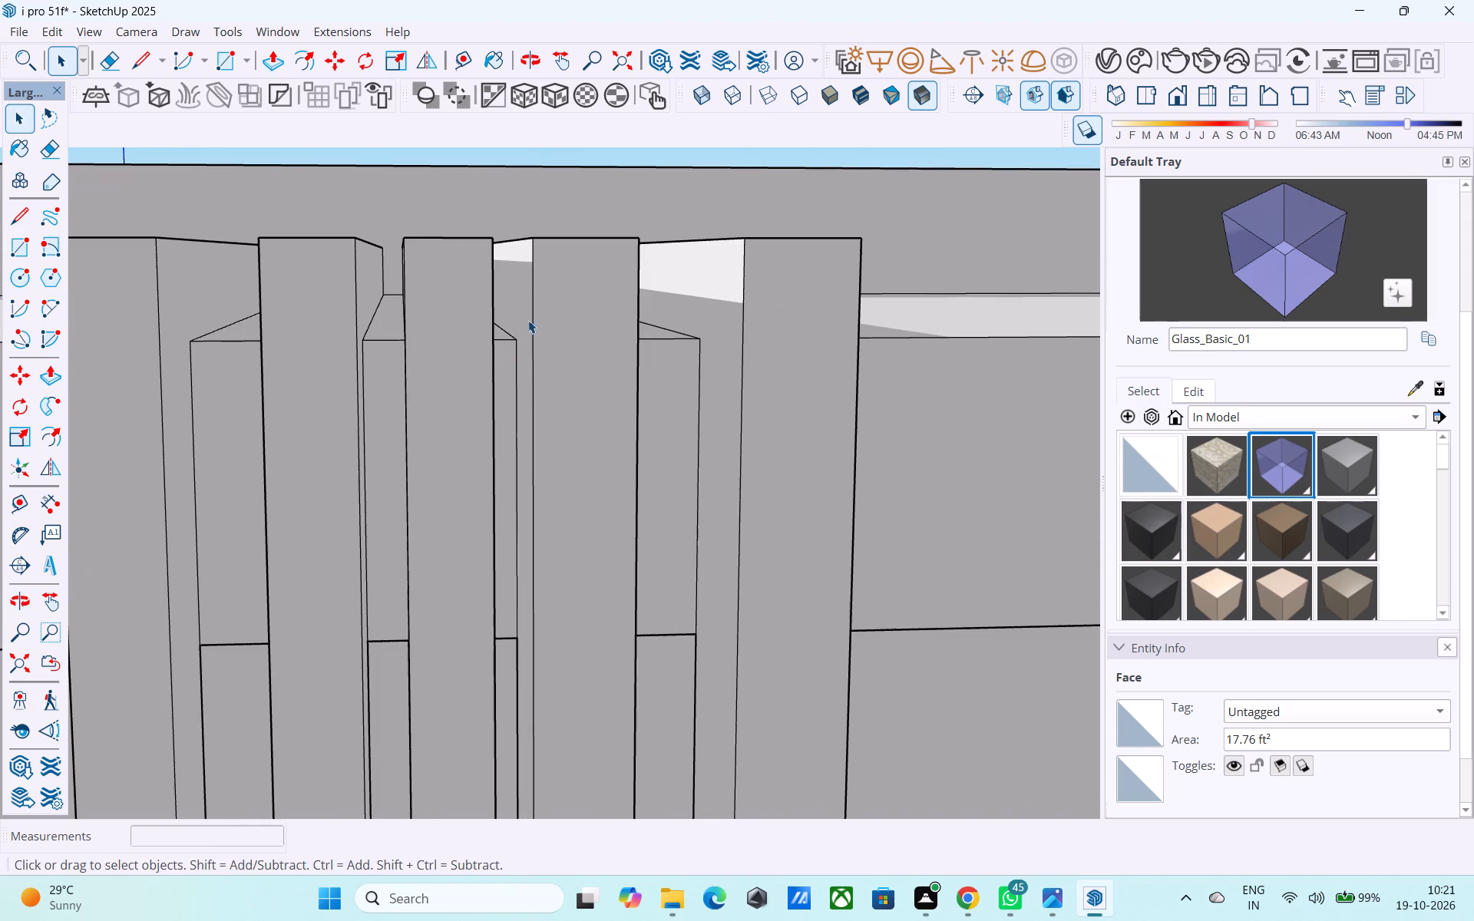
click(522, 309)
key(p)
click(522, 309)
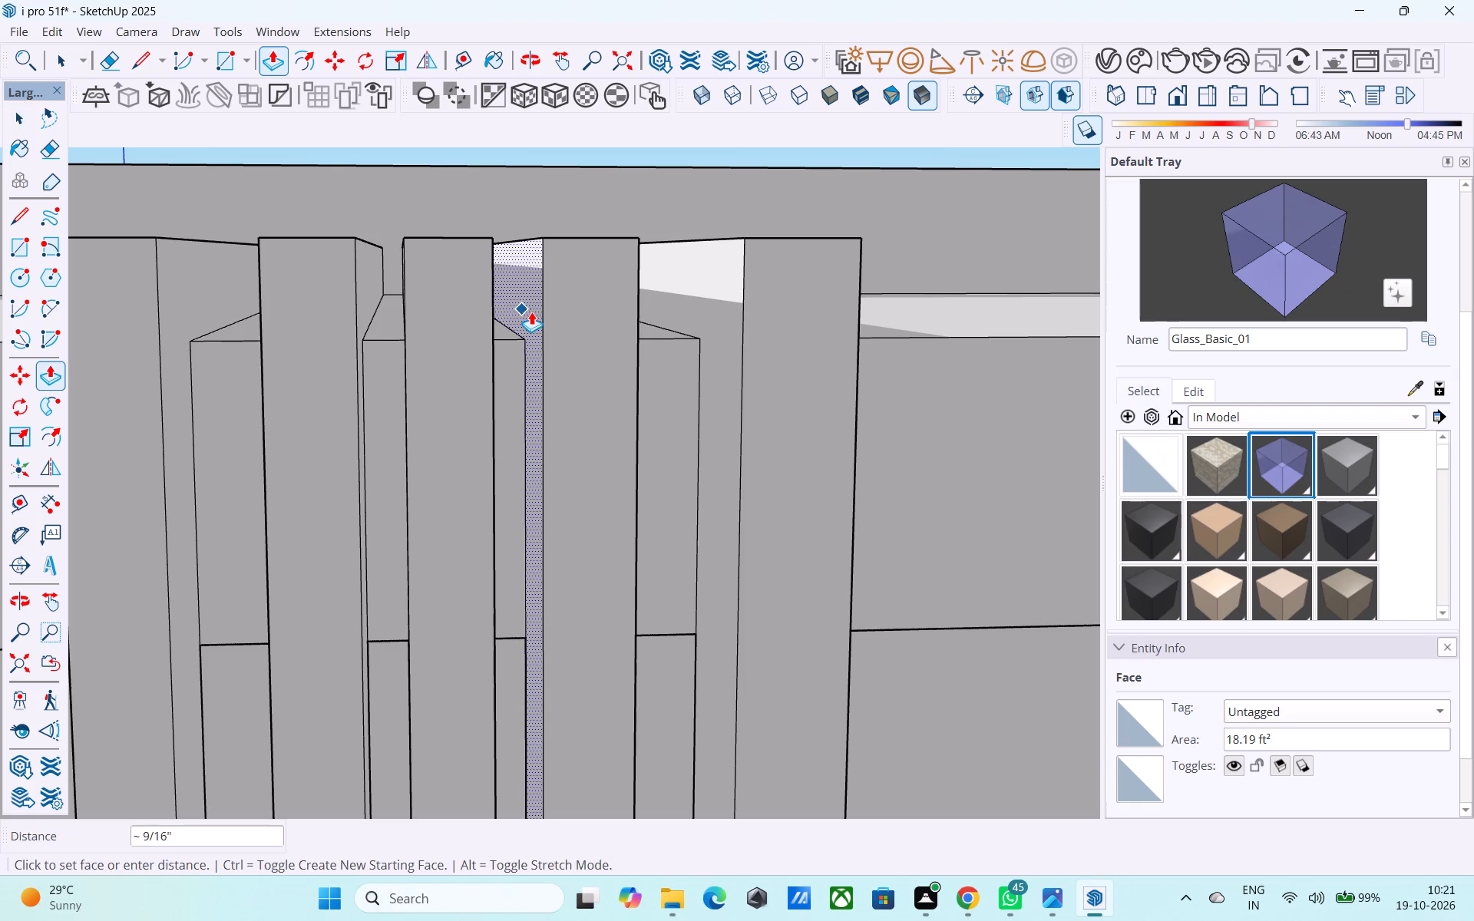
click(532, 312)
key(space)
Pull the first fin's right side face slightly out toward the second fin.
scroll(532, 312, down, 2)
scroll(532, 312, up, 1)
scroll(532, 312, down, 7)
middle_drag(532, 340, 533, 328)
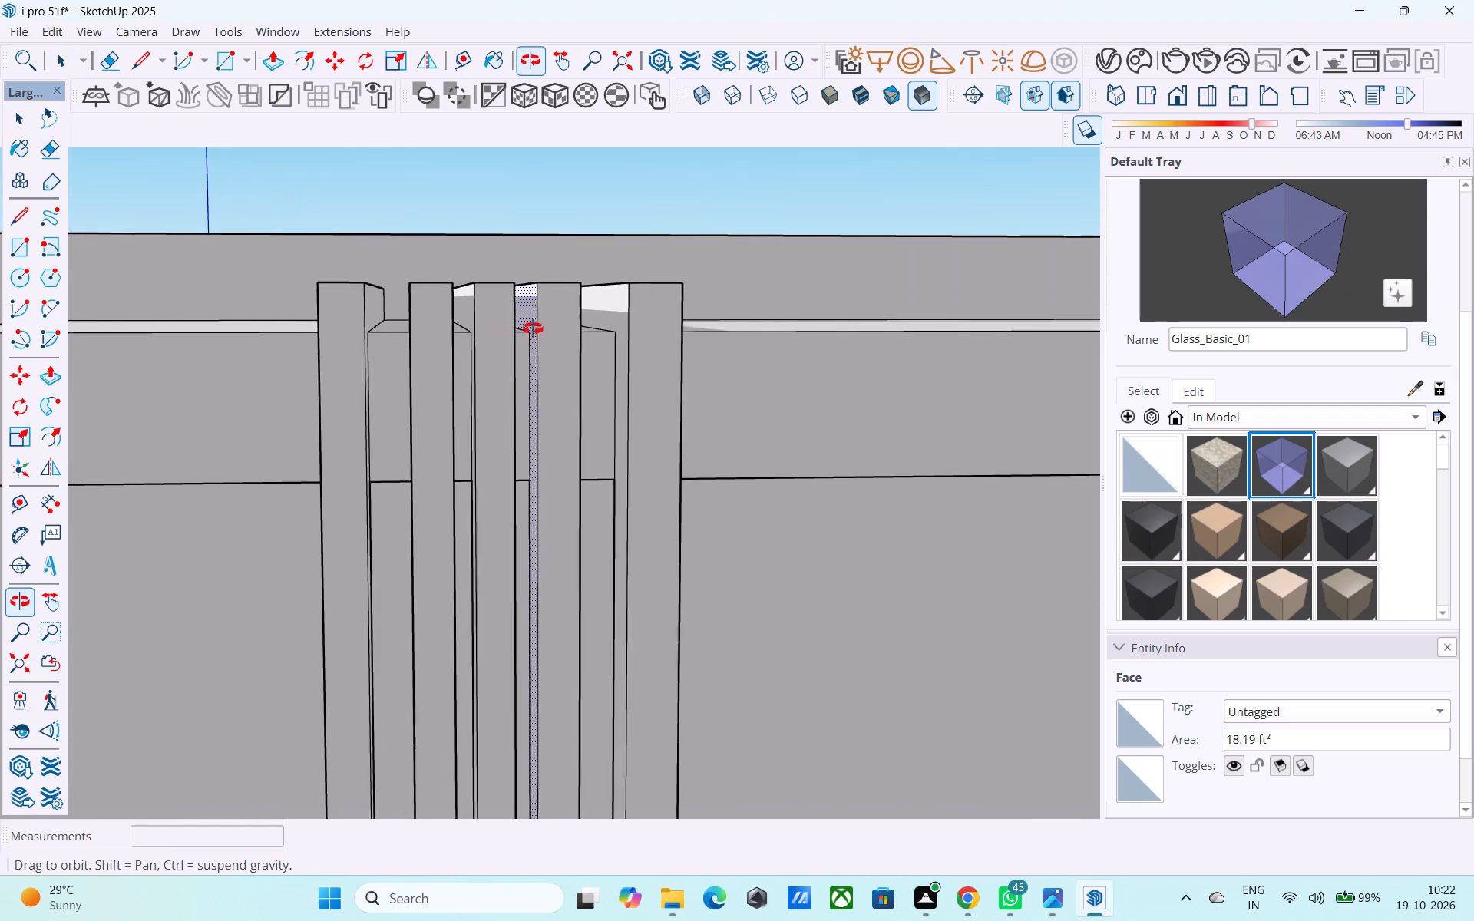
middle_drag(533, 328, 534, 328)
scroll(534, 328, down, 5)
middle_drag(402, 344, 359, 343)
scroll(369, 345, up, 4)
middle_drag(382, 343, 355, 348)
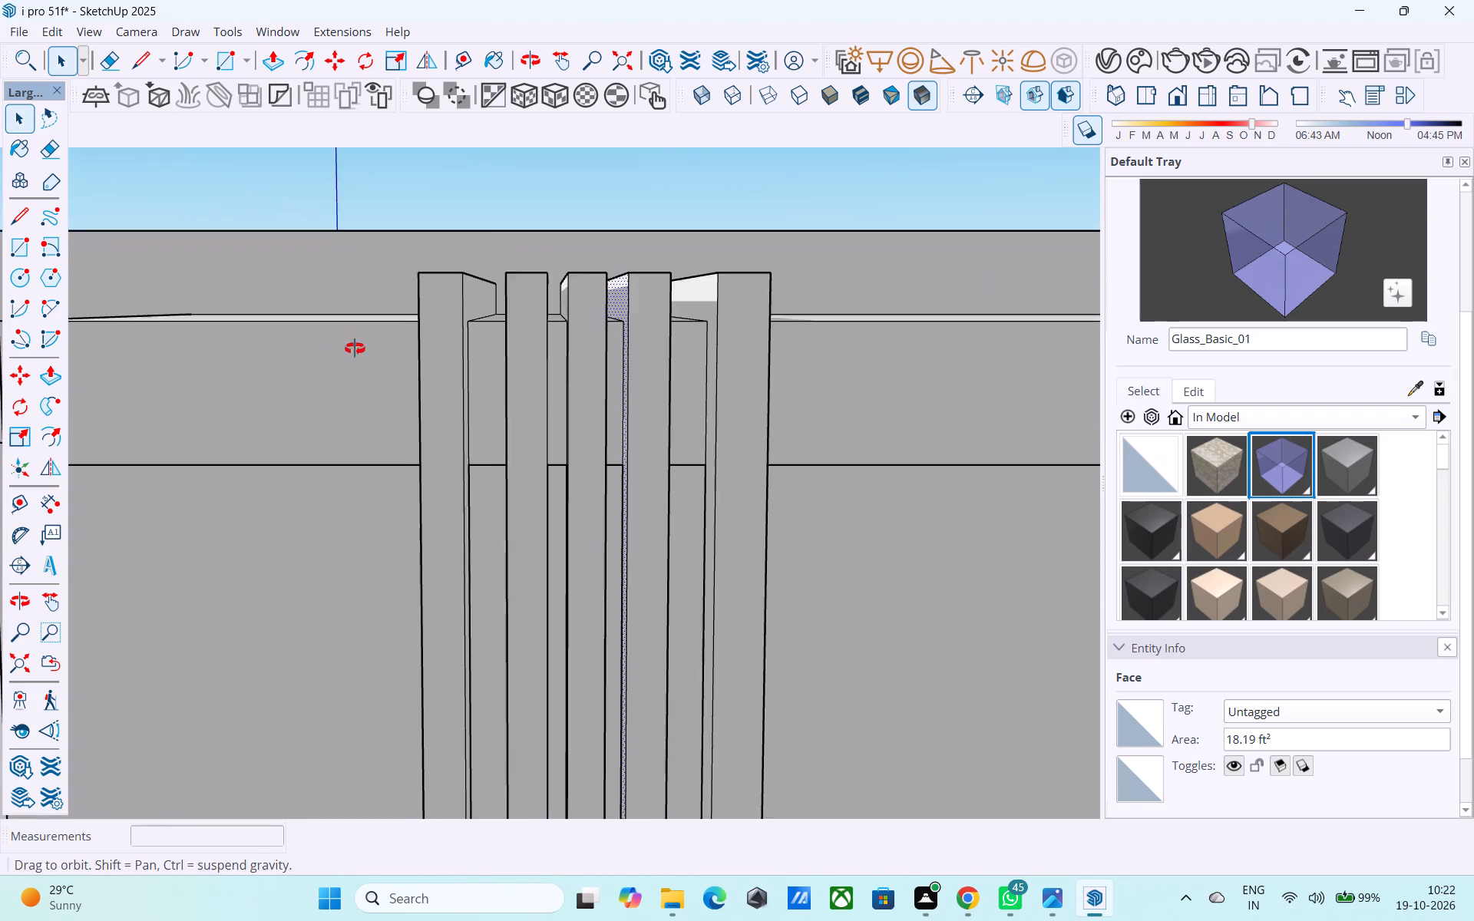
middle_drag(355, 348, 344, 352)
scroll(494, 318, up, 3)
click(442, 287)
key(p)
click(441, 287)
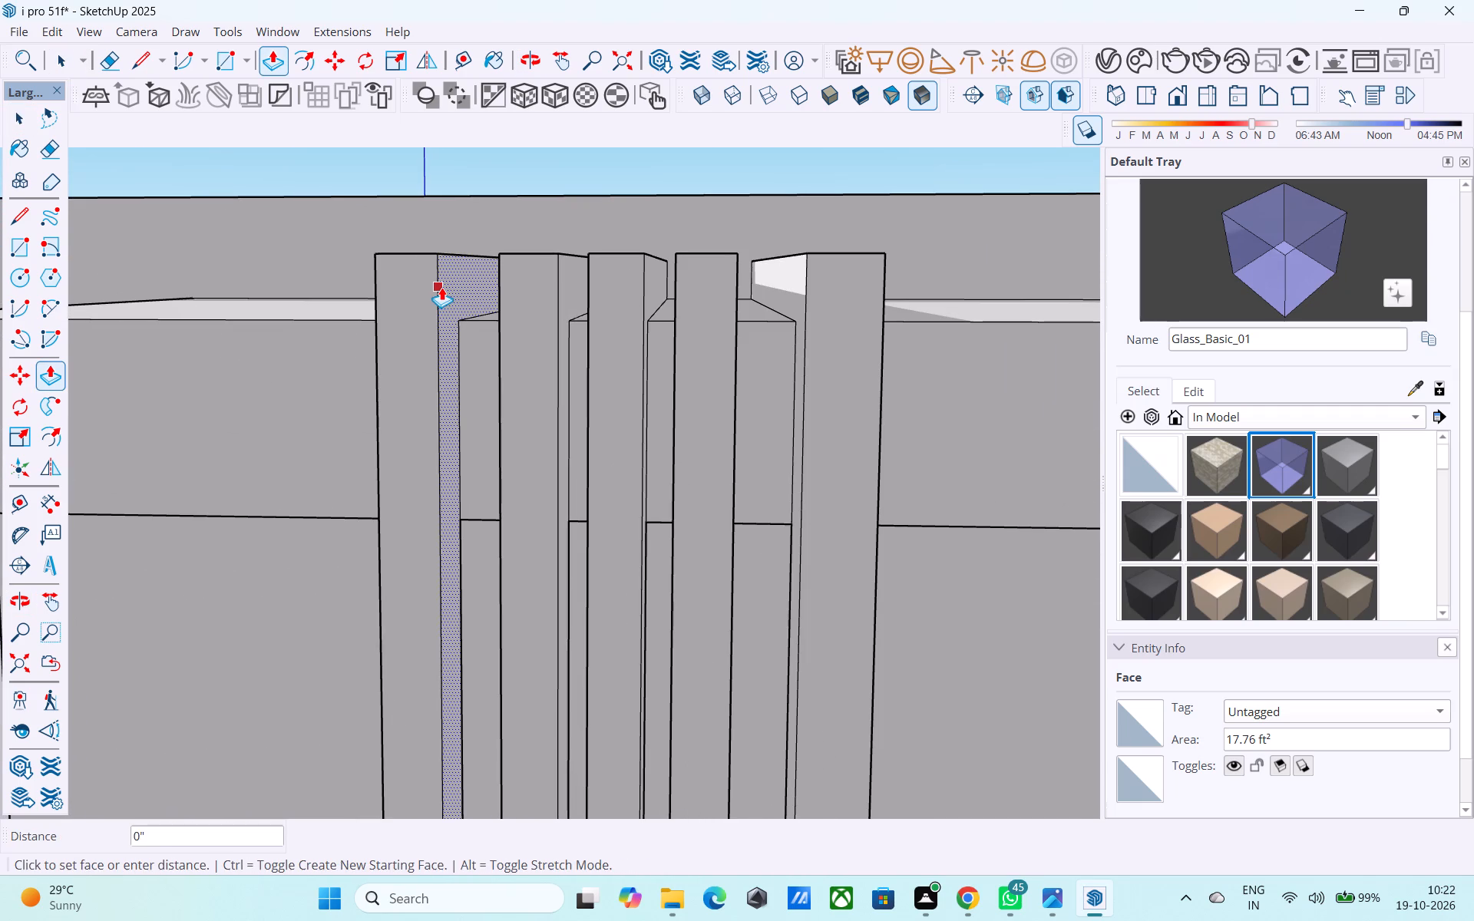
click(448, 292)
key(space)
Close the fin group and save the model.
scroll(460, 309, down, 13)
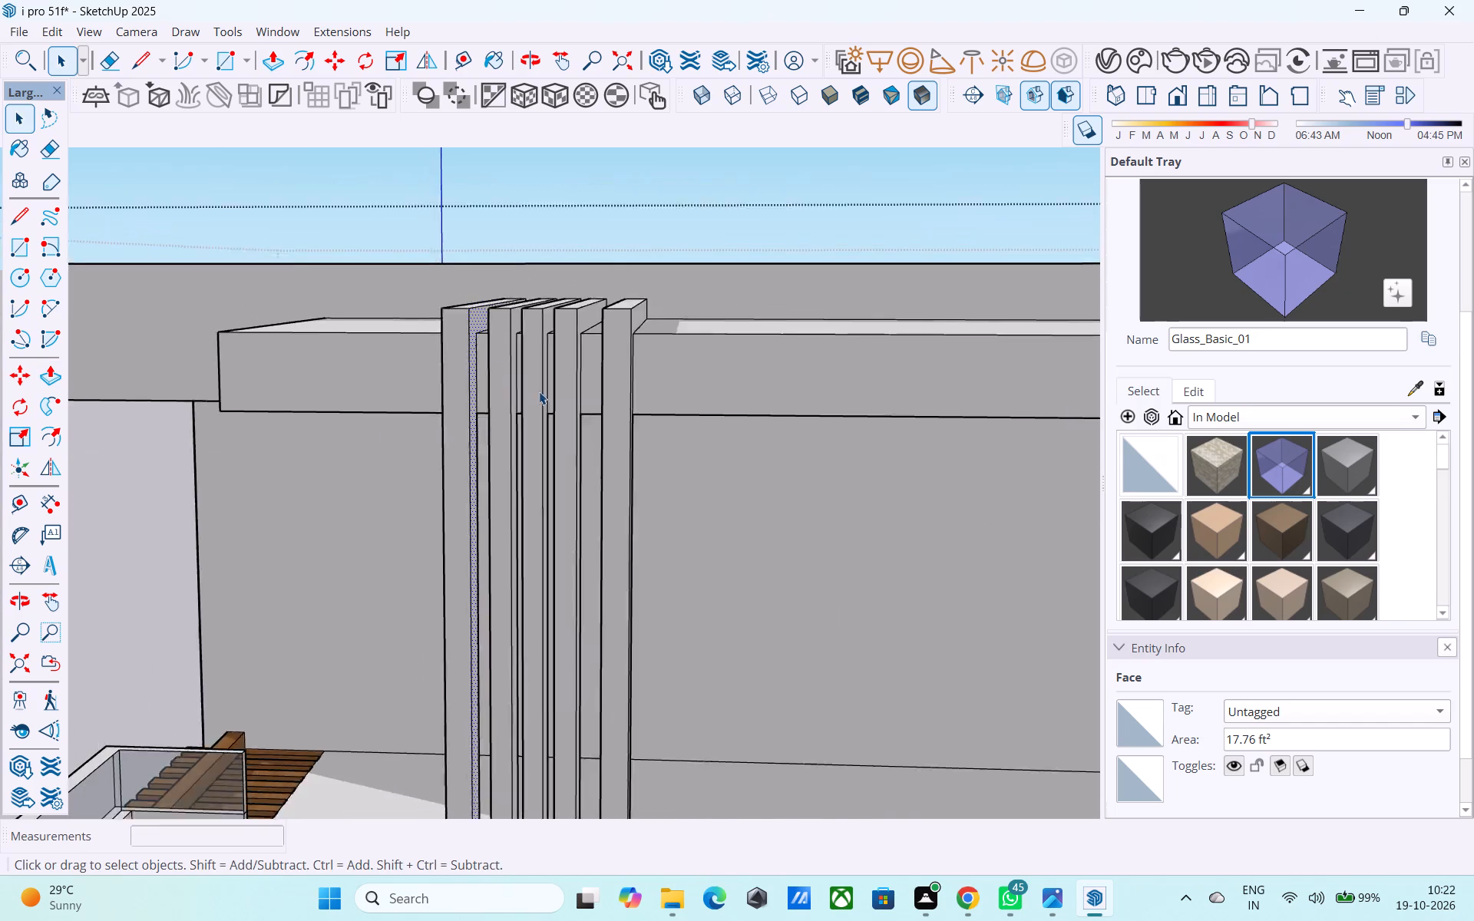
scroll(539, 391, down, 1)
middle_drag(544, 393, 616, 391)
scroll(569, 362, down, 5)
click(586, 233)
scroll(521, 323, down, 3)
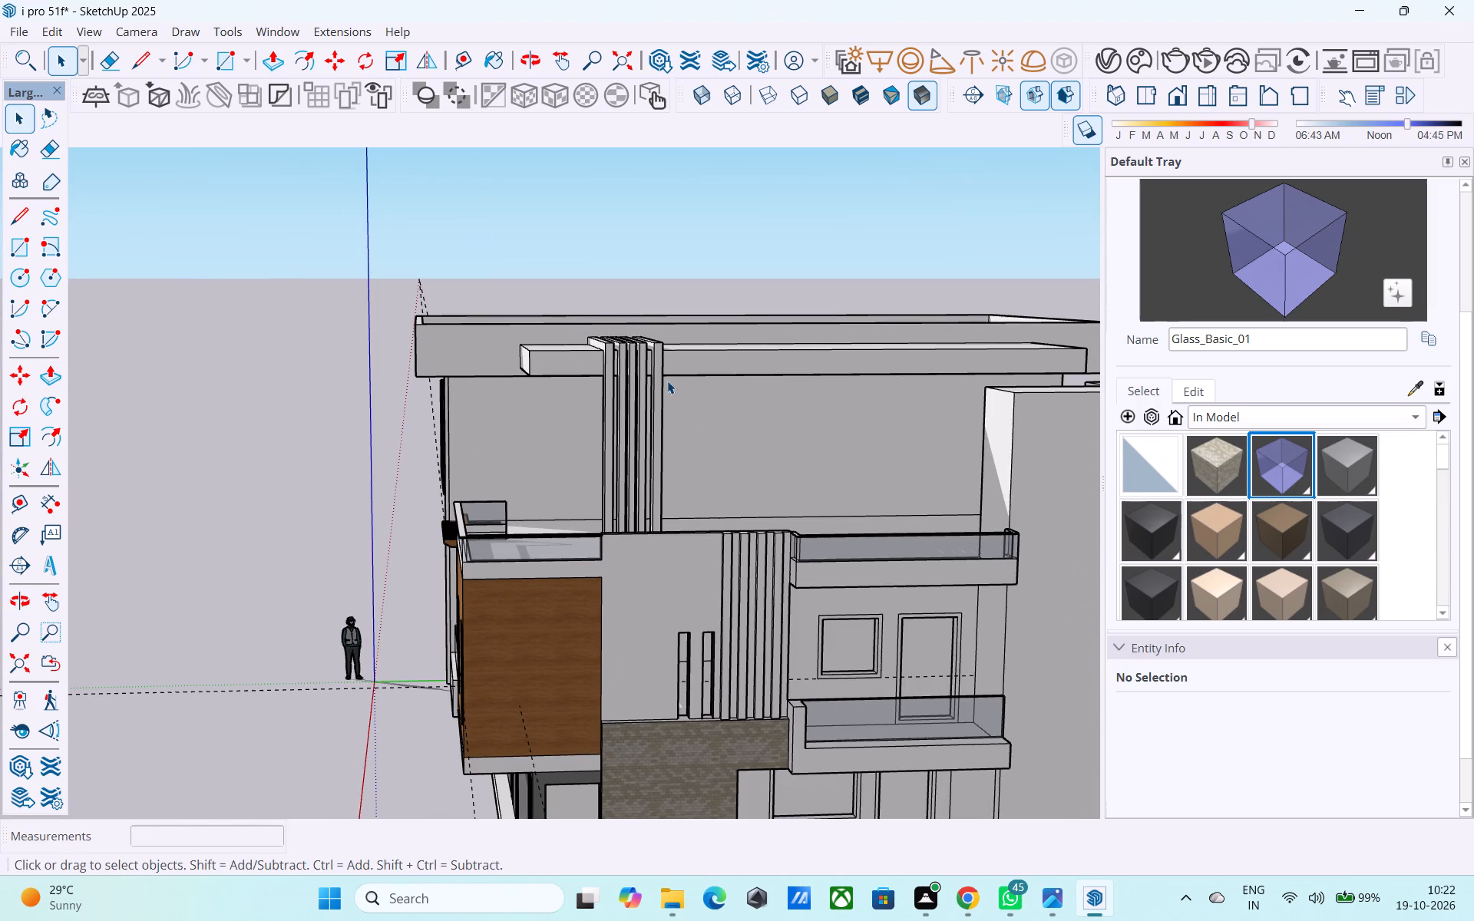
key(ctrl+s)
Reopen the fin group and pull the fifth fin's left side face out toward the fourth fin.
shift+middle_drag(702, 454, 557, 432)
scroll(526, 385, up, 5)
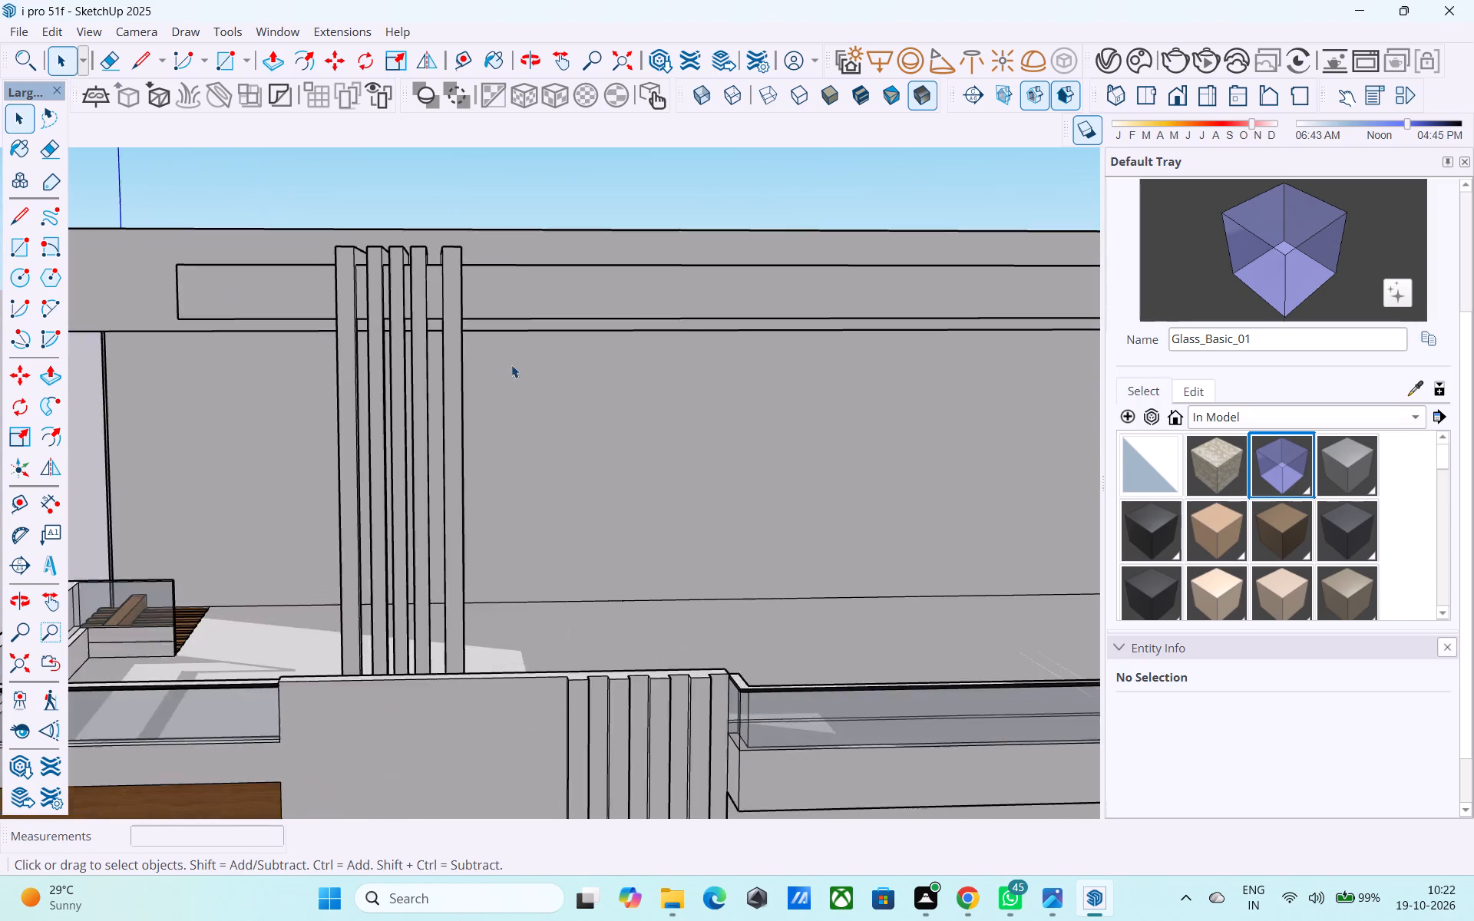
scroll(511, 365, up, 2)
shift+middle_drag(501, 384, 517, 401)
scroll(521, 373, up, 6)
scroll(536, 298, up, 4)
double_click(544, 289)
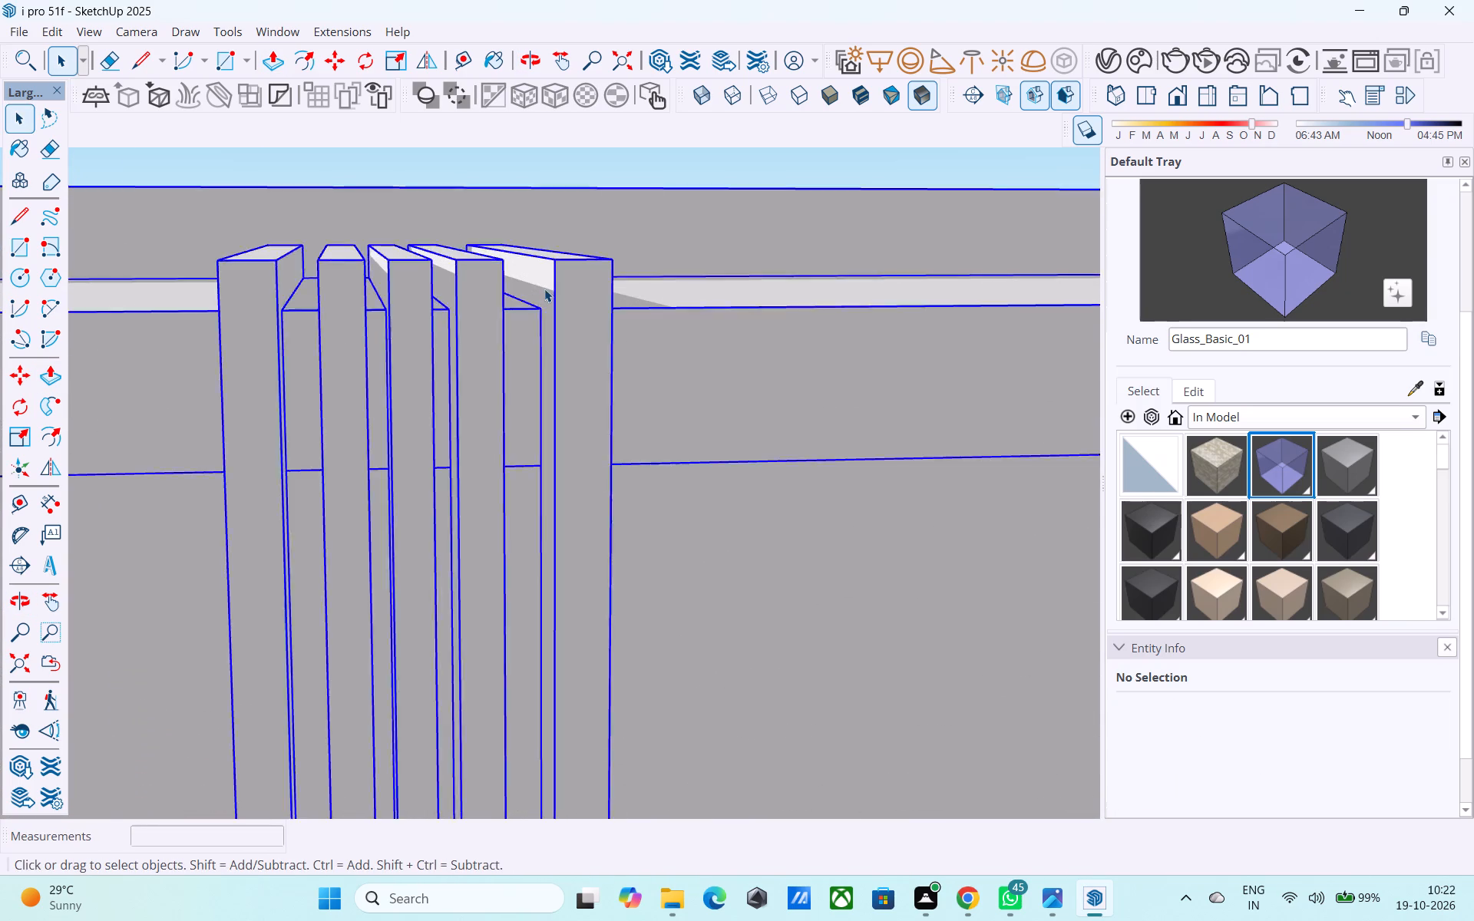
scroll(544, 289, up, 3)
click(544, 289)
key(p)
click(544, 289)
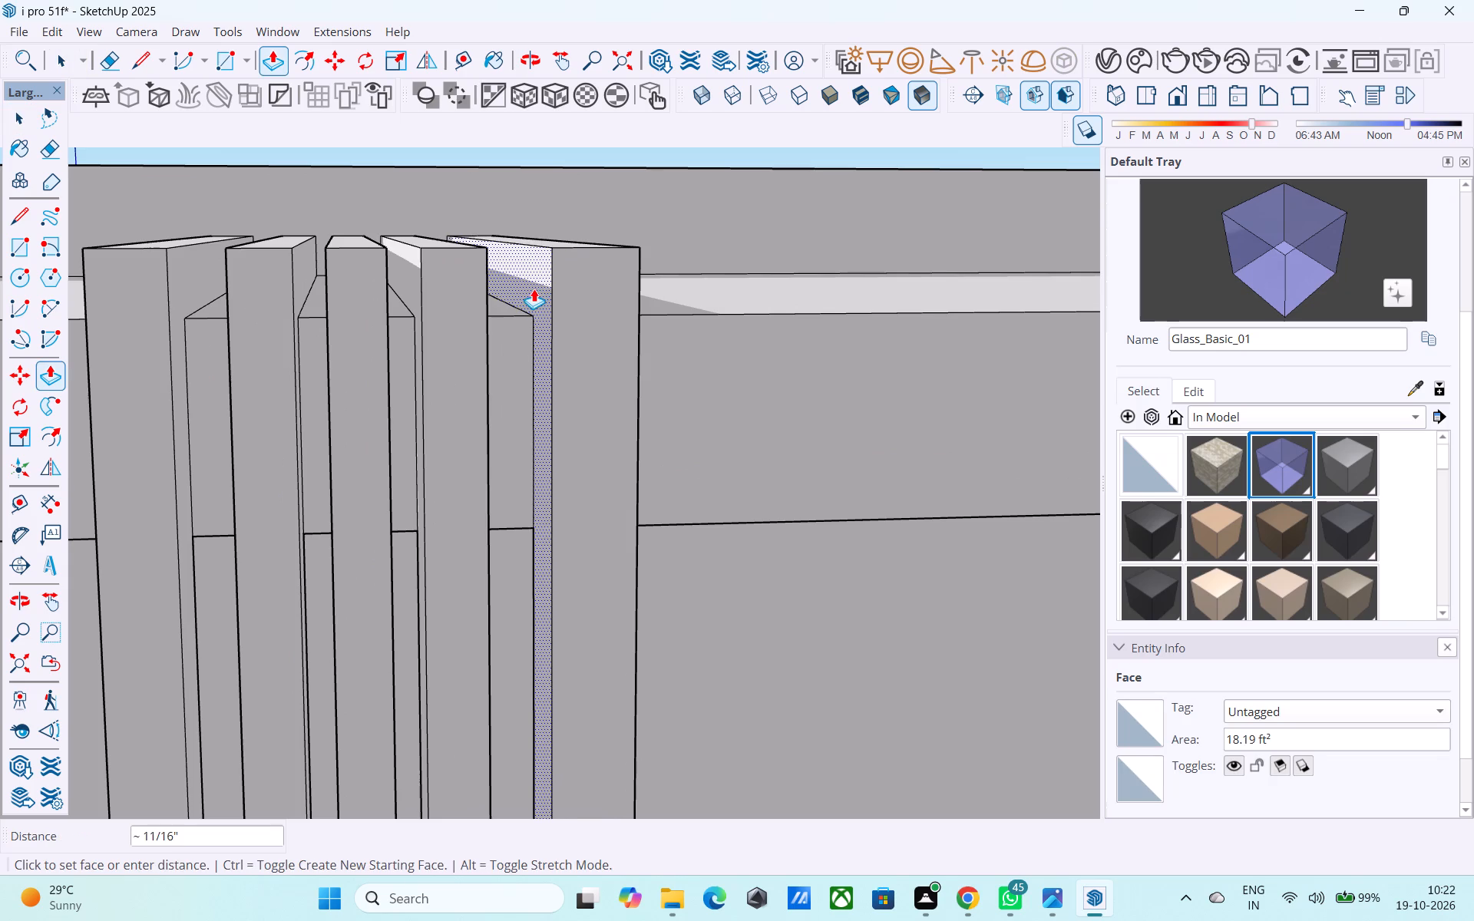
click(529, 290)
key(space)
Pull the first fin's right side face a little further out toward the second fin.
scroll(552, 319, down, 5)
middle_drag(570, 360, 504, 325)
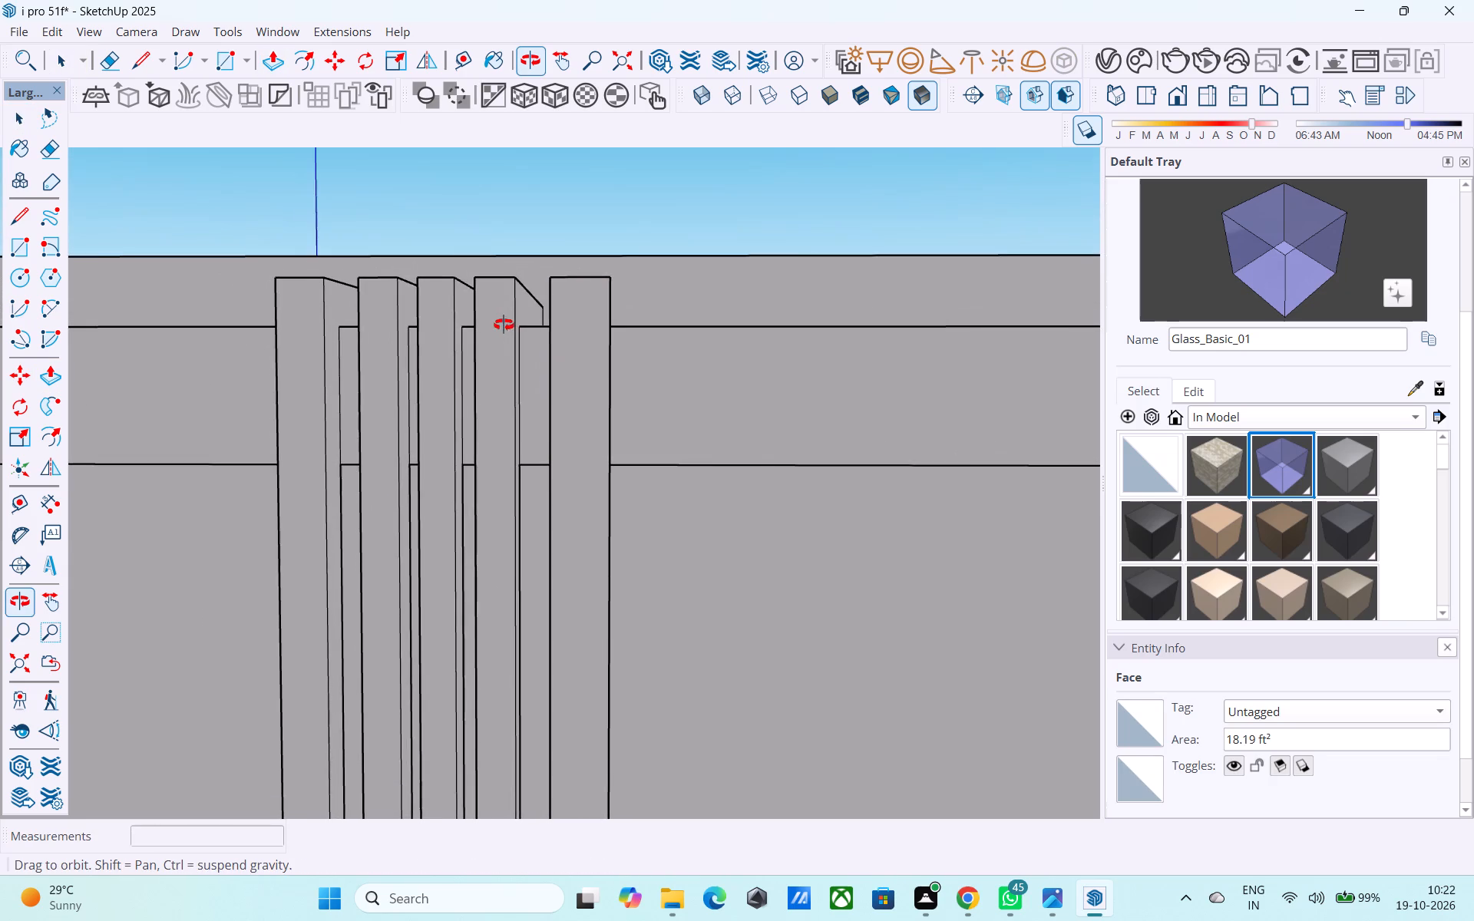
middle_drag(504, 325, 501, 323)
scroll(370, 313, up, 3)
click(328, 300)
key(p)
click(326, 301)
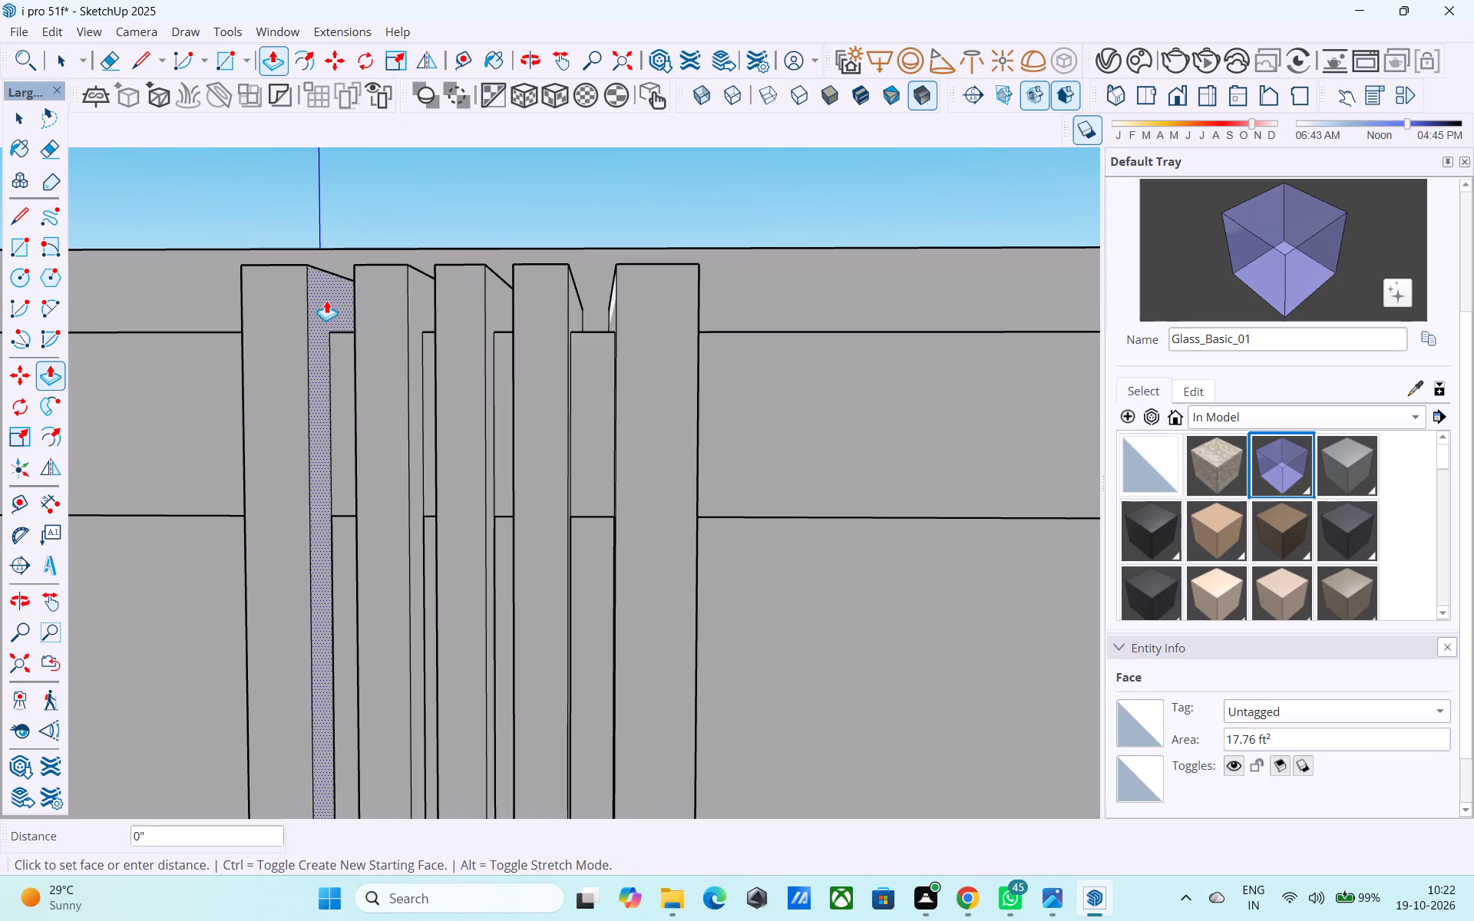
click(334, 305)
key(space)
Push the fifth fin's right side face in about 13/16" to thin the fin.
scroll(380, 329, up, 1)
middle_drag(390, 333, 444, 351)
middle_drag(444, 350, 377, 347)
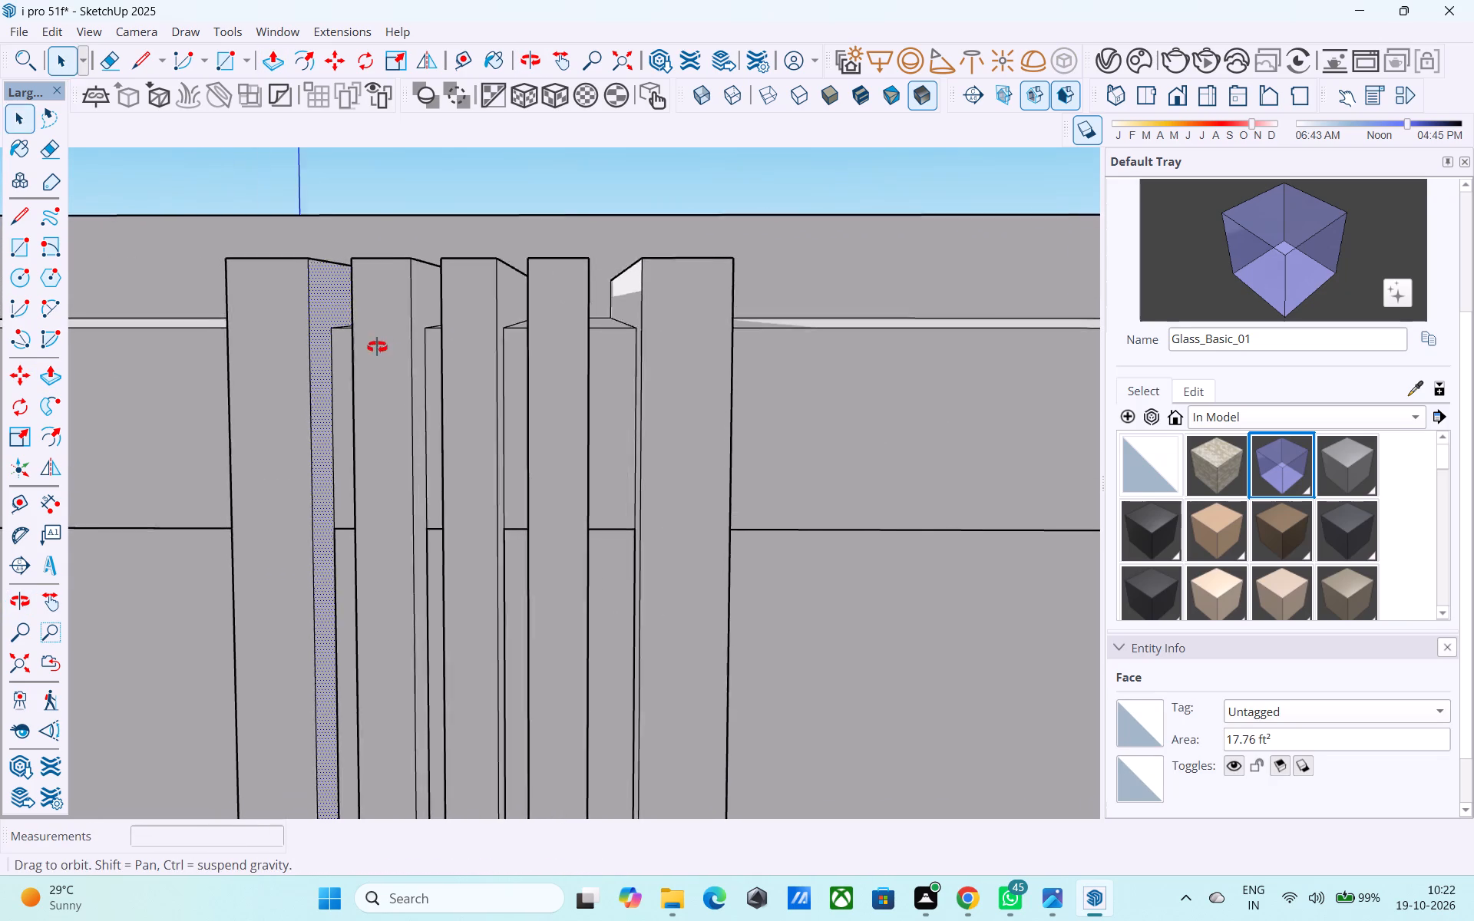
middle_drag(377, 347, 362, 349)
middle_drag(436, 352, 324, 383)
double_click(691, 319)
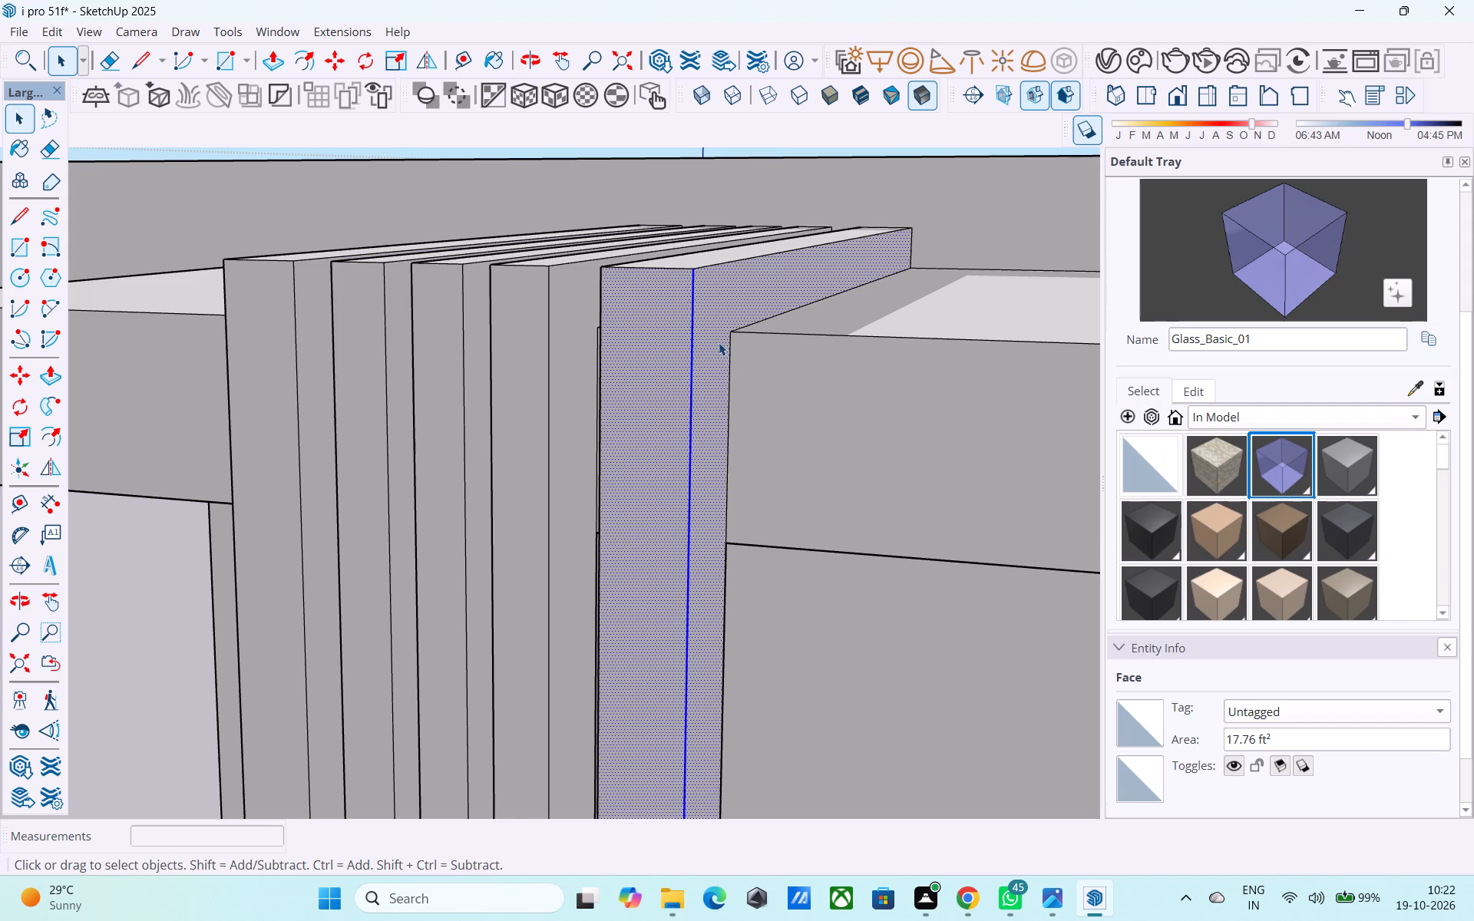
click(719, 342)
key(p)
click(712, 331)
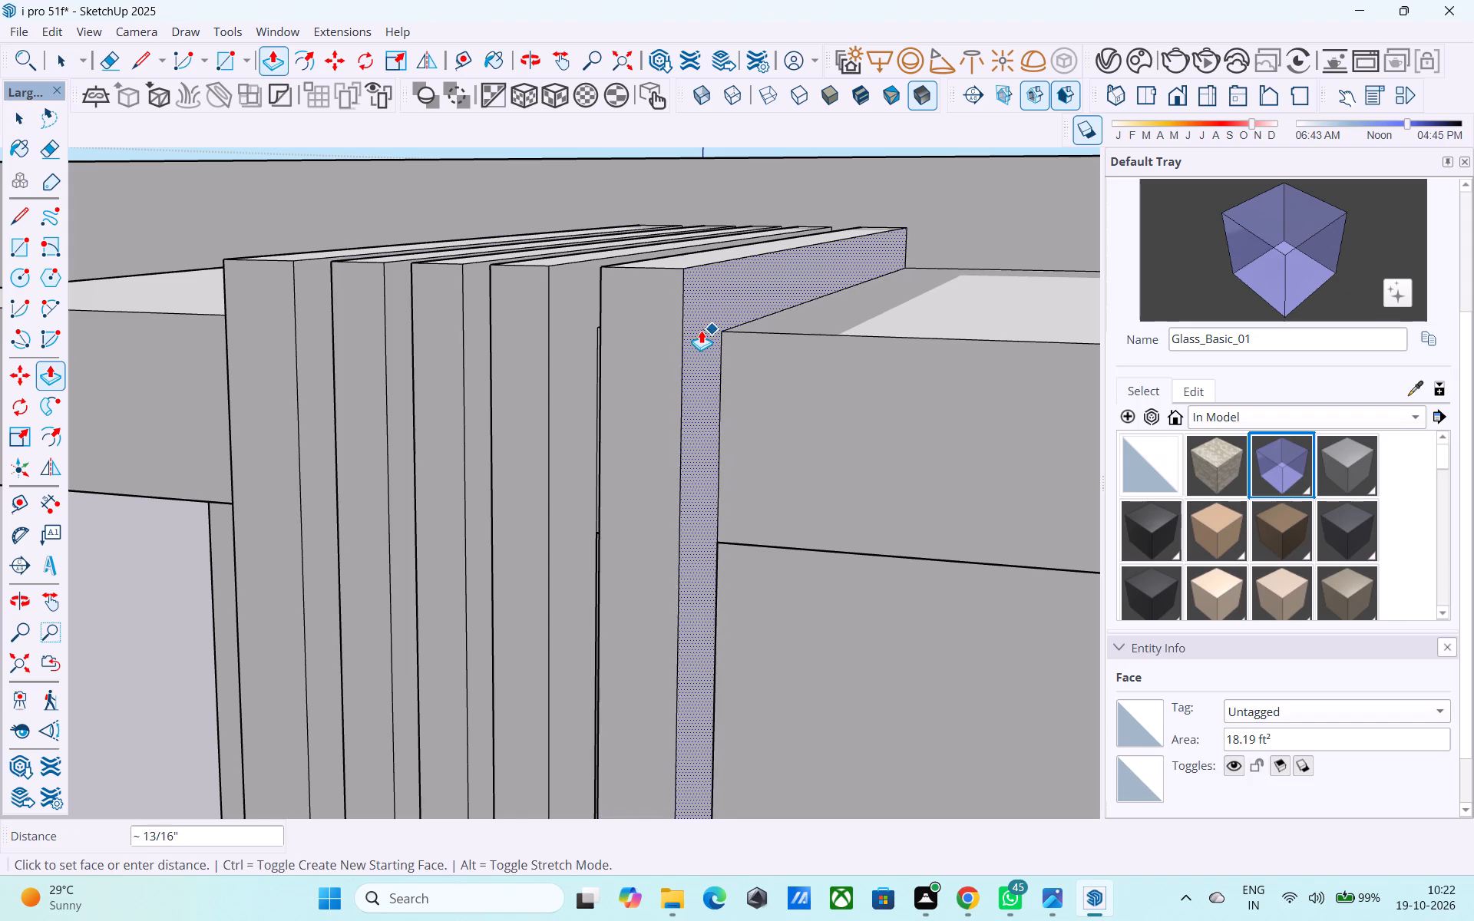
click(699, 330)
Examine the adjusted top-floor fins and the whole house exterior for proportion.
middle_drag(640, 371, 727, 332)
scroll(712, 328, down, 12)
key(space)
middle_drag(607, 367, 644, 381)
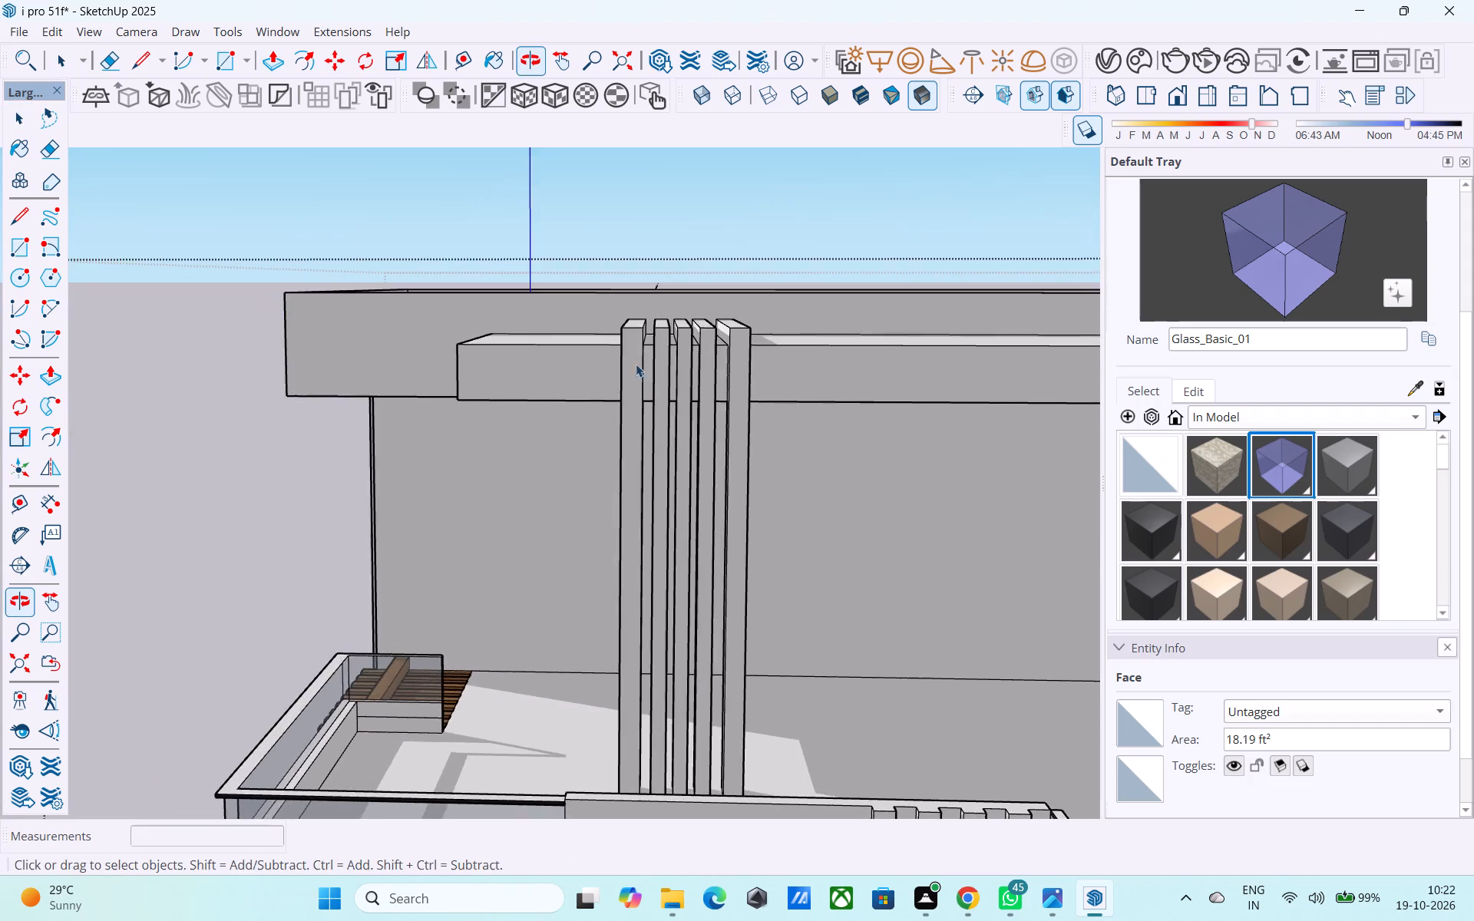
scroll(607, 320, down, 9)
middle_drag(602, 409, 772, 448)
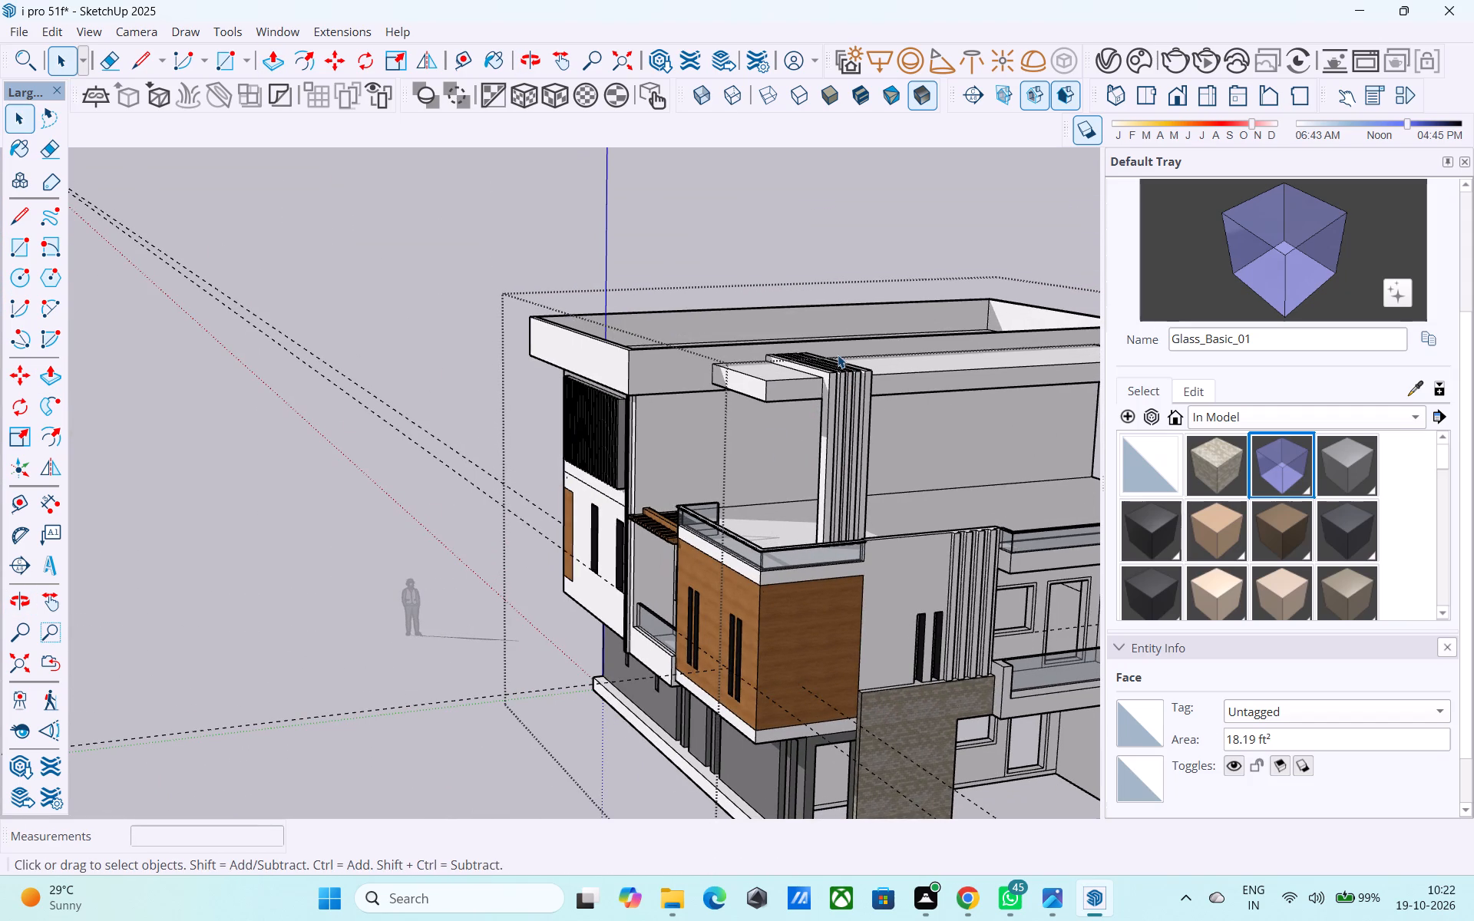
scroll(814, 371, down, 8)
middle_drag(678, 411, 683, 363)
scroll(699, 367, up, 2)
scroll(690, 410, down, 3)
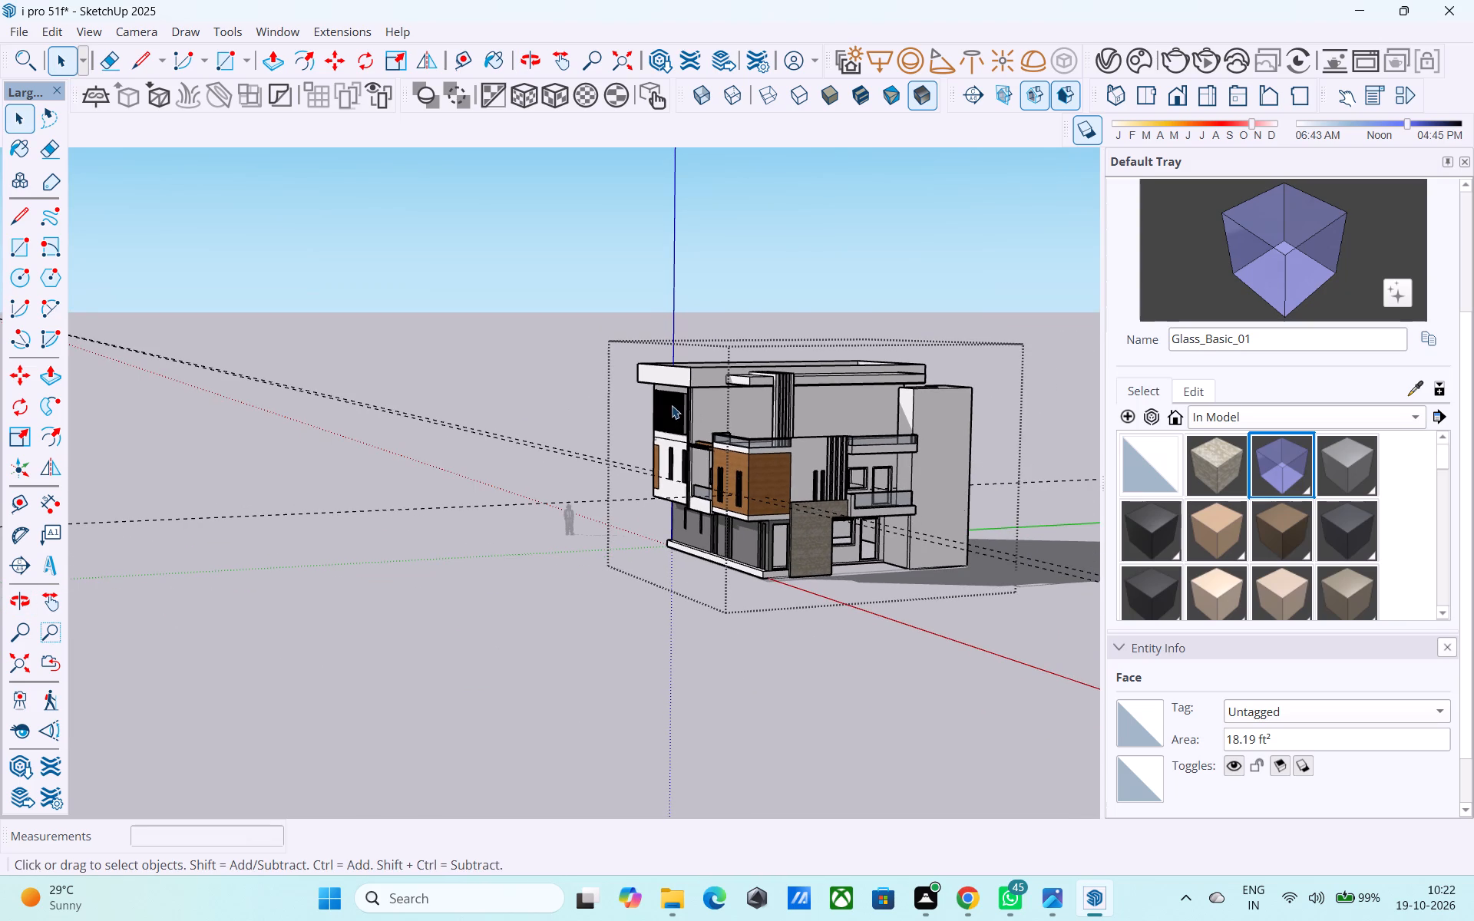
Pull the roof slab's side face behind the fins out about 4' to line up with the wood-clad block's corner.
shift+middle_drag(672, 405, 762, 315)
scroll(749, 338, up, 12)
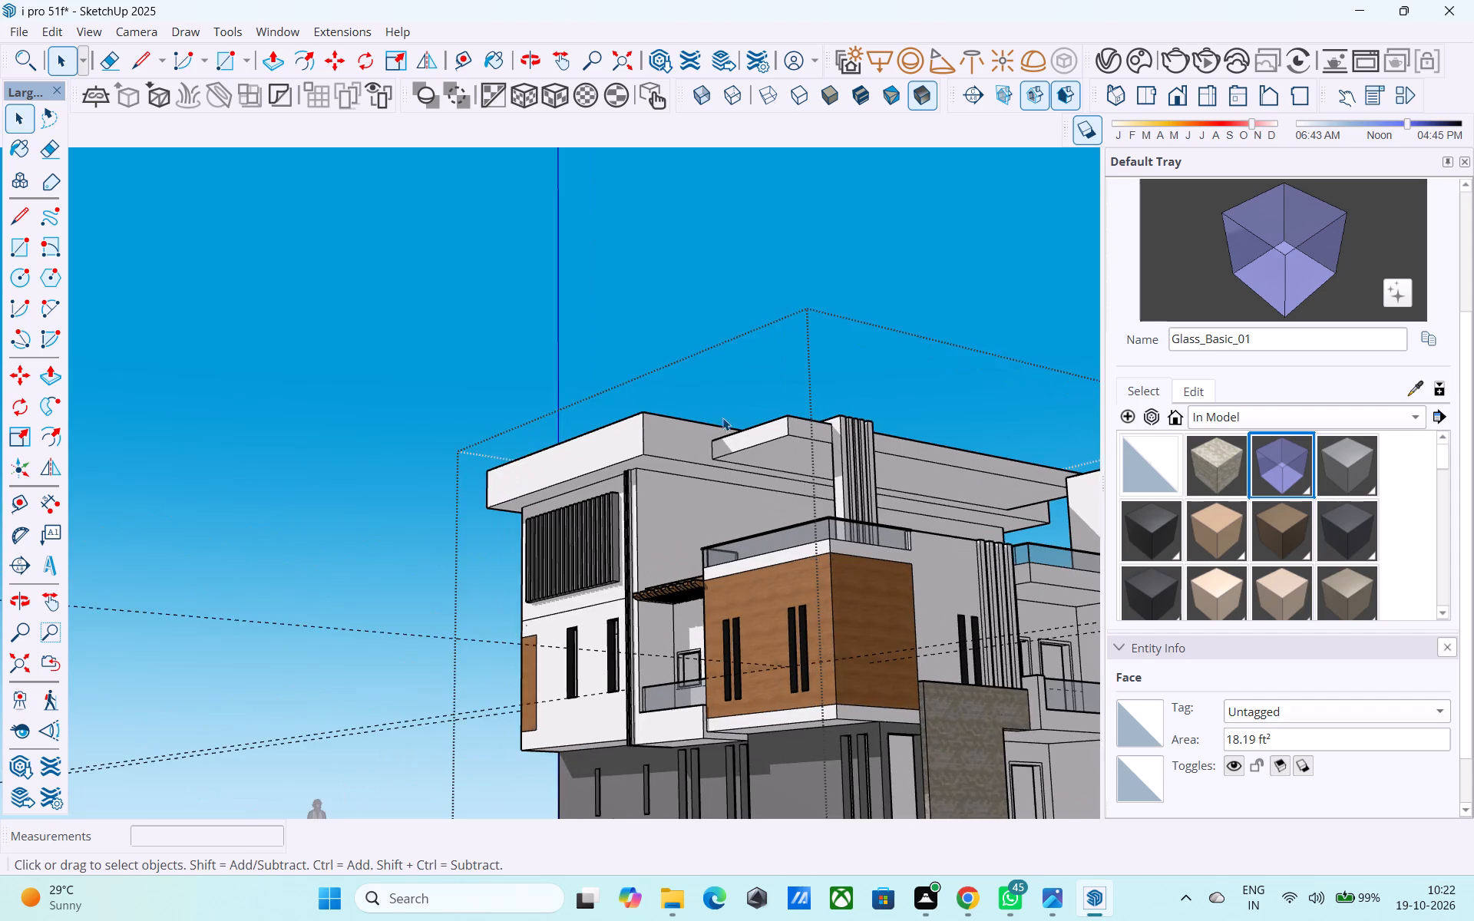
middle_drag(706, 464, 712, 309)
scroll(709, 309, up, 6)
scroll(670, 285, down, 2)
middle_click(670, 285)
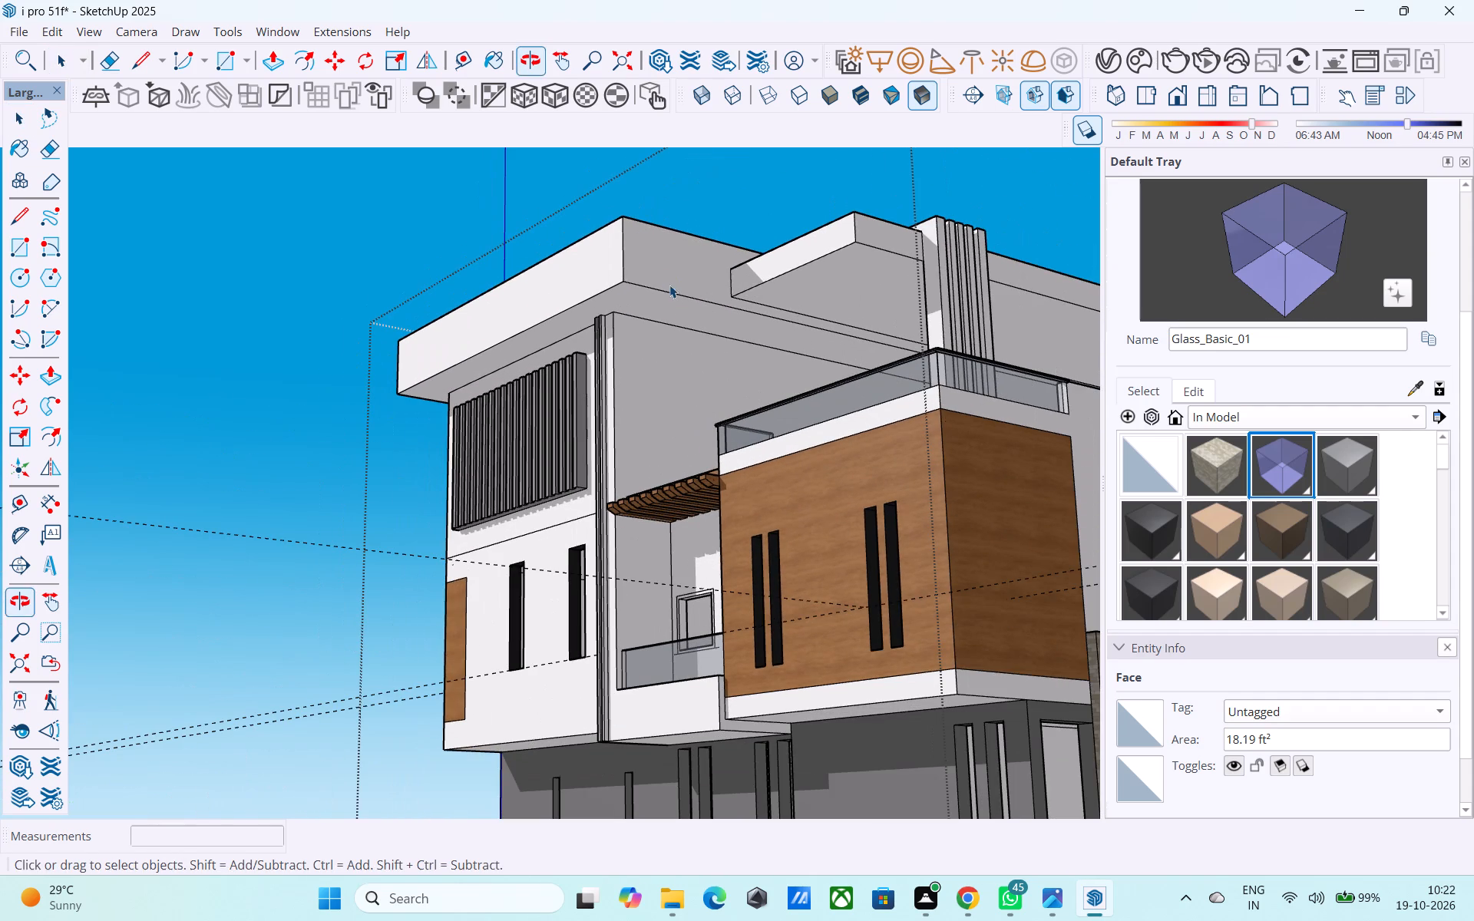
click(669, 284)
key(p)
click(669, 283)
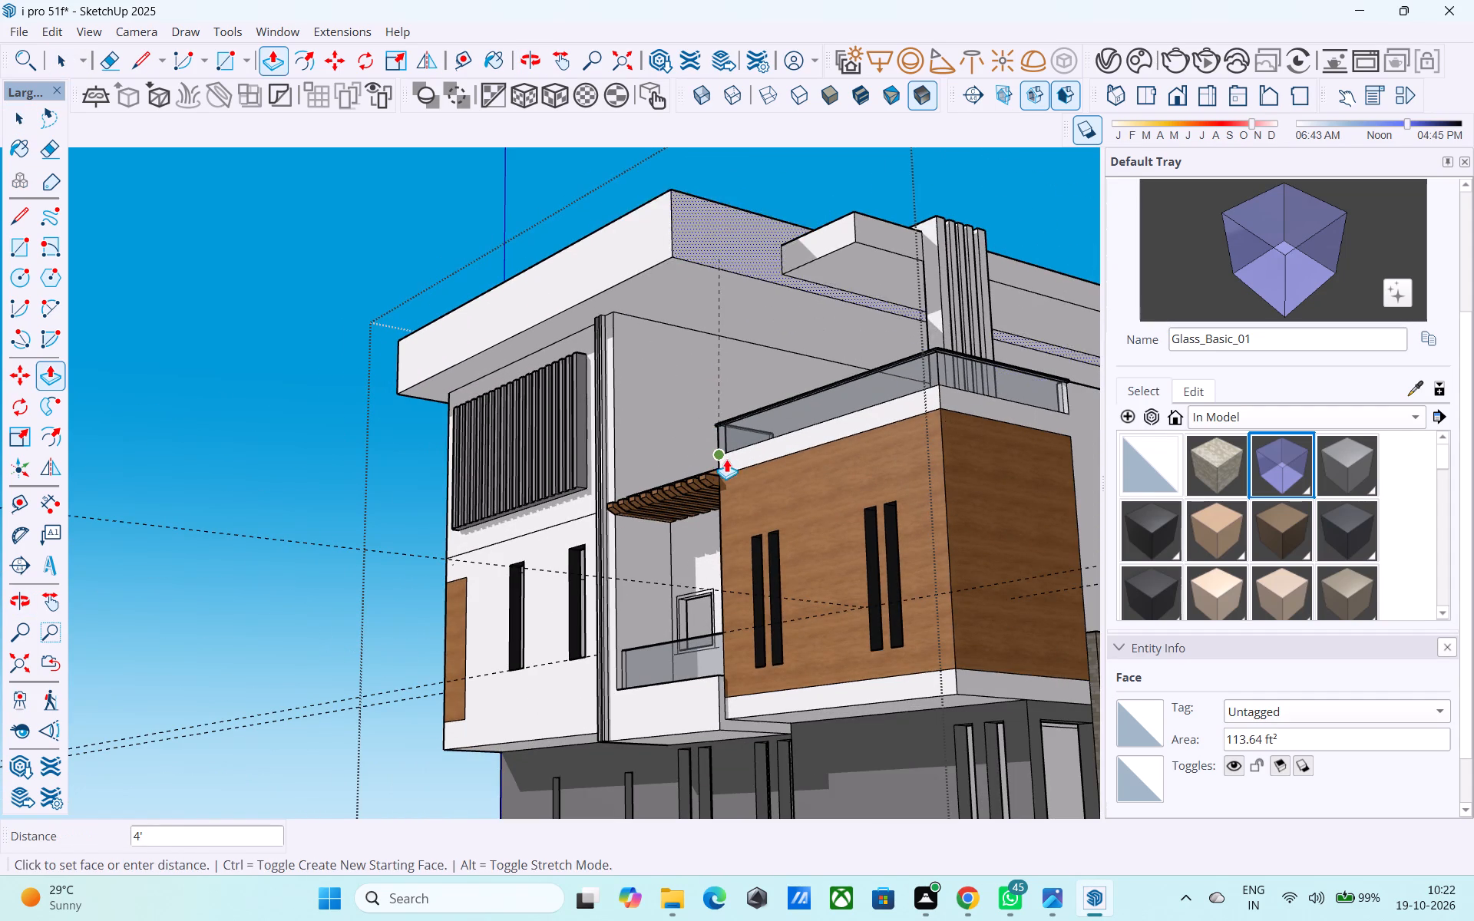
middle_drag(726, 459, 904, 551)
middle_drag(985, 603, 776, 453)
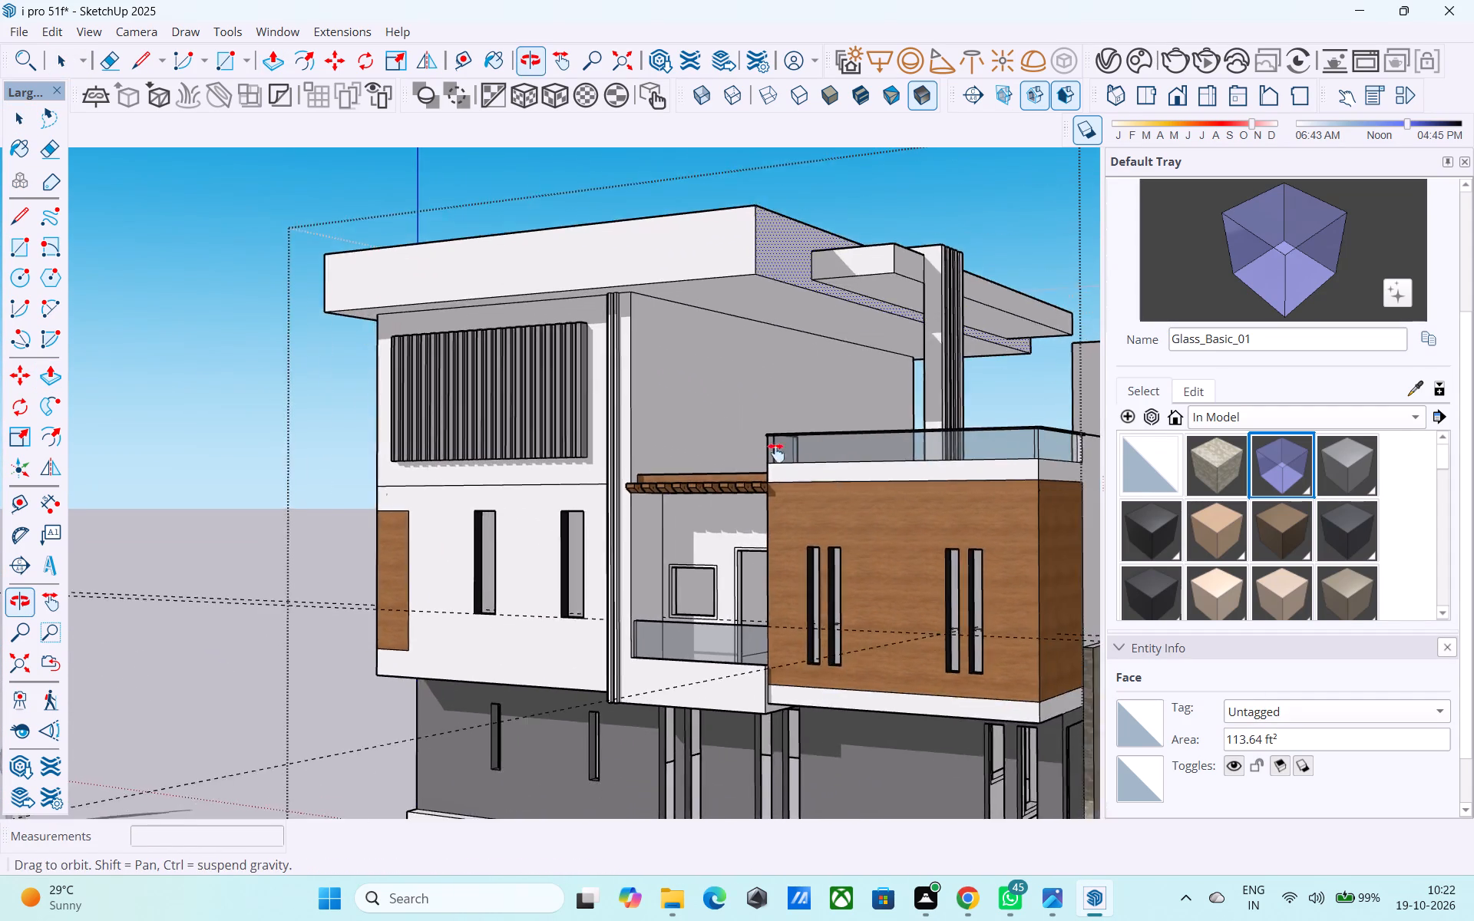
middle_drag(776, 453, 778, 454)
scroll(777, 459, up, 3)
click(765, 461)
scroll(749, 402, down, 5)
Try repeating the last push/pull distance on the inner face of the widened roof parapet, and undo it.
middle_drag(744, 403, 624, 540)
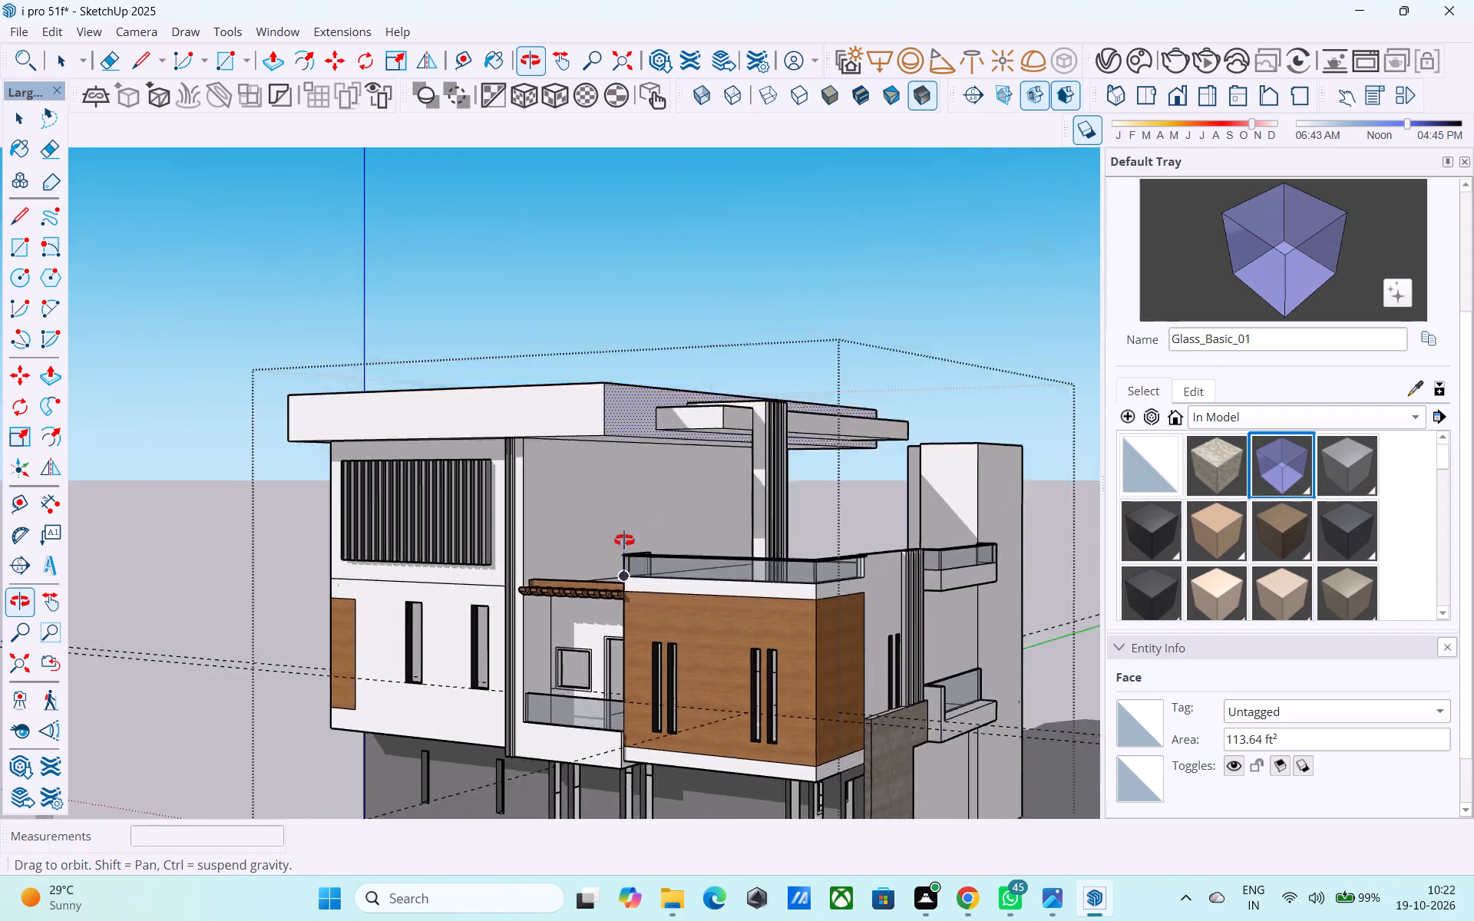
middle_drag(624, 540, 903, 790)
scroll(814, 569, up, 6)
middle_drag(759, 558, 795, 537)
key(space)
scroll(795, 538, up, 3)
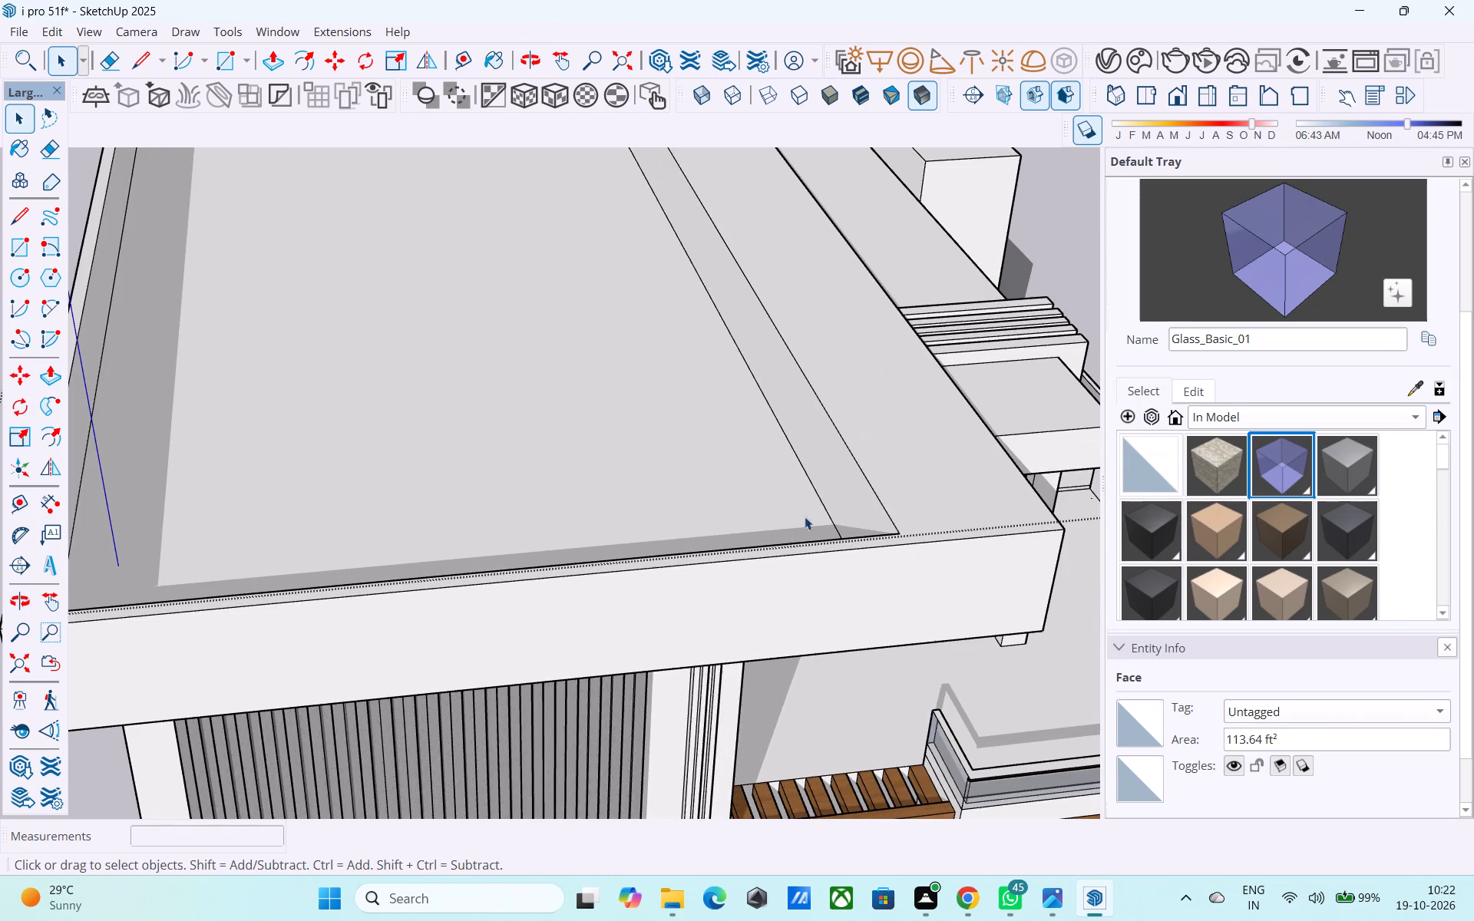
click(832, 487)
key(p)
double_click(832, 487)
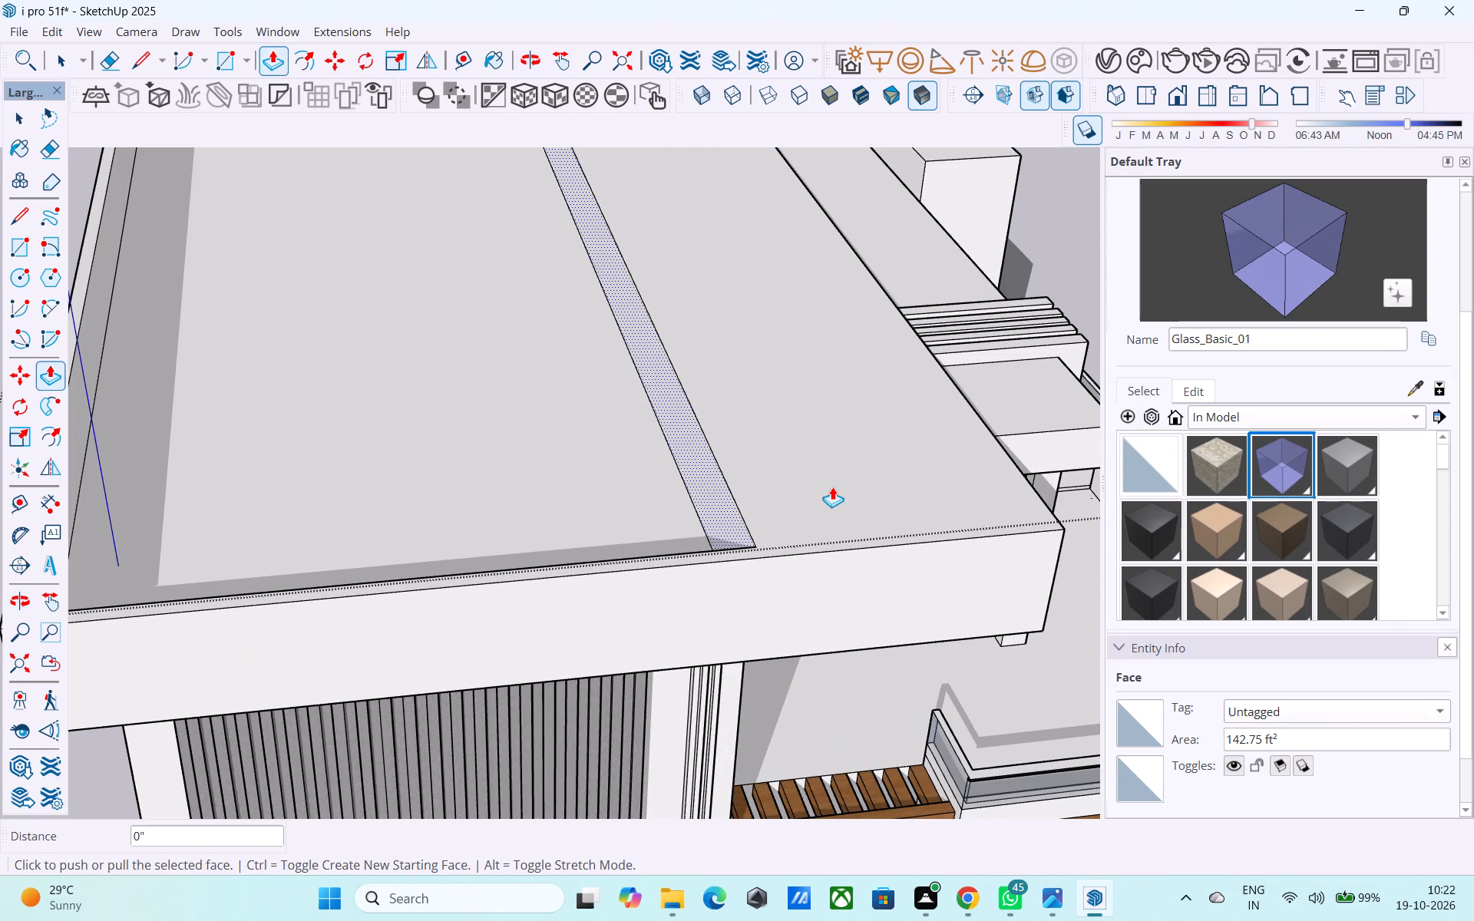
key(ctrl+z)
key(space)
Push the widened roof parapet's inner face back toward the slab's extended outer edge to thin the parapet.
click(838, 484)
key(p)
click(838, 484)
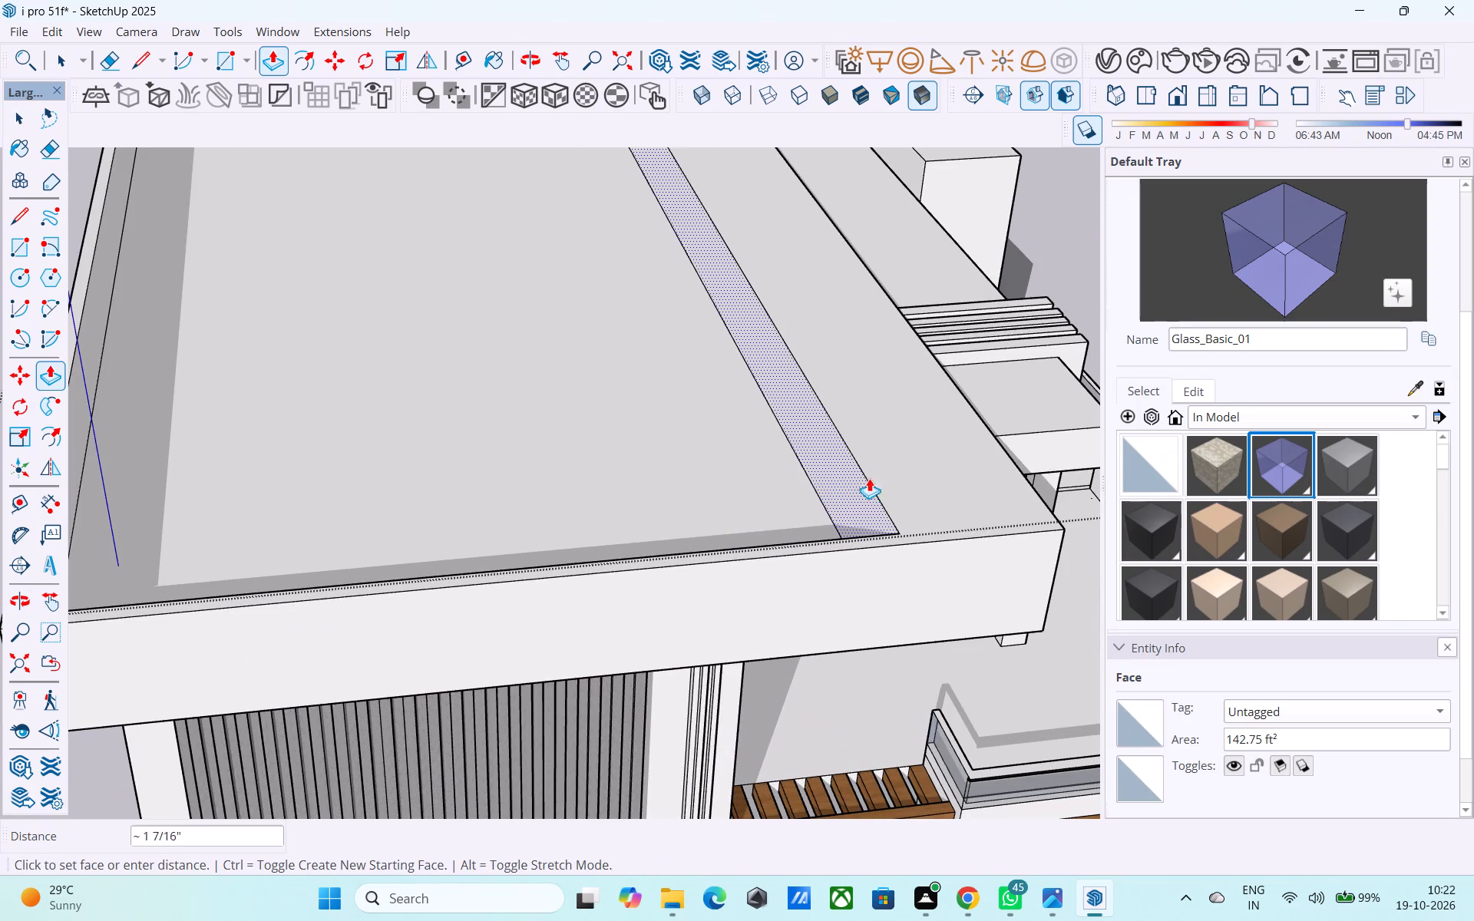
click(959, 506)
middle_drag(955, 507, 676, 459)
scroll(953, 507, up, 1)
key(space)
scroll(694, 477, down, 4)
middle_drag(807, 563, 834, 589)
scroll(993, 655, up, 4)
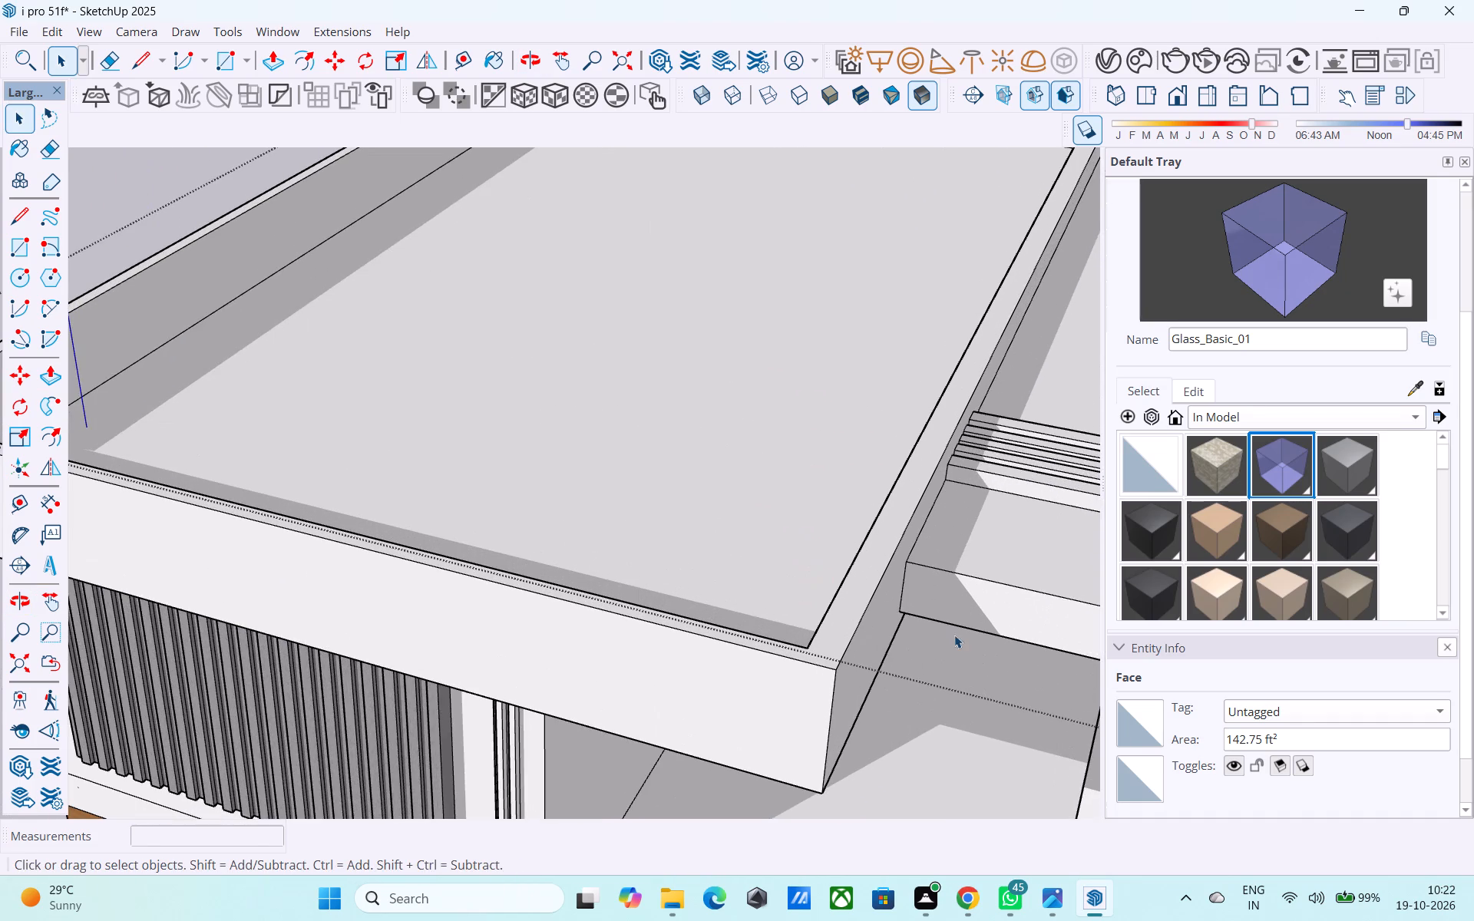
Draw a 6" reference line at the widened roof parapet's corner and push the parapet's inner face to its end.
key(l)
scroll(868, 647, up, 3)
click(850, 647)
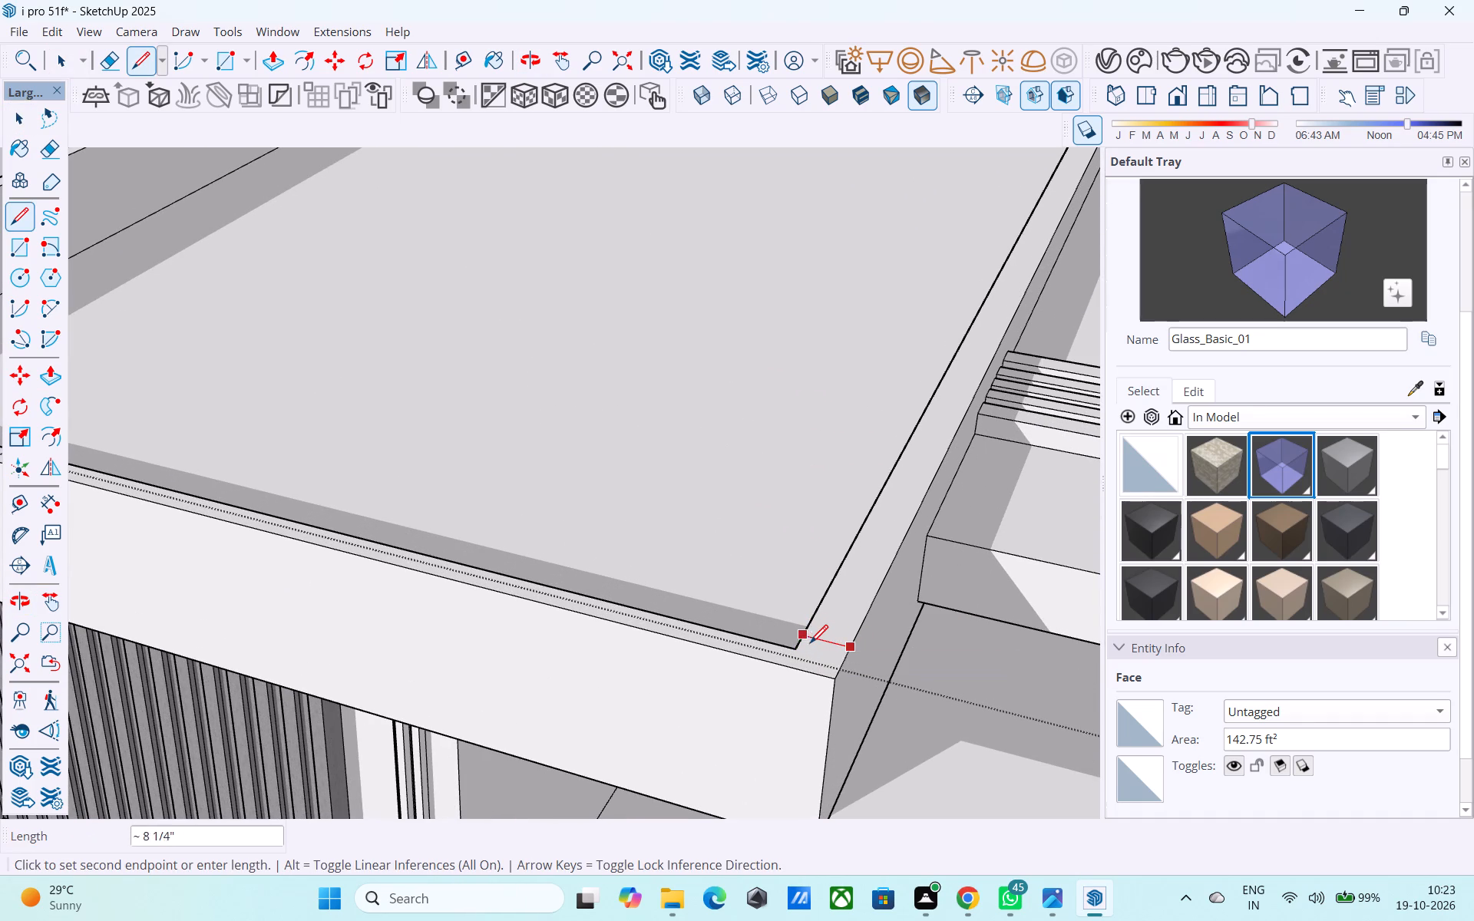
text(6")
key(Return)
key(space)
middle_drag(848, 639, 1075, 705)
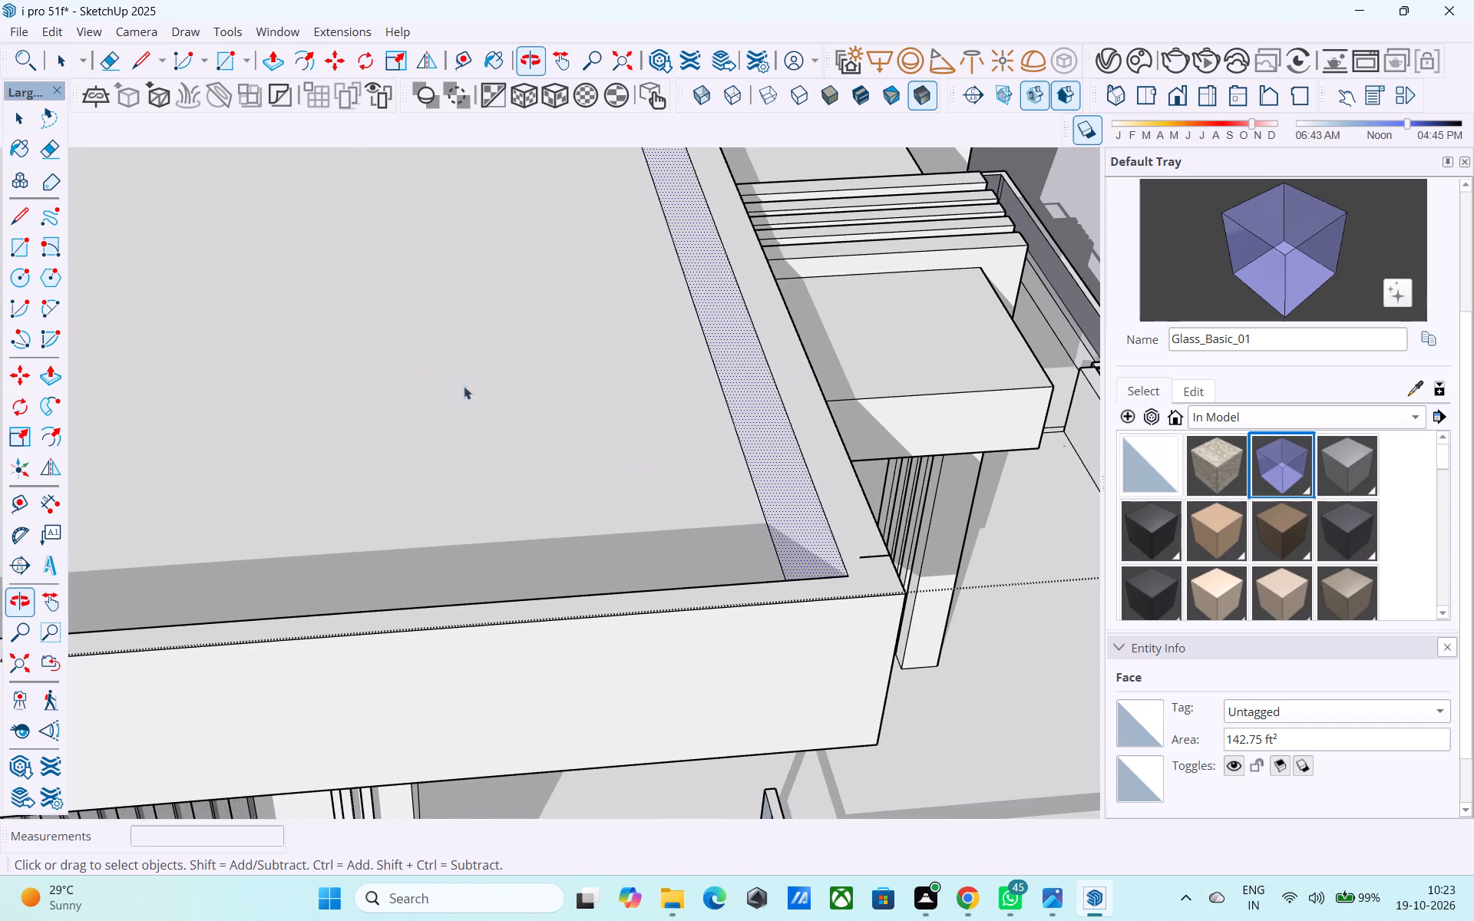
key(p)
click(768, 483)
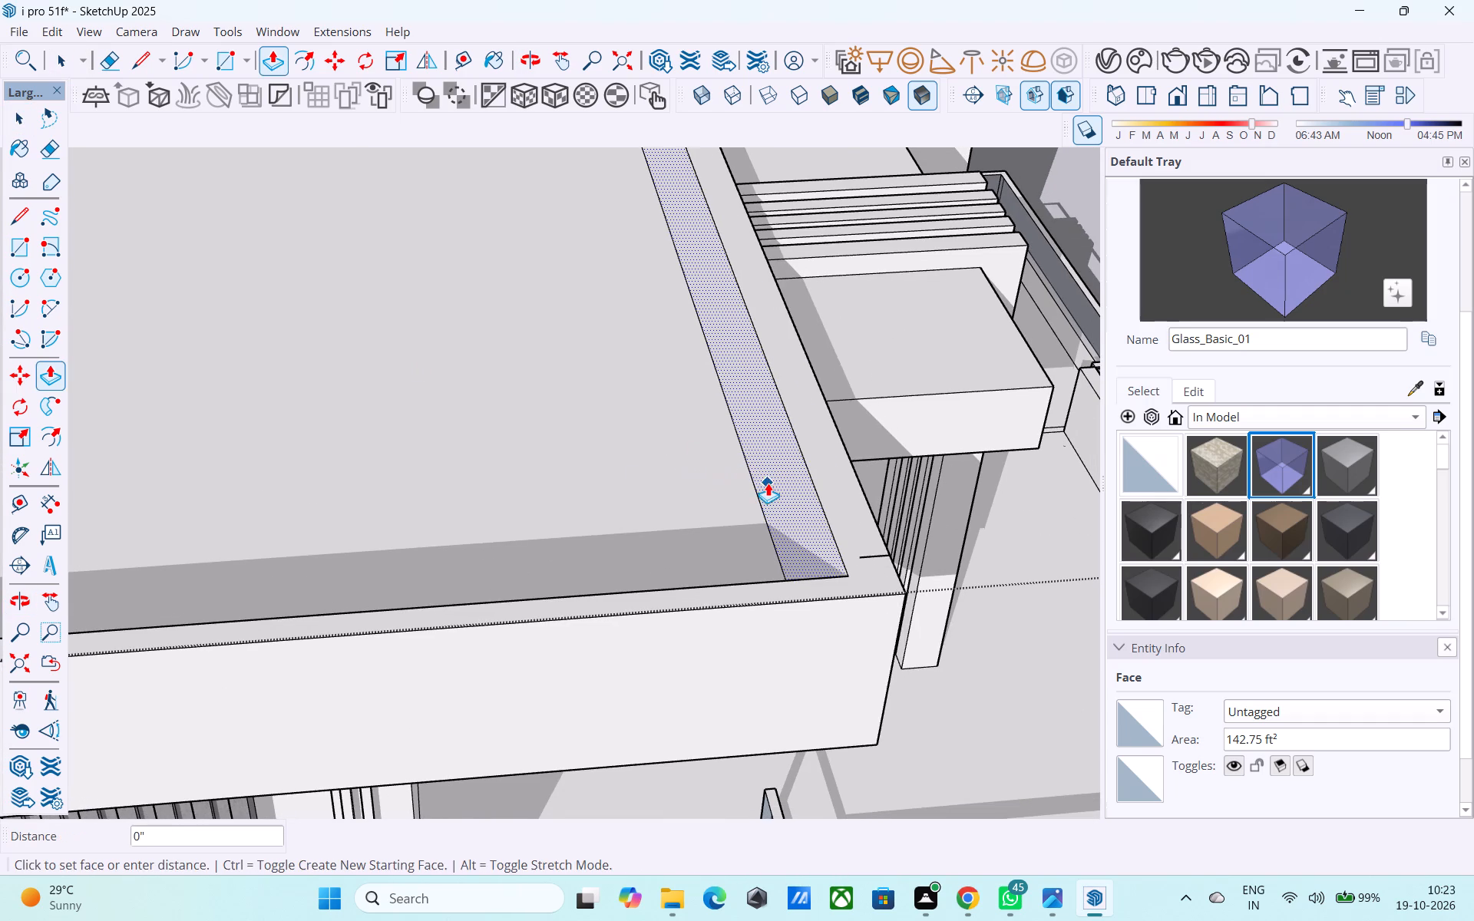
click(861, 558)
key(space)
Erase the leftover 6" reference line at the parapet corner and save the model.
middle_drag(861, 557, 834, 549)
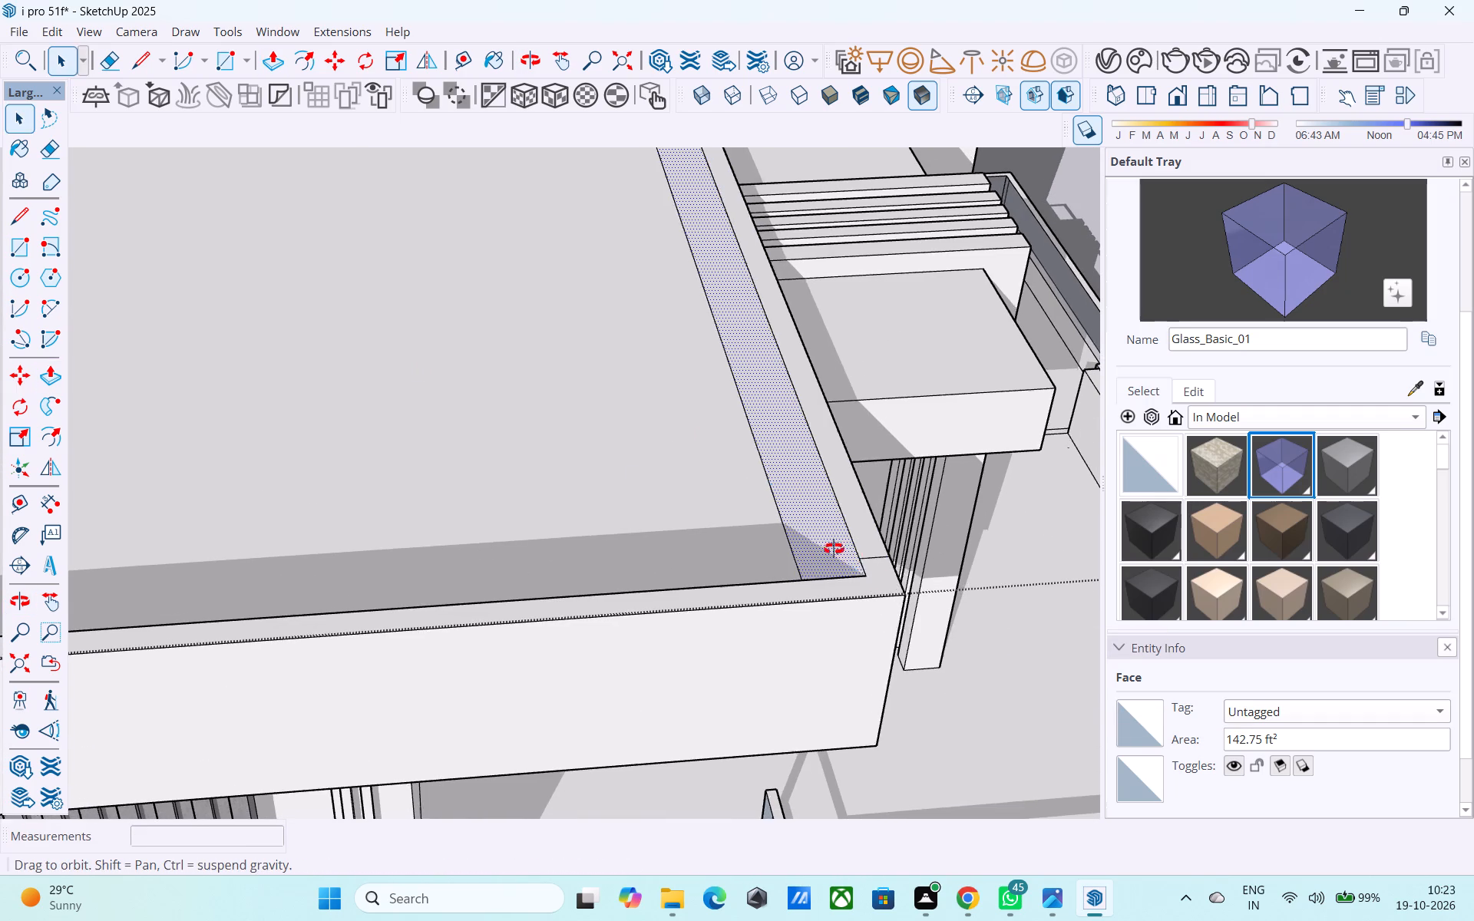
middle_drag(834, 549, 498, 388)
middle_drag(700, 639, 738, 738)
key(e)
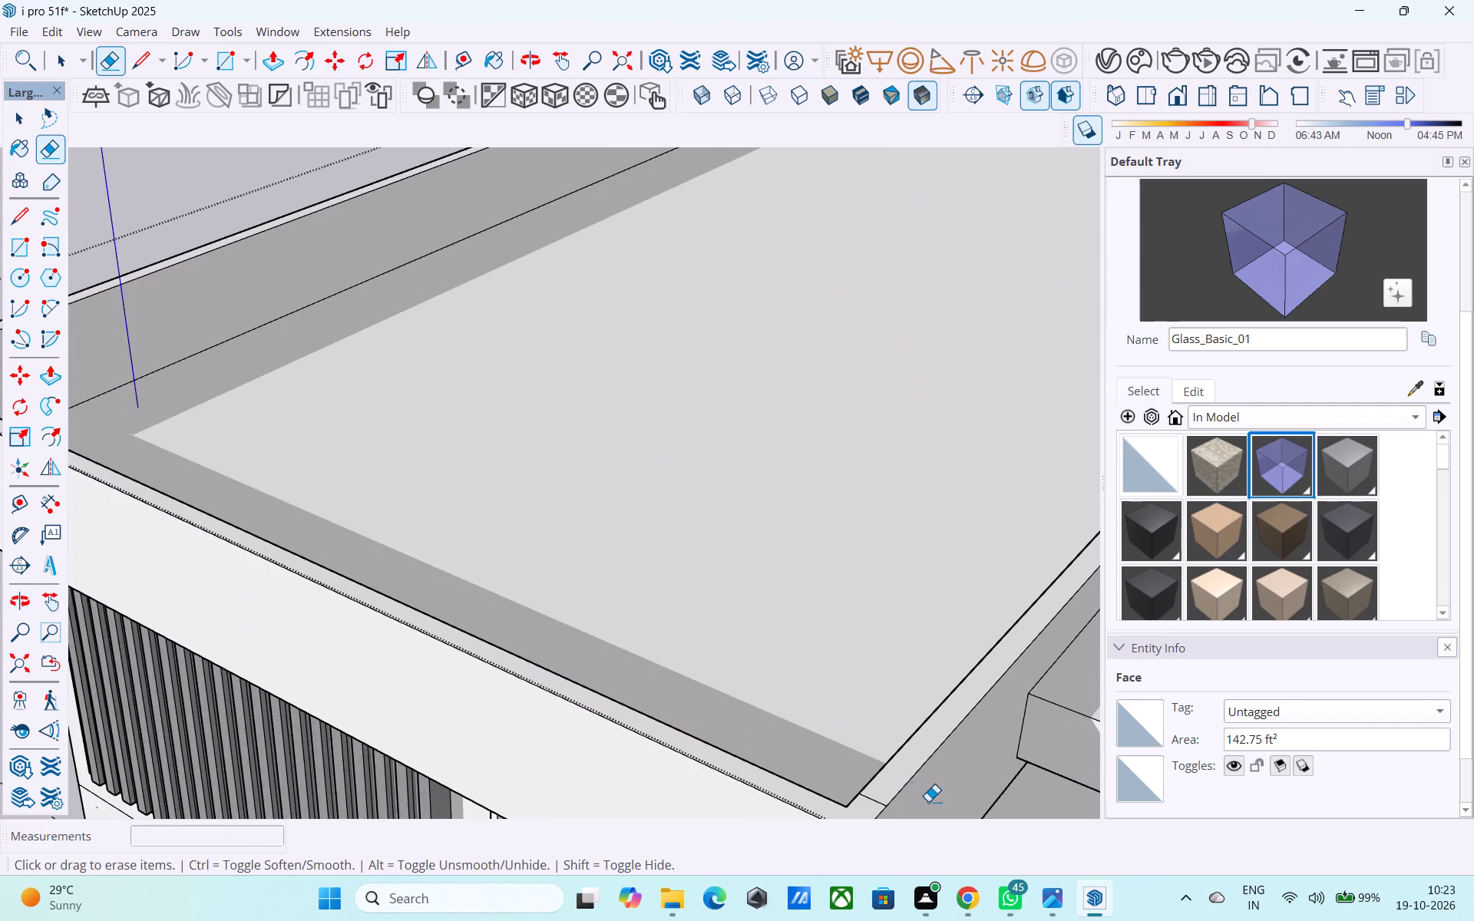
click(879, 803)
key(space)
scroll(562, 503, down, 6)
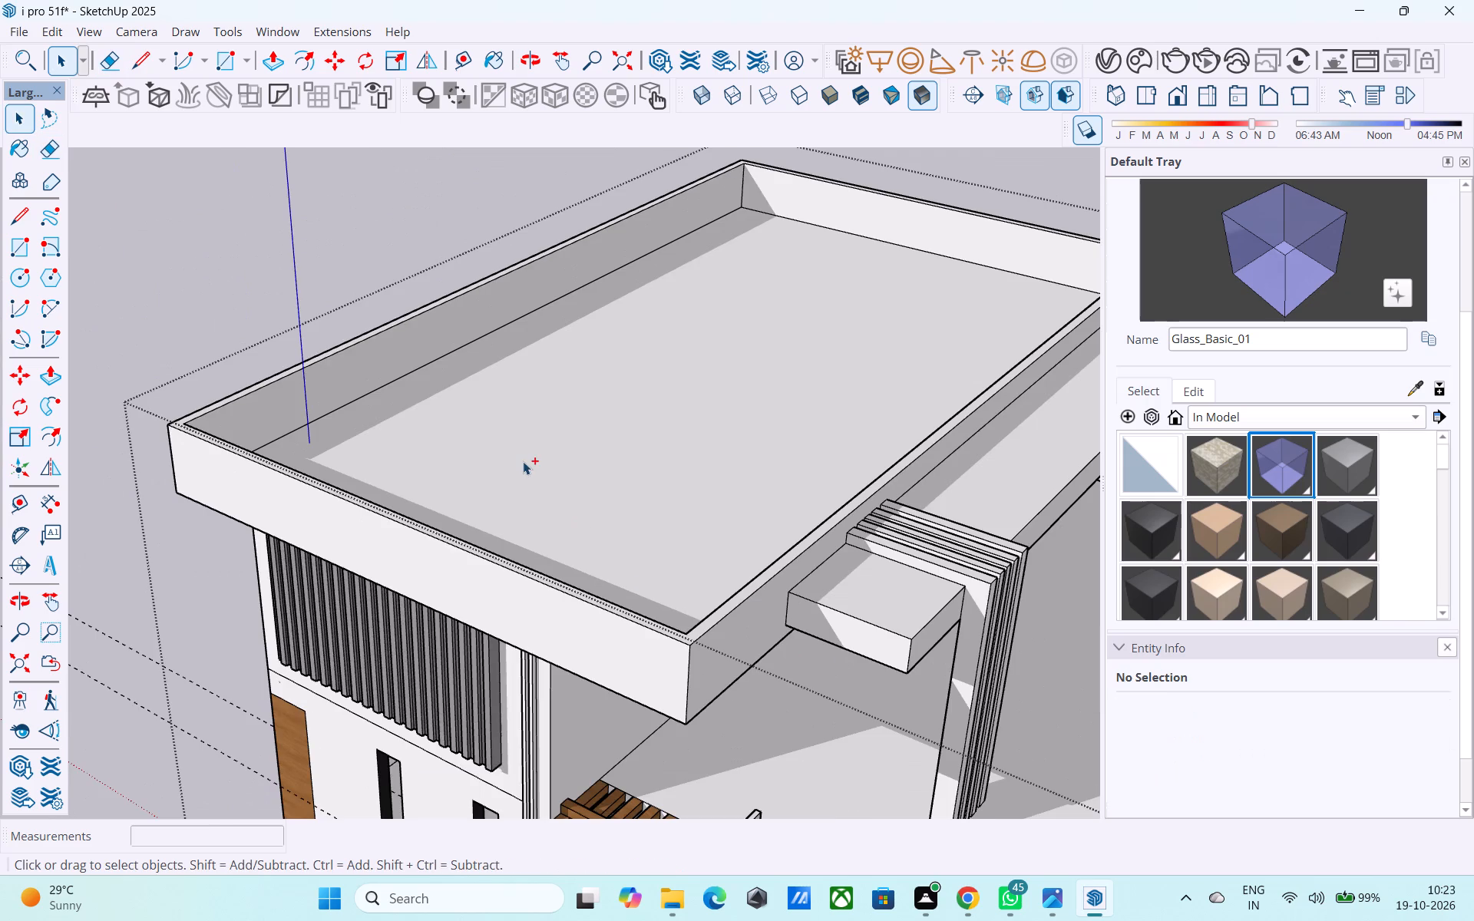
key(ctrl+s)
Examine the widened roof, the projecting canopy slab and its fins from around the house.
scroll(522, 460, down, 5)
key(space)
middle_drag(643, 556, 567, 290)
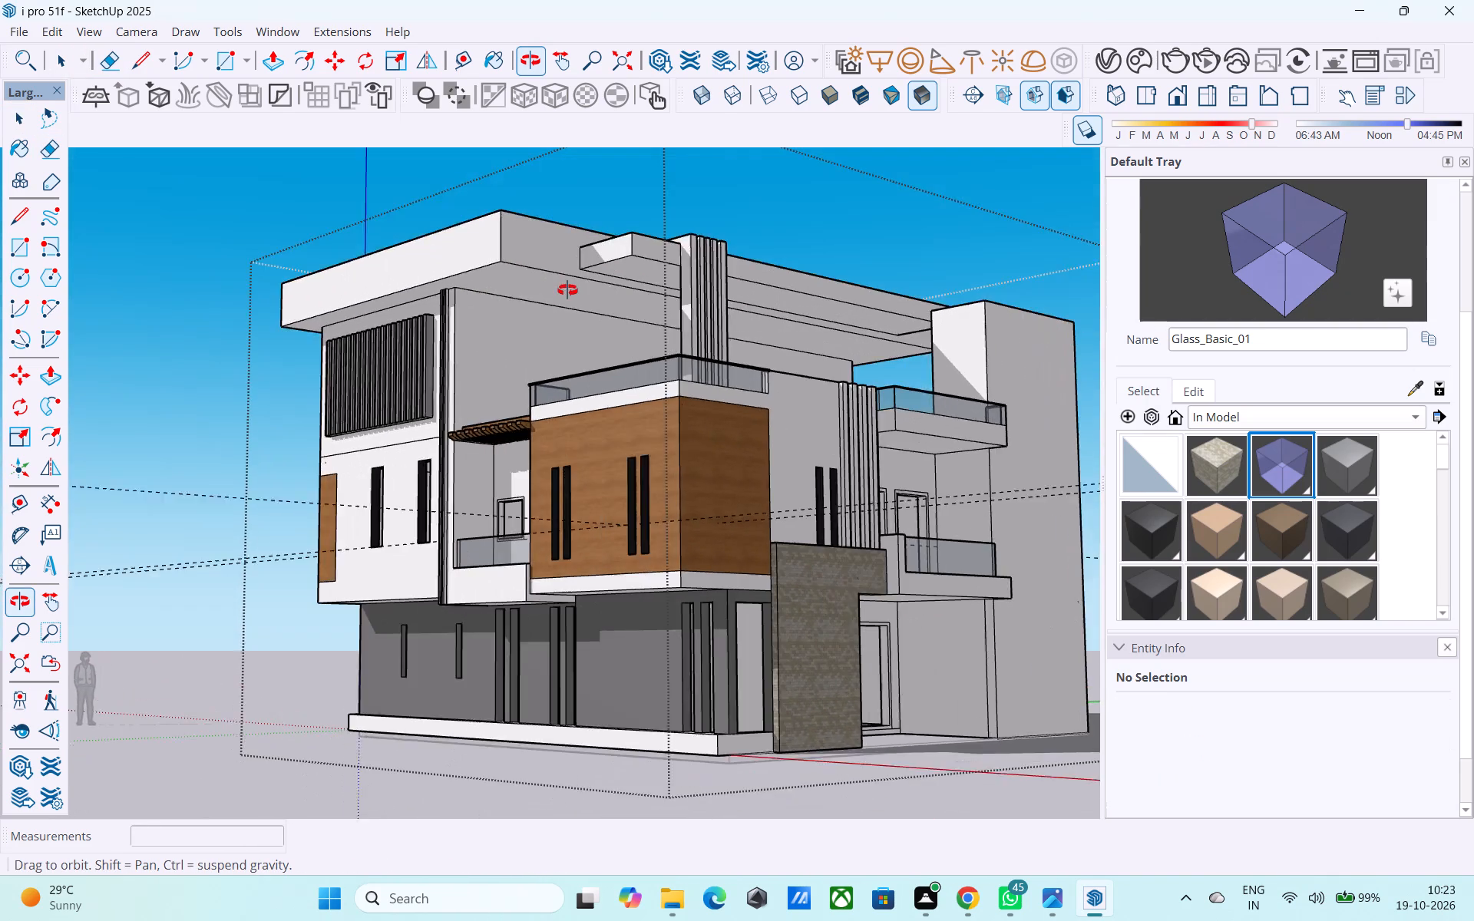
middle_drag(567, 290, 341, 424)
middle_drag(535, 378, 520, 370)
scroll(473, 352, up, 2)
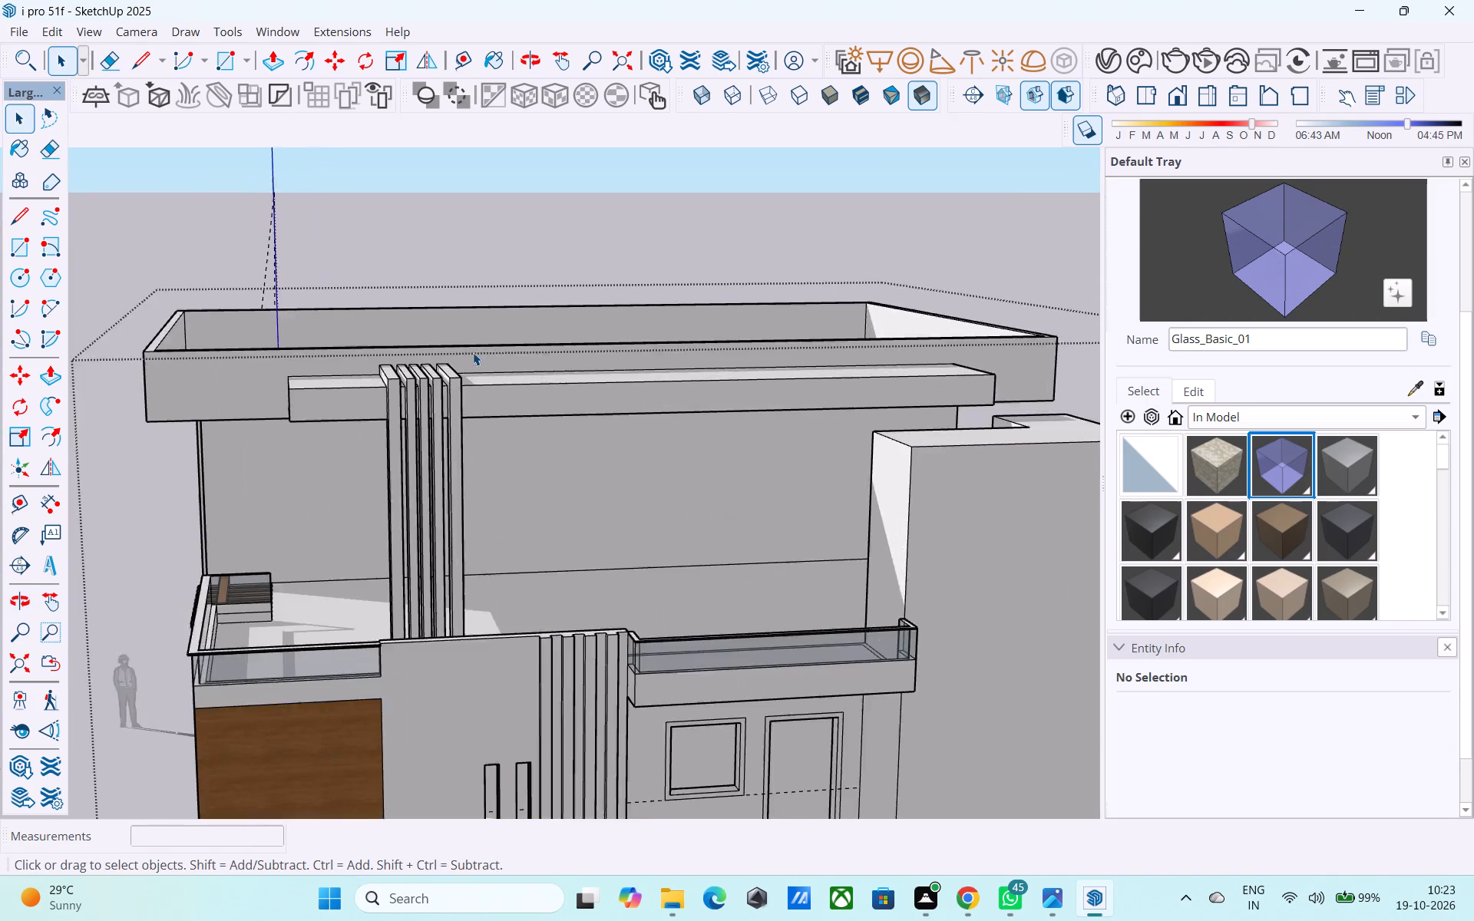
scroll(473, 352, up, 4)
scroll(445, 368, down, 3)
middle_drag(447, 377, 590, 412)
scroll(550, 356, down, 4)
middle_drag(633, 435, 609, 420)
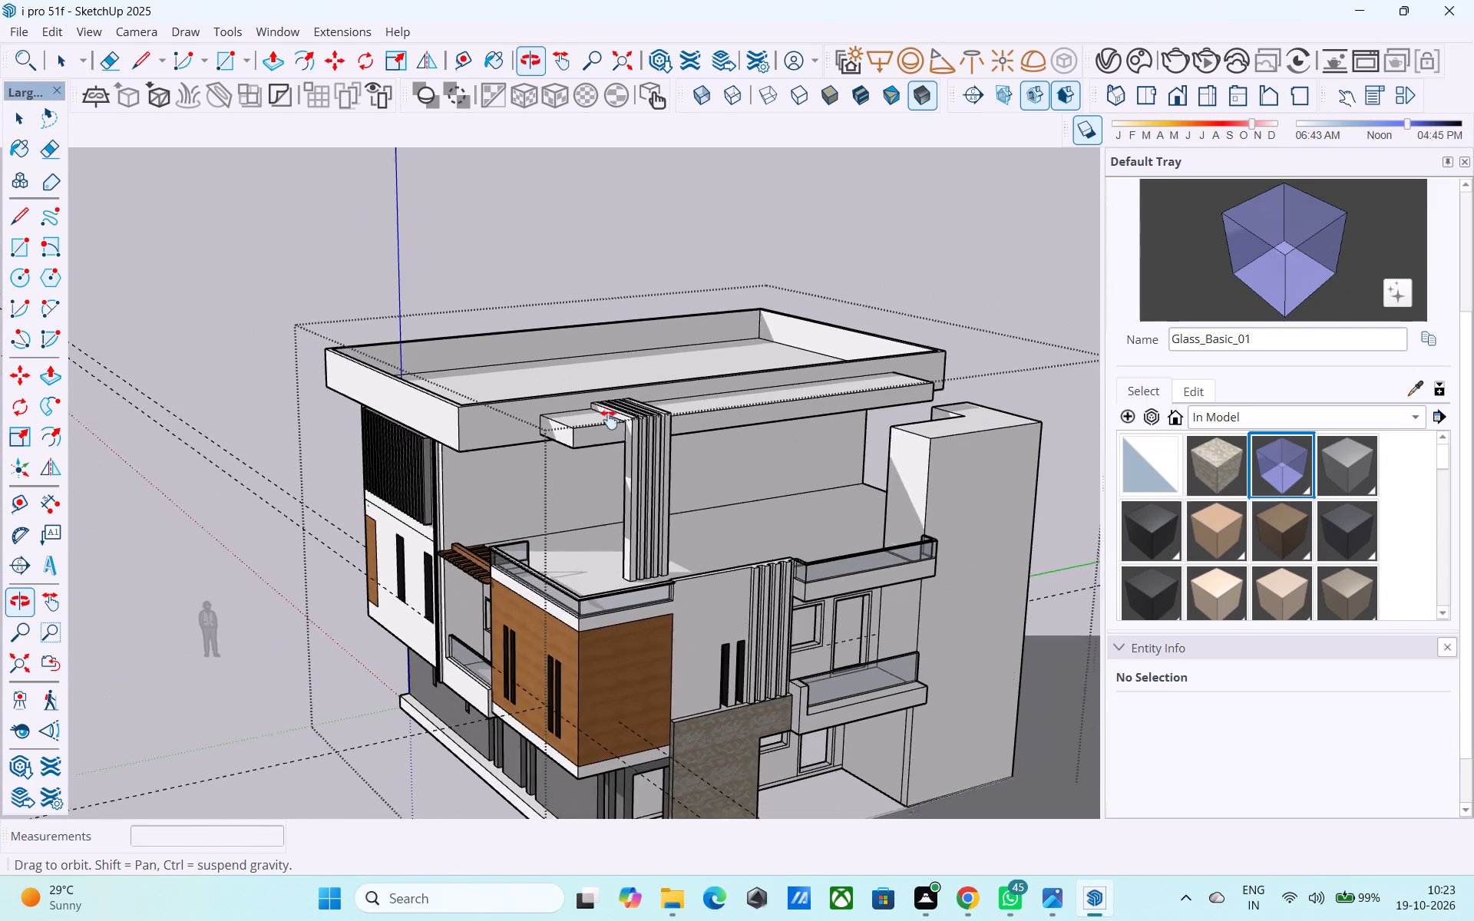
middle_drag(609, 420, 568, 353)
middle_drag(646, 386, 741, 404)
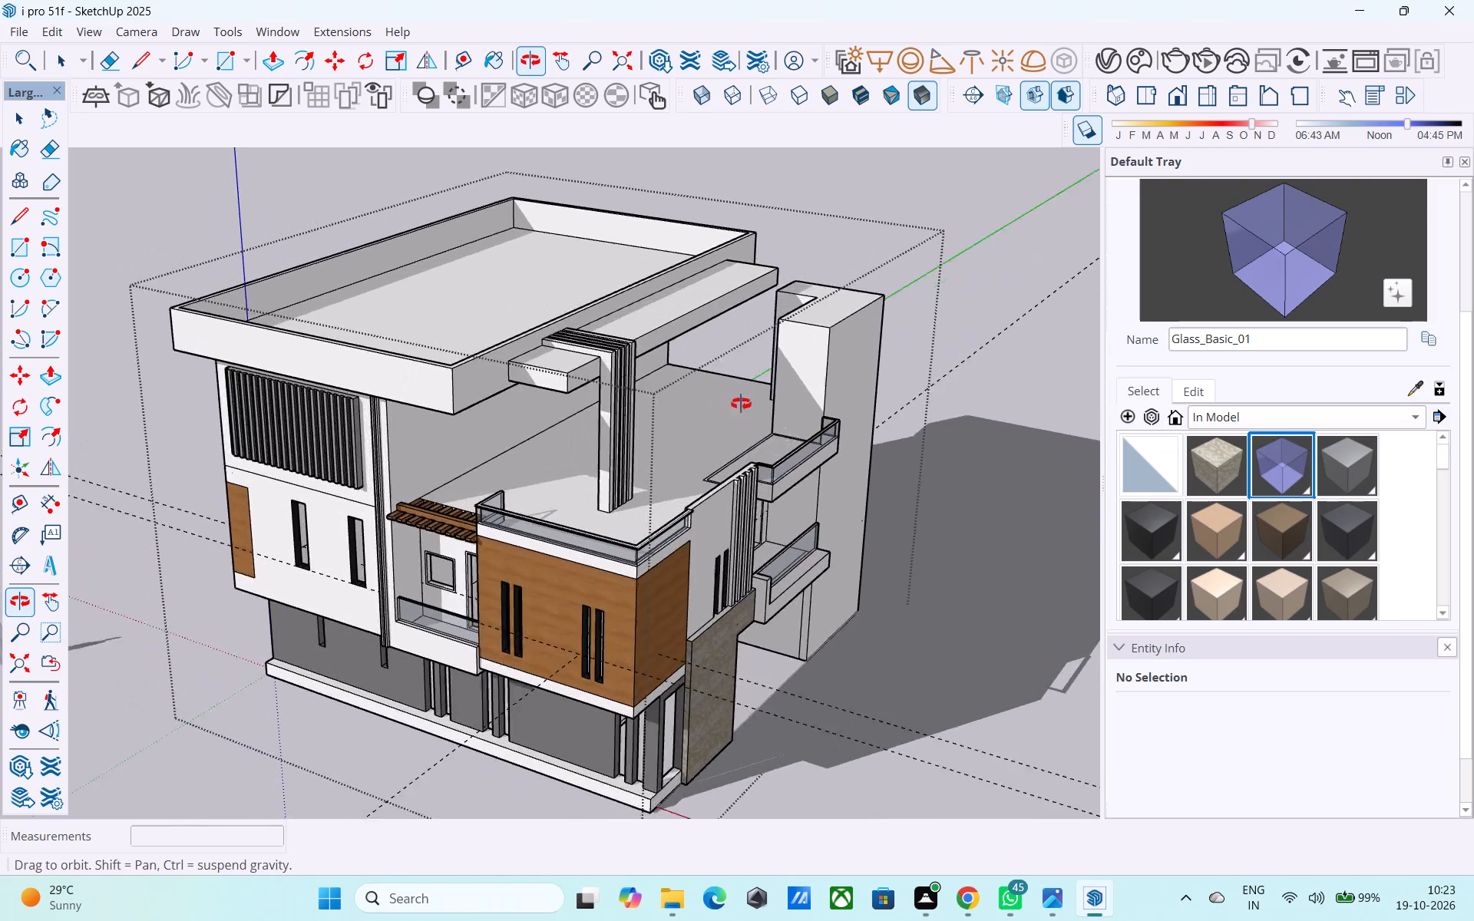
middle_drag(741, 404, 848, 346)
middle_drag(733, 415, 407, 383)
Push the first tall fin's front face back 1' to the front of the projecting canopy slab.
scroll(526, 347, up, 8)
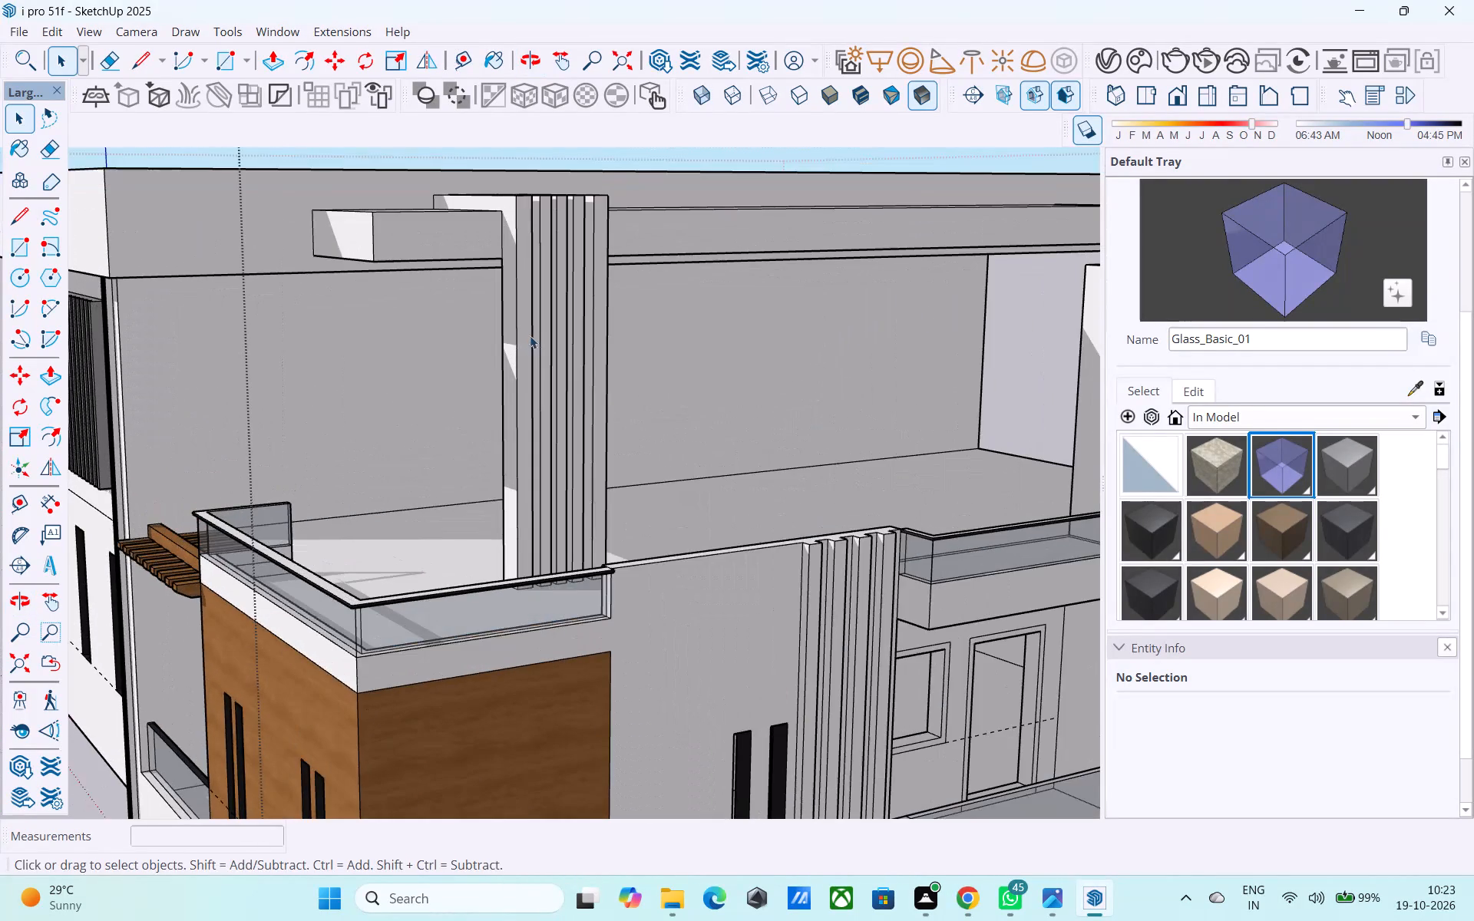
click(527, 333)
key(p)
click(527, 333)
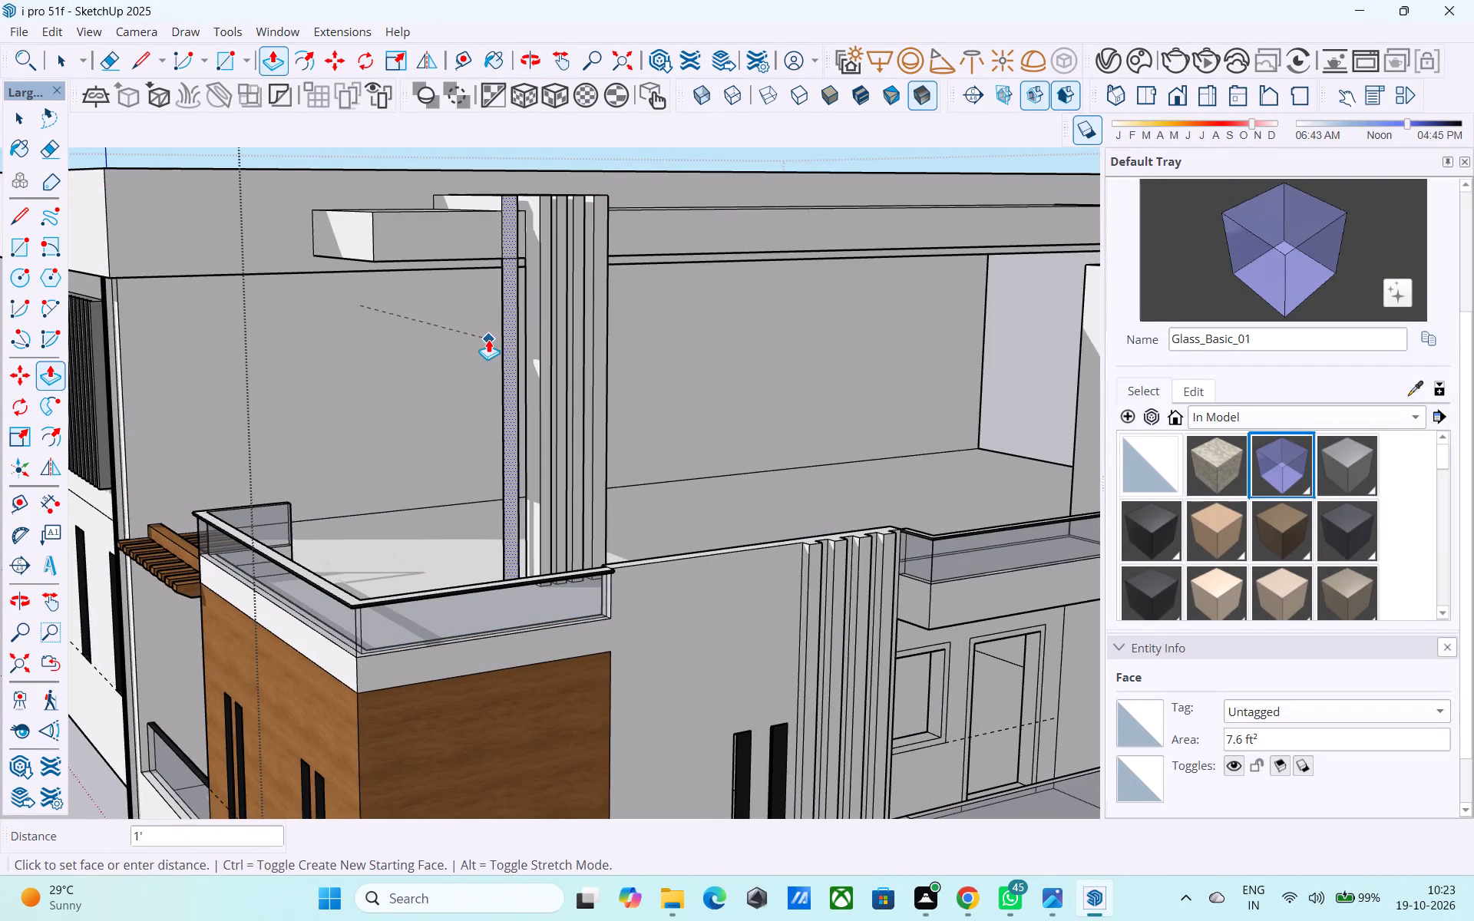
click(488, 339)
key(space)
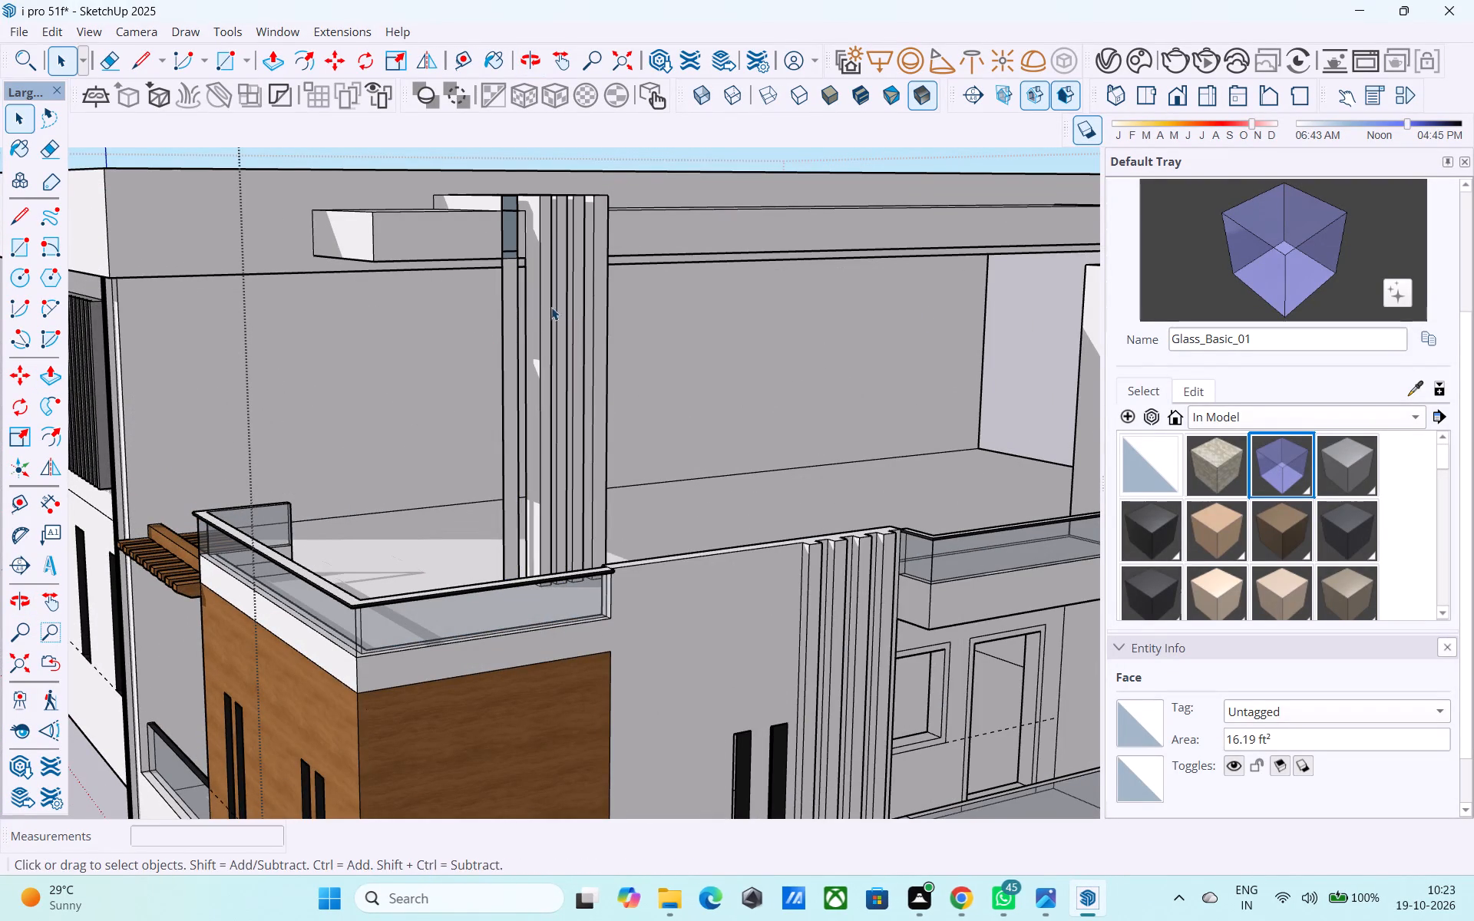
Push the front faces of the other four tall fins back 1' to match the first fin.
middle_drag(537, 309, 487, 340)
scroll(474, 316, up, 8)
click(388, 307)
click(393, 309)
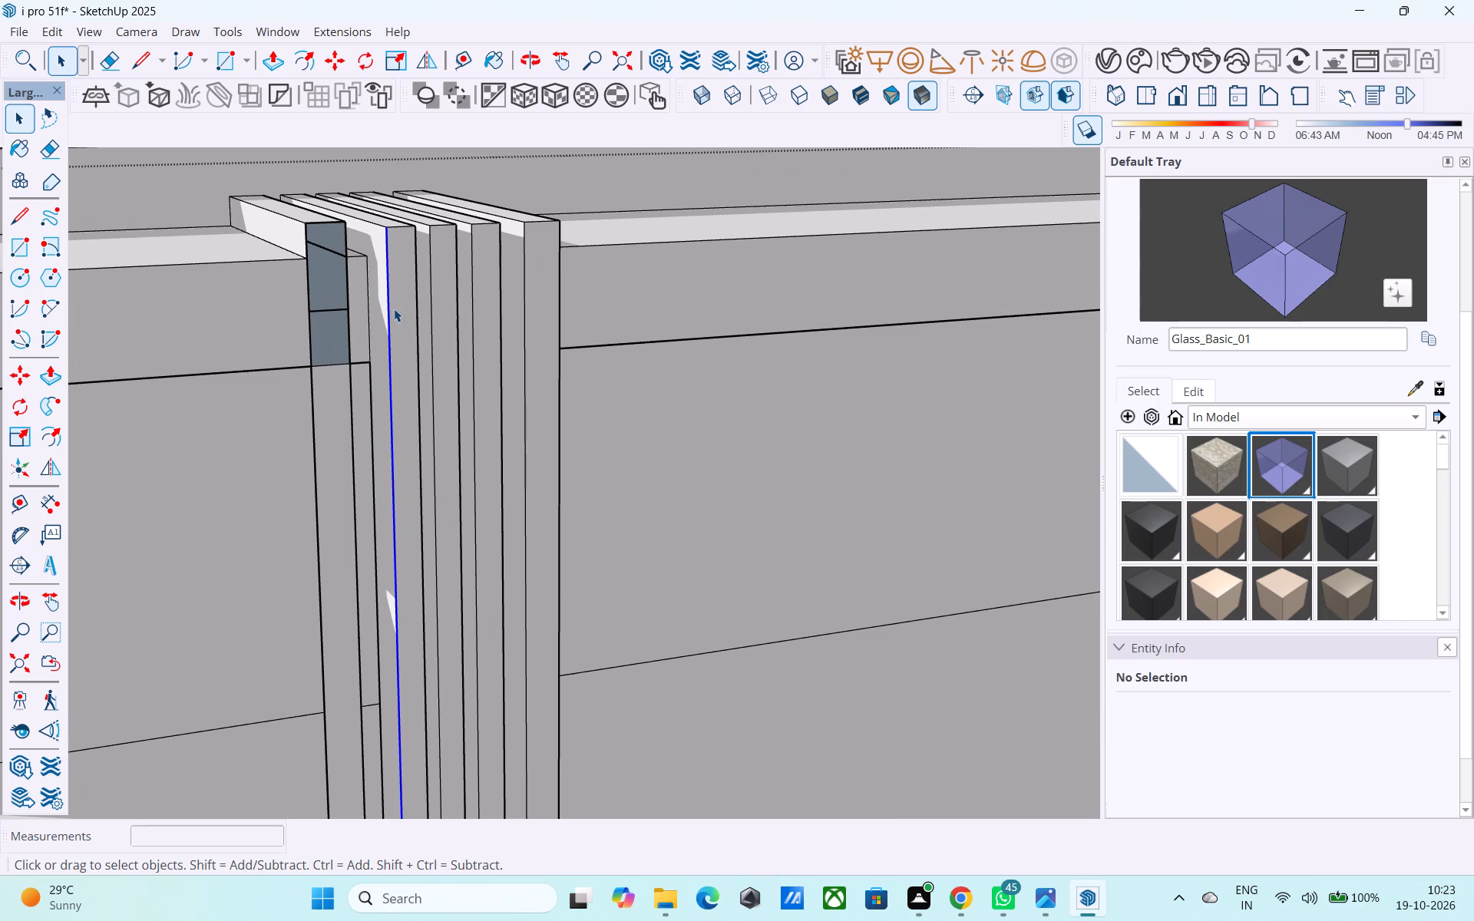
key(p)
double_click(397, 309)
double_click(436, 286)
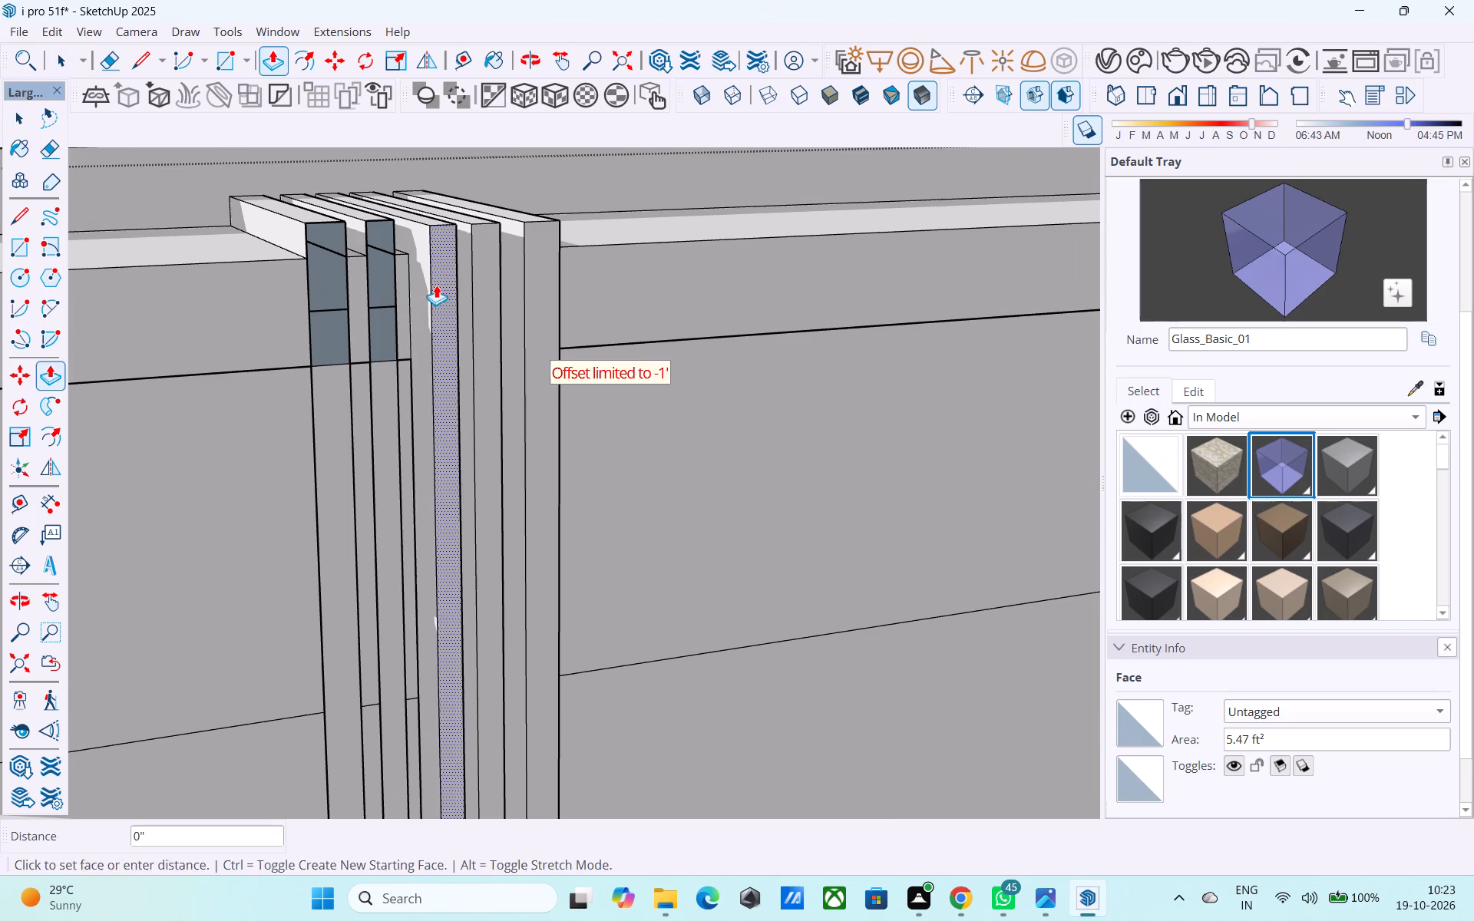
double_click(483, 273)
double_click(556, 278)
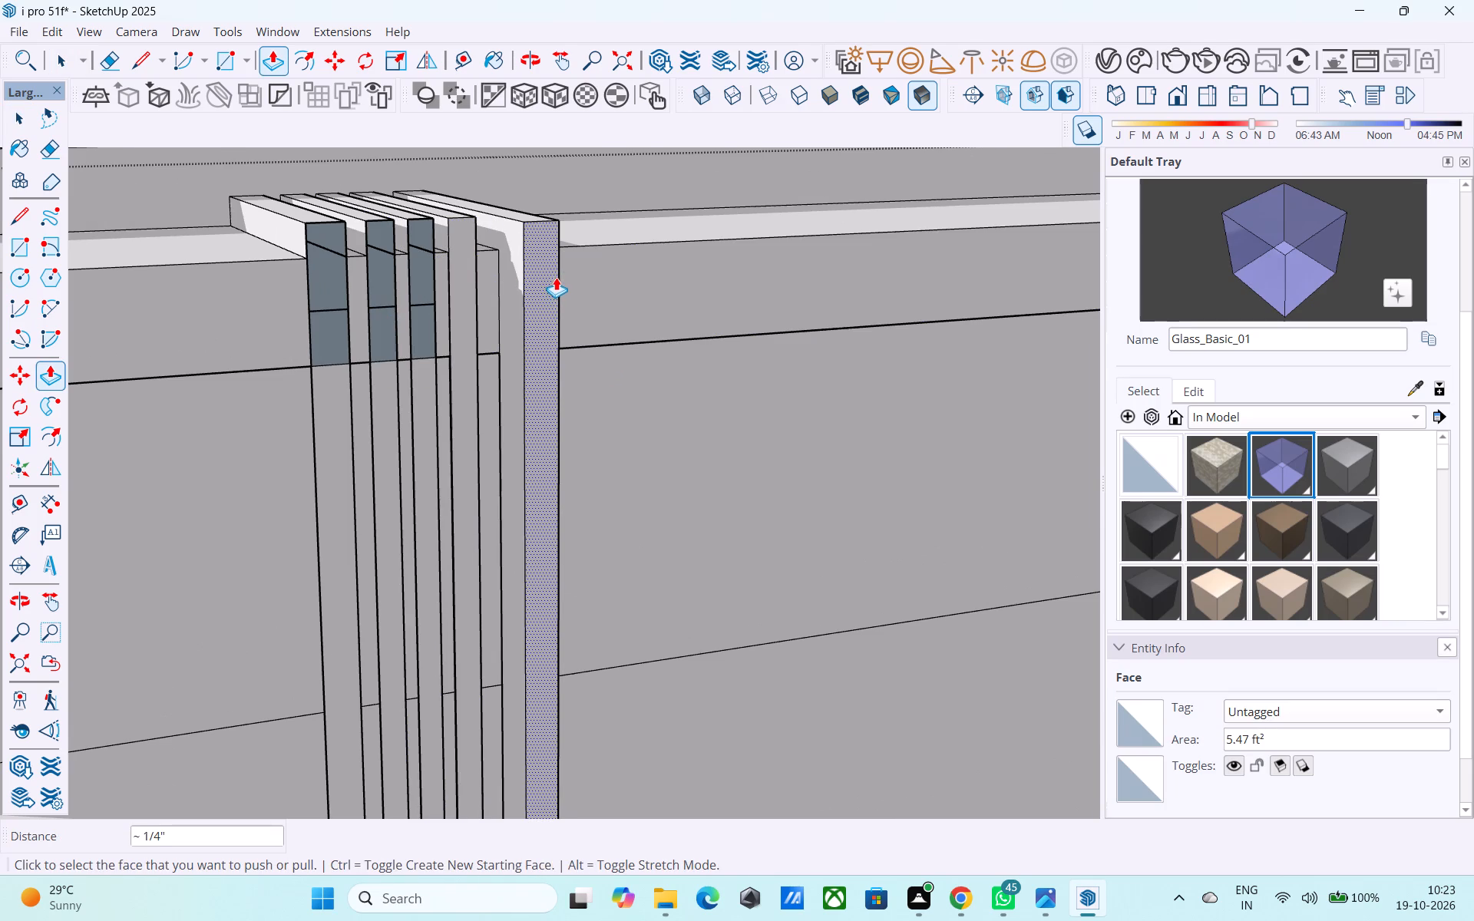
click(553, 279)
click(467, 275)
key(space)
Push the last two fins' front faces the remaining sliver back so they sit flush with the canopy slab's face.
middle_drag(496, 293, 241, 327)
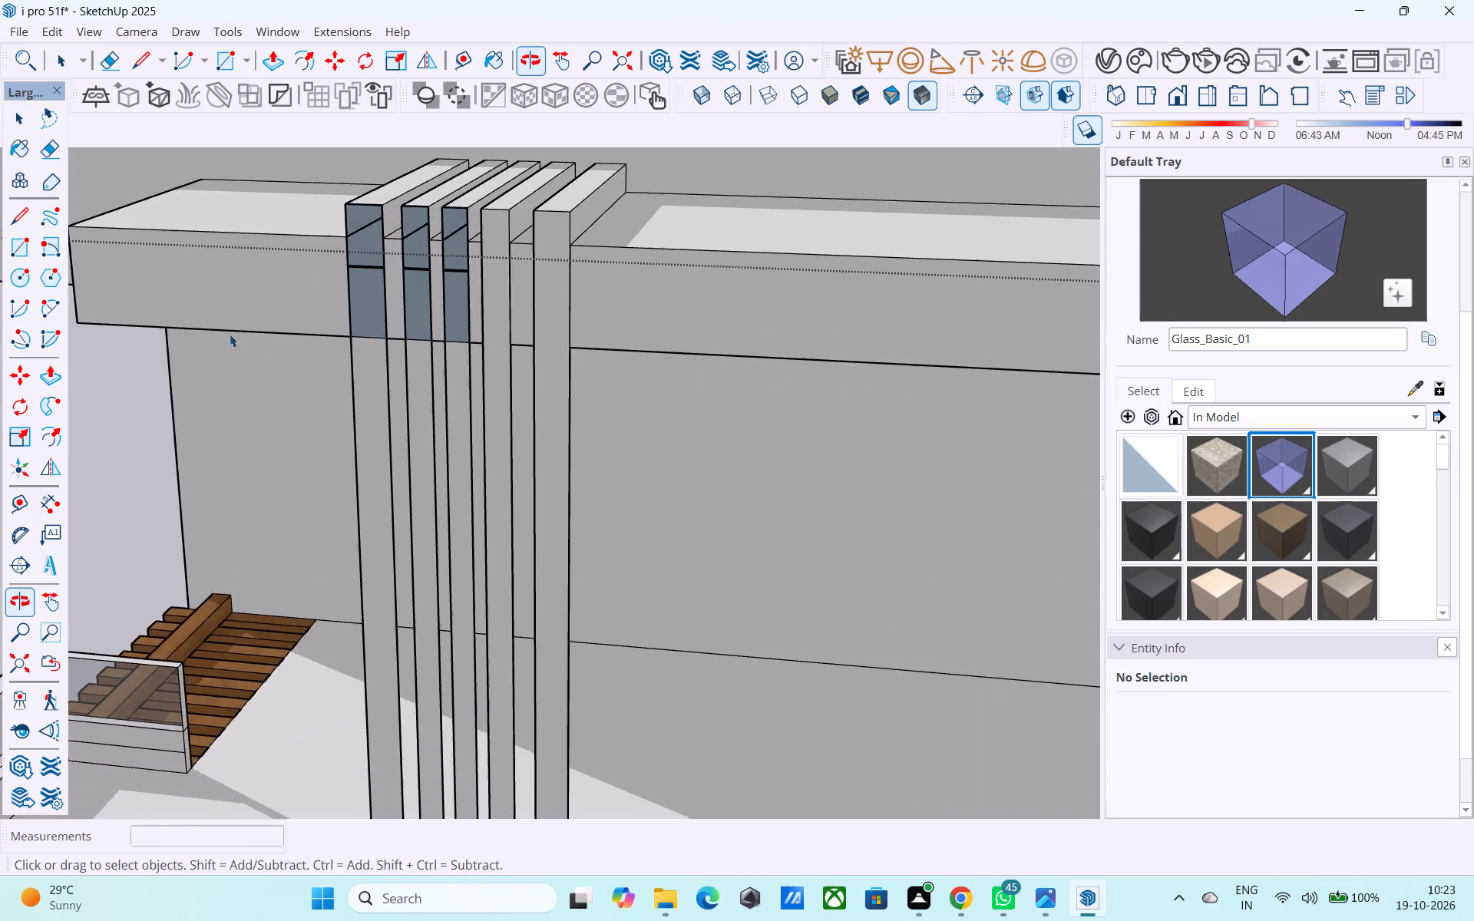
middle_drag(583, 315, 415, 316)
scroll(578, 321, up, 8)
middle_click(585, 298)
click(580, 300)
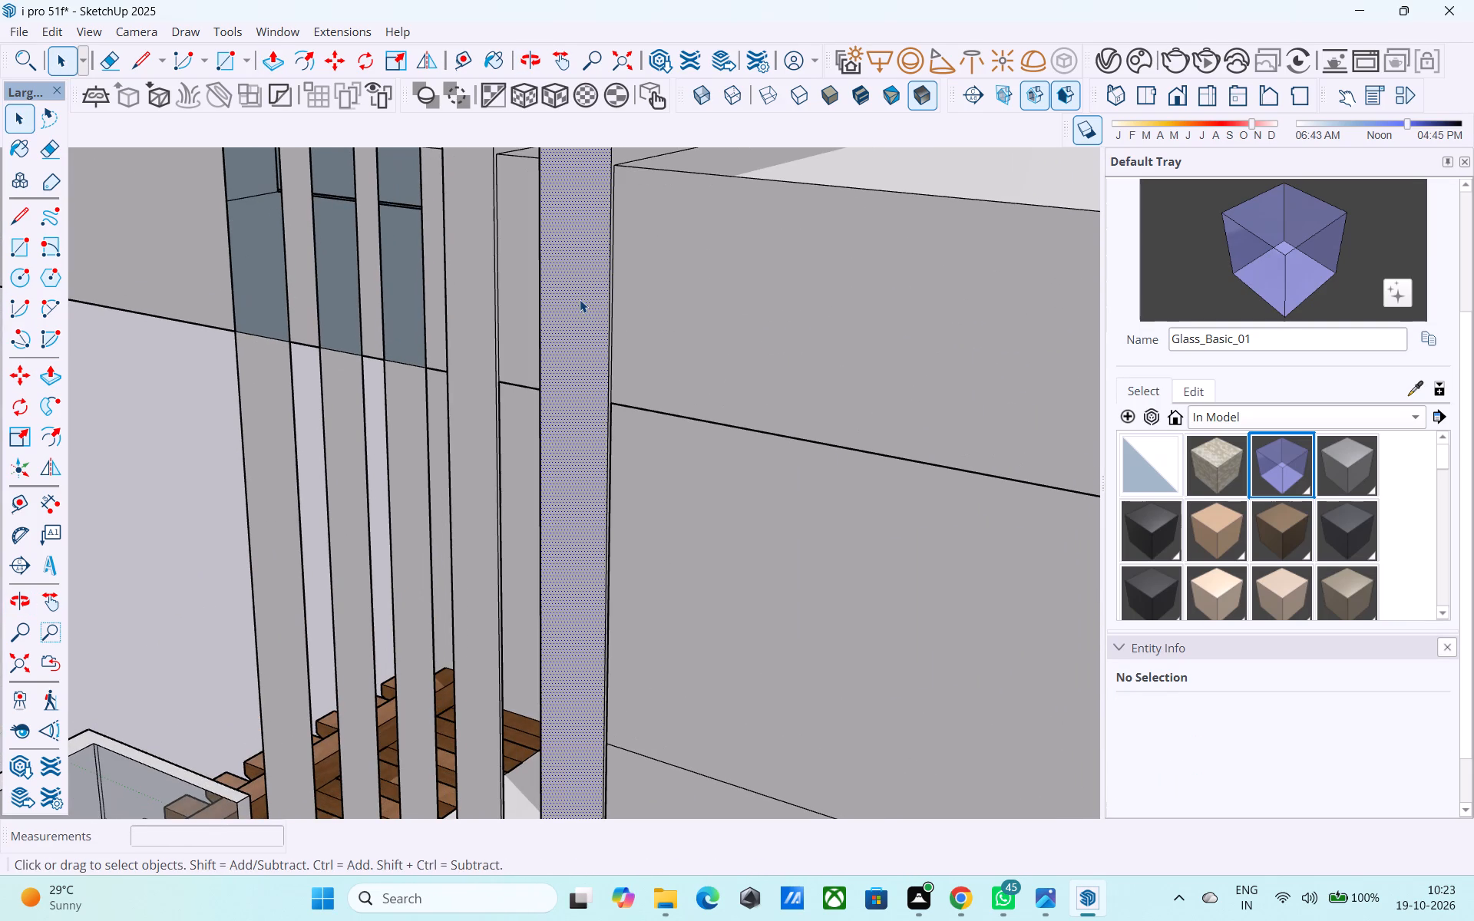
key(p)
click(580, 299)
click(689, 314)
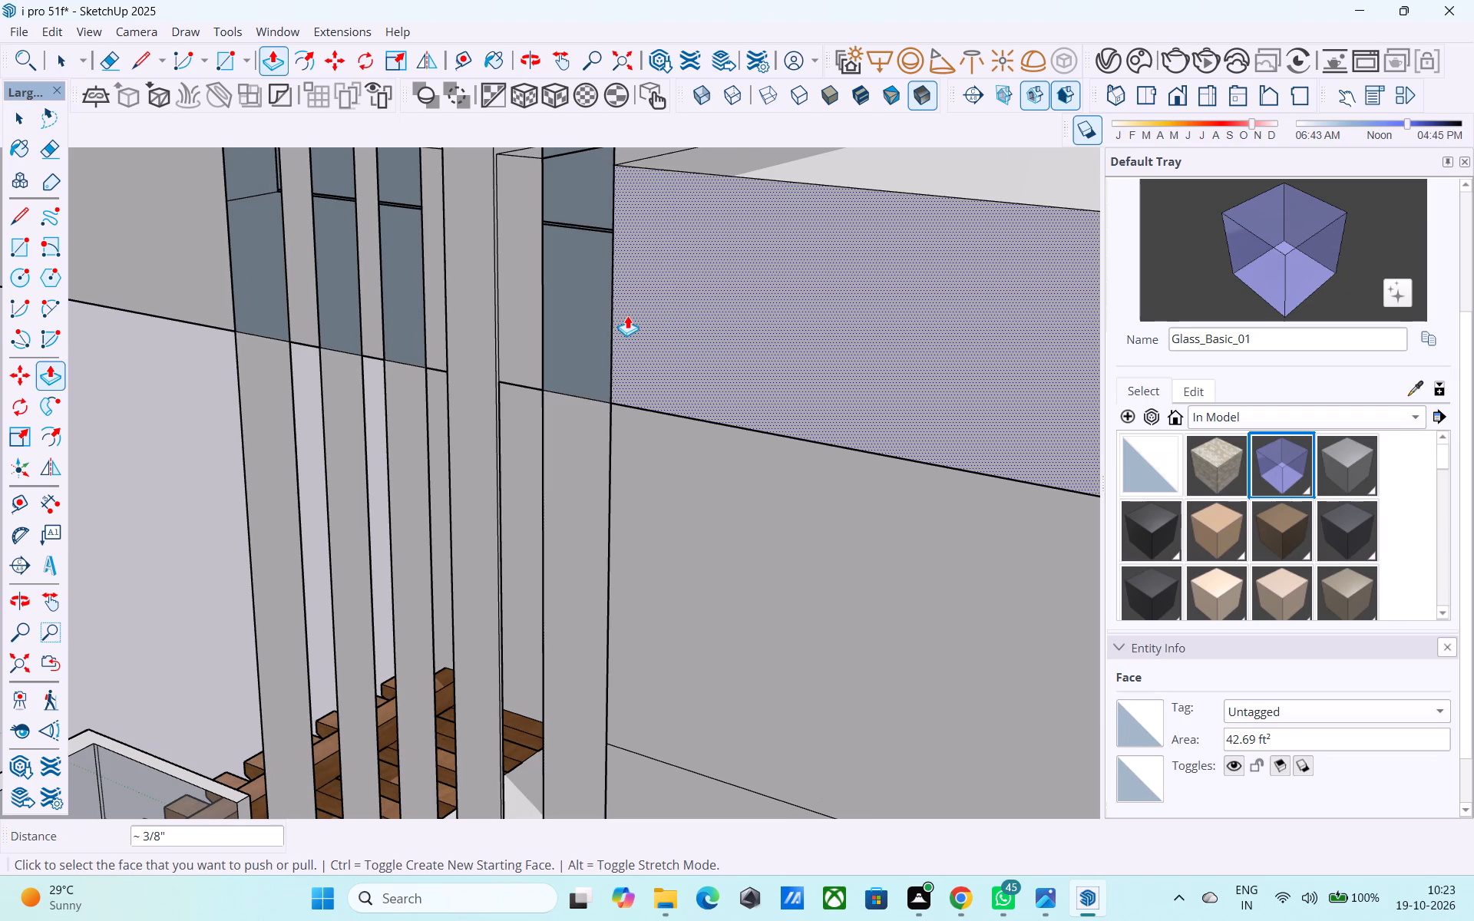
click(484, 309)
click(510, 309)
scroll(511, 308, down, 3)
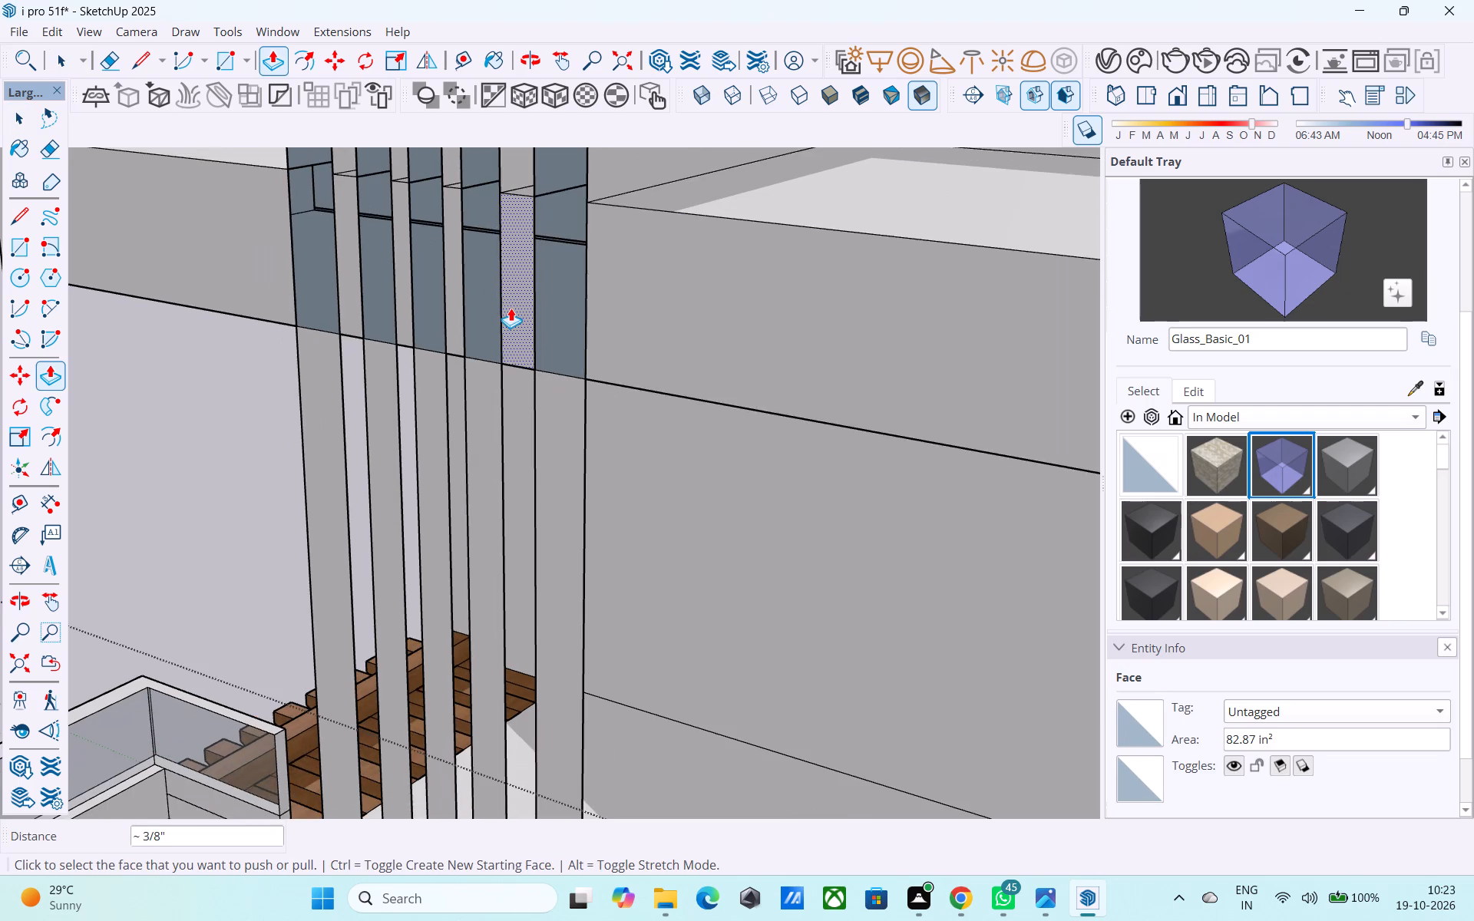
Close the openings in the canopy slab's front with a rectangle about 1' 6 5/8" by 3' 5 9/16" and erase its dividing edges.
middle_drag(510, 307, 514, 429)
key(r)
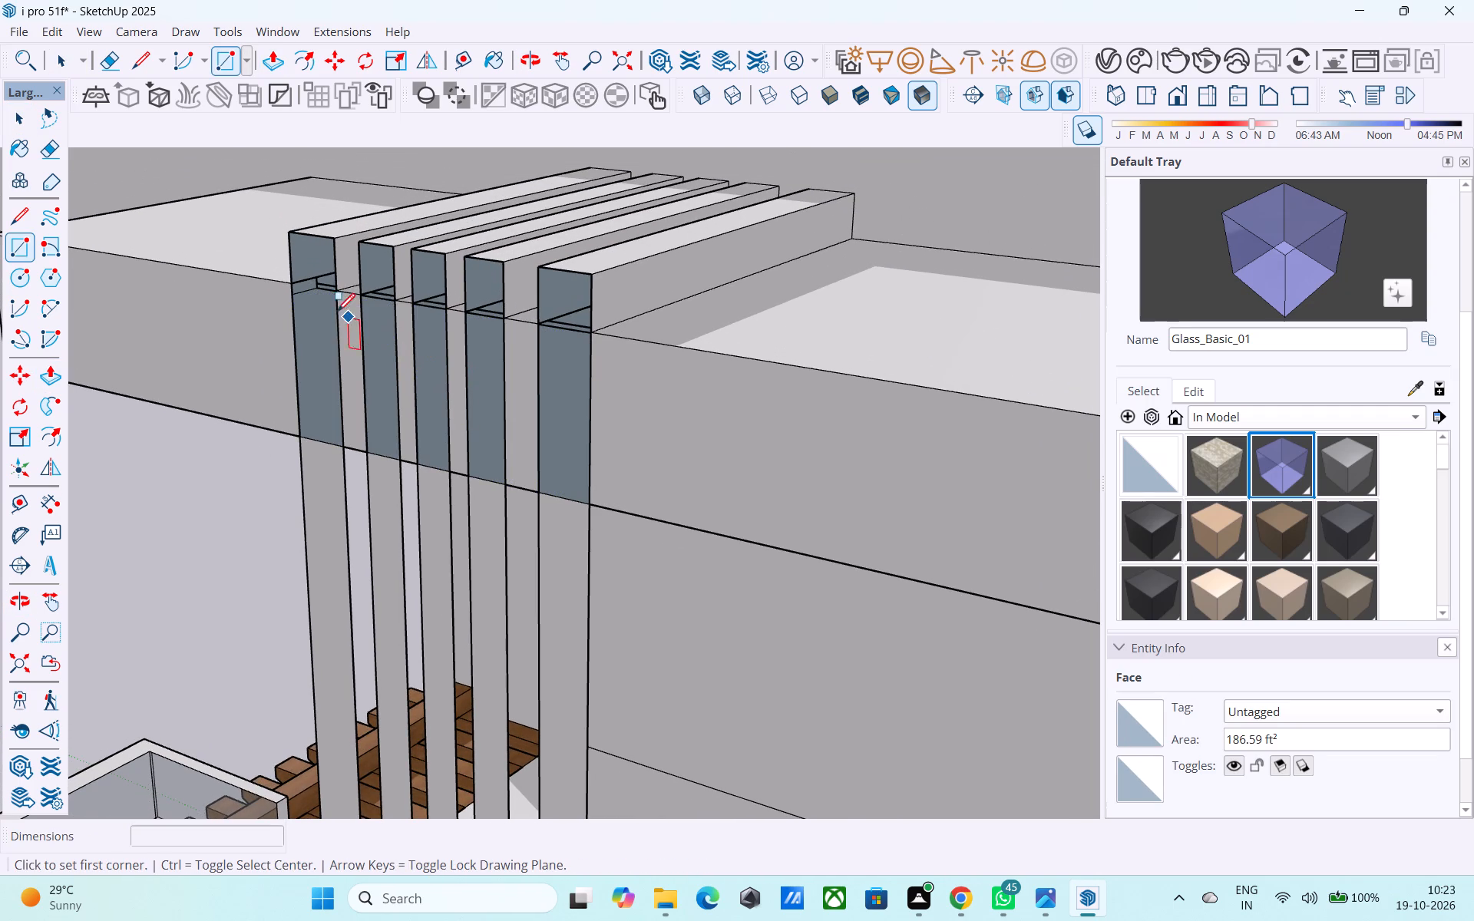
click(294, 289)
click(588, 500)
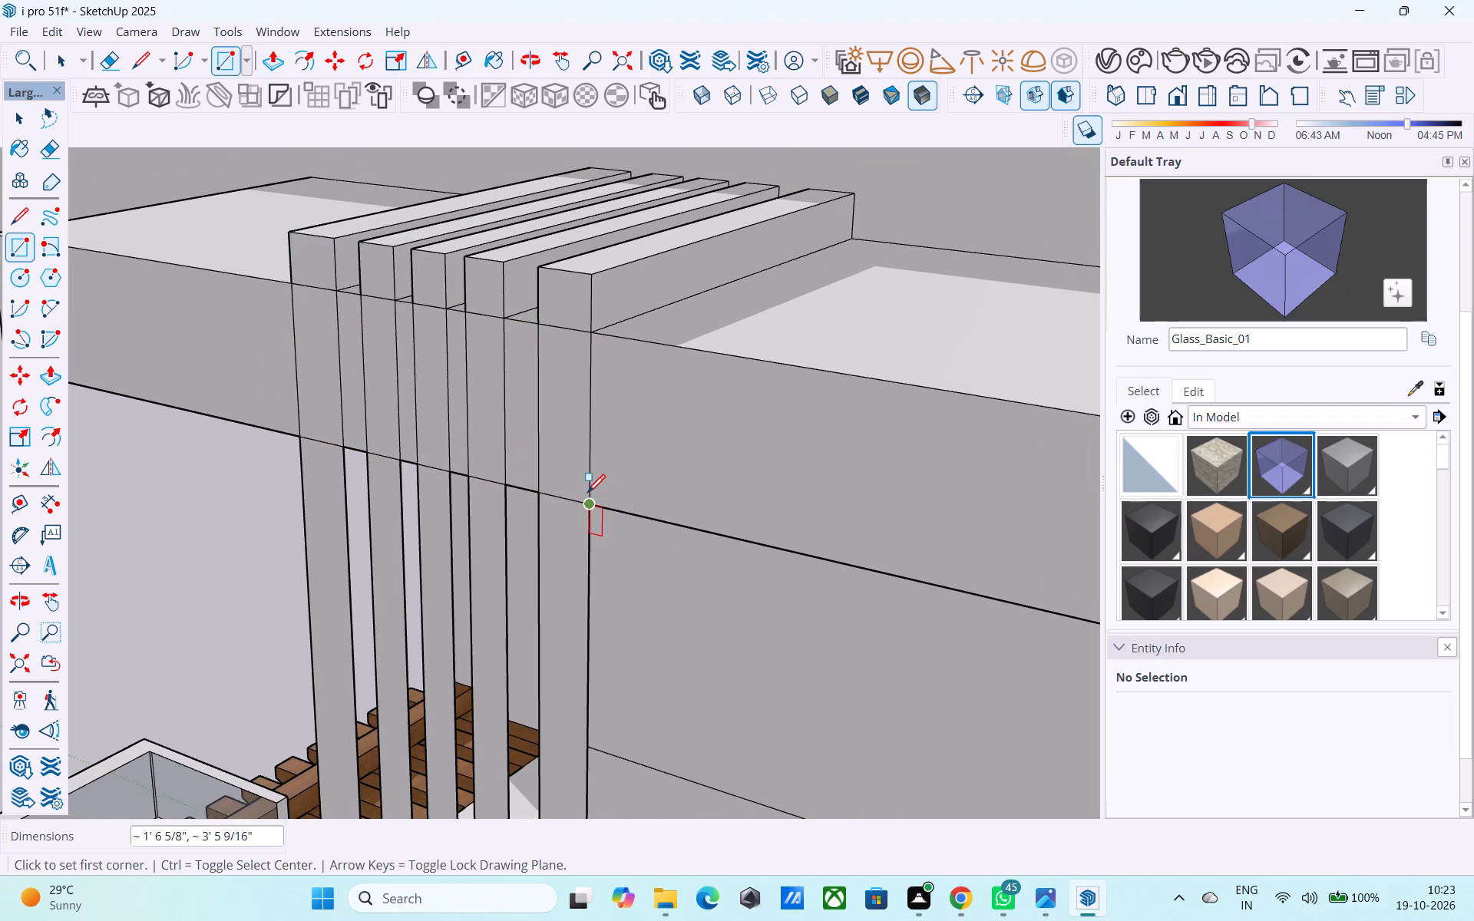
key(e)
drag(636, 468, 200, 347)
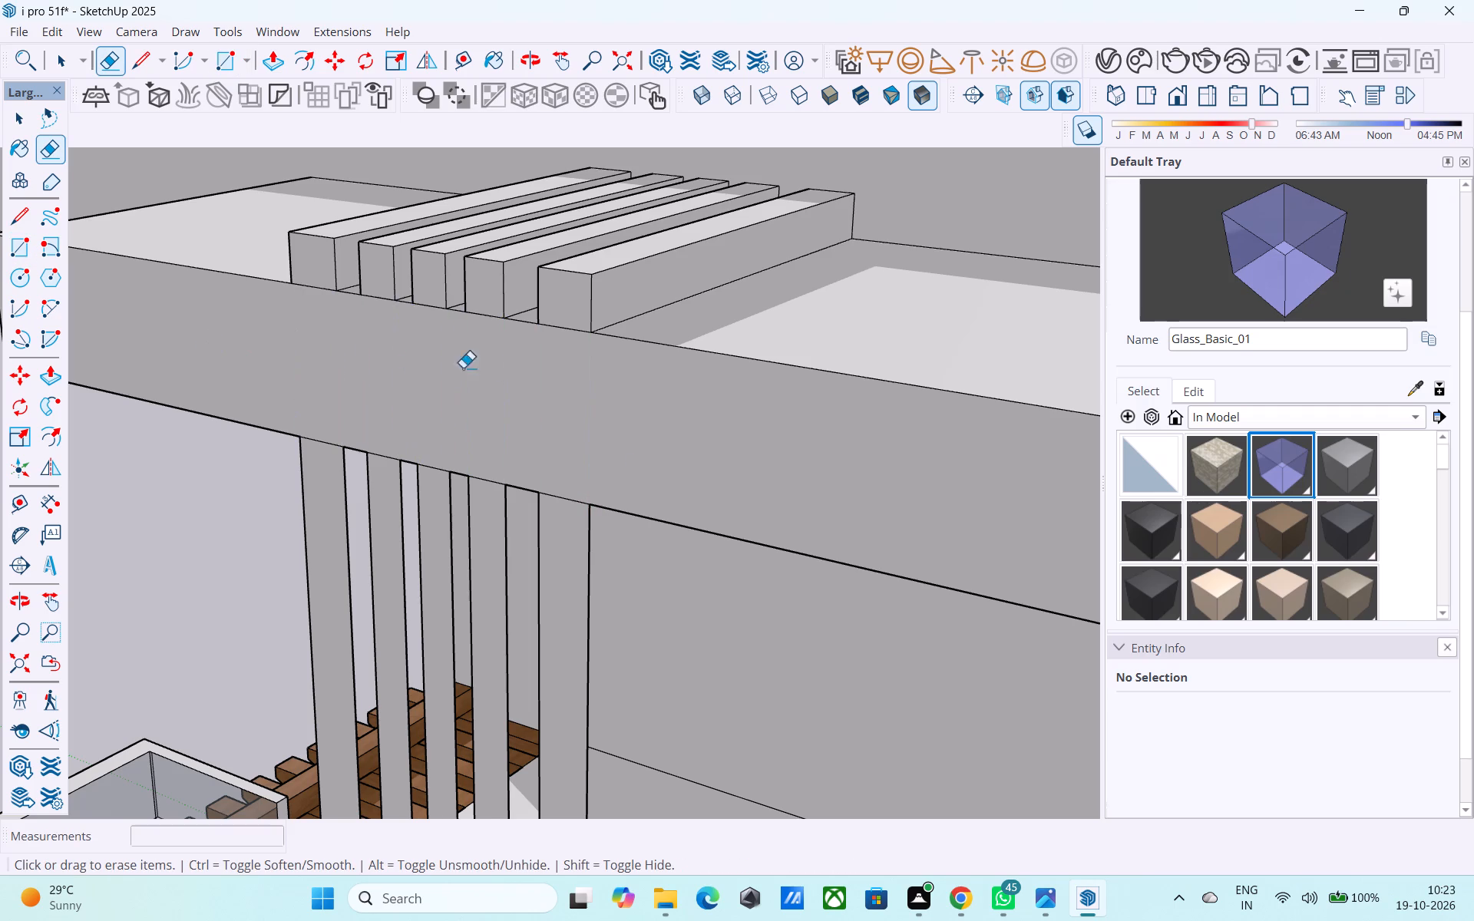
Erase the fins' vertical legs below the canopy slab, keeping the short pieces on top of it.
scroll(517, 374, down, 4)
middle_drag(520, 389, 501, 418)
scroll(522, 404, down, 5)
shift+middle_drag(522, 407, 669, 360)
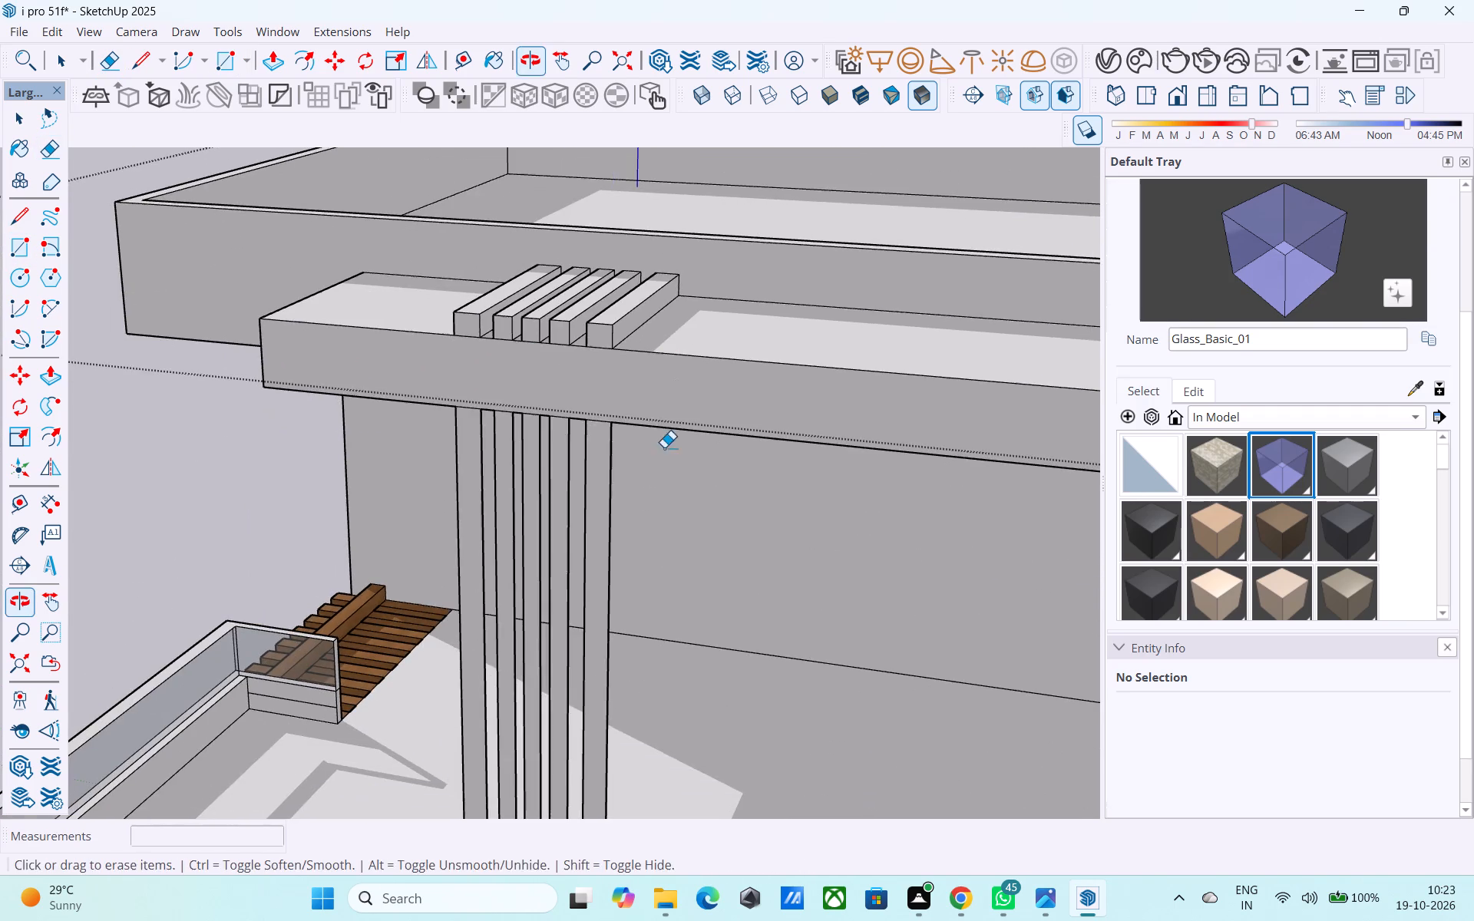
middle_drag(651, 519, 710, 421)
drag(772, 452, 474, 460)
Erase the leftover fin base edges on the terrace floor.
shift+middle_drag(636, 420, 628, 395)
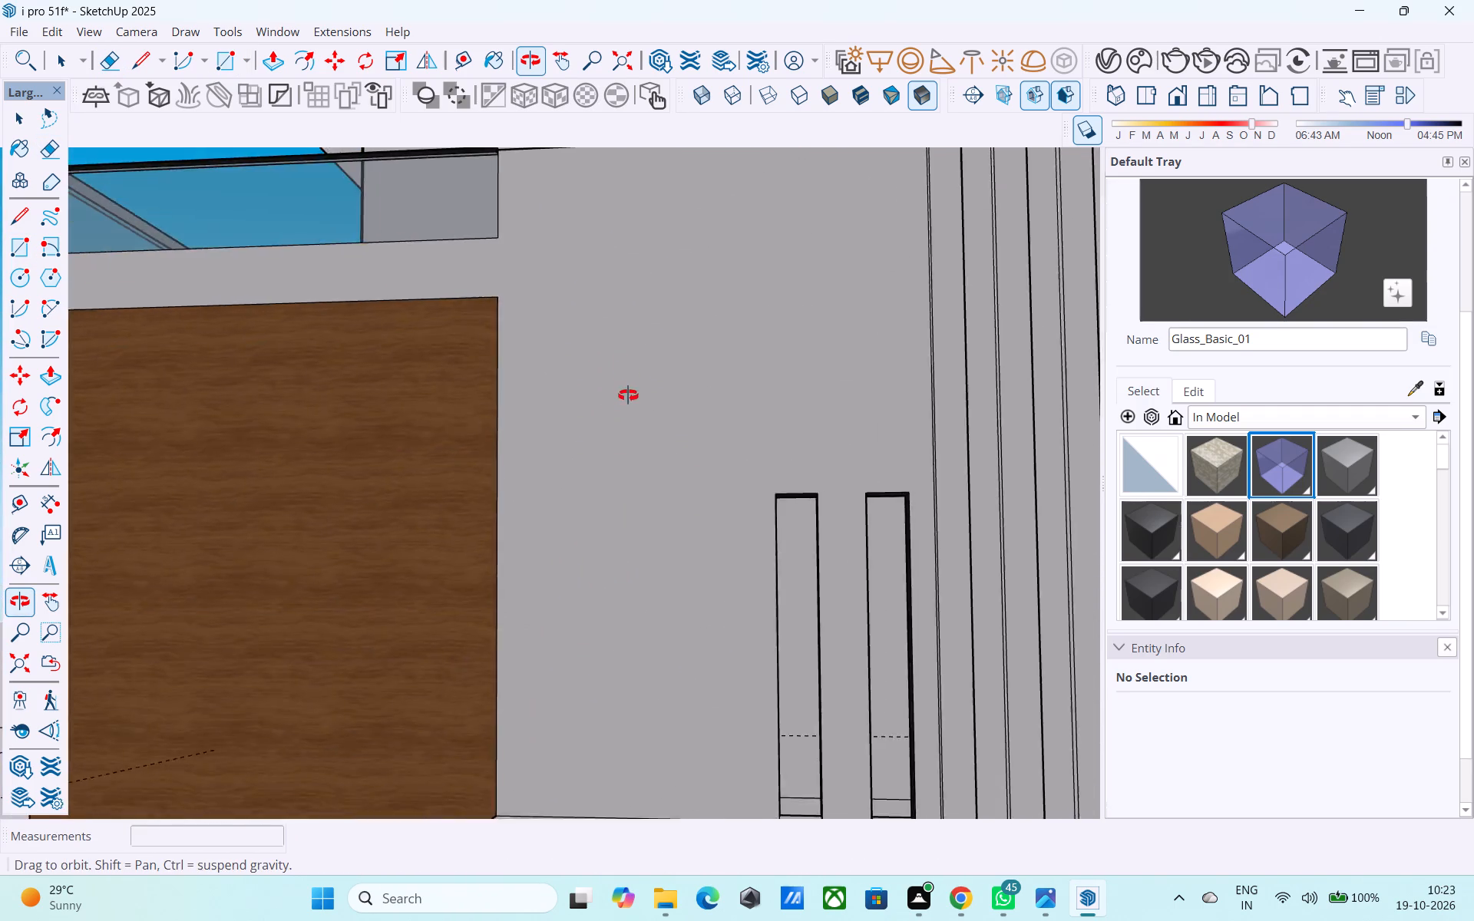
shift+middle_drag(628, 395, 640, 437)
scroll(640, 433, down, 3)
middle_drag(638, 435, 619, 636)
shift+middle_drag(636, 626, 627, 374)
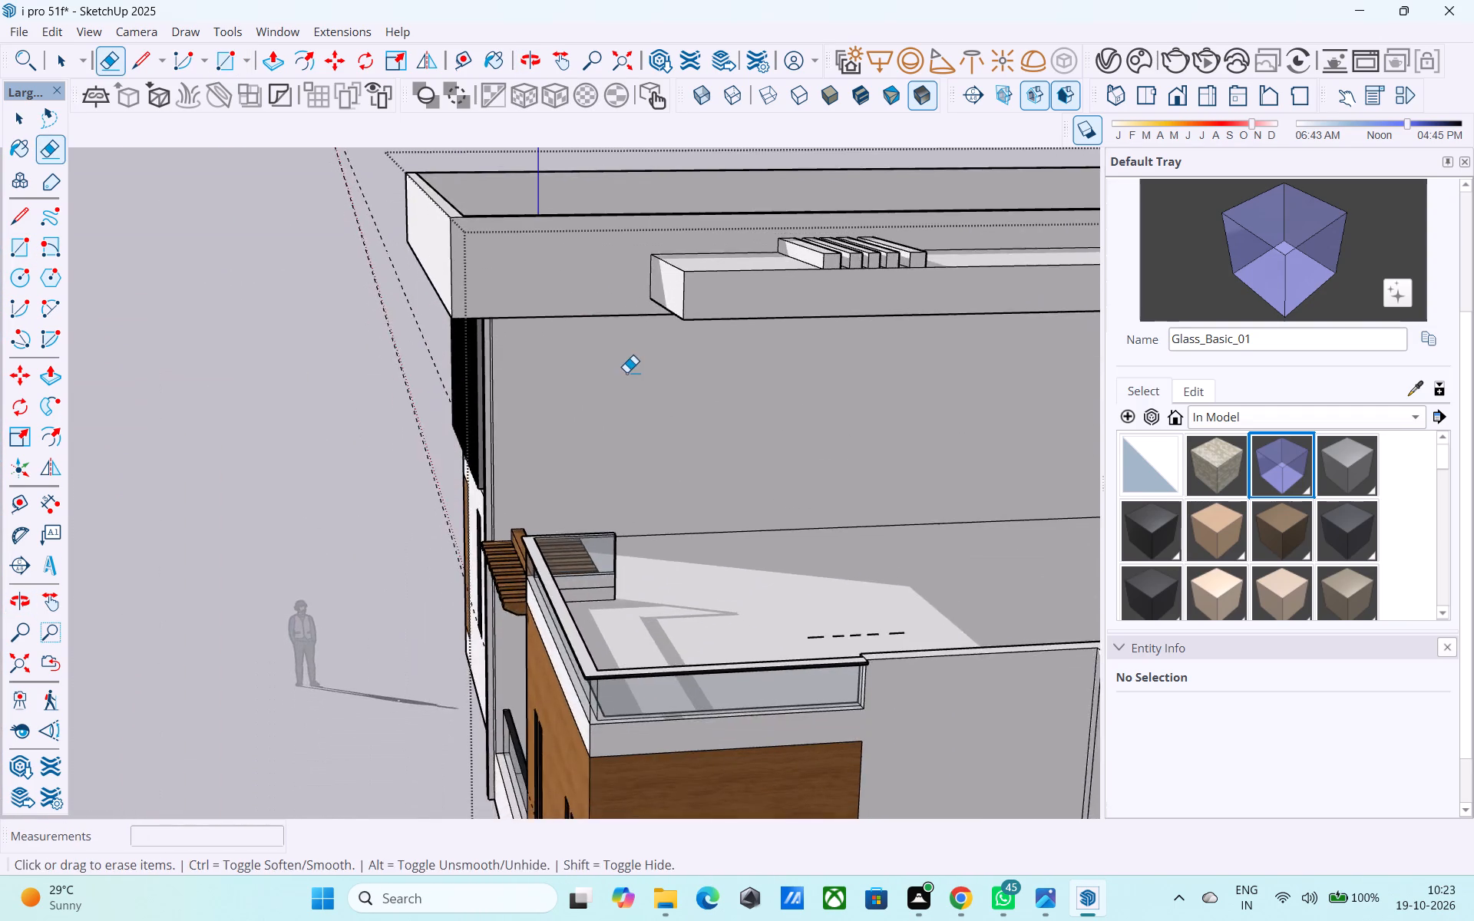
scroll(626, 372, down, 2)
middle_drag(715, 497, 669, 382)
scroll(783, 578, up, 3)
drag(801, 550, 722, 564)
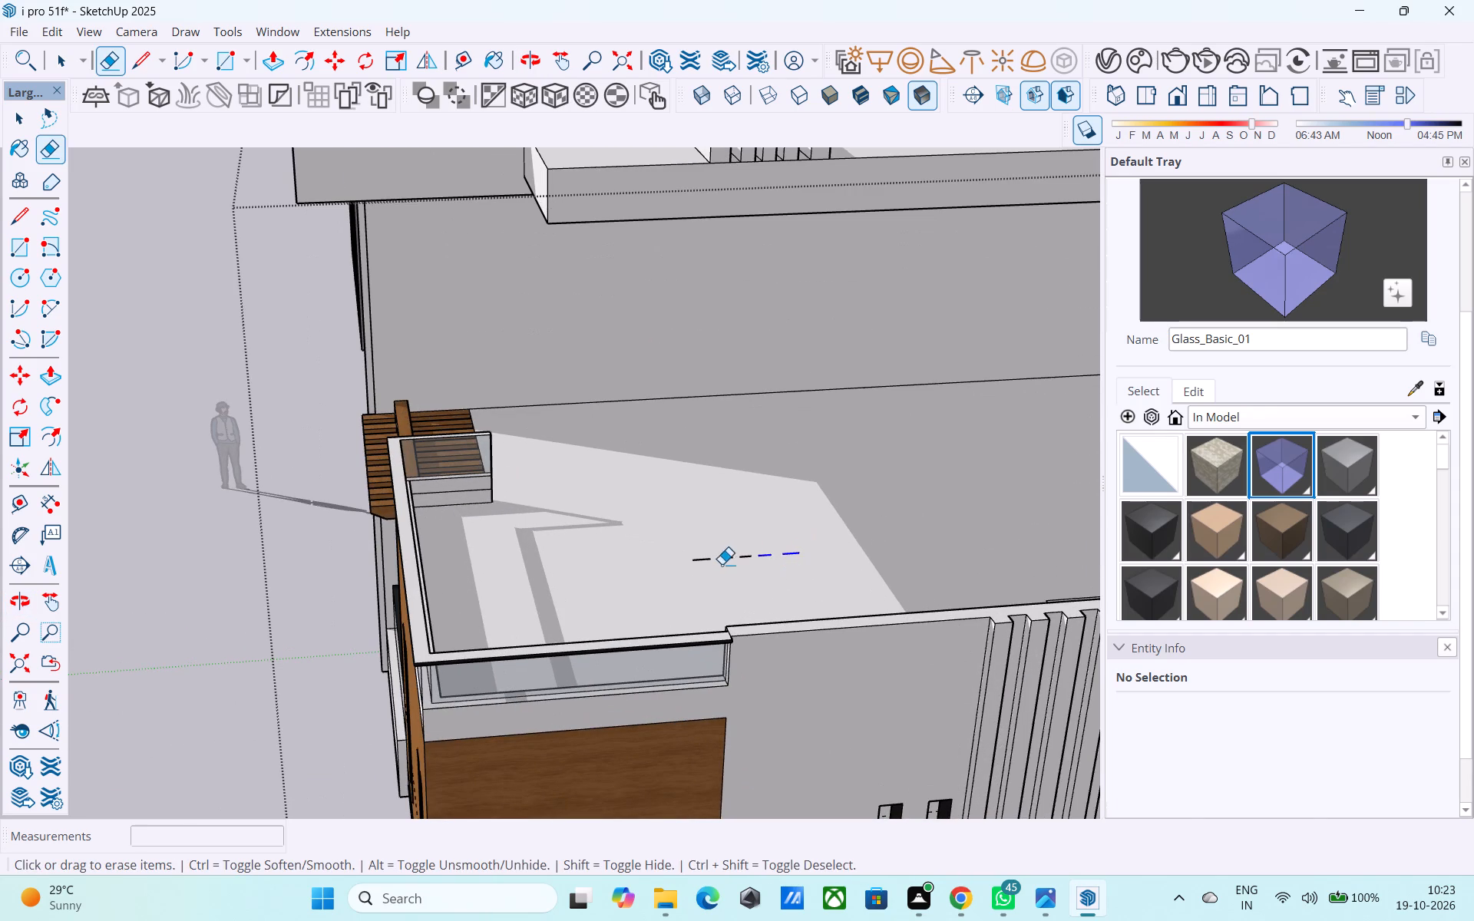
drag(722, 564, 734, 560)
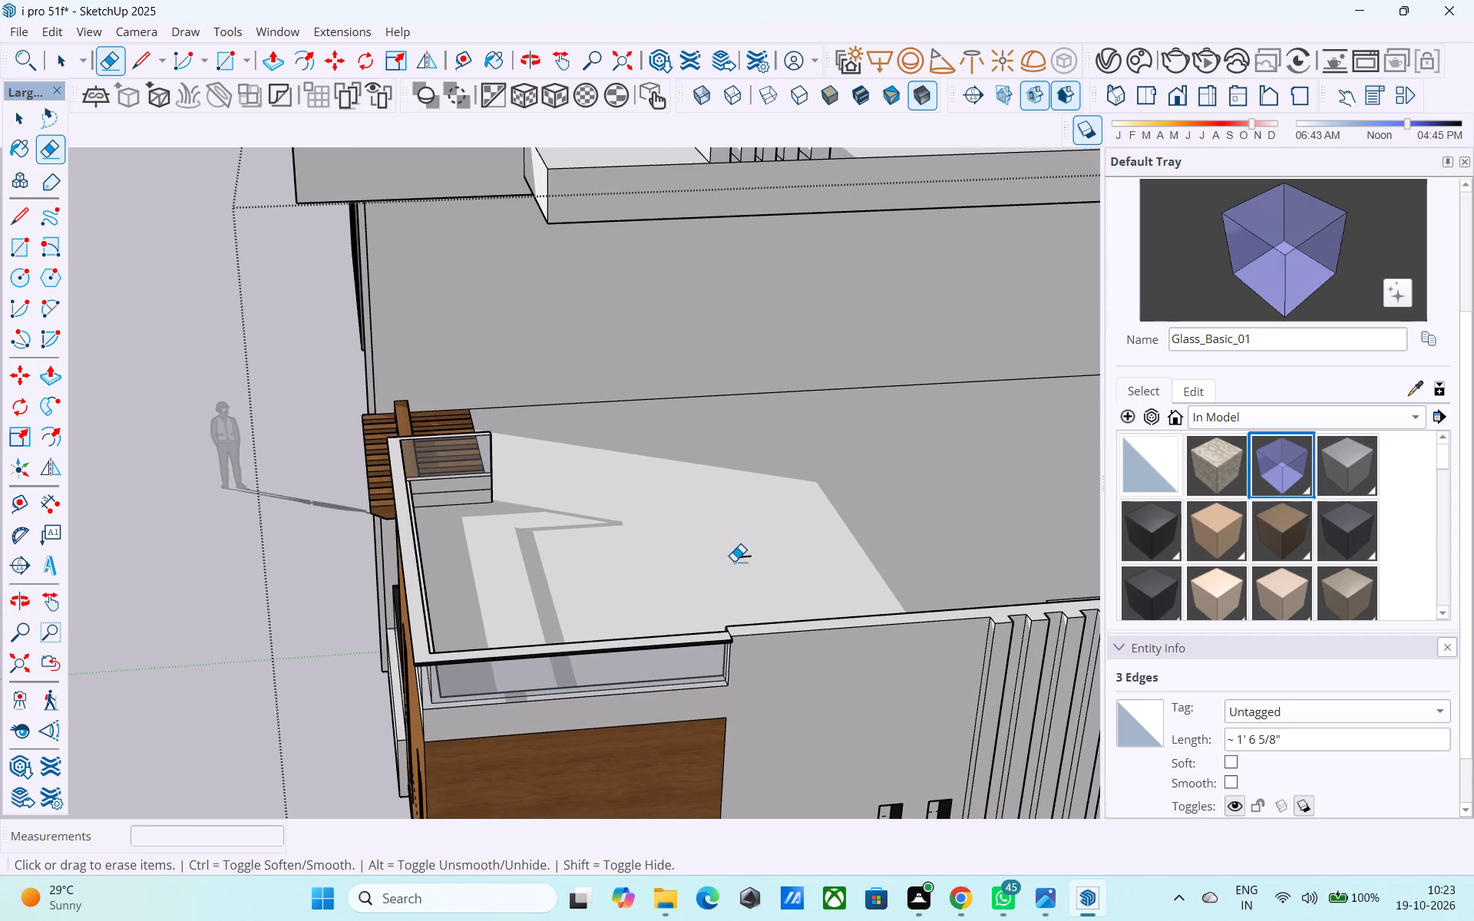
drag(746, 550, 752, 564)
Pull the front face of the first fin piece on top of the canopy slab out 7' over the terrace.
scroll(754, 550, down, 4)
shift+middle_drag(741, 564, 667, 655)
scroll(719, 479, up, 3)
key(space)
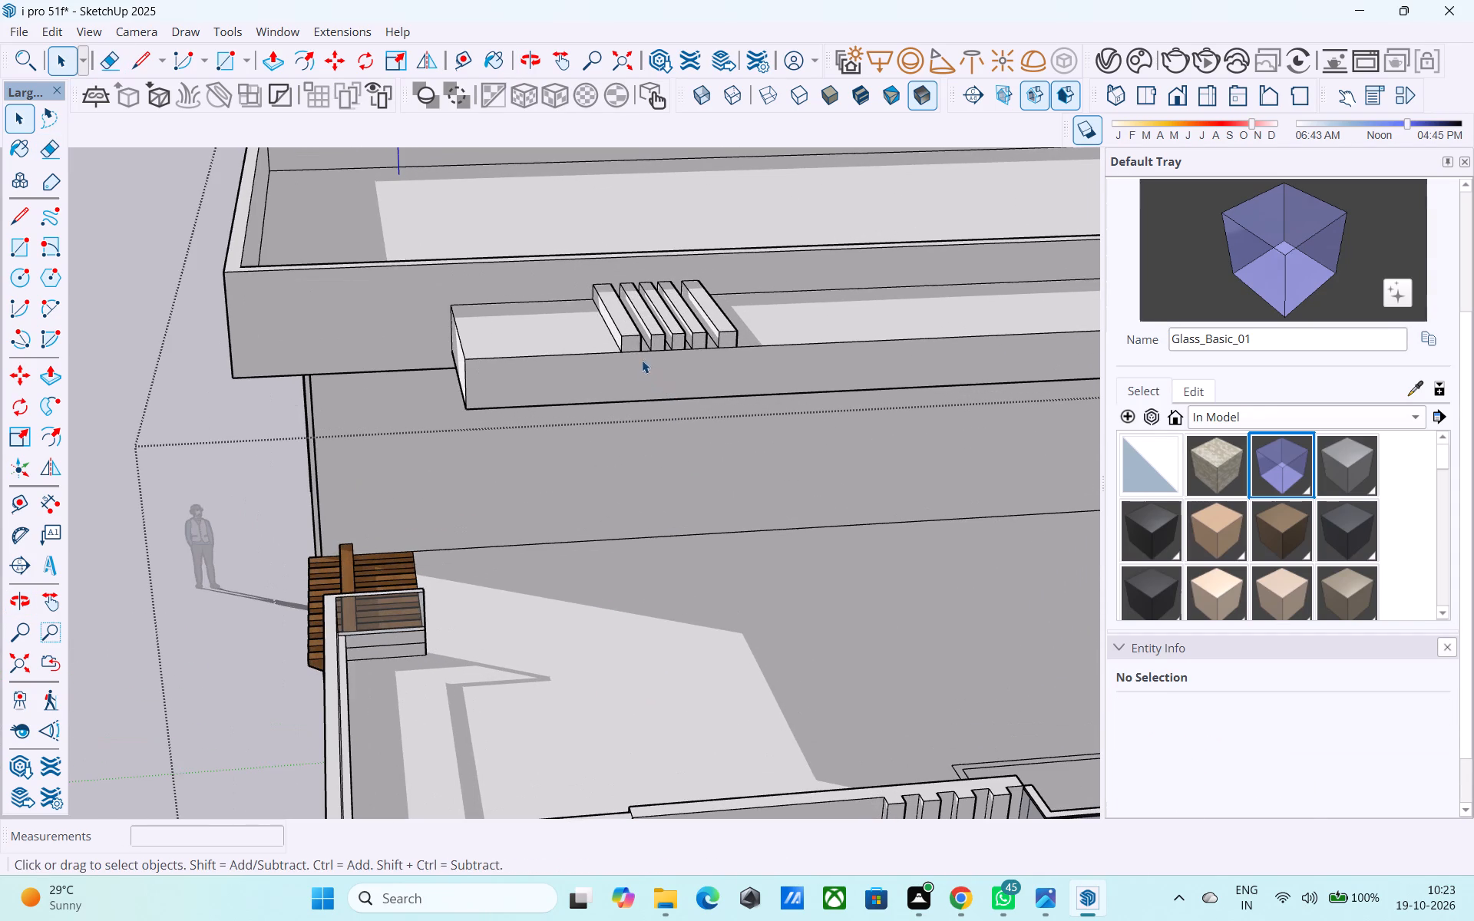
click(632, 341)
key(p)
click(632, 340)
scroll(643, 414, down, 2)
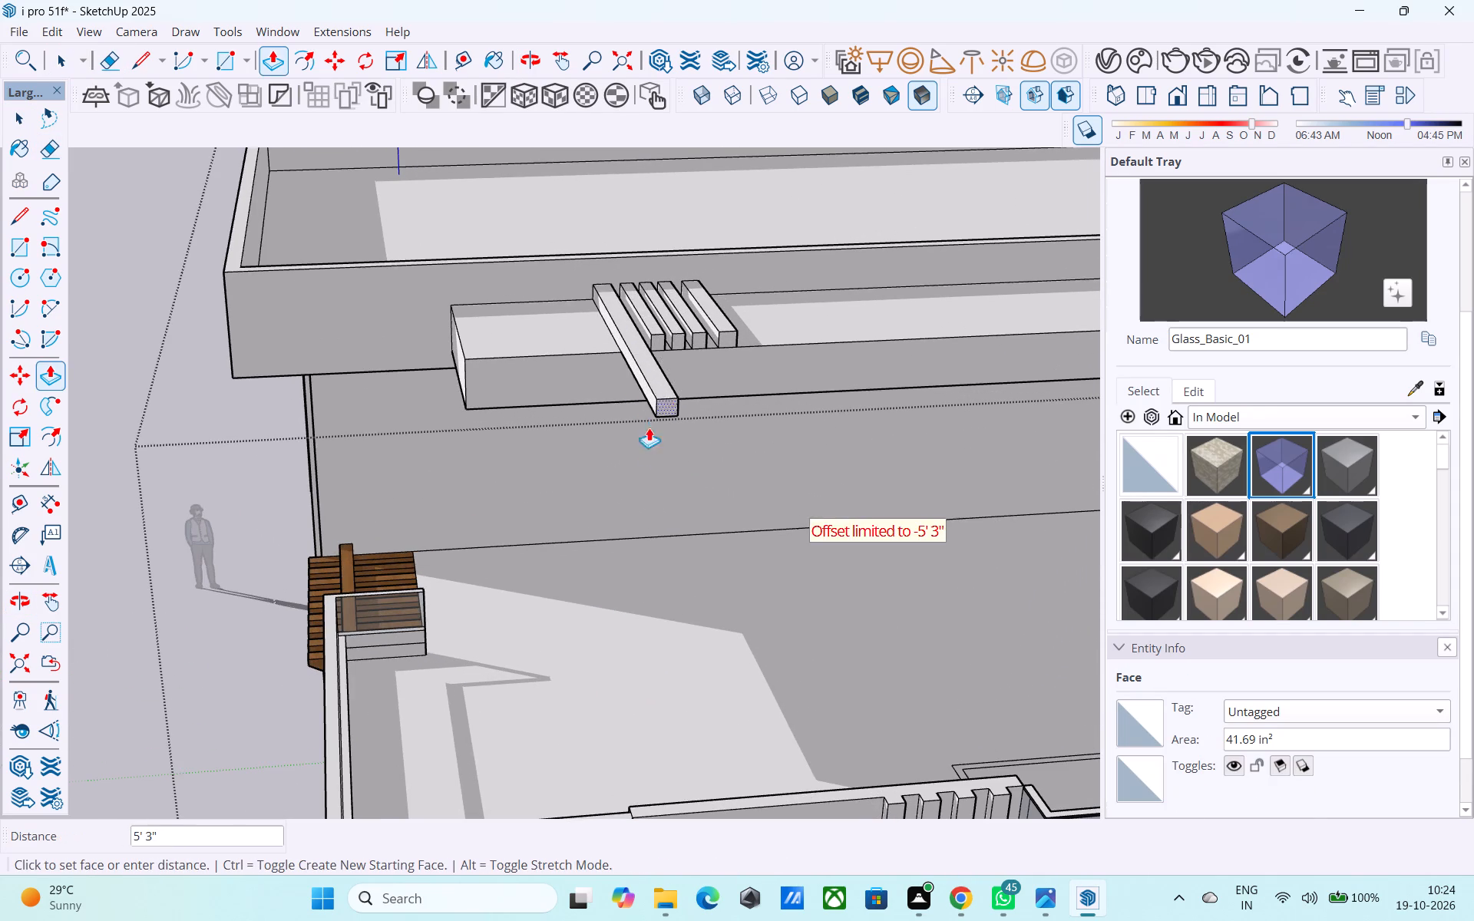
scroll(649, 427, down, 2)
middle_drag(681, 504, 925, 422)
shift+middle_drag(1045, 490, 725, 405)
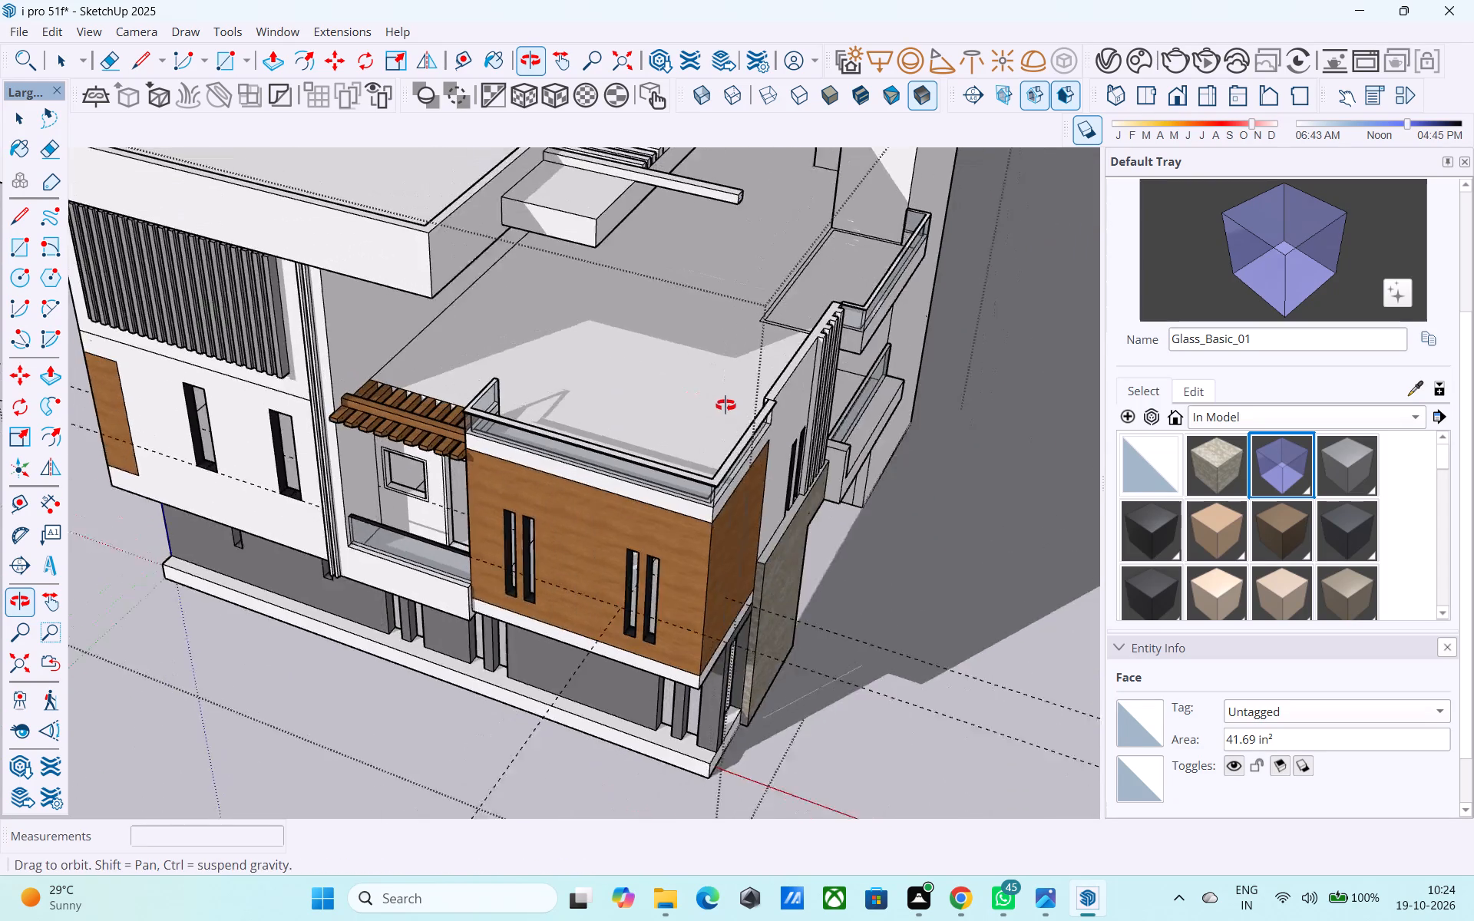
shift+middle_drag(725, 405, 727, 406)
scroll(730, 398, up, 2)
shift+middle_drag(756, 397, 728, 444)
text(7')
key(Return)
scroll(675, 434, down, 3)
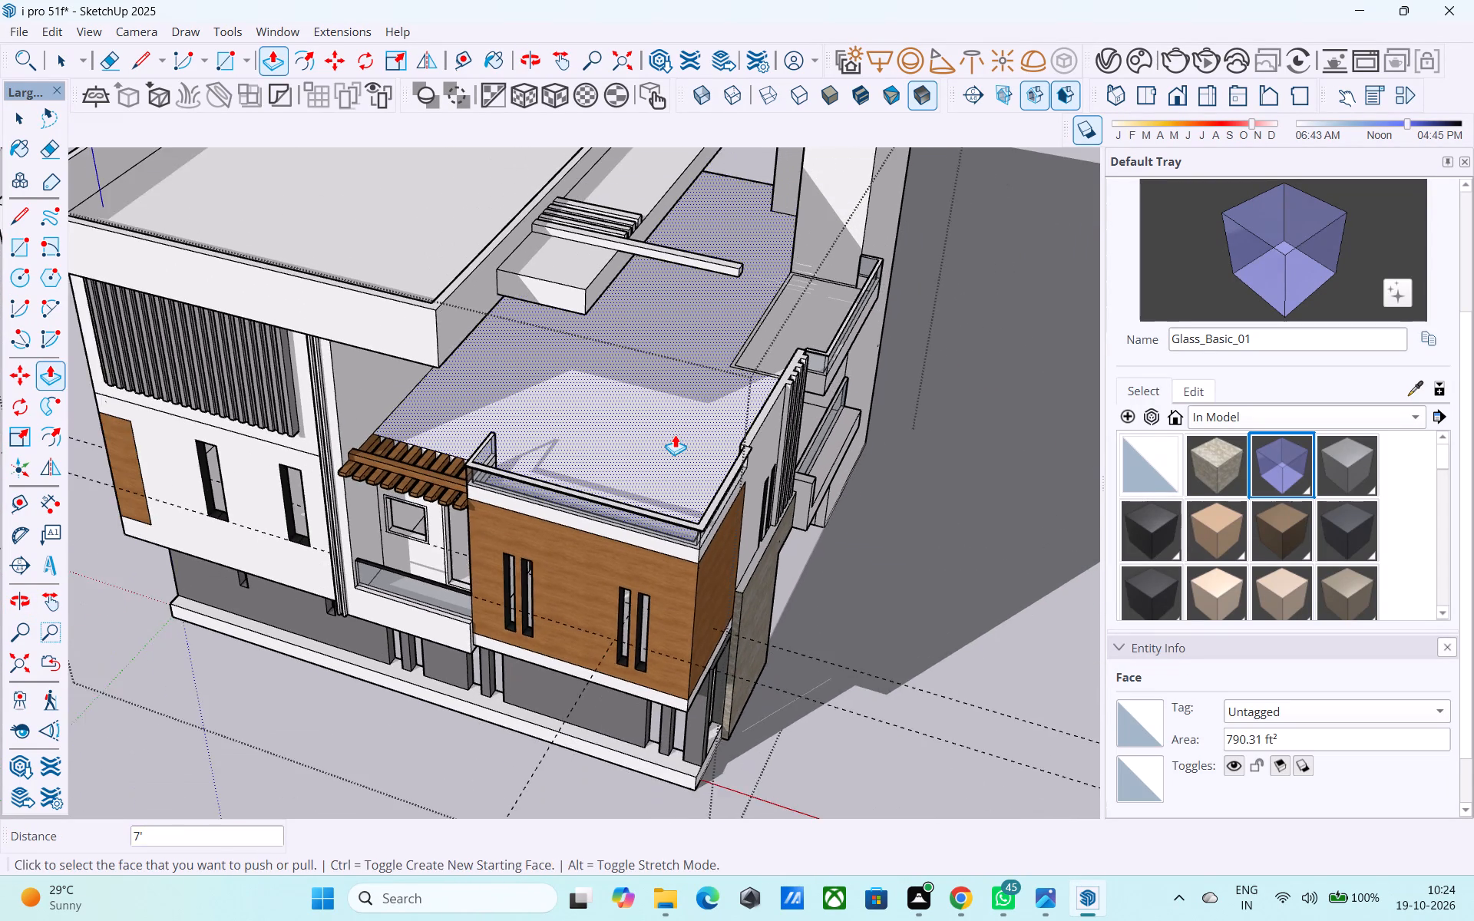
Examine the extended fin over the terrace from above and from street level.
shift+middle_drag(675, 434, 703, 554)
shift+middle_drag(745, 529, 801, 563)
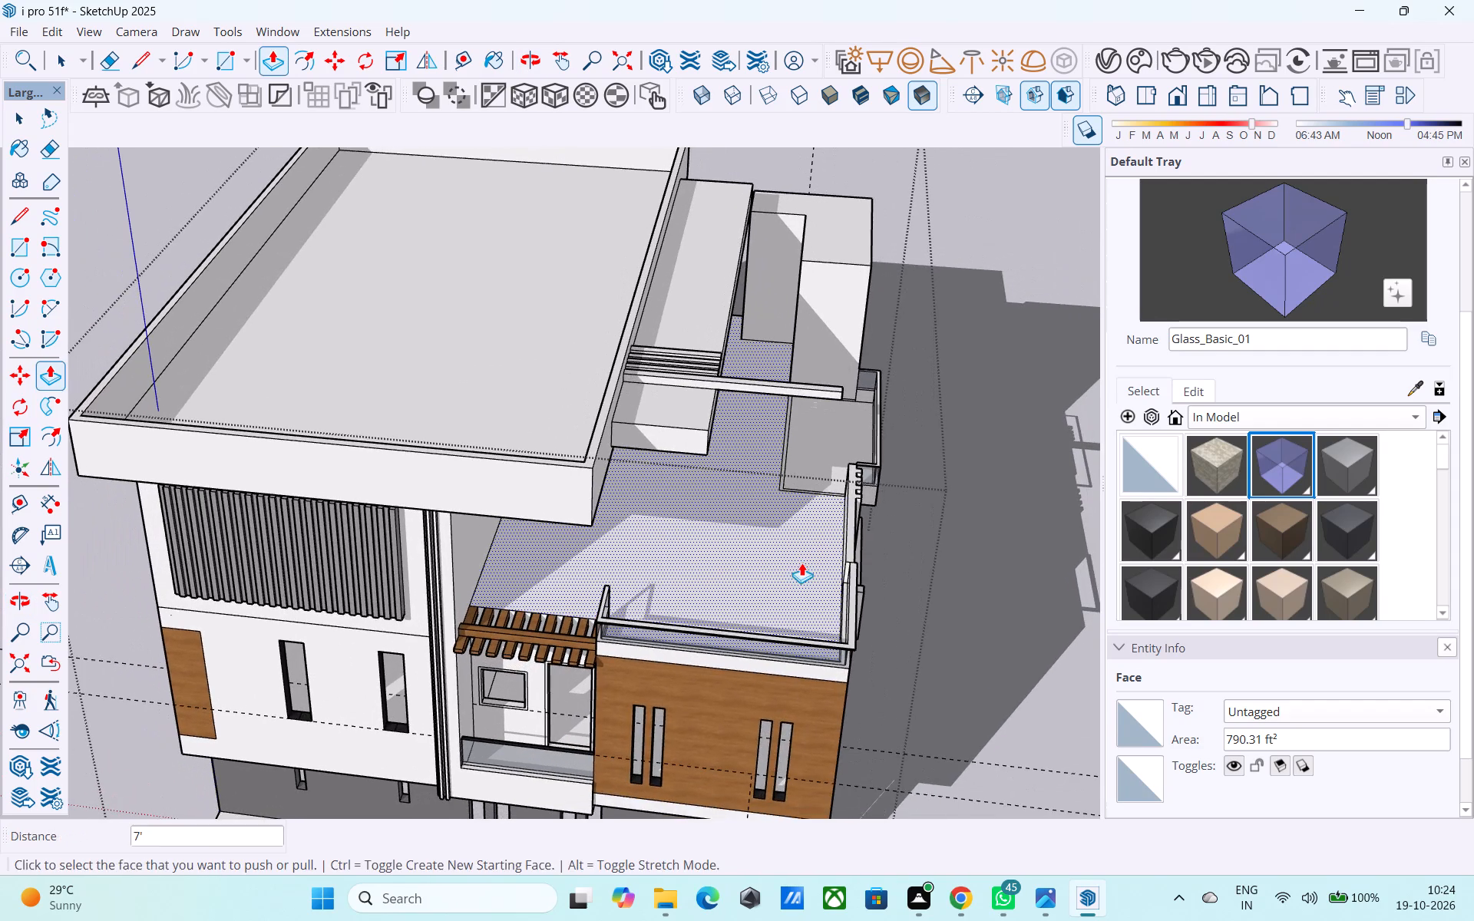
shift+middle_drag(801, 535, 803, 566)
shift+middle_drag(802, 566, 755, 586)
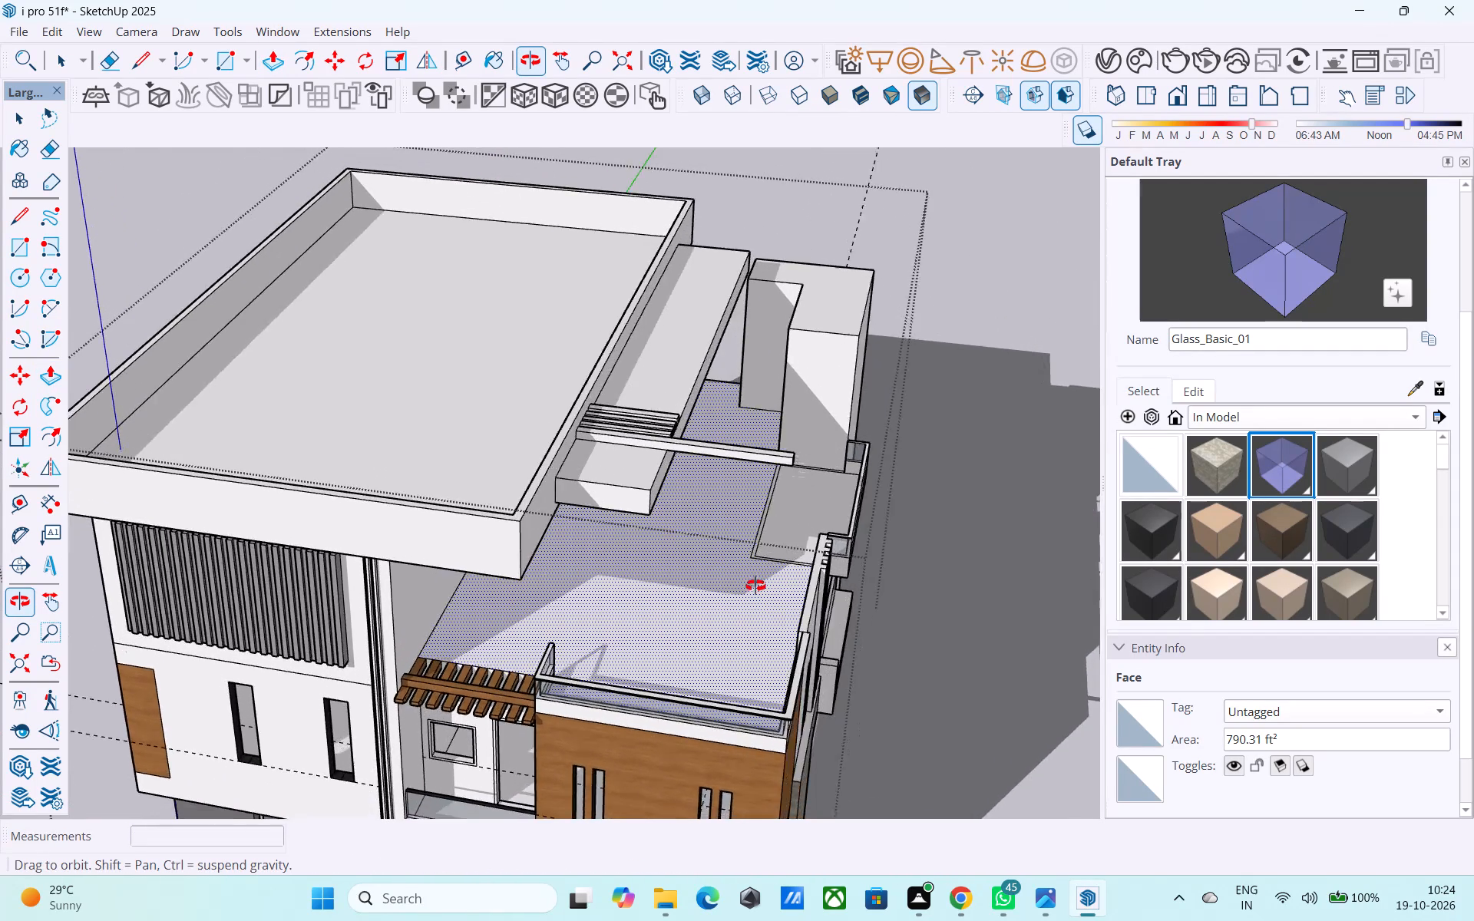
shift+middle_drag(755, 586, 466, 618)
shift+middle_drag(466, 596, 885, 453)
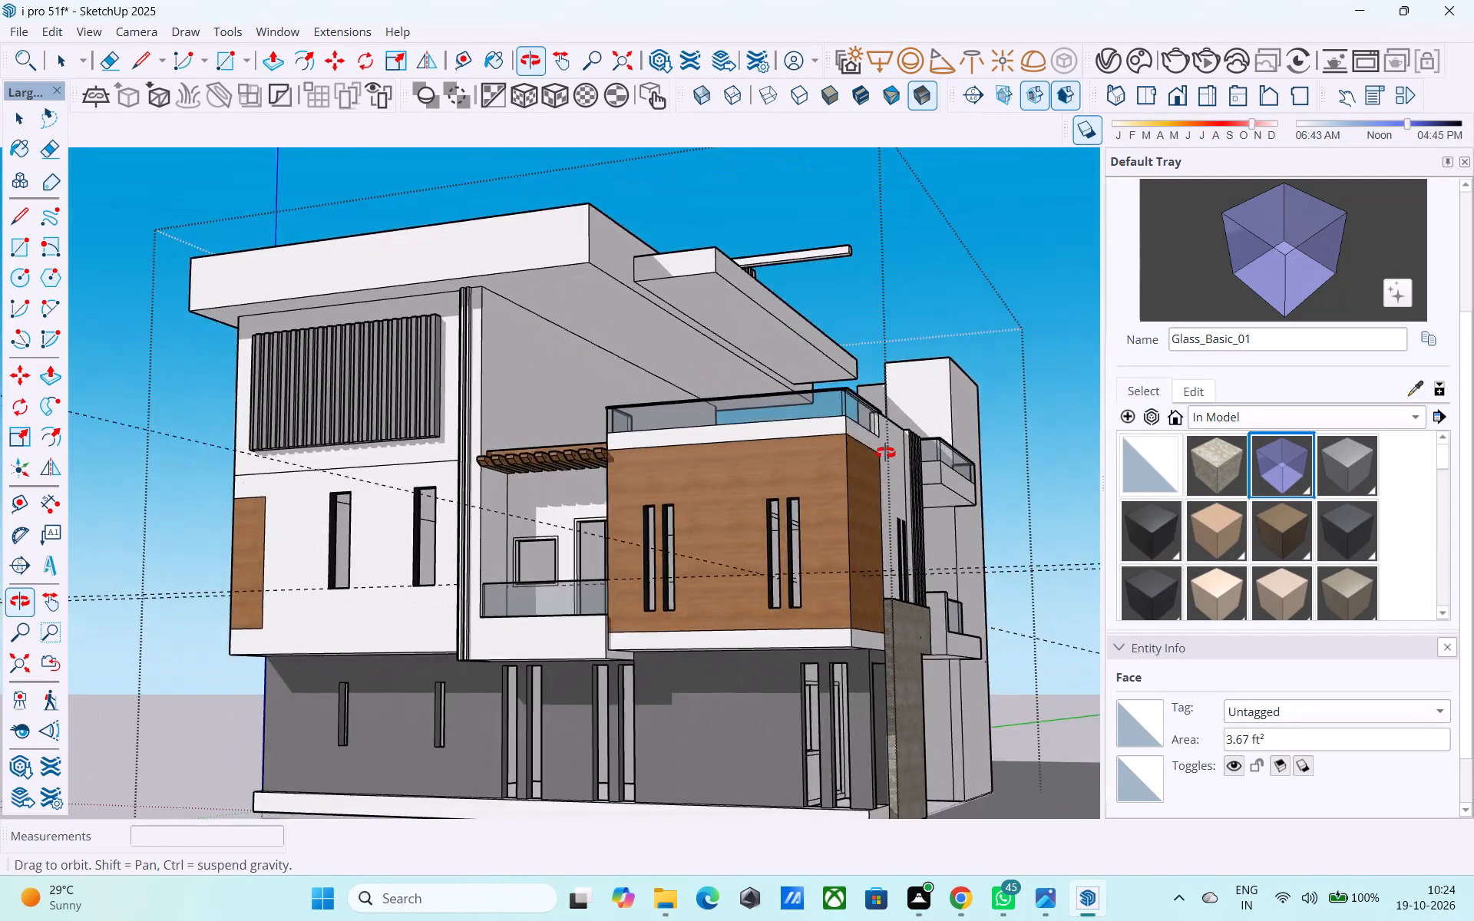
Pull the front faces of the remaining four fin pieces on the canopy slab out 7' over the terrace.
shift+middle_drag(885, 453, 792, 501)
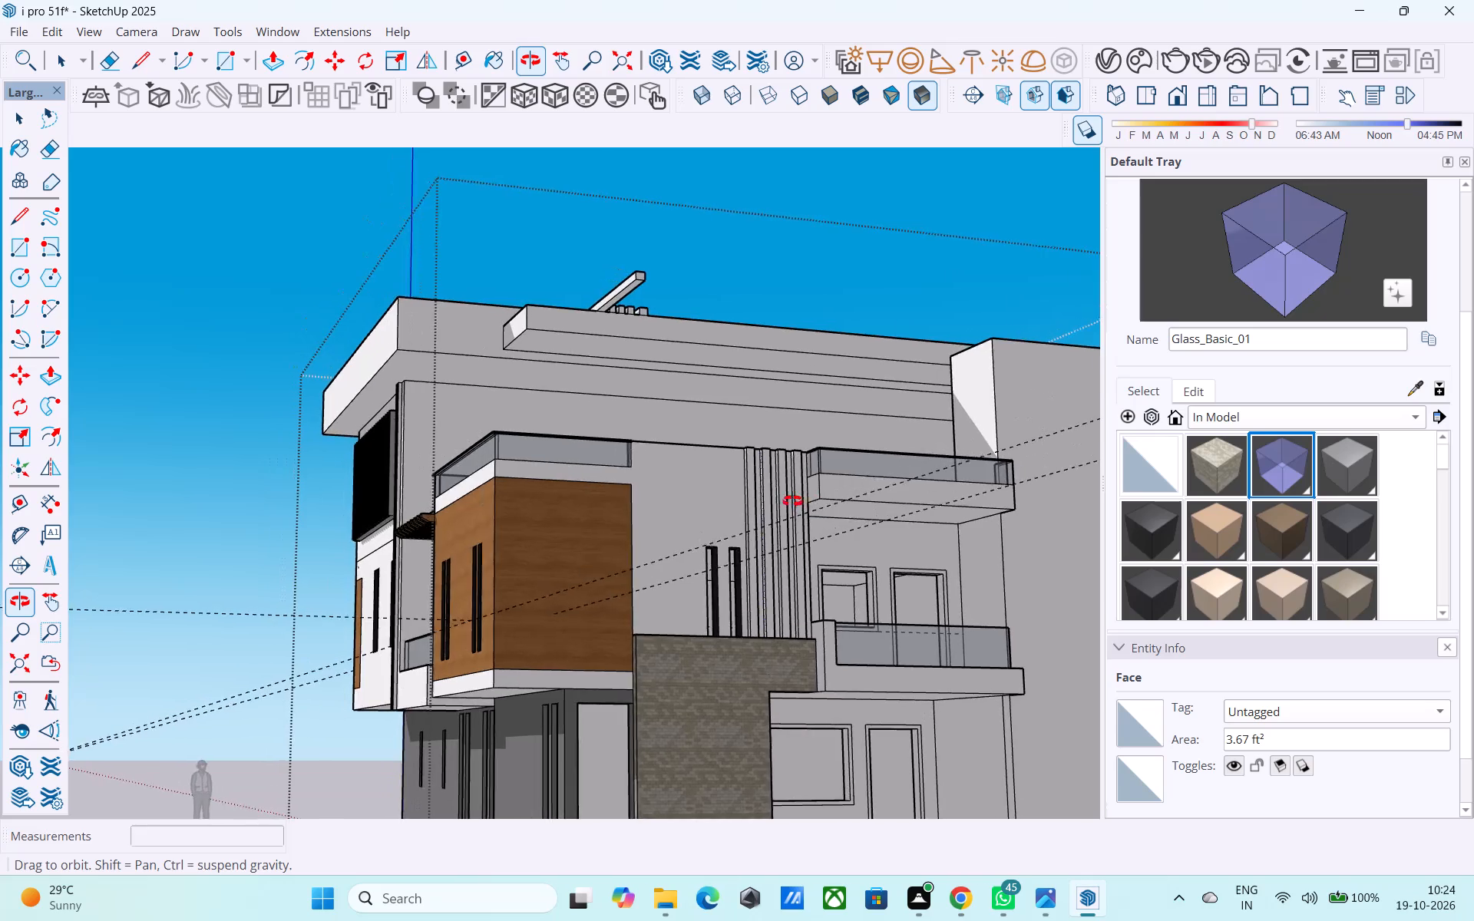
shift+middle_drag(792, 501, 697, 596)
scroll(492, 374, up, 10)
middle_drag(532, 468, 479, 480)
scroll(468, 457, up, 4)
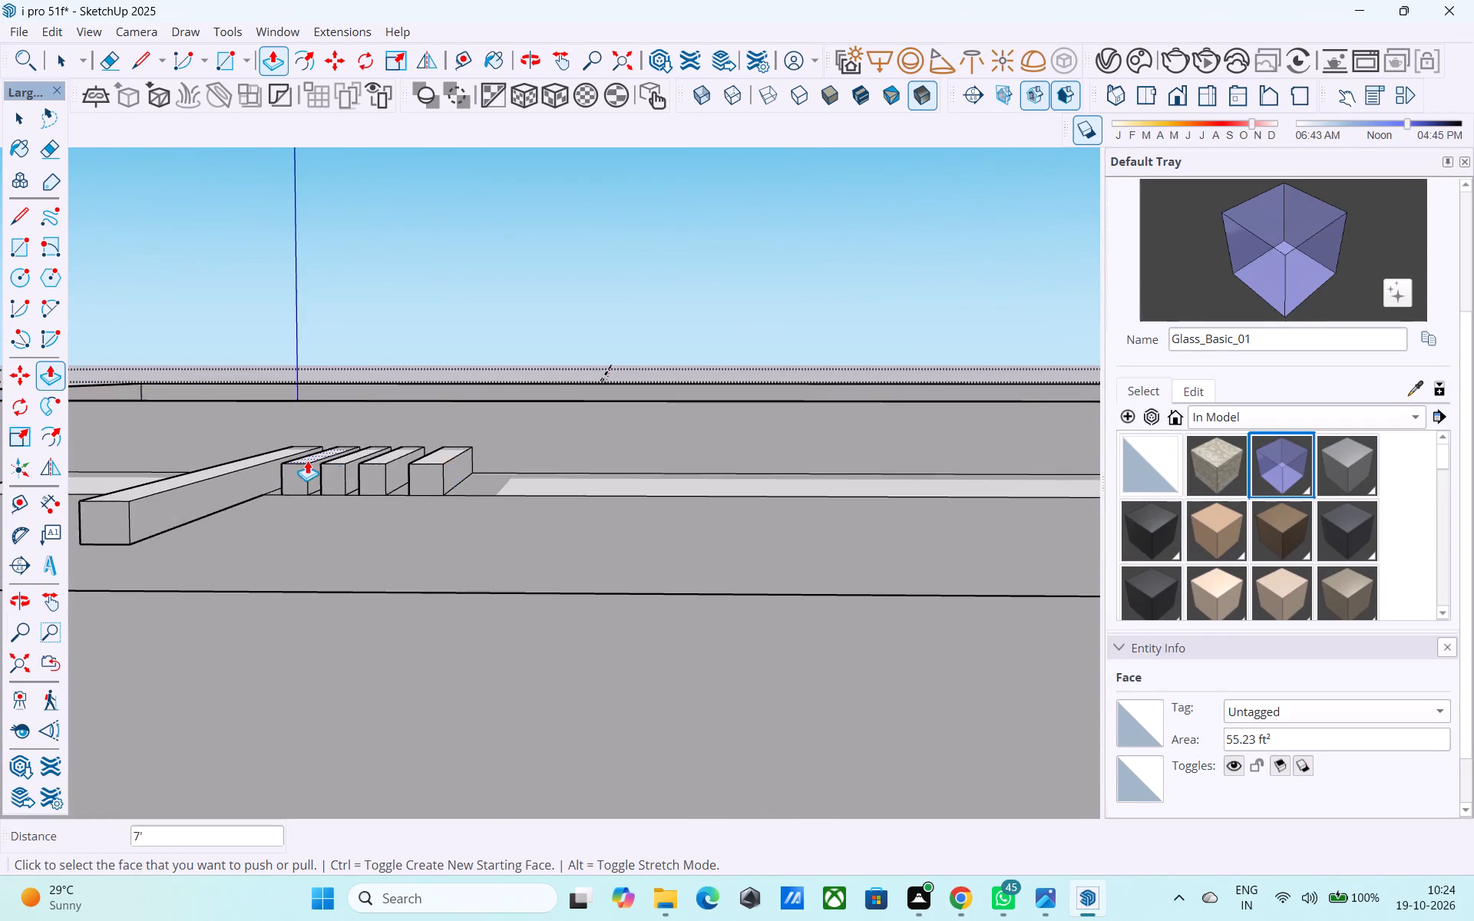
scroll(307, 460, up, 3)
double_click(296, 479)
double_click(341, 479)
double_click(403, 481)
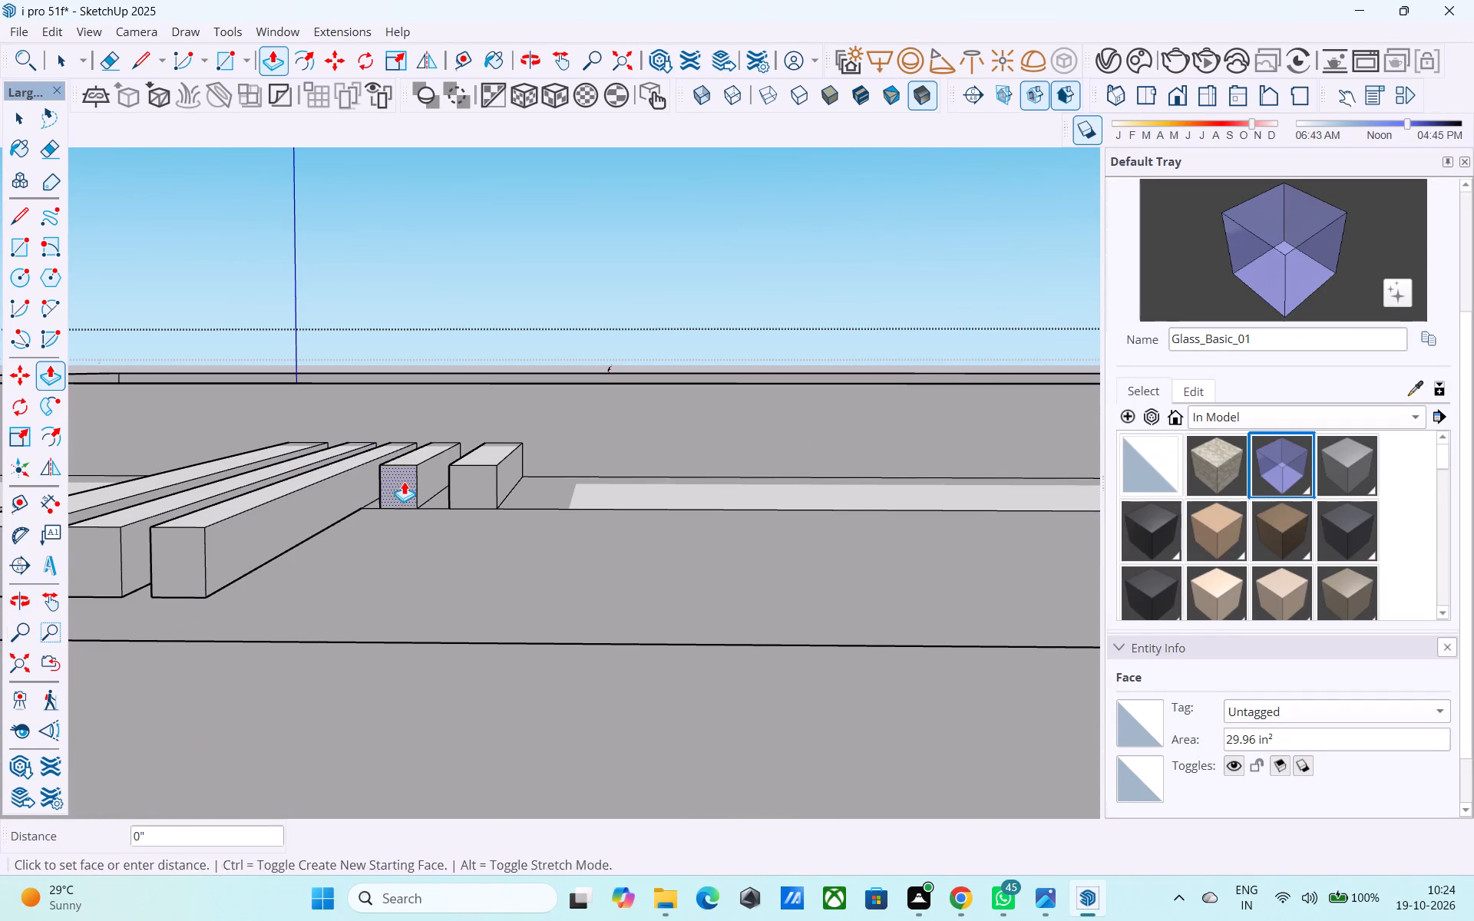
double_click(467, 484)
Copy the lower front edges of all five projecting fins 9" back along their undersides.
scroll(480, 494, down, 3)
shift+middle_drag(487, 540, 590, 366)
scroll(348, 296, up, 1)
key(space)
click(312, 307)
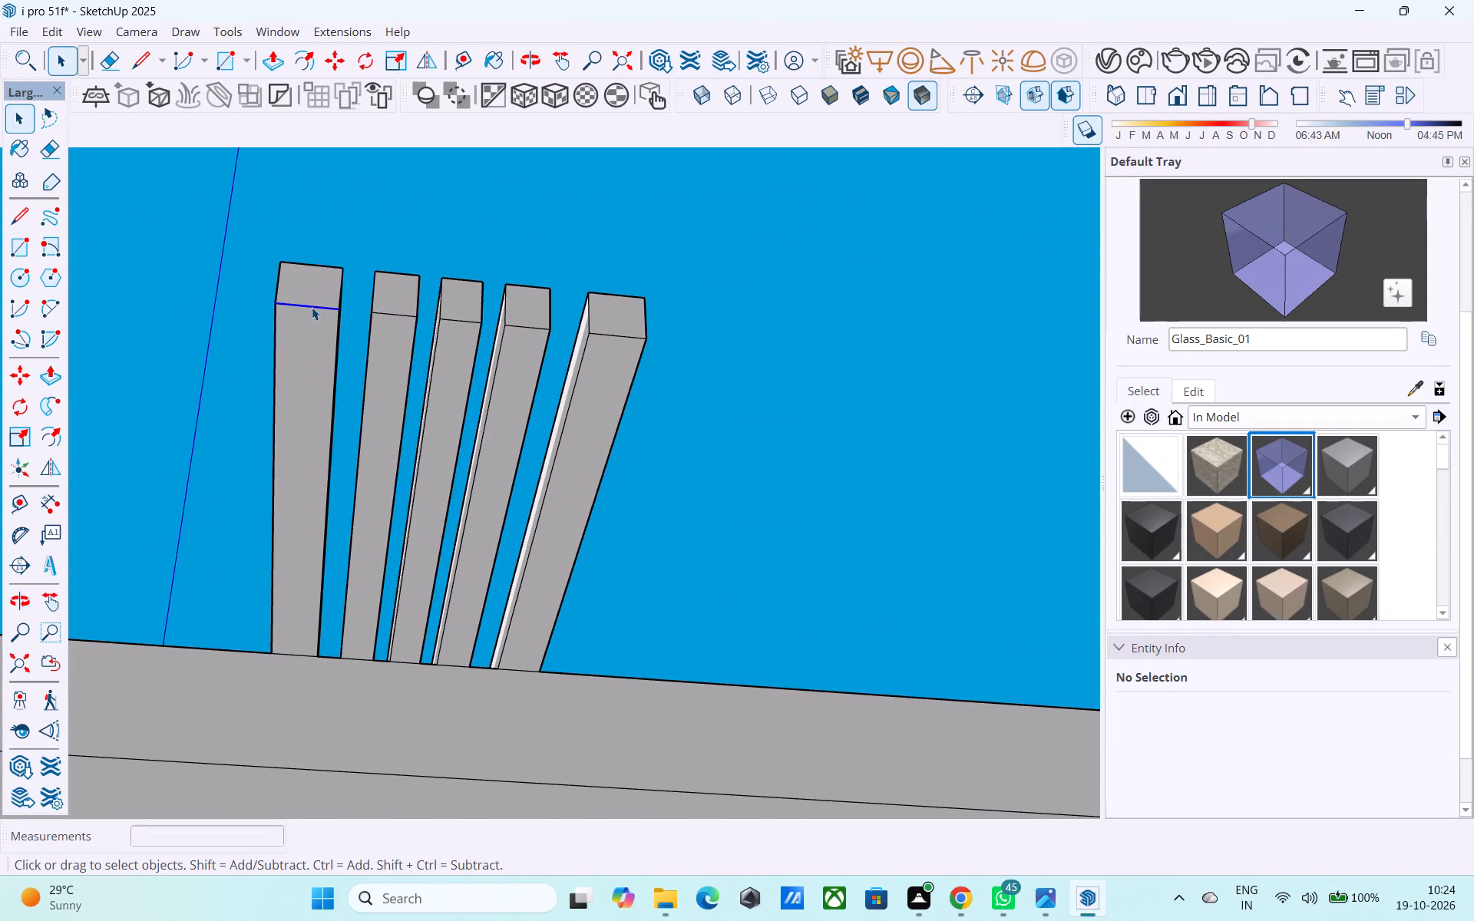
shift+click(385, 313)
shift+click(473, 319)
shift+click(471, 312)
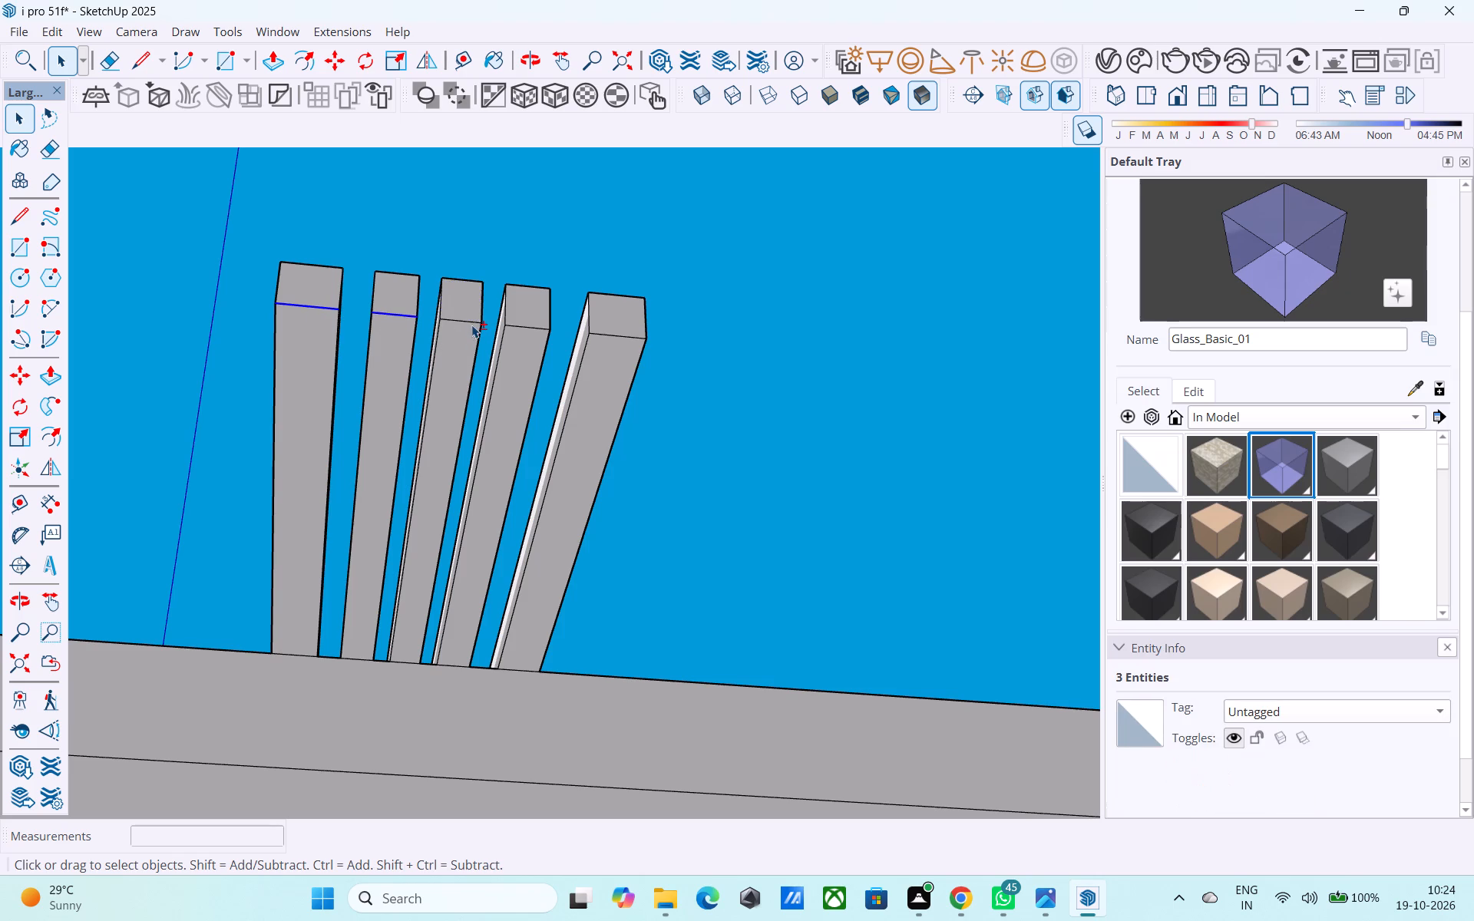
shift+click(468, 321)
shift+click(528, 326)
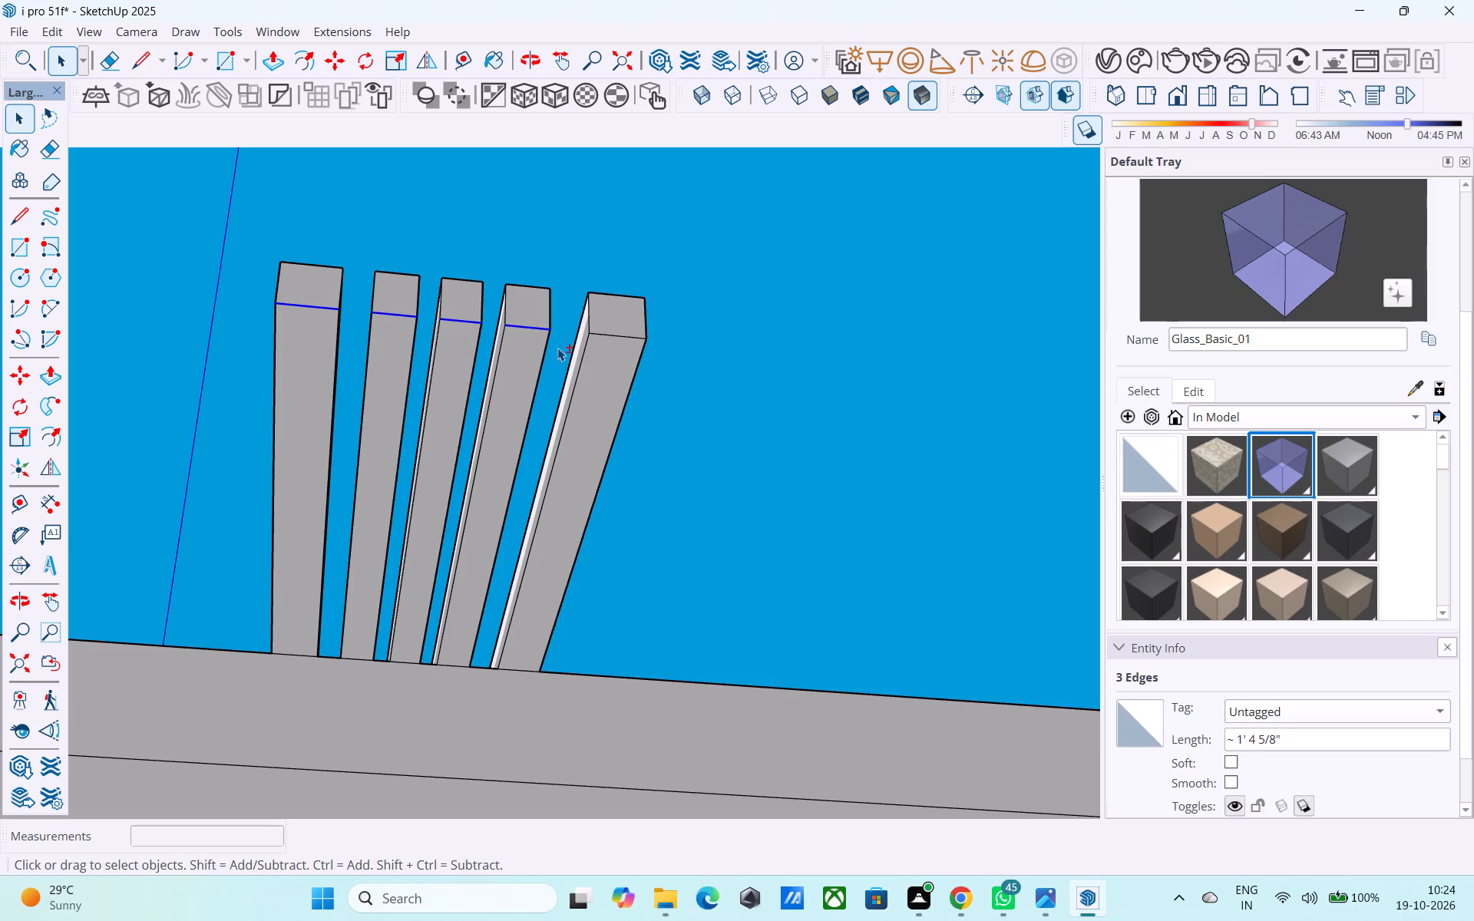
shift+click(613, 332)
shift+click(614, 321)
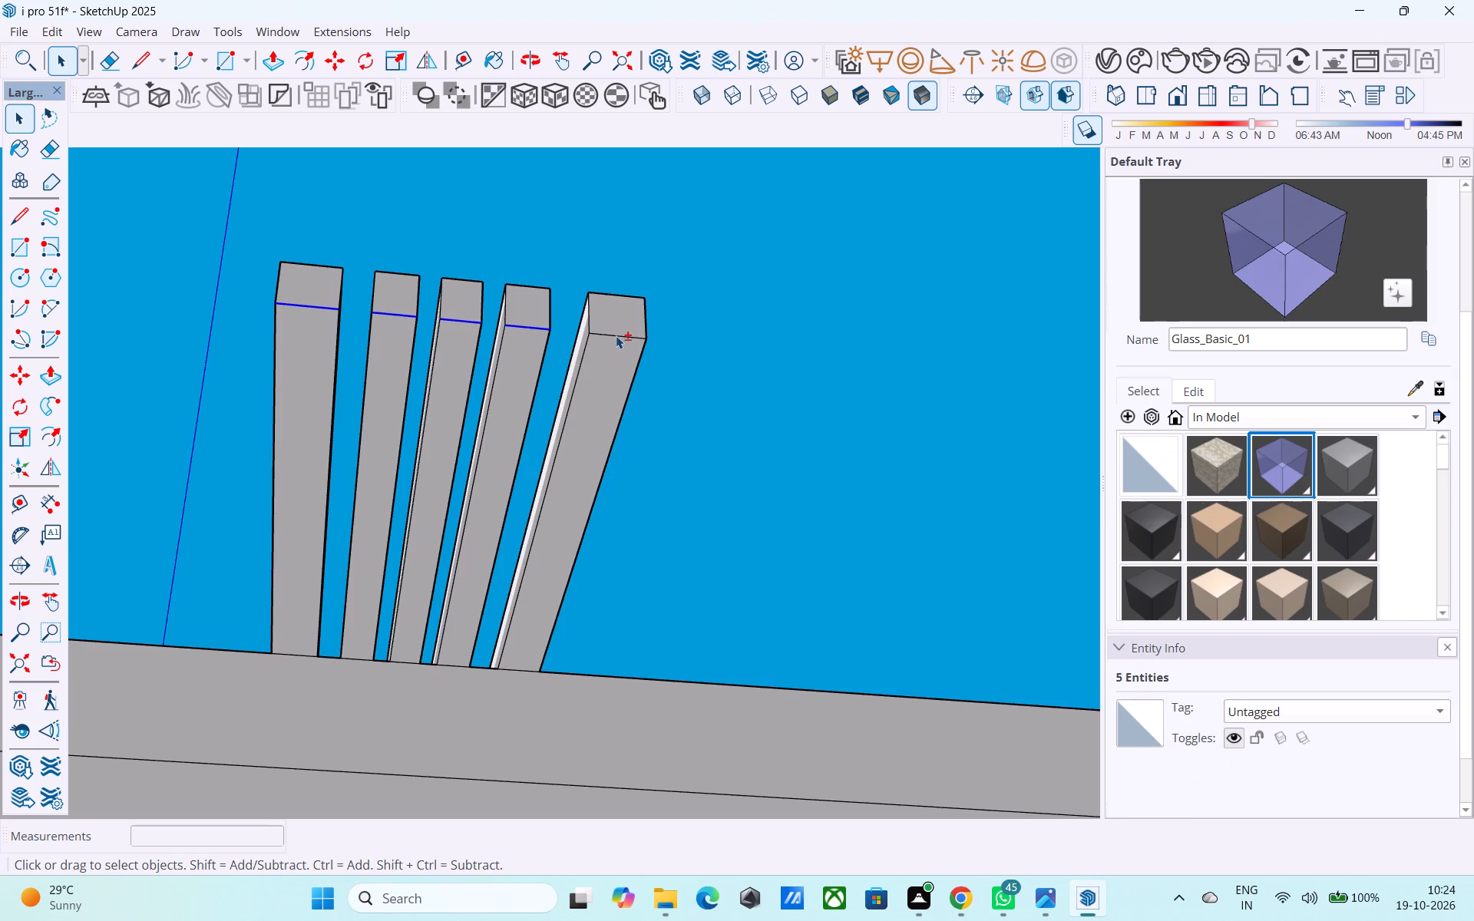
shift+click(616, 335)
key(m)
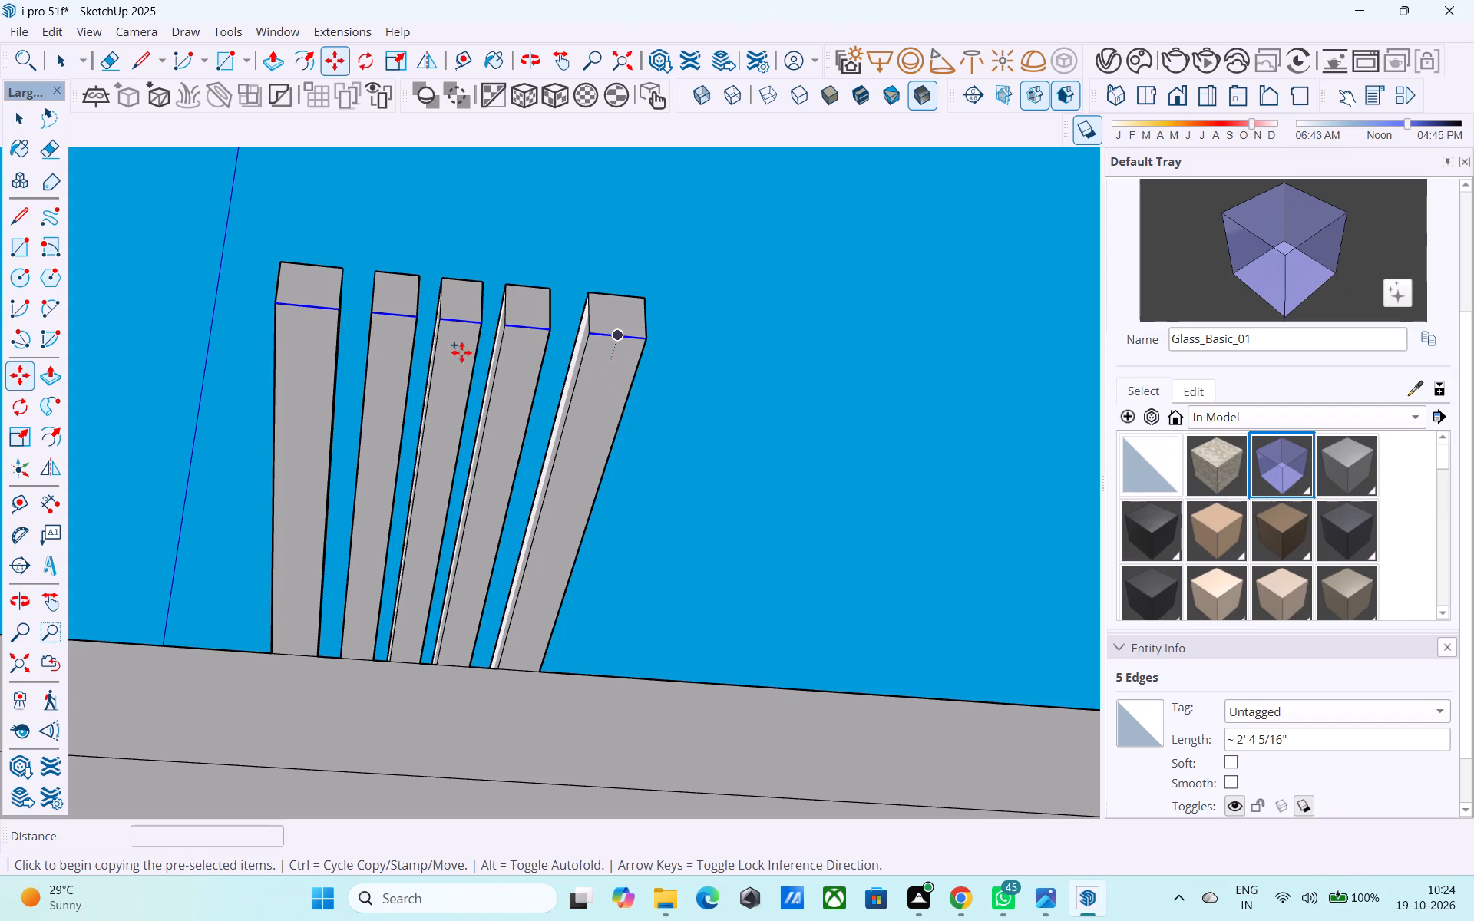
click(278, 309)
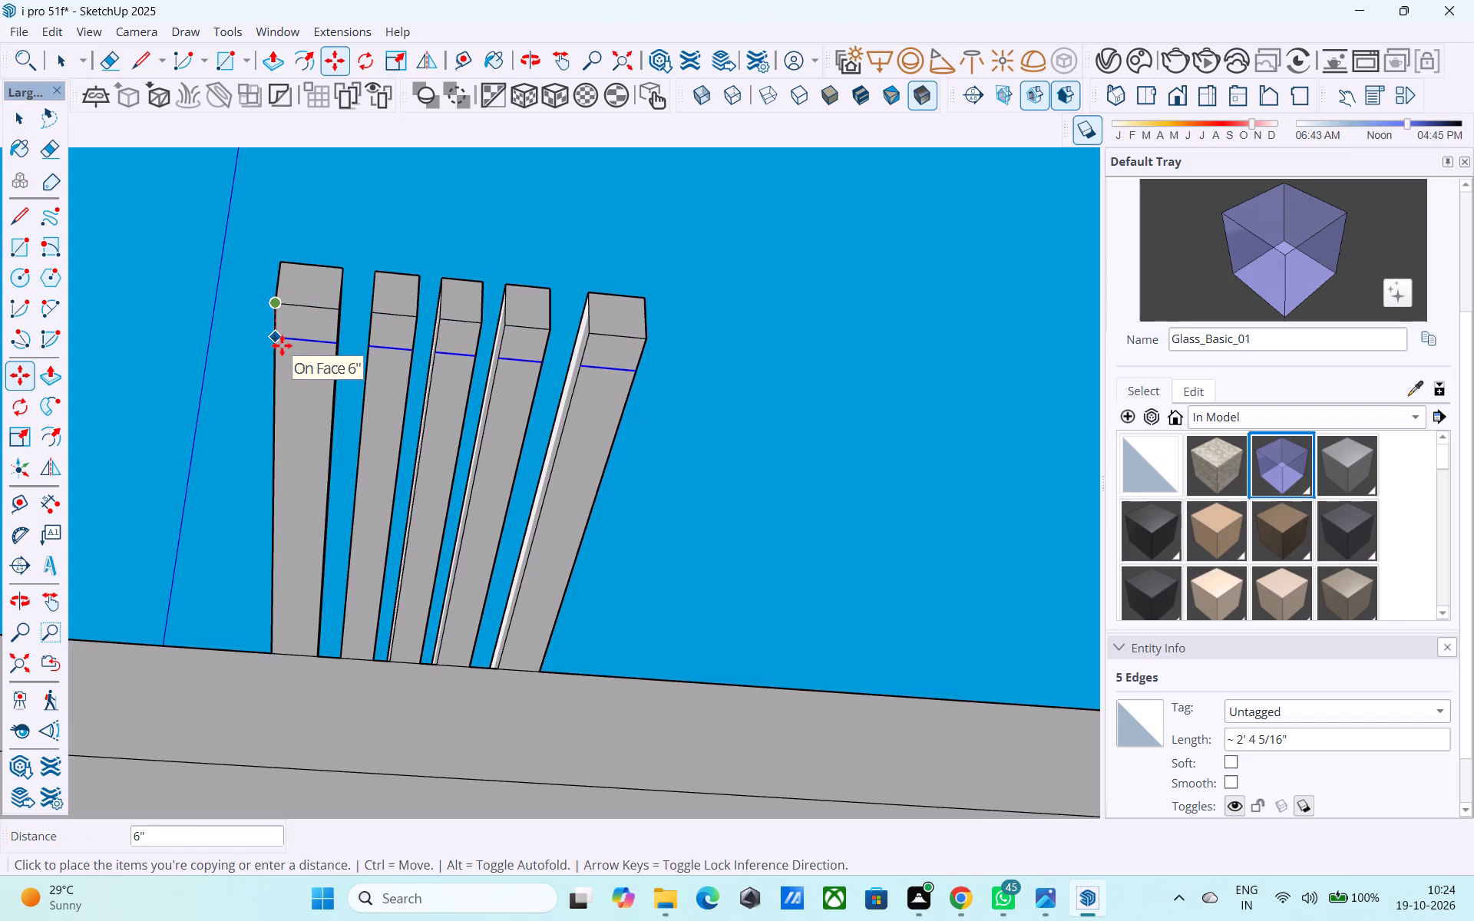
text(9")
key(Return)
Pull the first fin's 9" underside strip down about 12' 7 9/16" to the terrace floor as a vertical leg.
key(space)
click(307, 338)
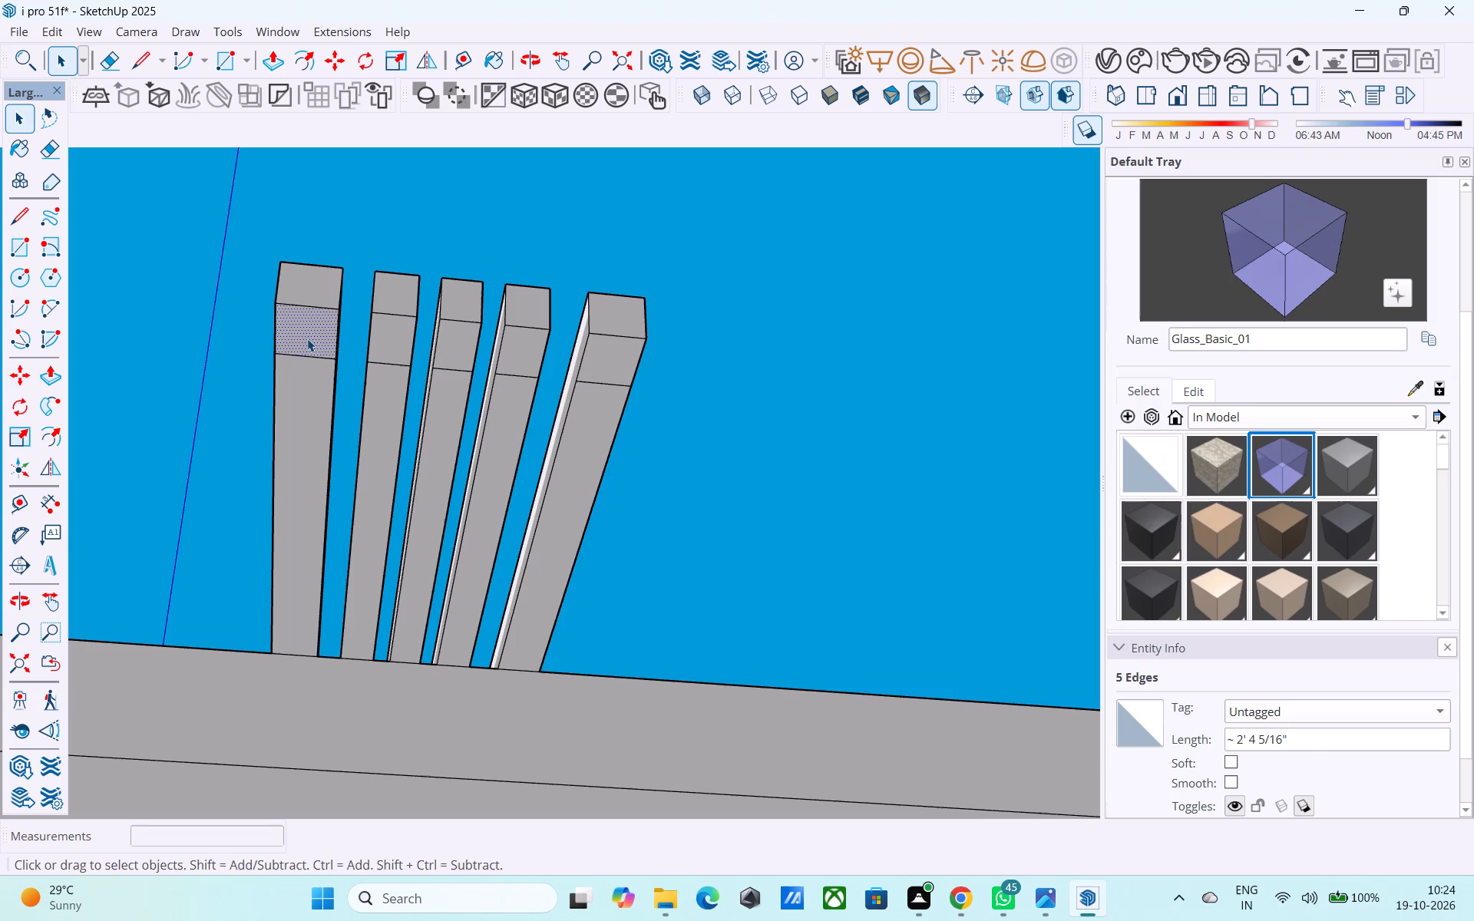
key(p)
click(302, 330)
scroll(302, 340, down, 6)
scroll(316, 487, down, 5)
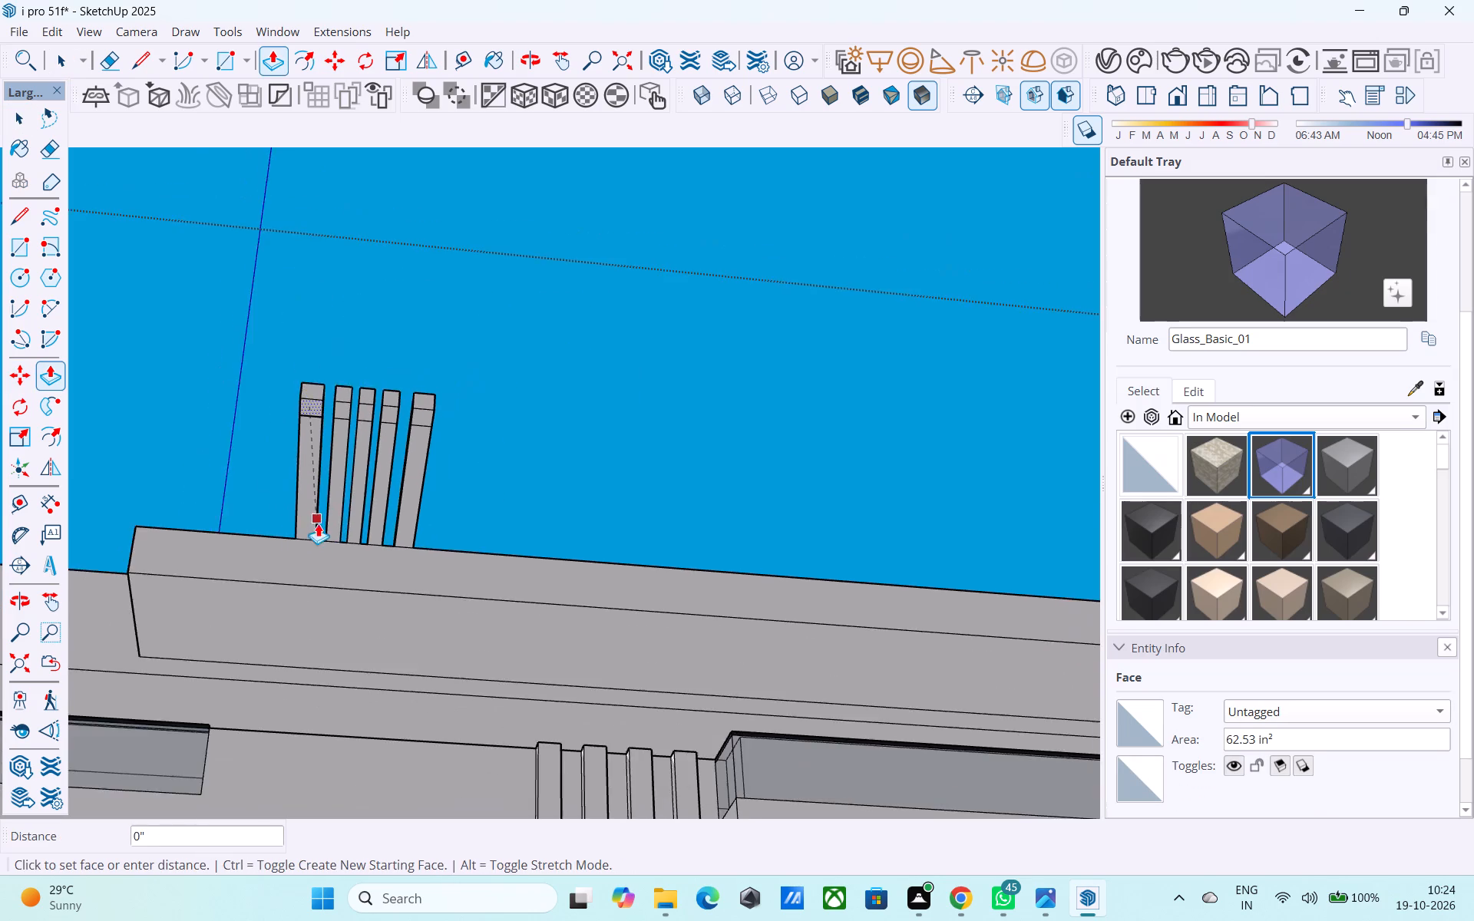
middle_drag(316, 528, 384, 357)
scroll(384, 351, down, 10)
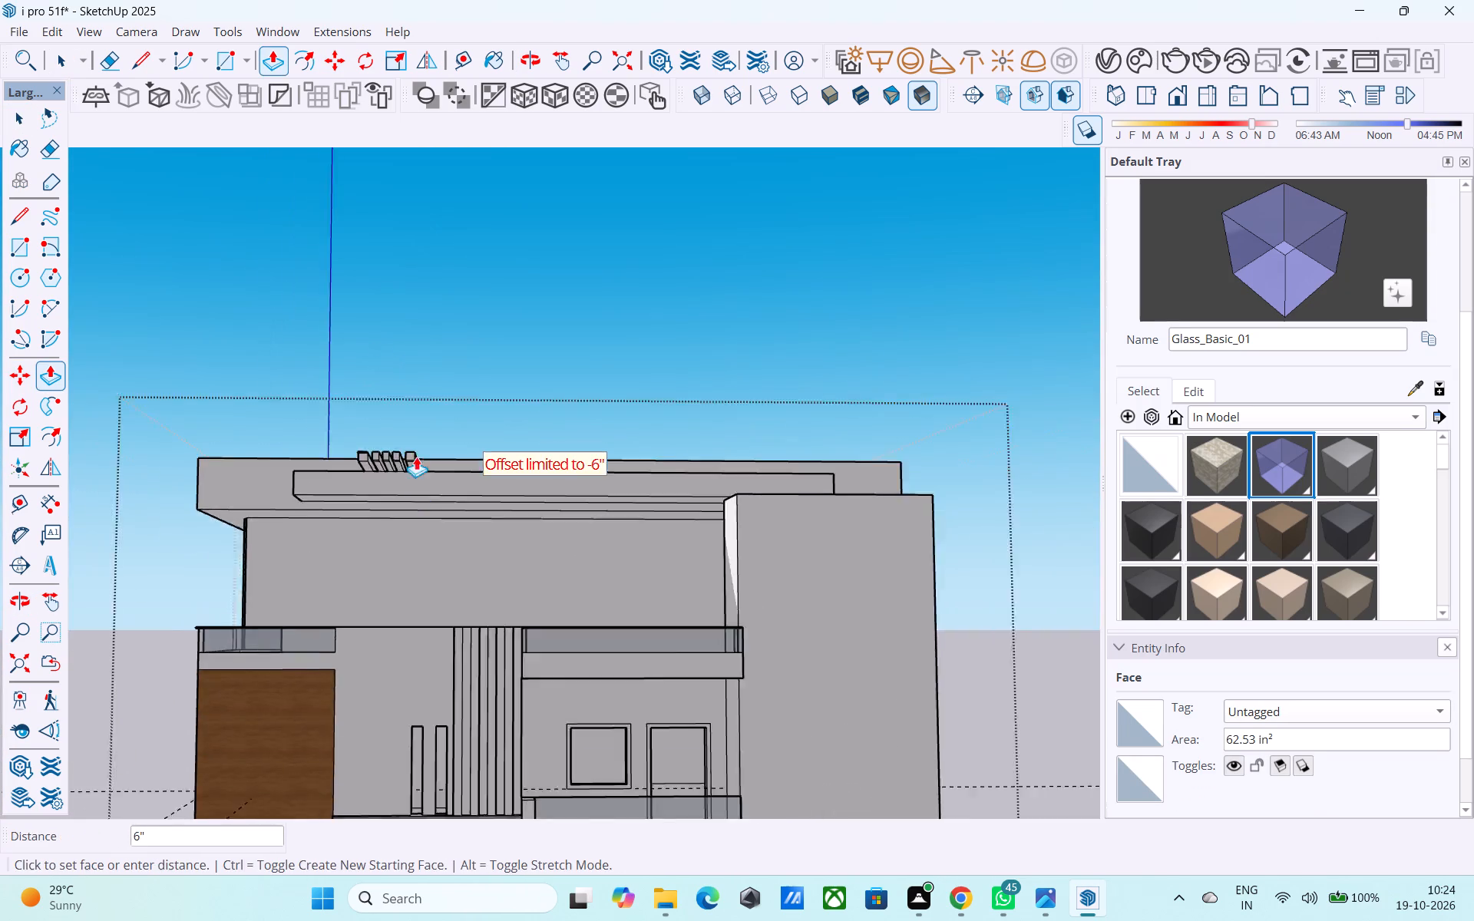
middle_drag(417, 516, 365, 596)
scroll(329, 655, up, 3)
click(329, 738)
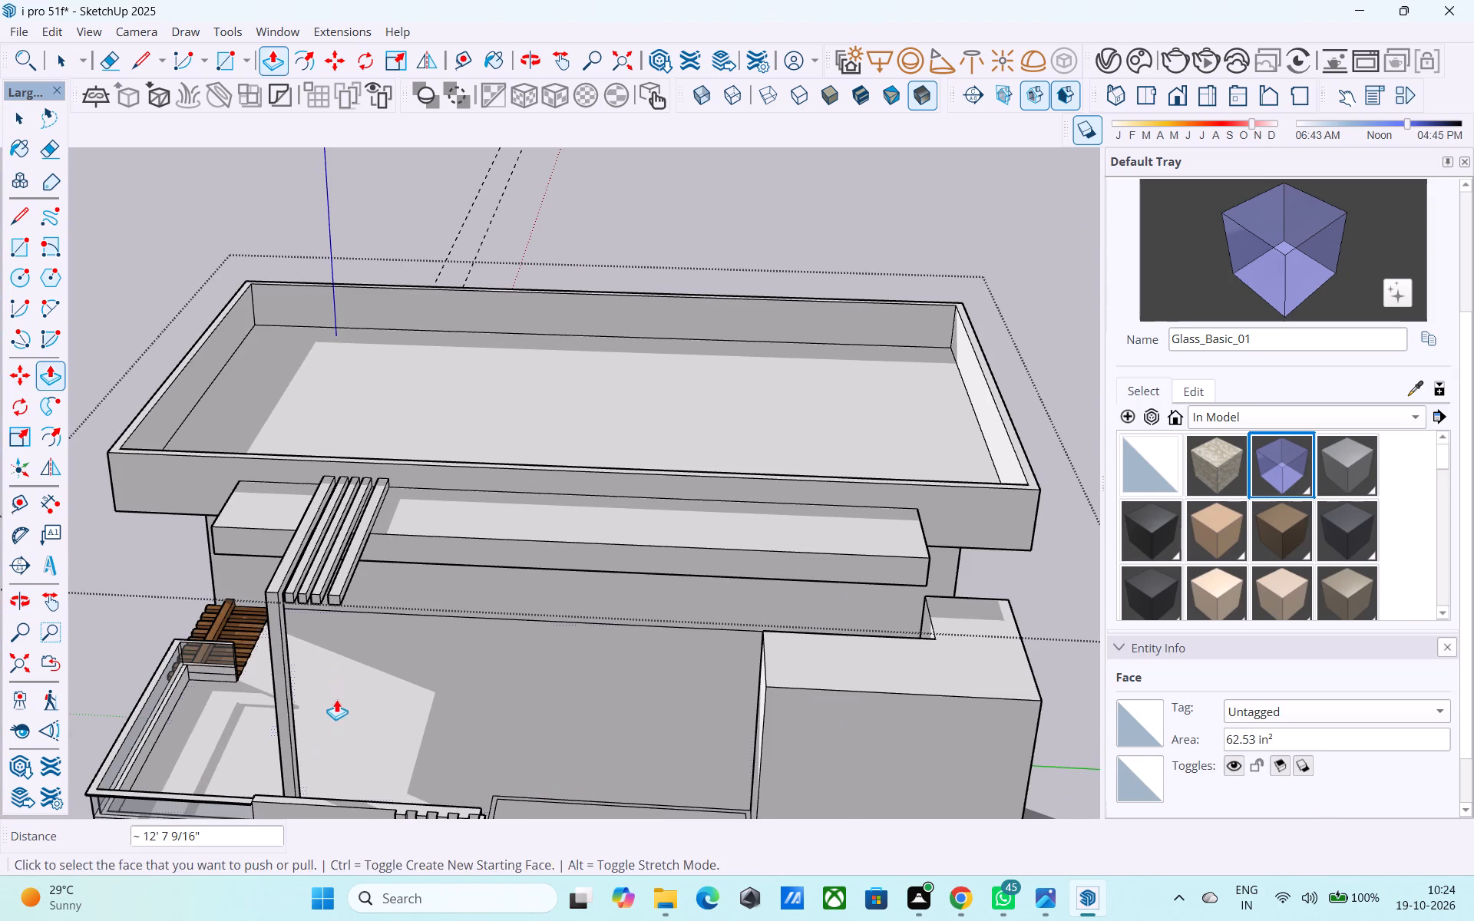
Pull the second, third and fourth fins' underside end strips down by the same distance as the first leg.
shift+middle_drag(335, 685, 388, 604)
shift+middle_drag(474, 292, 473, 507)
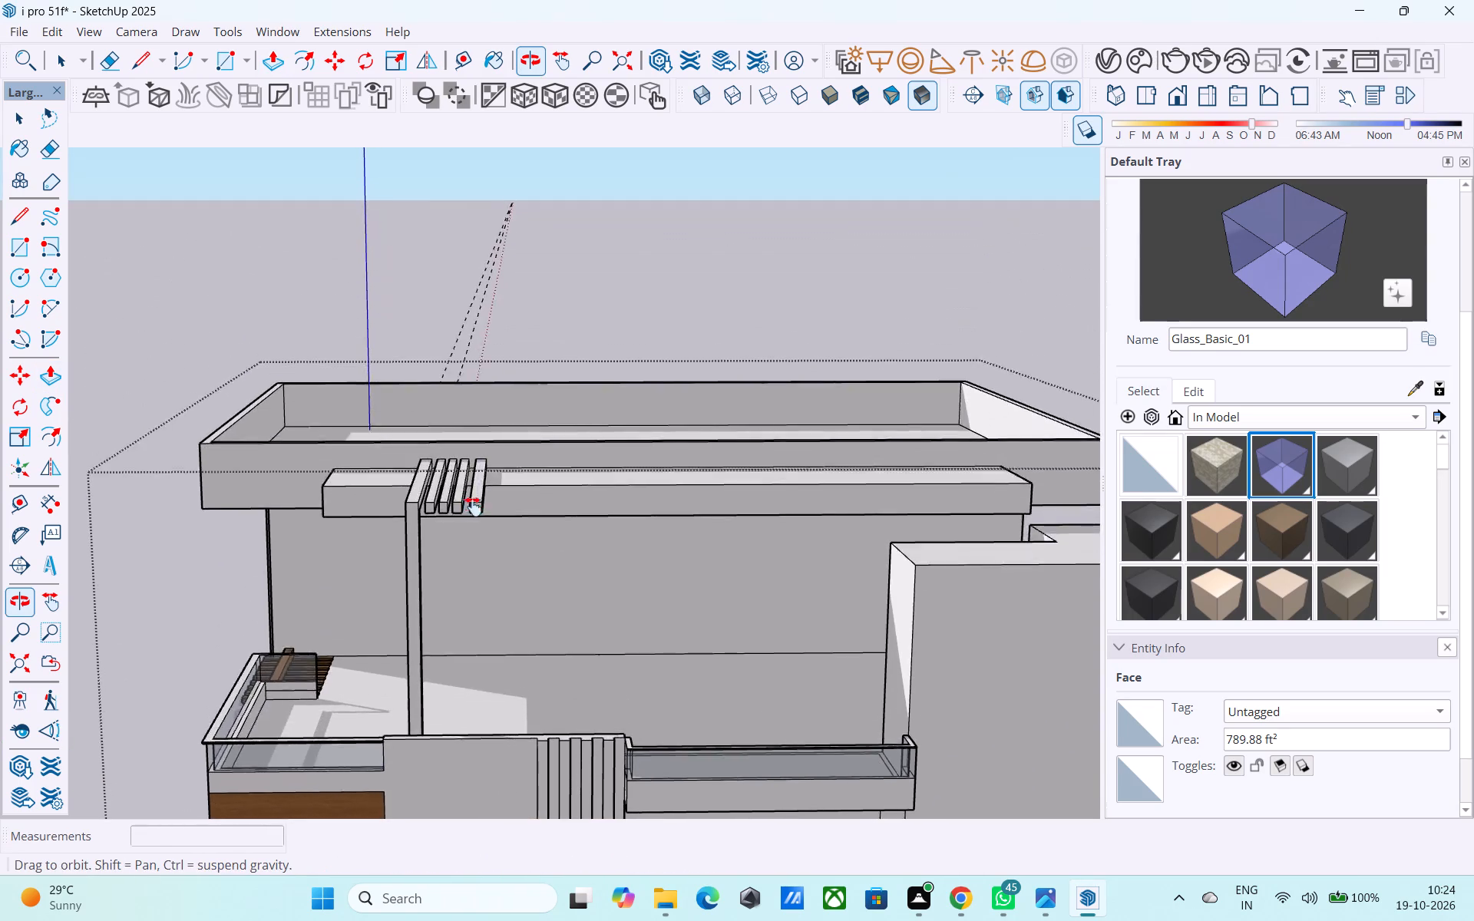
shift+middle_drag(473, 507, 489, 402)
scroll(497, 245, up, 20)
scroll(497, 245, up, 1)
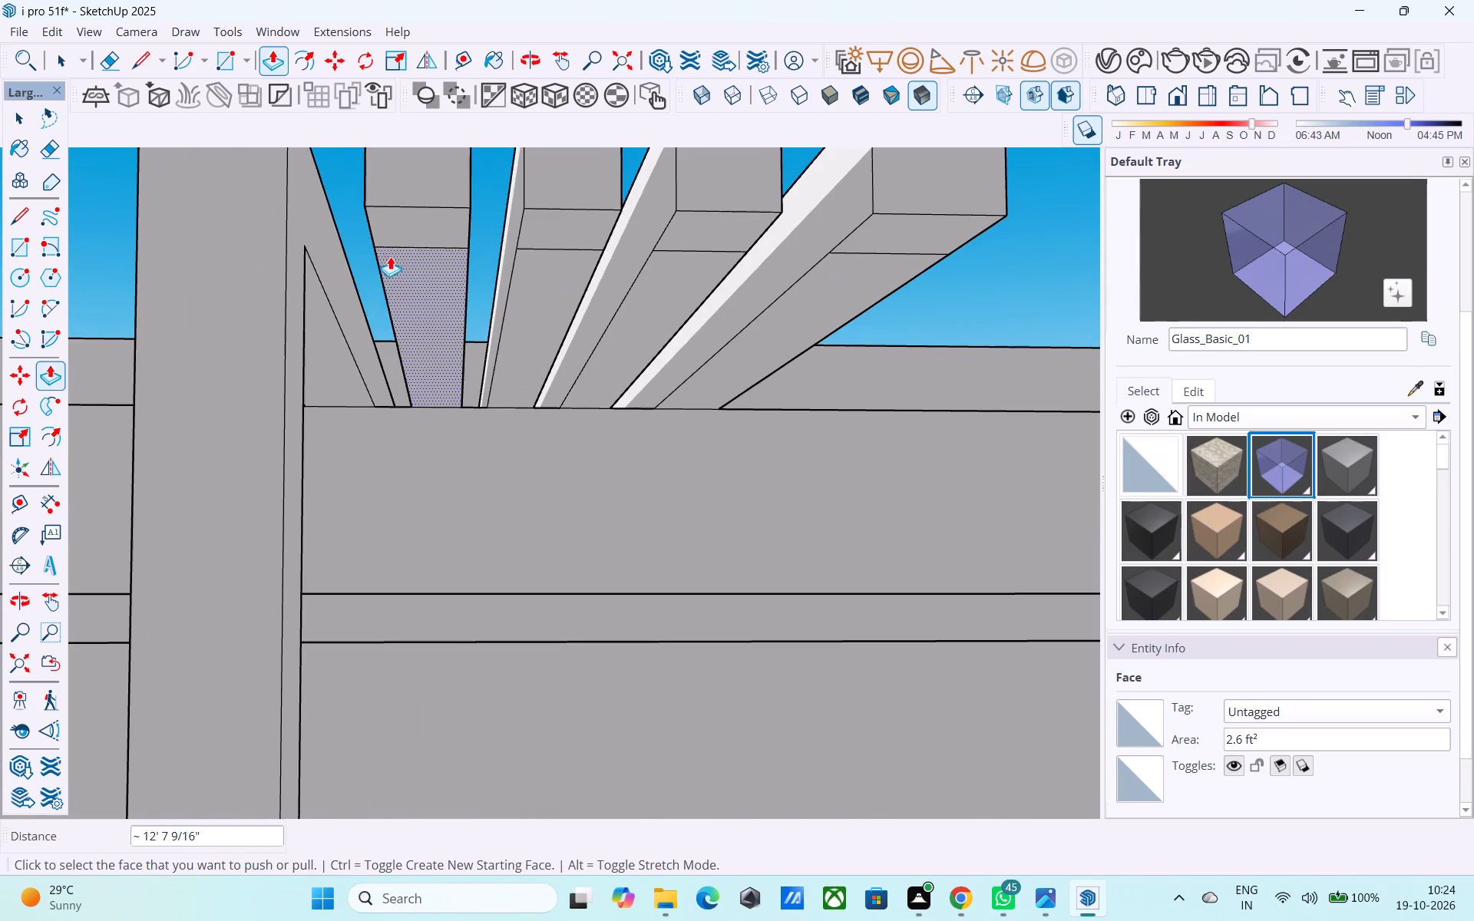
double_click(414, 221)
double_click(566, 220)
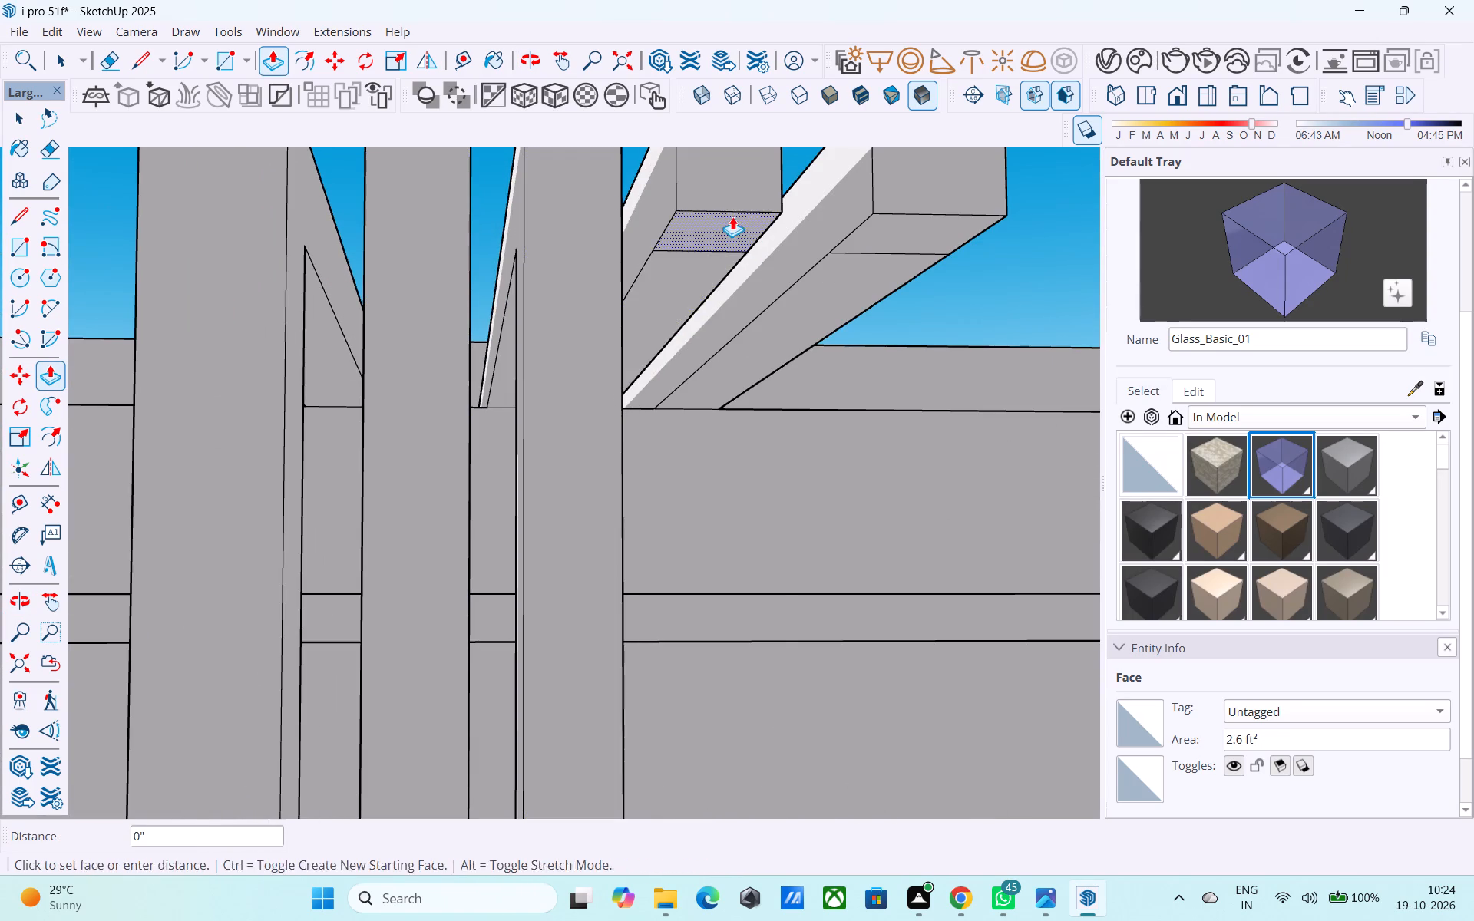
double_click(732, 216)
Pull the fifth fin's underside end strip down to the terrace floor to form its vertical leg.
double_click(901, 225)
scroll(778, 226, down, 1)
click(891, 230)
scroll(881, 259, down, 2)
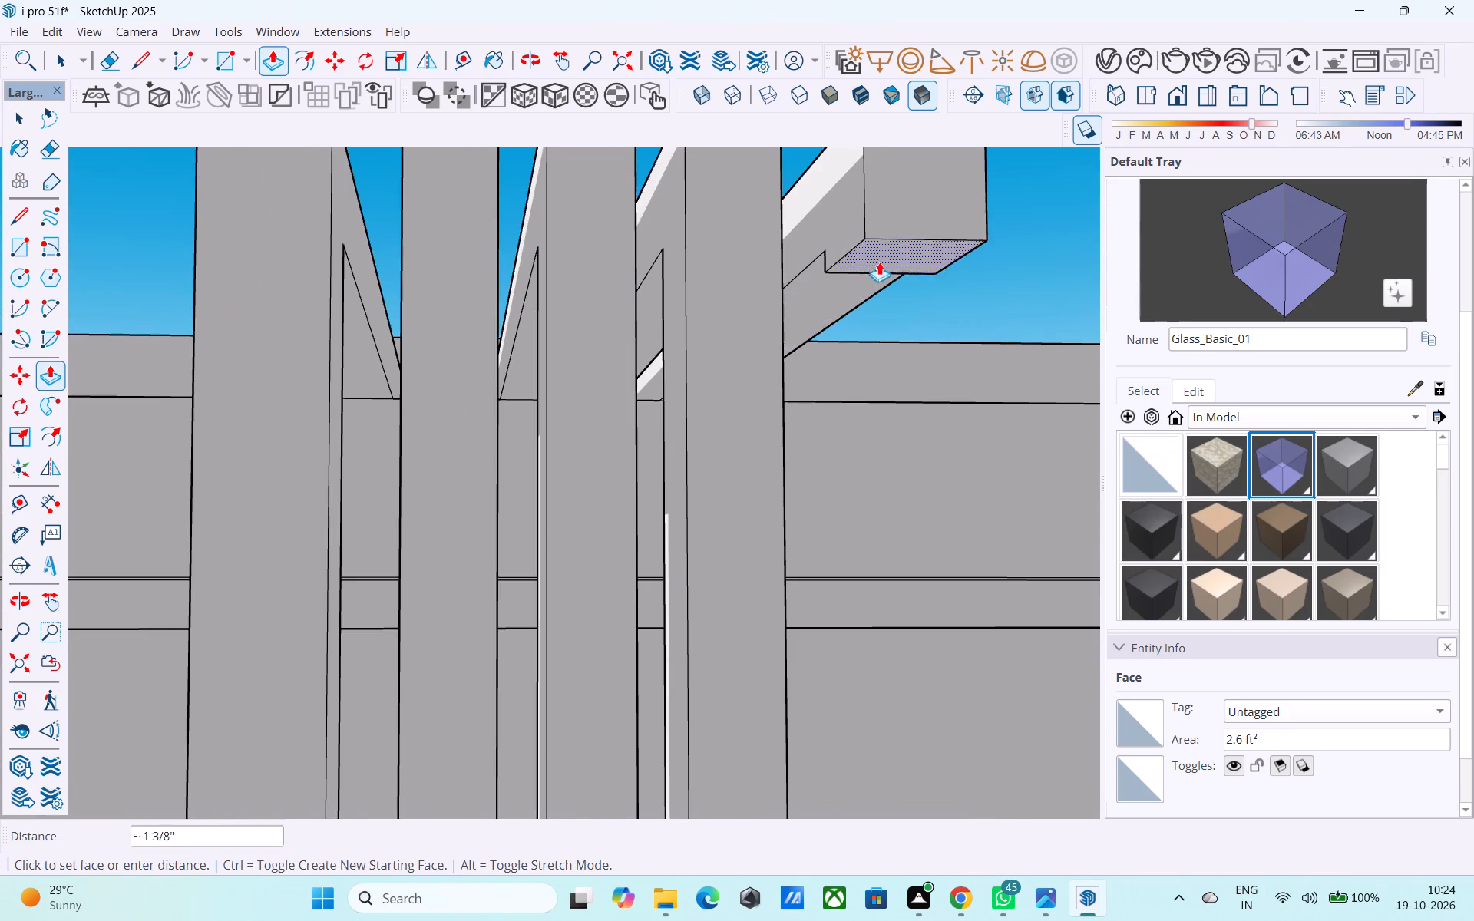
scroll(879, 262, down, 10)
shift+middle_drag(865, 580, 815, 221)
scroll(816, 235, down, 9)
middle_drag(798, 471, 830, 583)
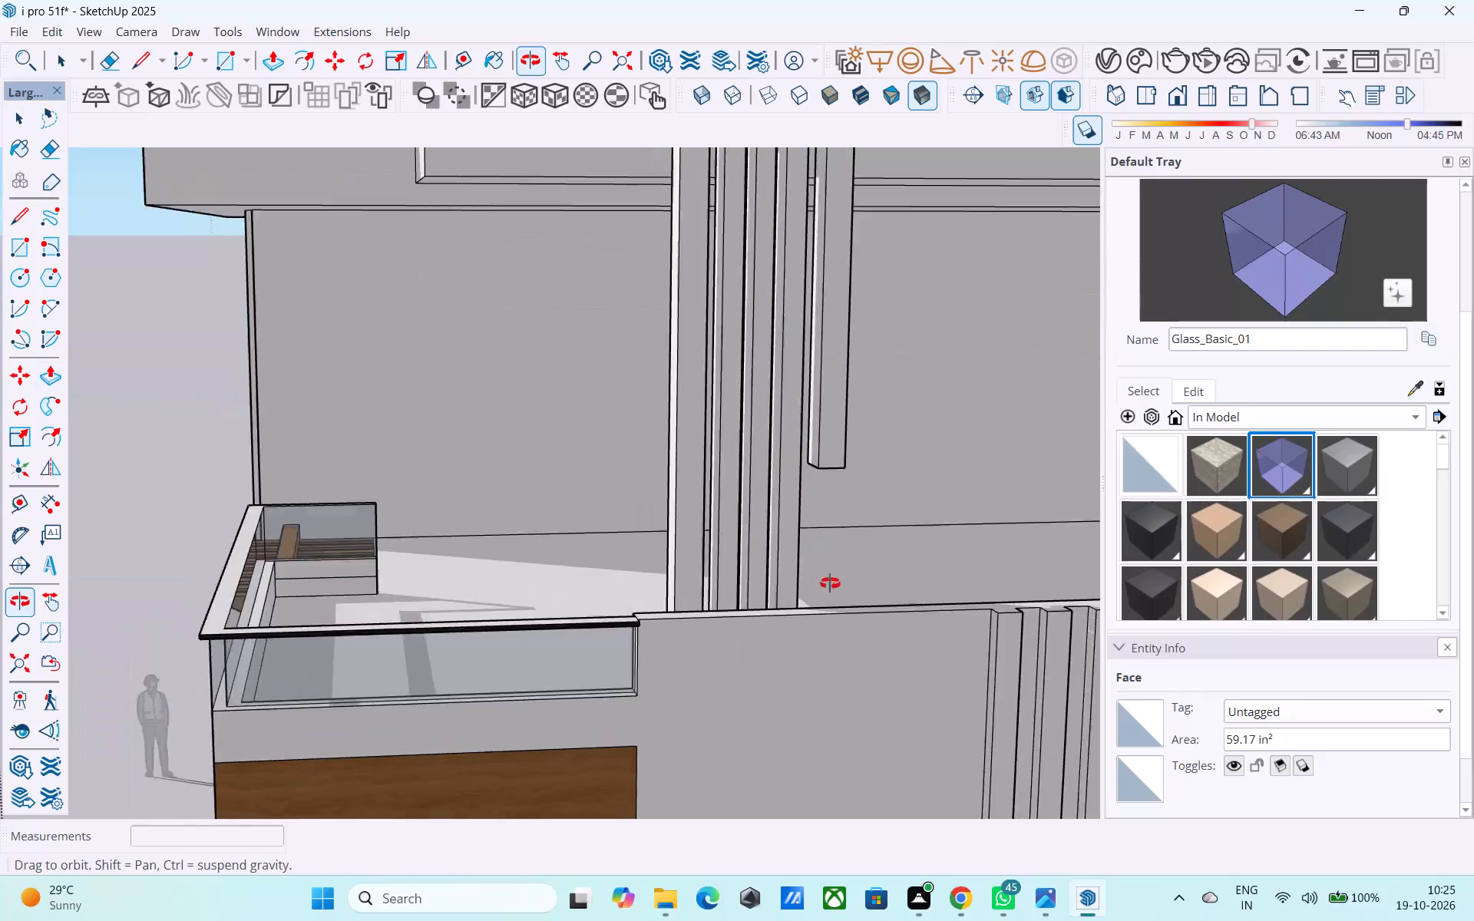
middle_drag(830, 583, 844, 860)
click(560, 532)
Examine the five L-shaped fins over the terrace from the street side and from above.
middle_drag(700, 559, 392, 568)
scroll(412, 555, down, 2)
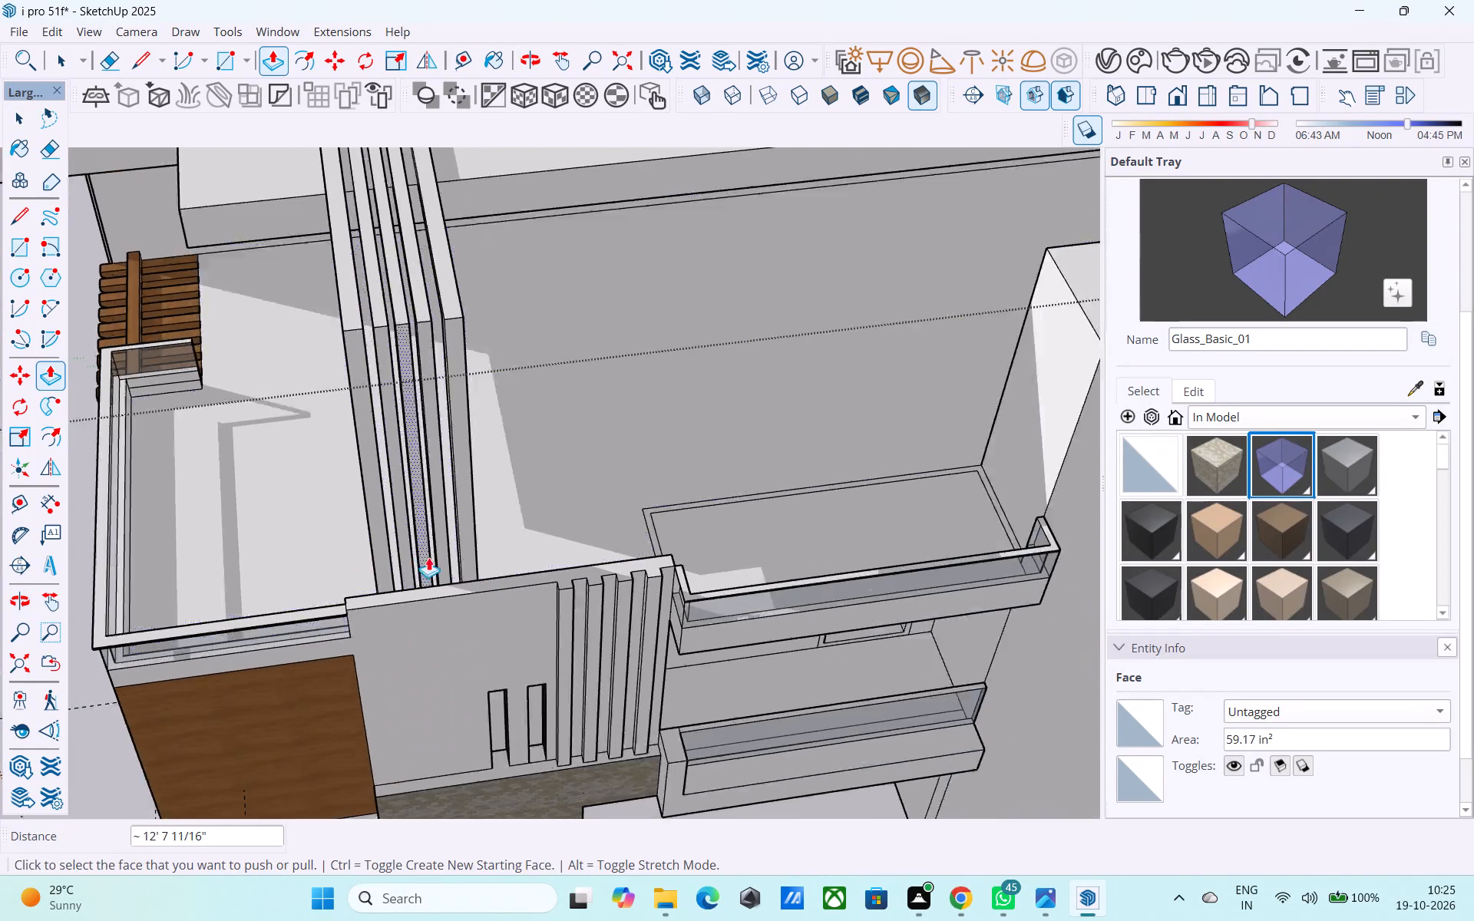
scroll(428, 557, down, 5)
shift+middle_drag(550, 457, 533, 696)
scroll(551, 434, down, 6)
shift+middle_drag(560, 371, 550, 510)
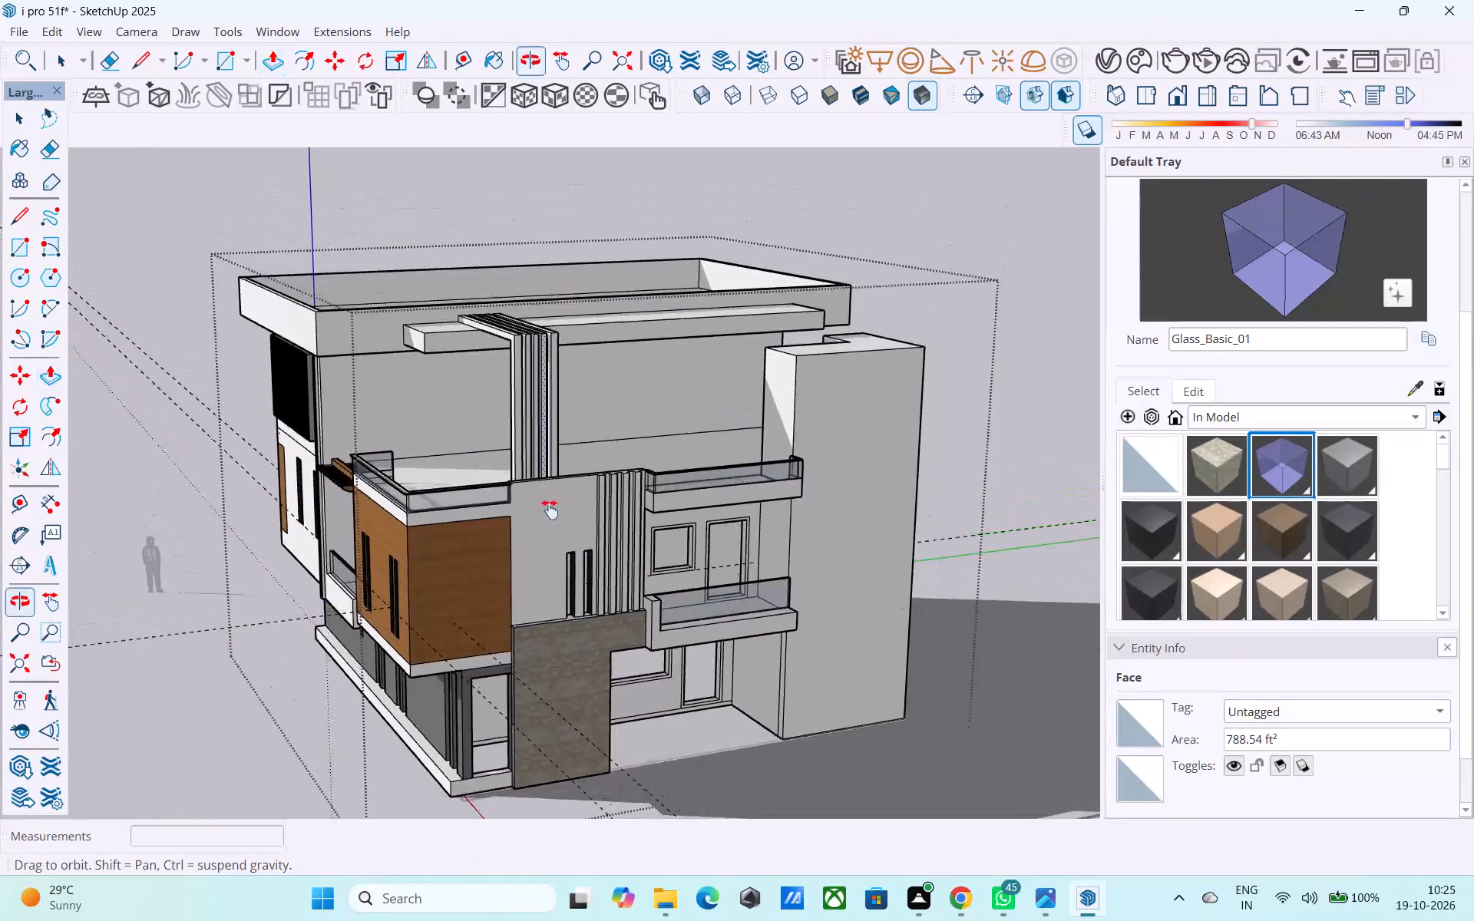
shift+middle_drag(550, 510, 431, 594)
middle_drag(478, 427, 481, 602)
shift+middle_drag(502, 602, 464, 466)
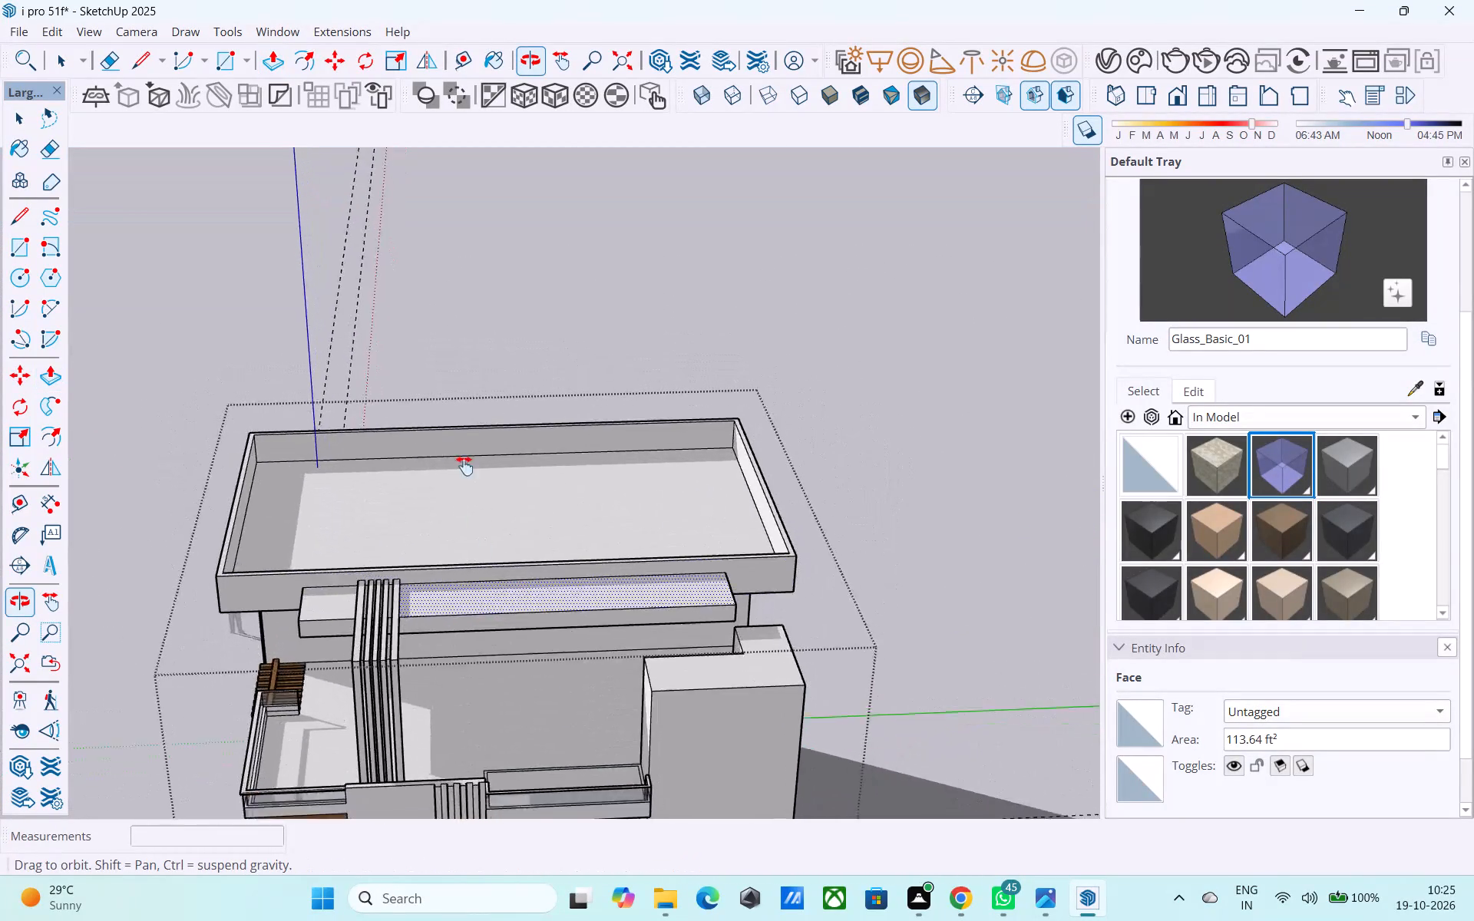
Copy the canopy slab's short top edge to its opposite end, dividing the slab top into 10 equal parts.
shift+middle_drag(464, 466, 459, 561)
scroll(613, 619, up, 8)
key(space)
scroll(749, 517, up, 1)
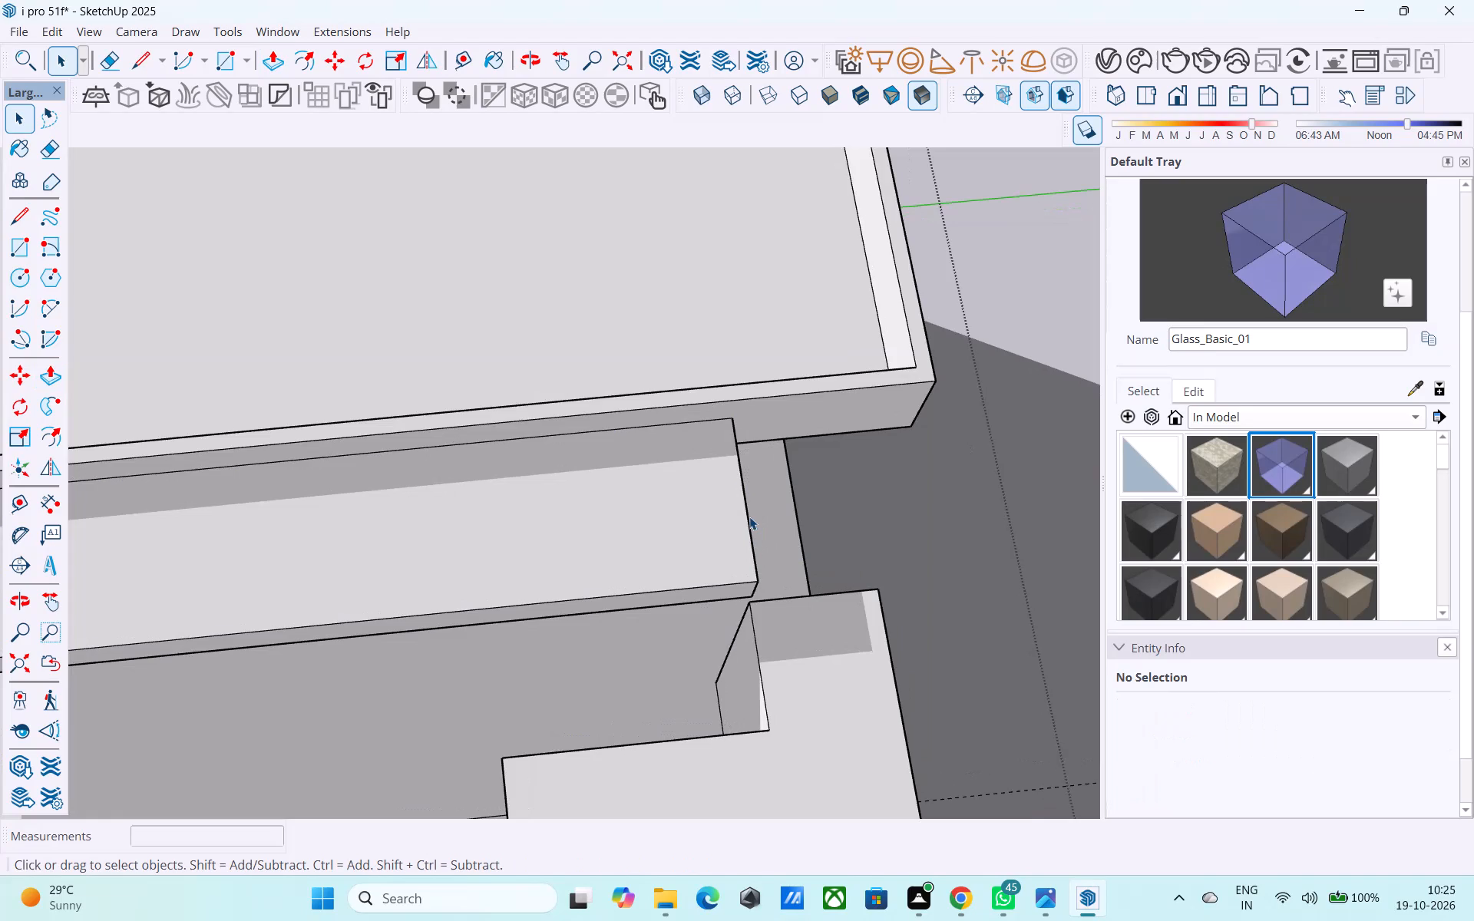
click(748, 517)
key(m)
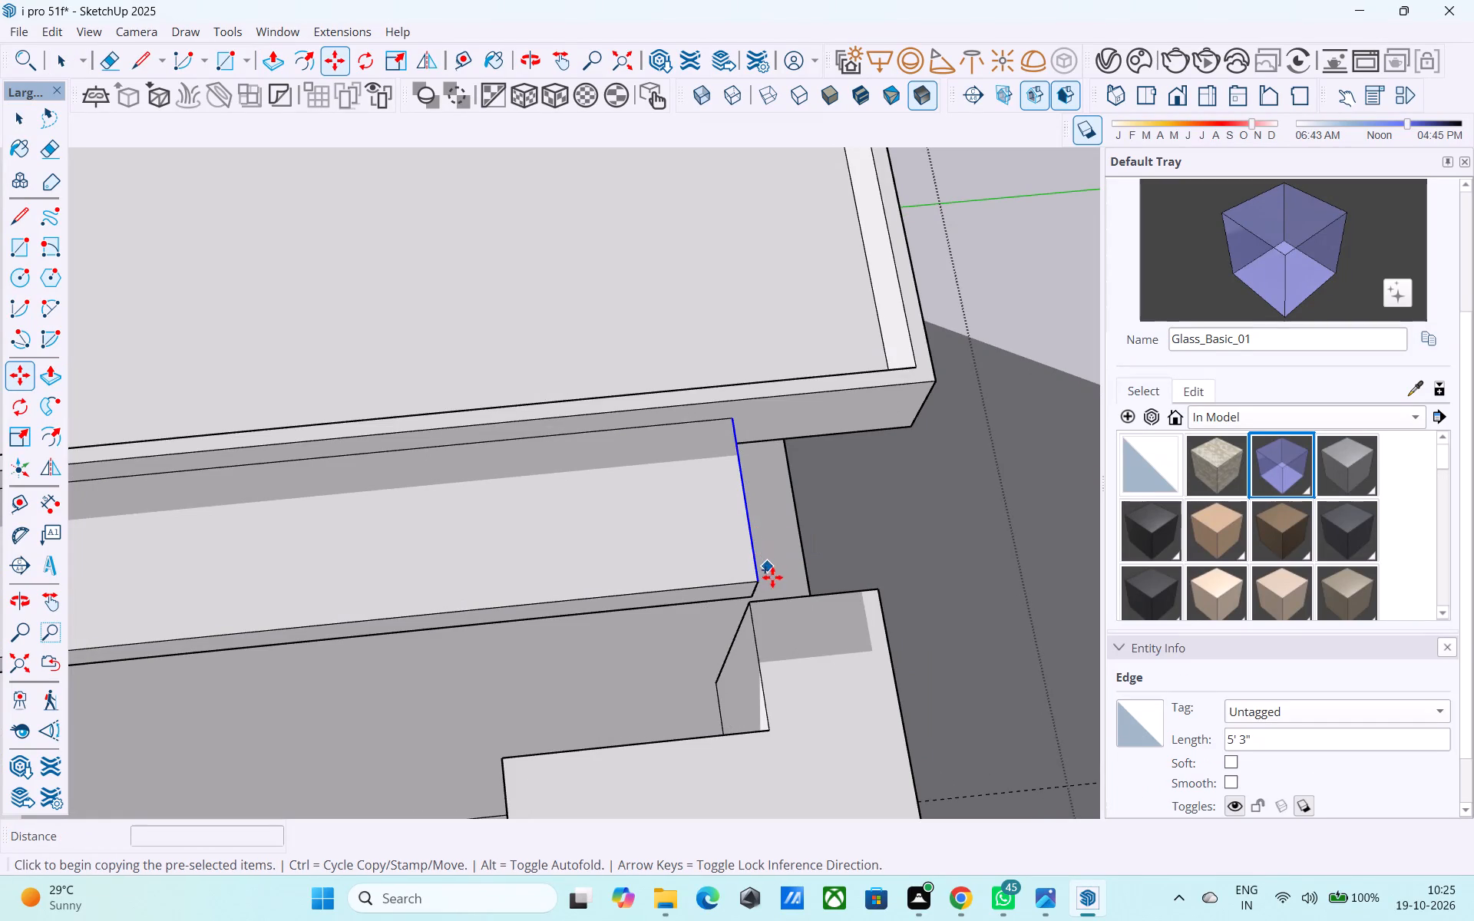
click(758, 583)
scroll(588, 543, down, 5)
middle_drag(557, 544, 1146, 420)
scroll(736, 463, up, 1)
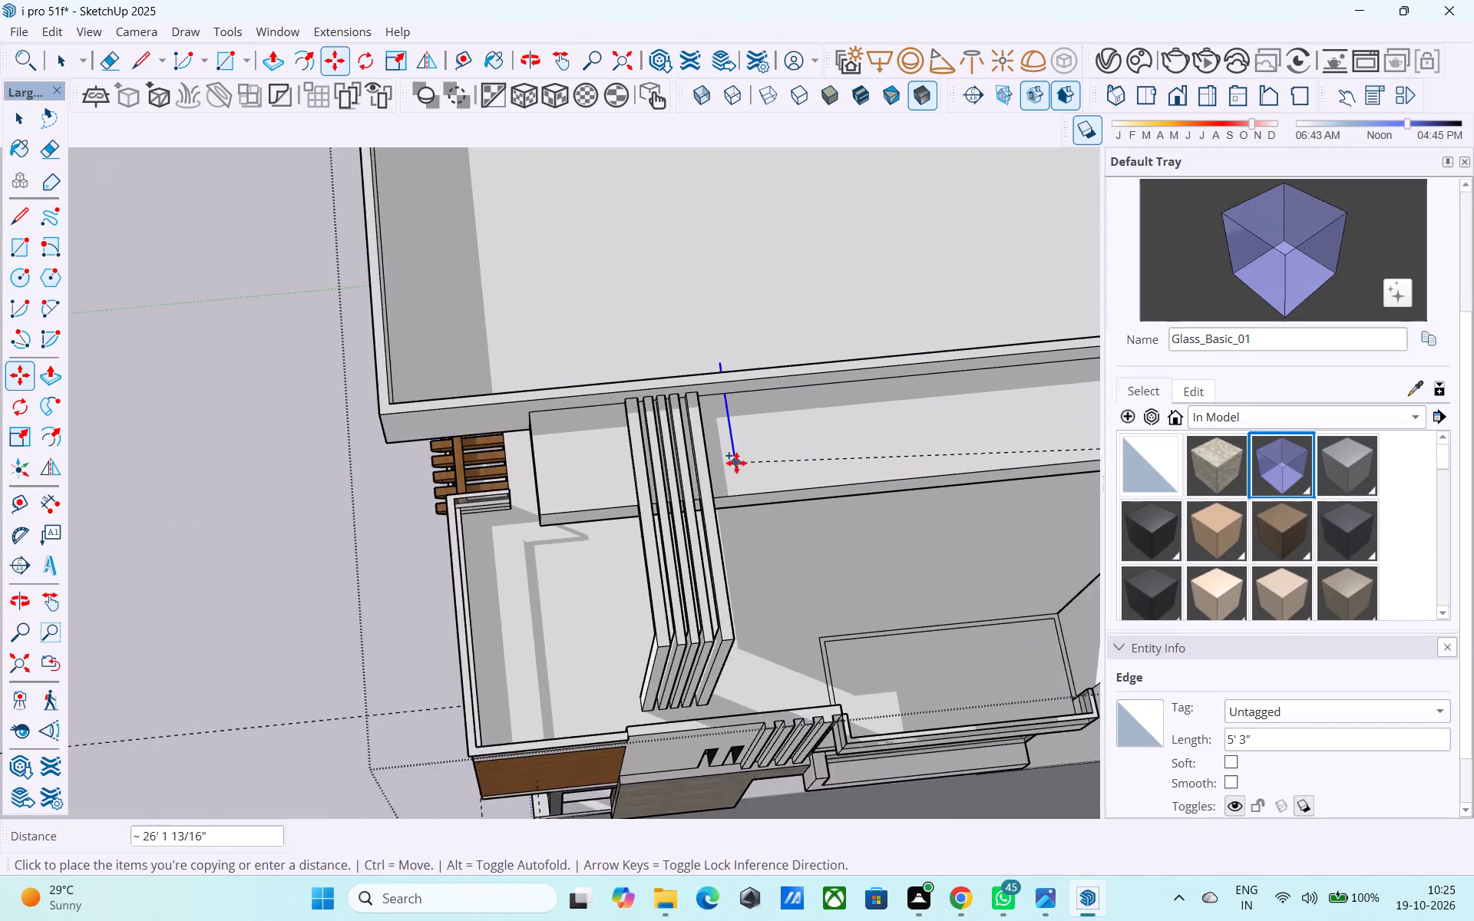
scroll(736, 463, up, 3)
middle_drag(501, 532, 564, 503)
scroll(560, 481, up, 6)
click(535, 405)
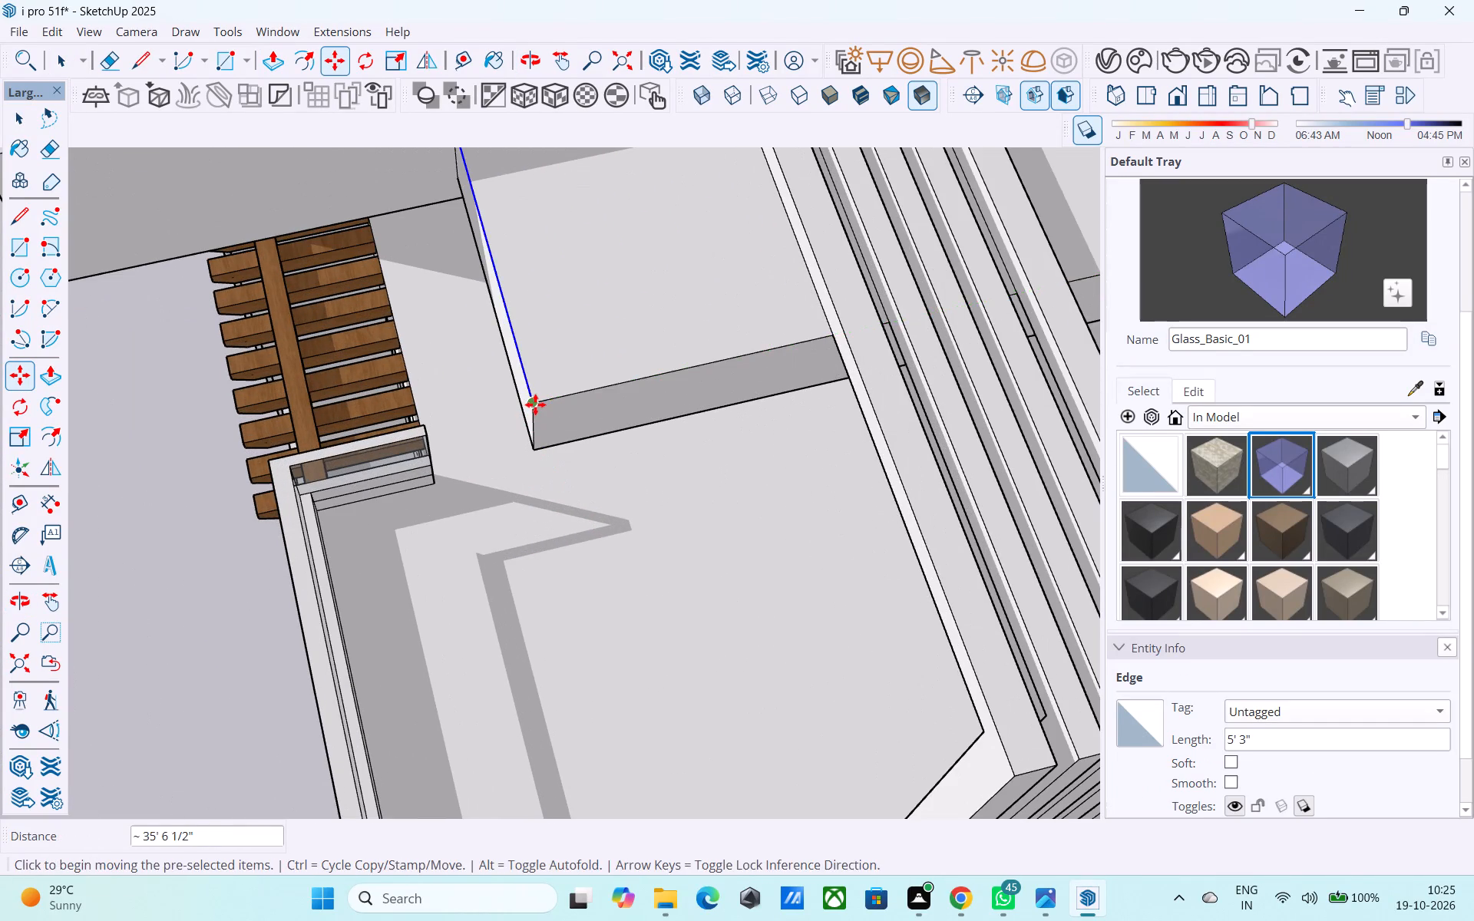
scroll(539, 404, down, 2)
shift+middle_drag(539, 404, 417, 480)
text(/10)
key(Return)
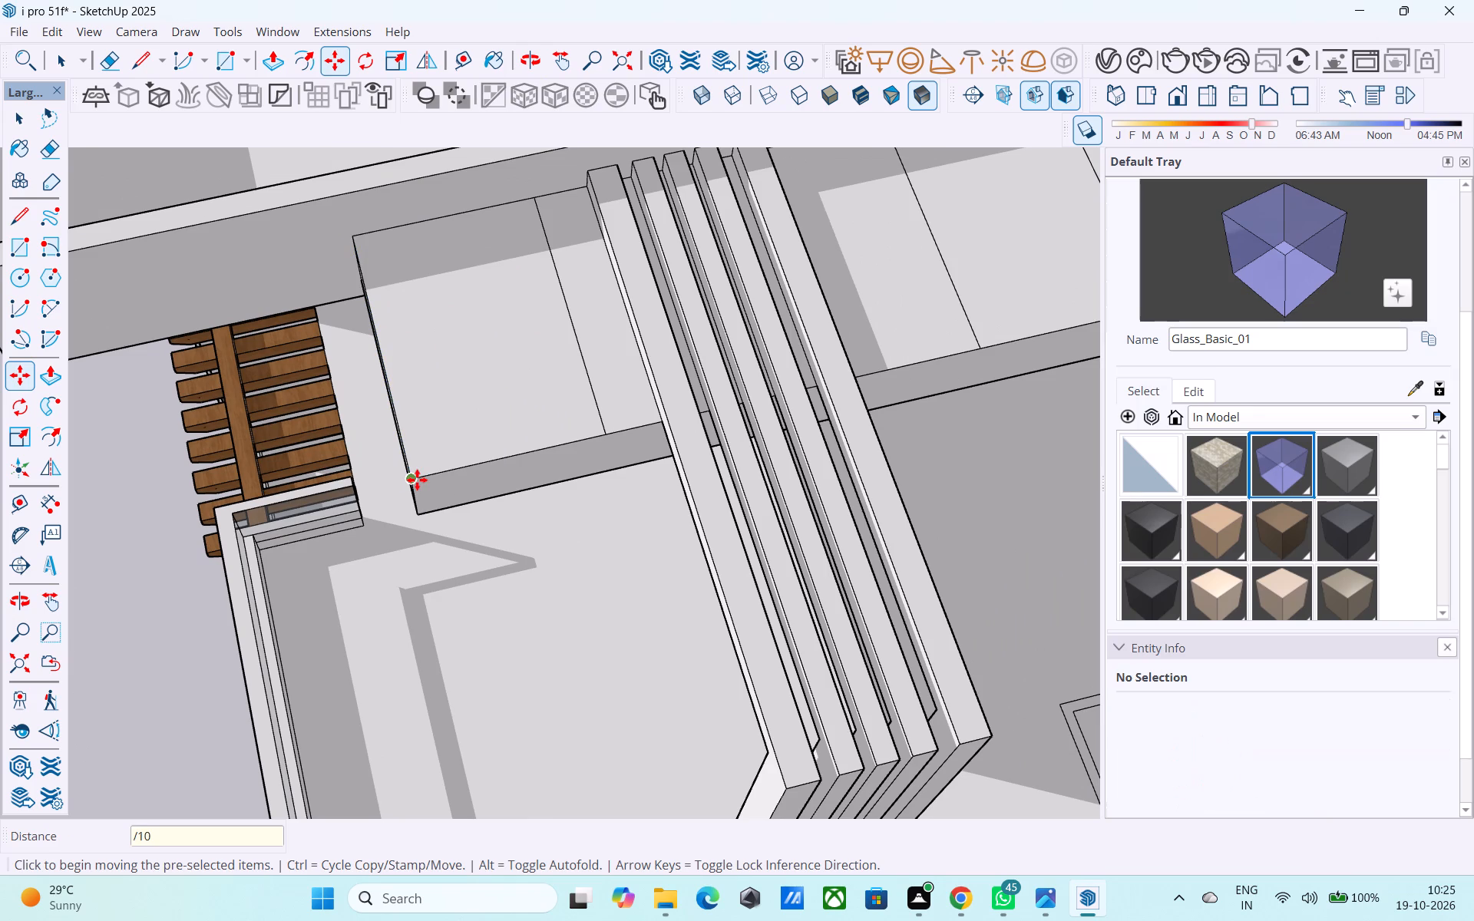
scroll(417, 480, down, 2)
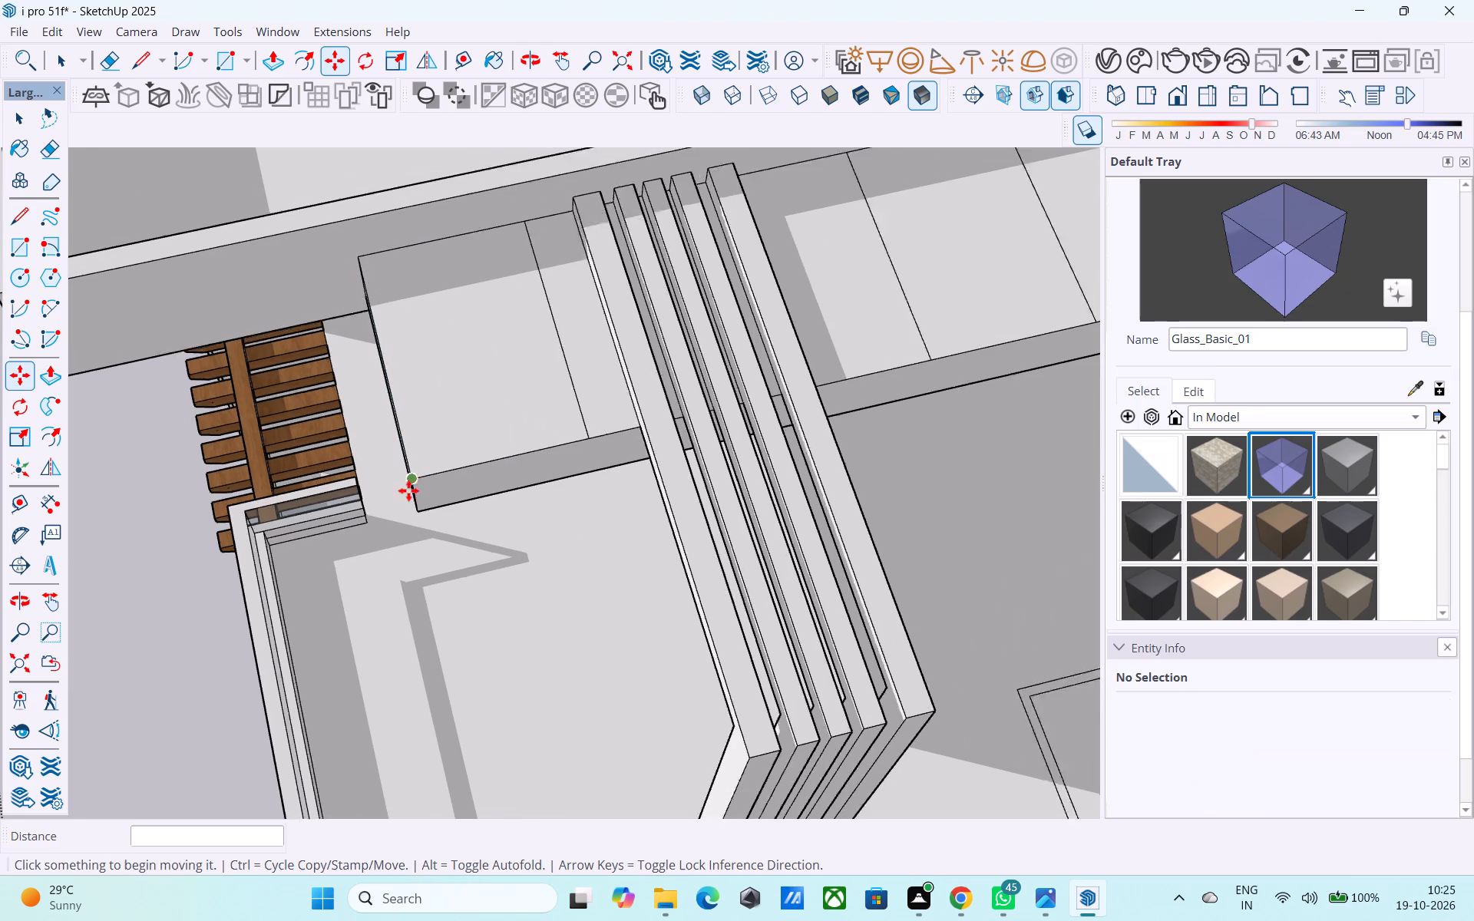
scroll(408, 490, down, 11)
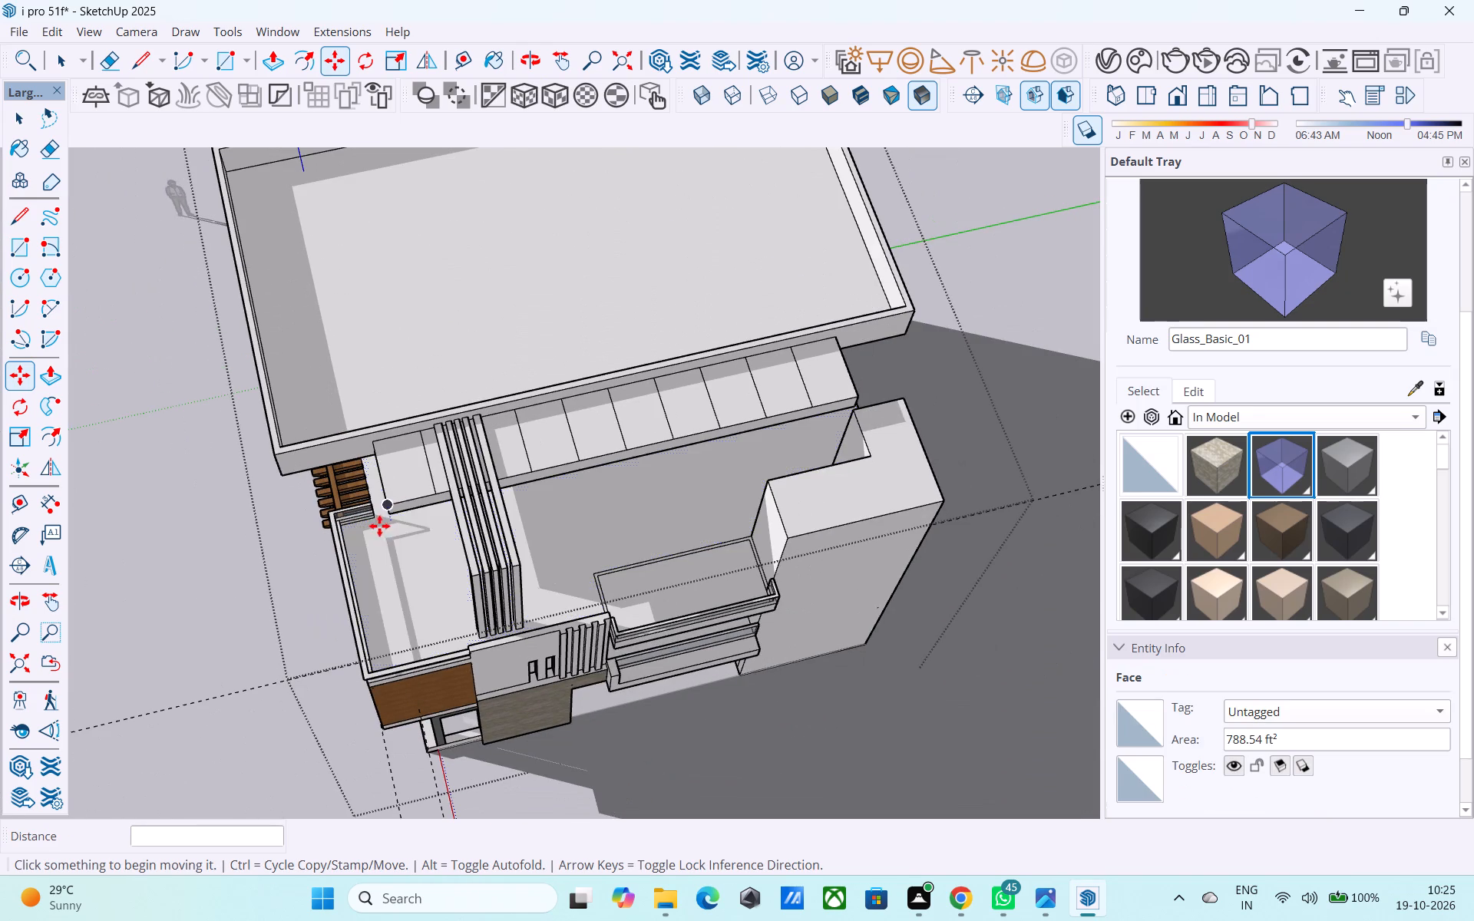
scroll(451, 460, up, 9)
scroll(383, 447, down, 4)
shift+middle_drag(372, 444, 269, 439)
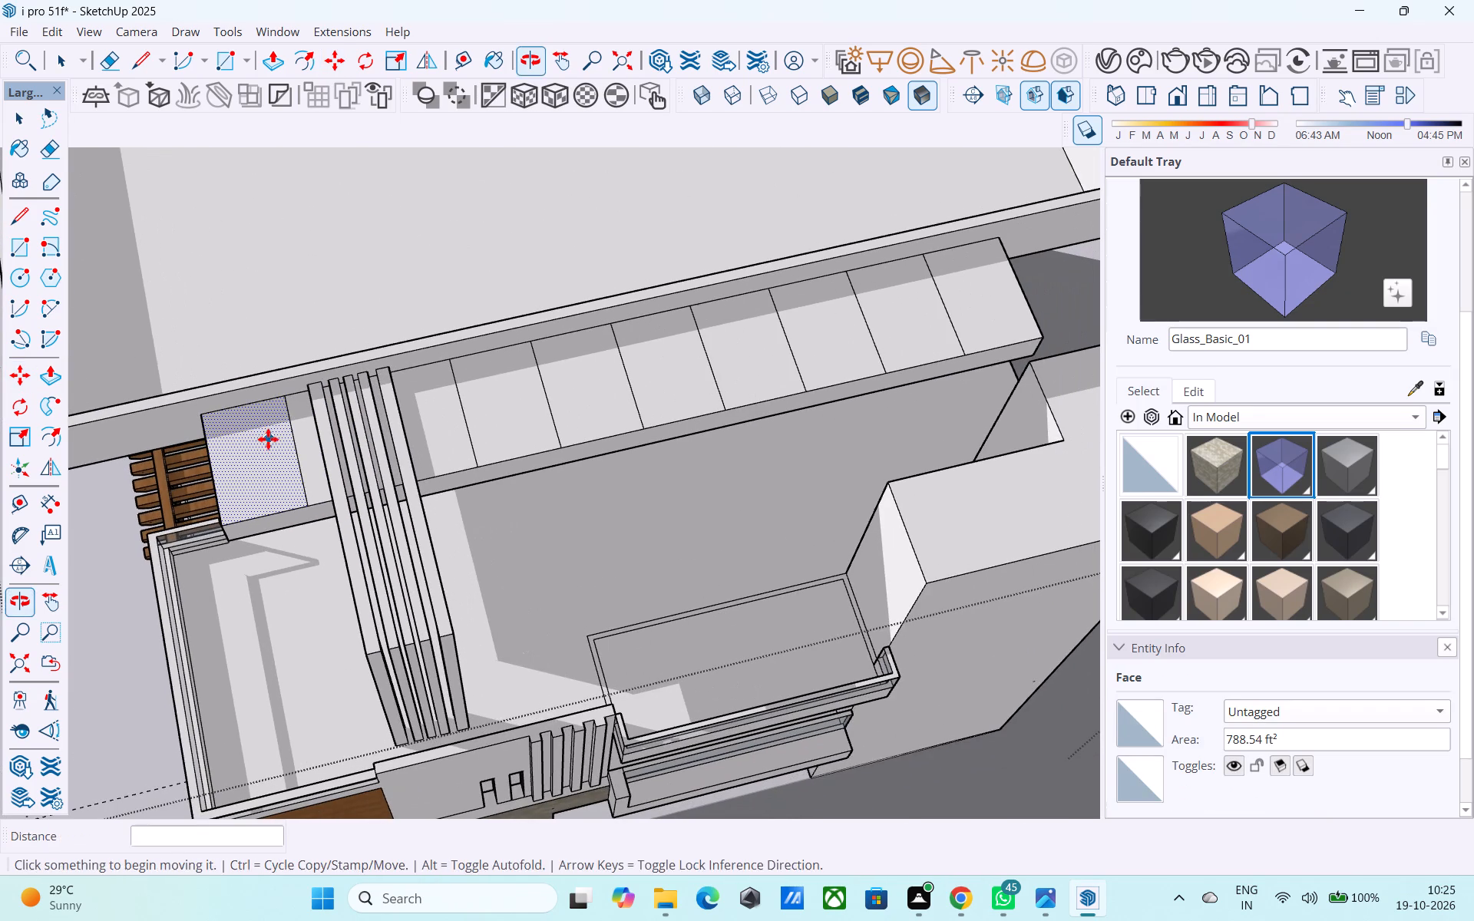
Copy the canopy slab's short top edge to its opposite end, dividing the slab top into 20 equal parts.
key(space)
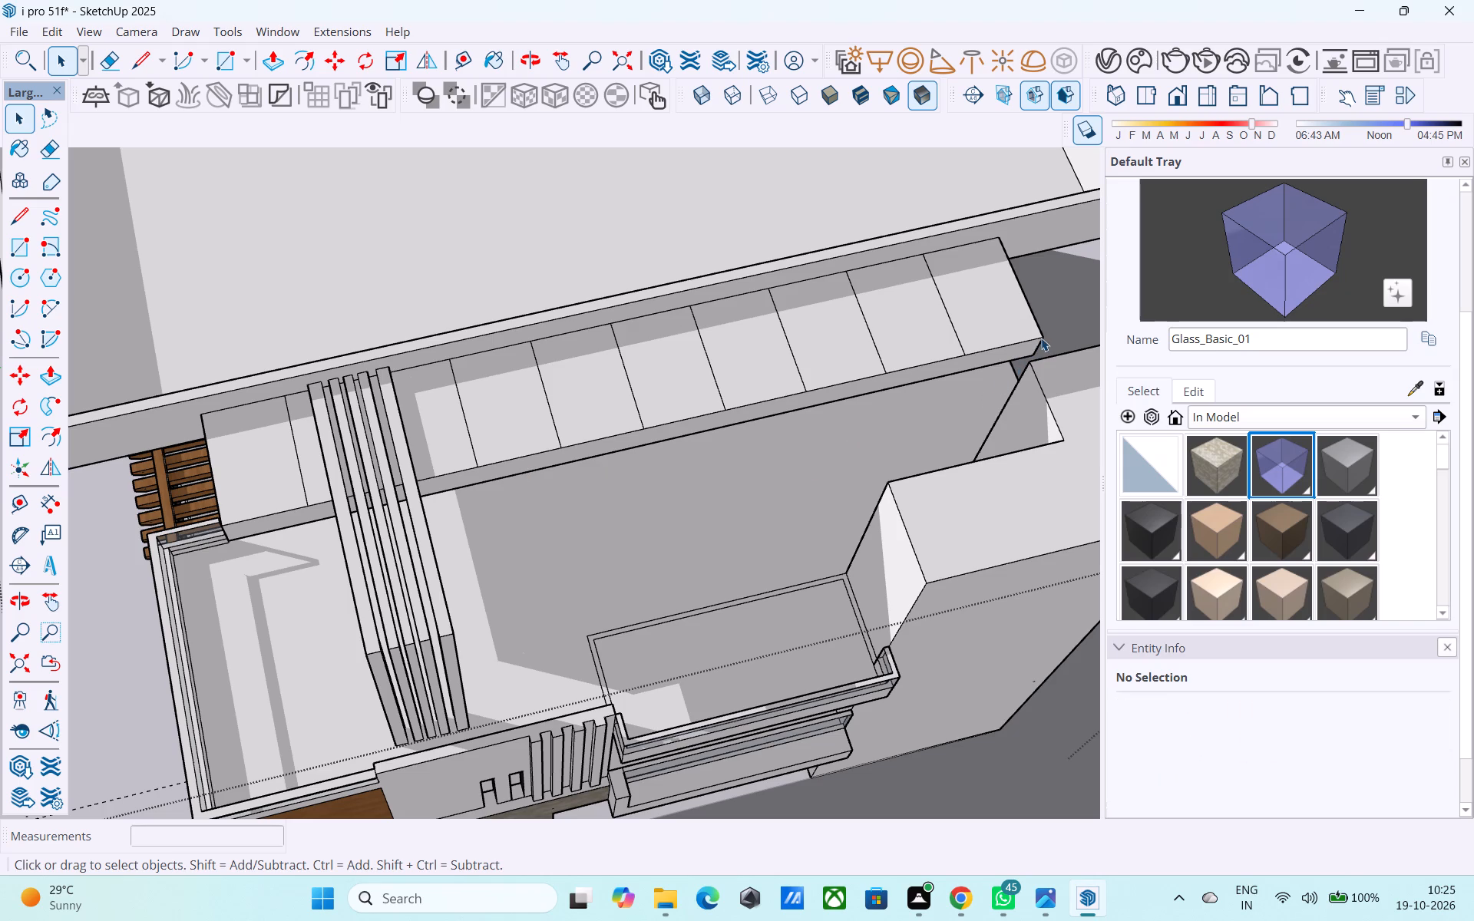
click(1042, 336)
middle_drag(1030, 336, 768, 320)
scroll(889, 427, up, 4)
middle_drag(880, 467, 854, 441)
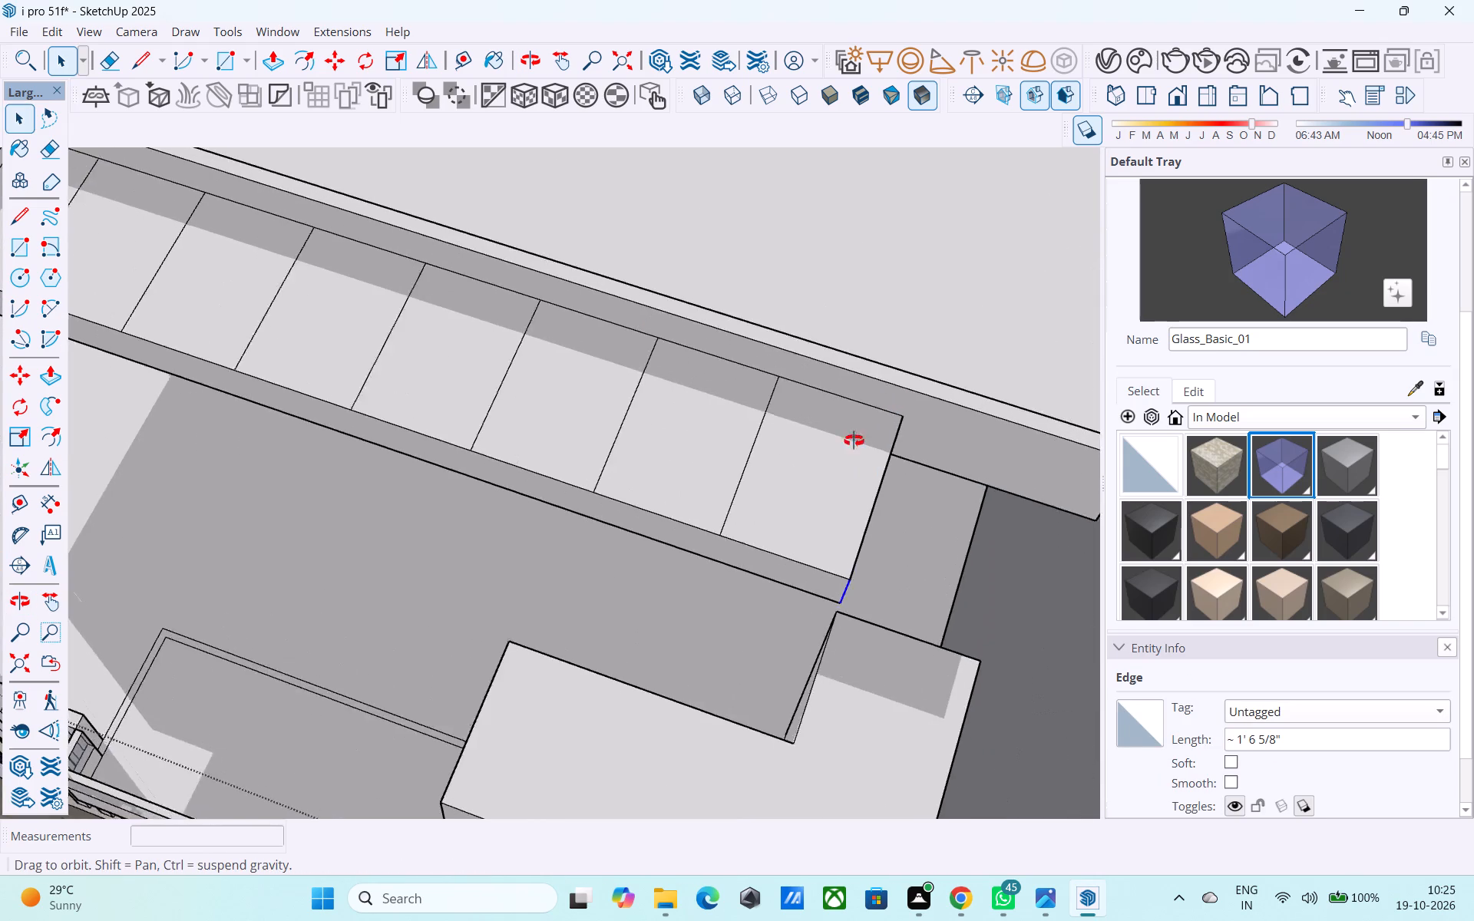
middle_drag(854, 441, 847, 402)
click(799, 332)
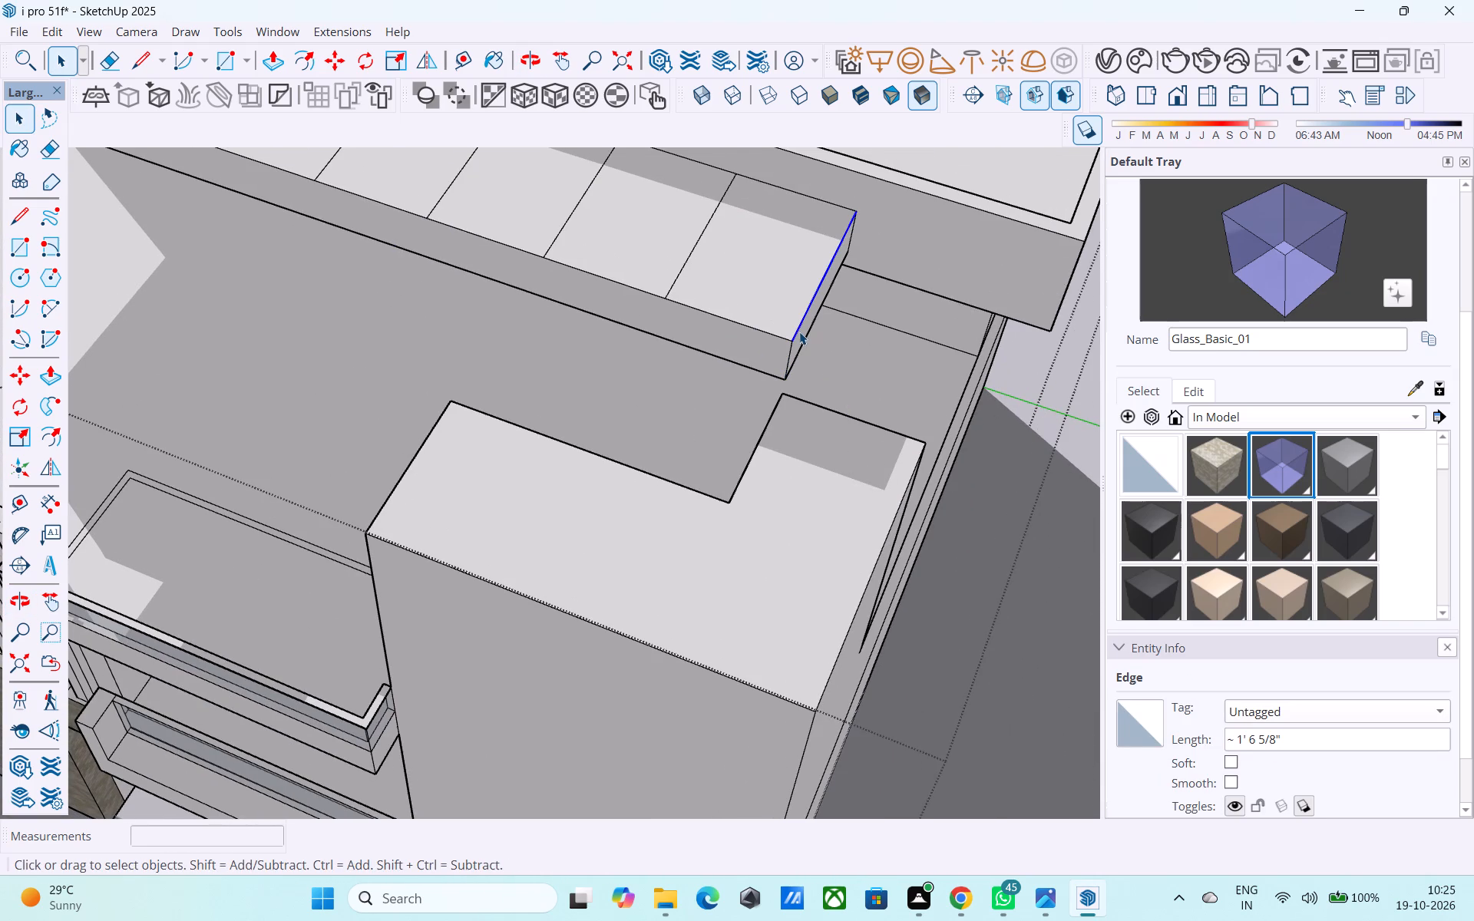
key(m)
click(799, 335)
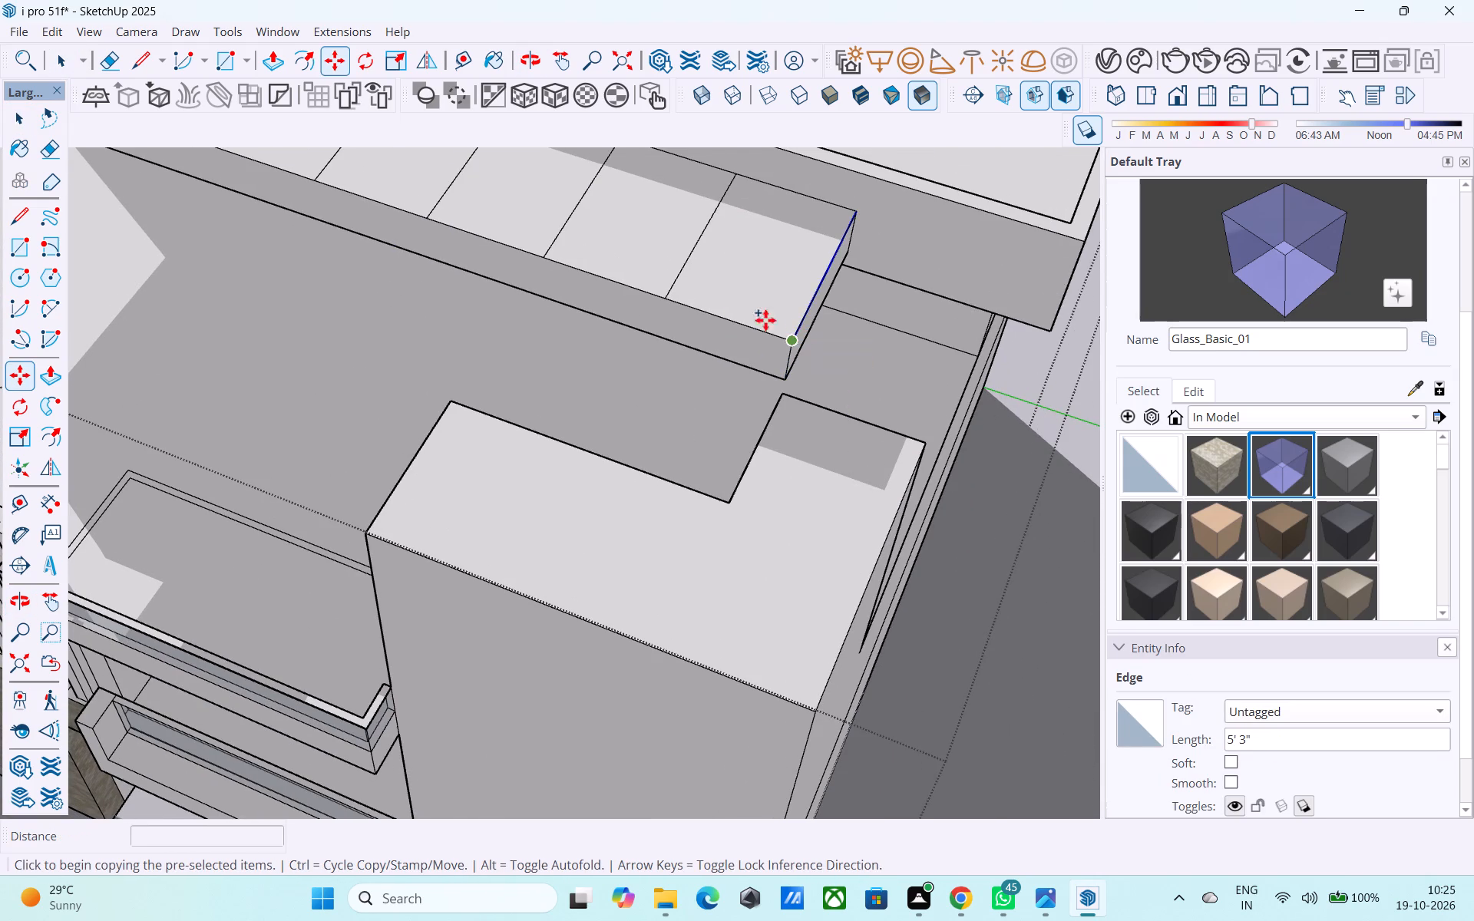
scroll(716, 312, down, 3)
middle_drag(716, 324, 1220, 474)
shift+middle_drag(592, 301, 844, 488)
scroll(659, 521, up, 2)
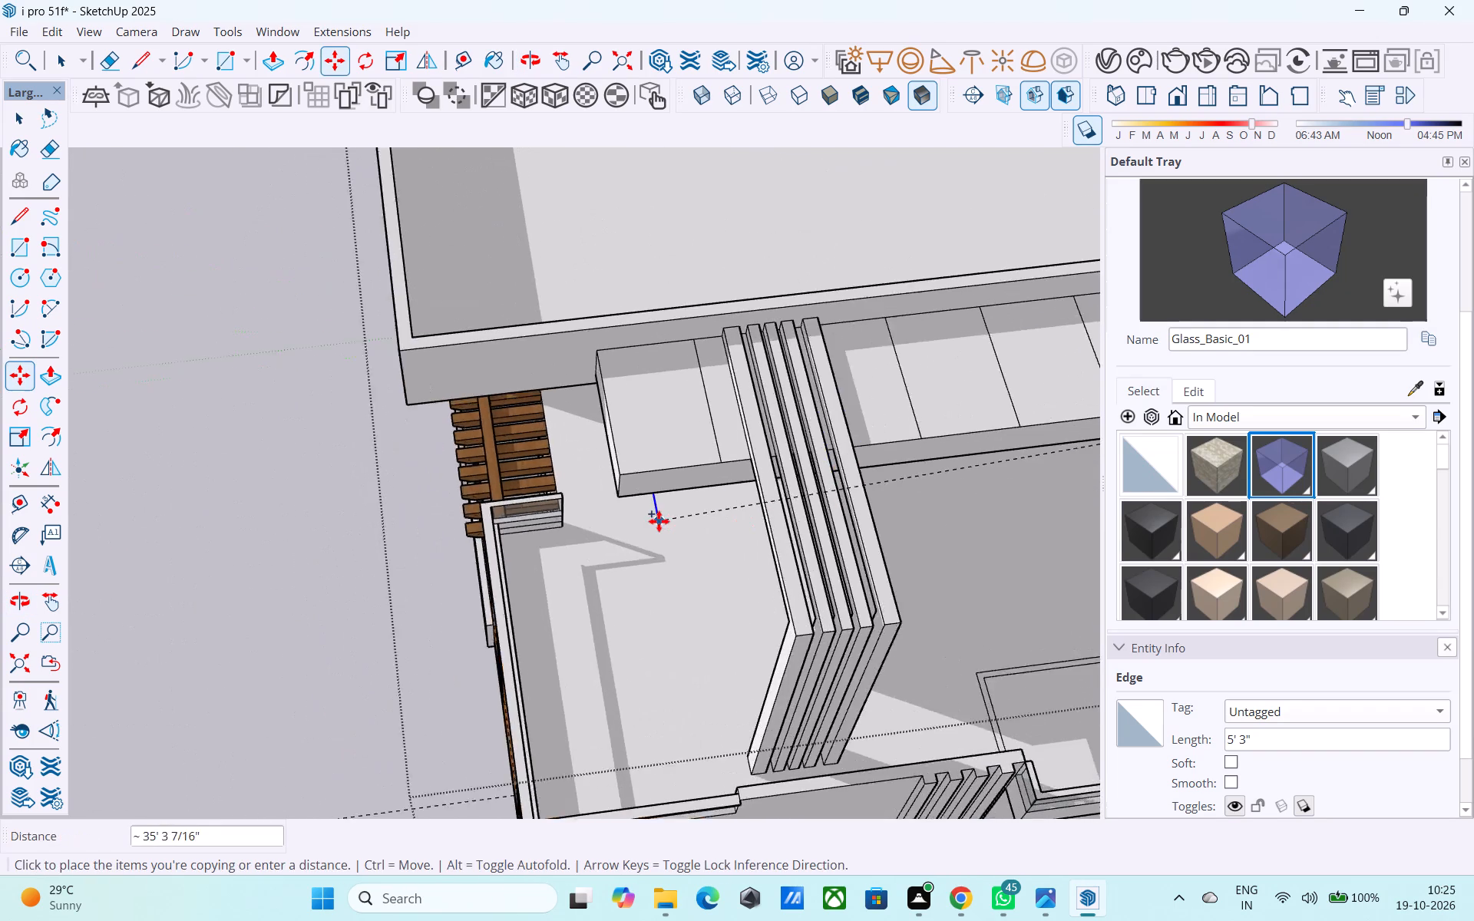
scroll(659, 521, up, 2)
click(602, 450)
text(/20)
key(Return)
scroll(602, 450, down, 5)
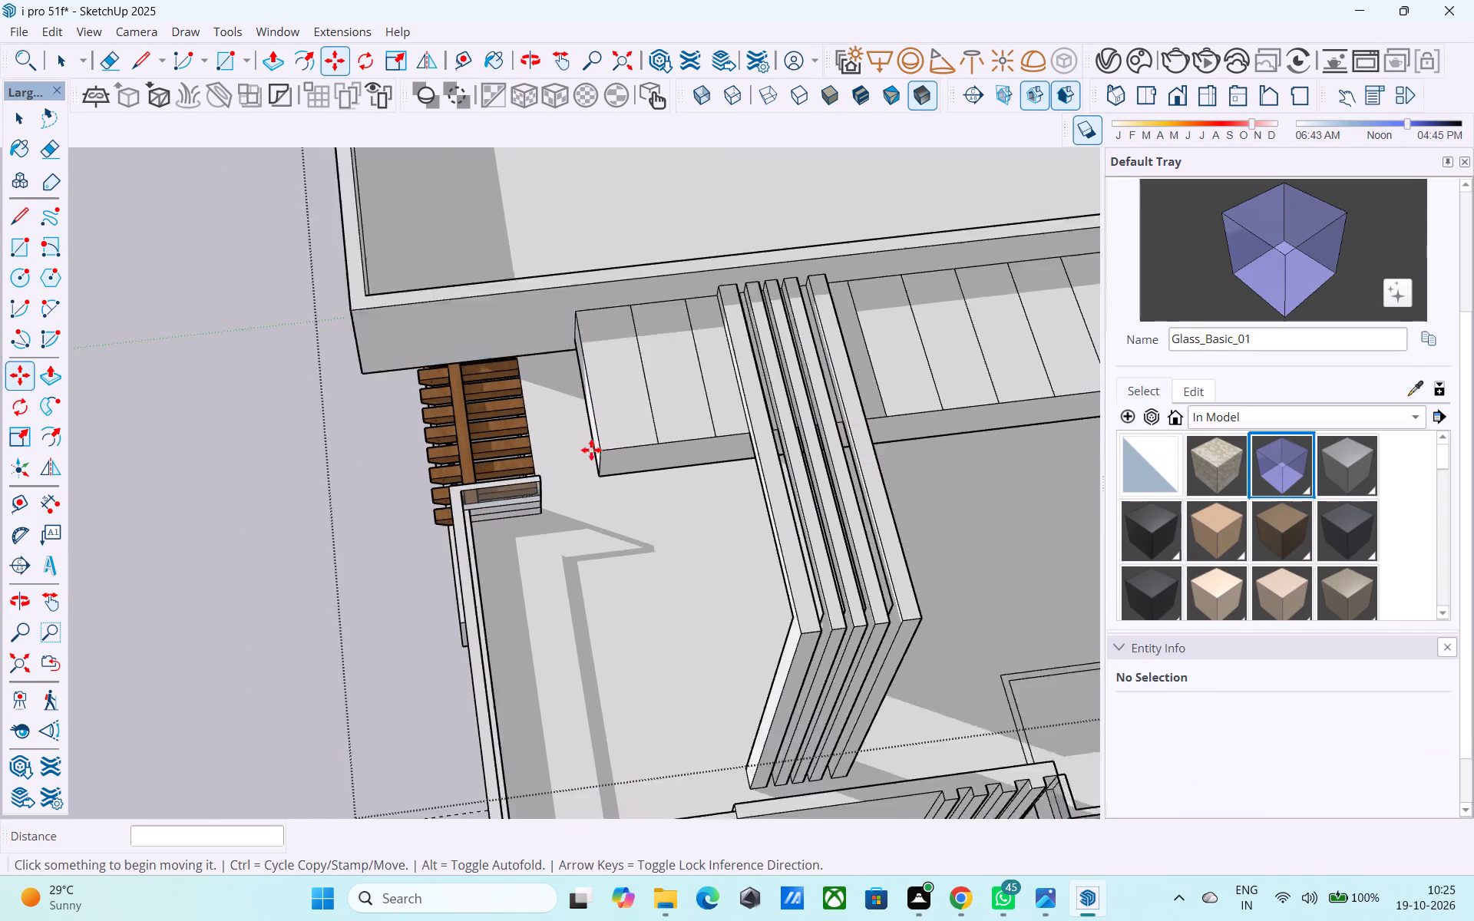
Copy the front edge segment of the canopy slab's far-end strip 9" inward on the slab top.
scroll(591, 450, down, 1)
shift+middle_drag(502, 499, 326, 500)
shift+middle_drag(625, 383, 468, 459)
scroll(468, 459, up, 1)
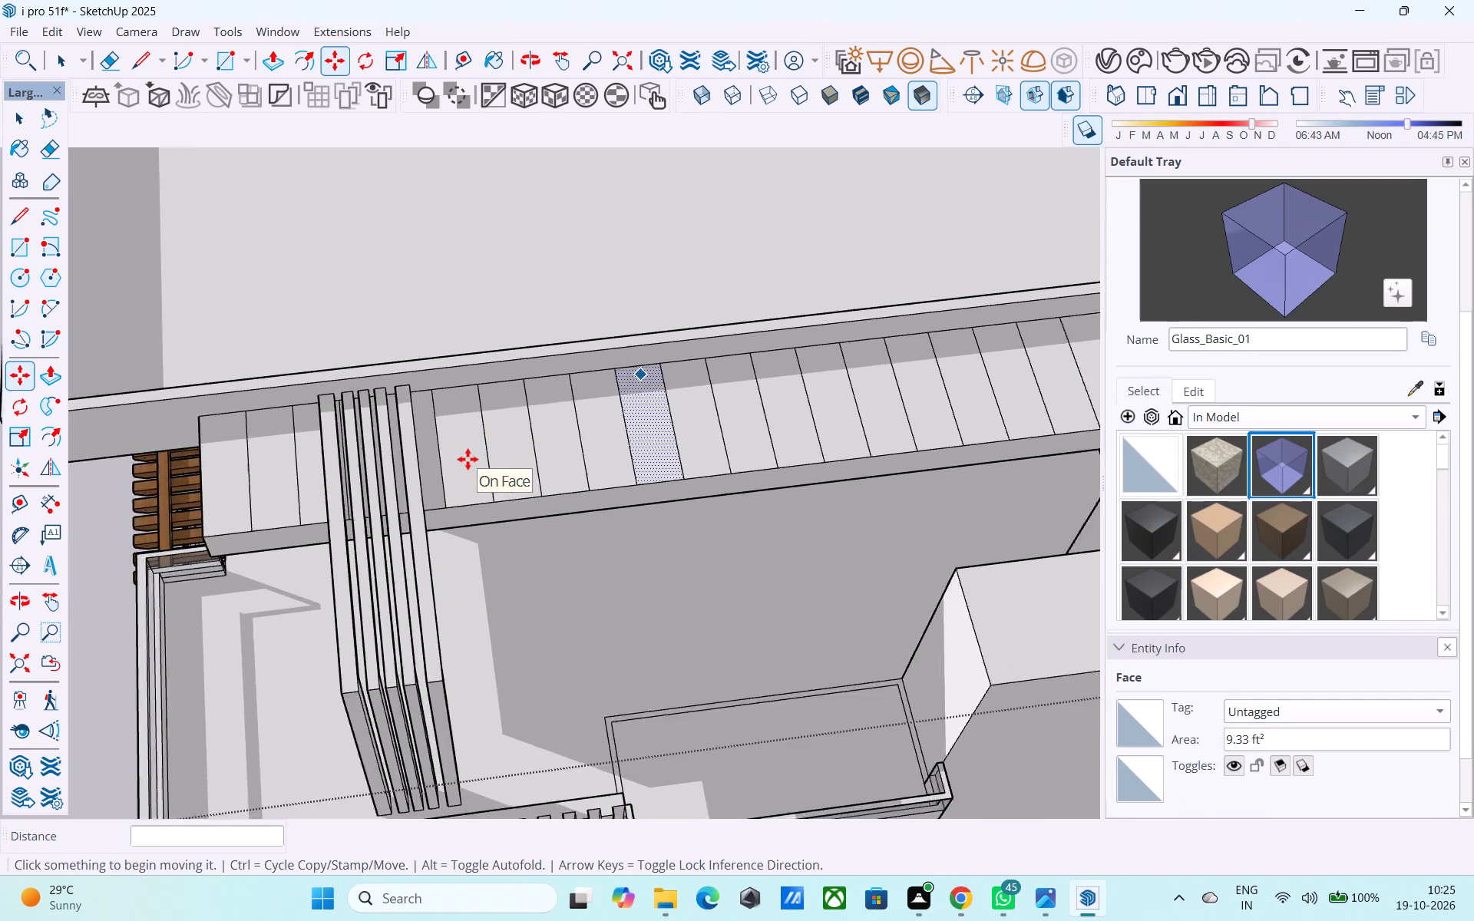
scroll(468, 459, up, 3)
scroll(468, 459, down, 4)
shift+middle_drag(467, 462, 379, 516)
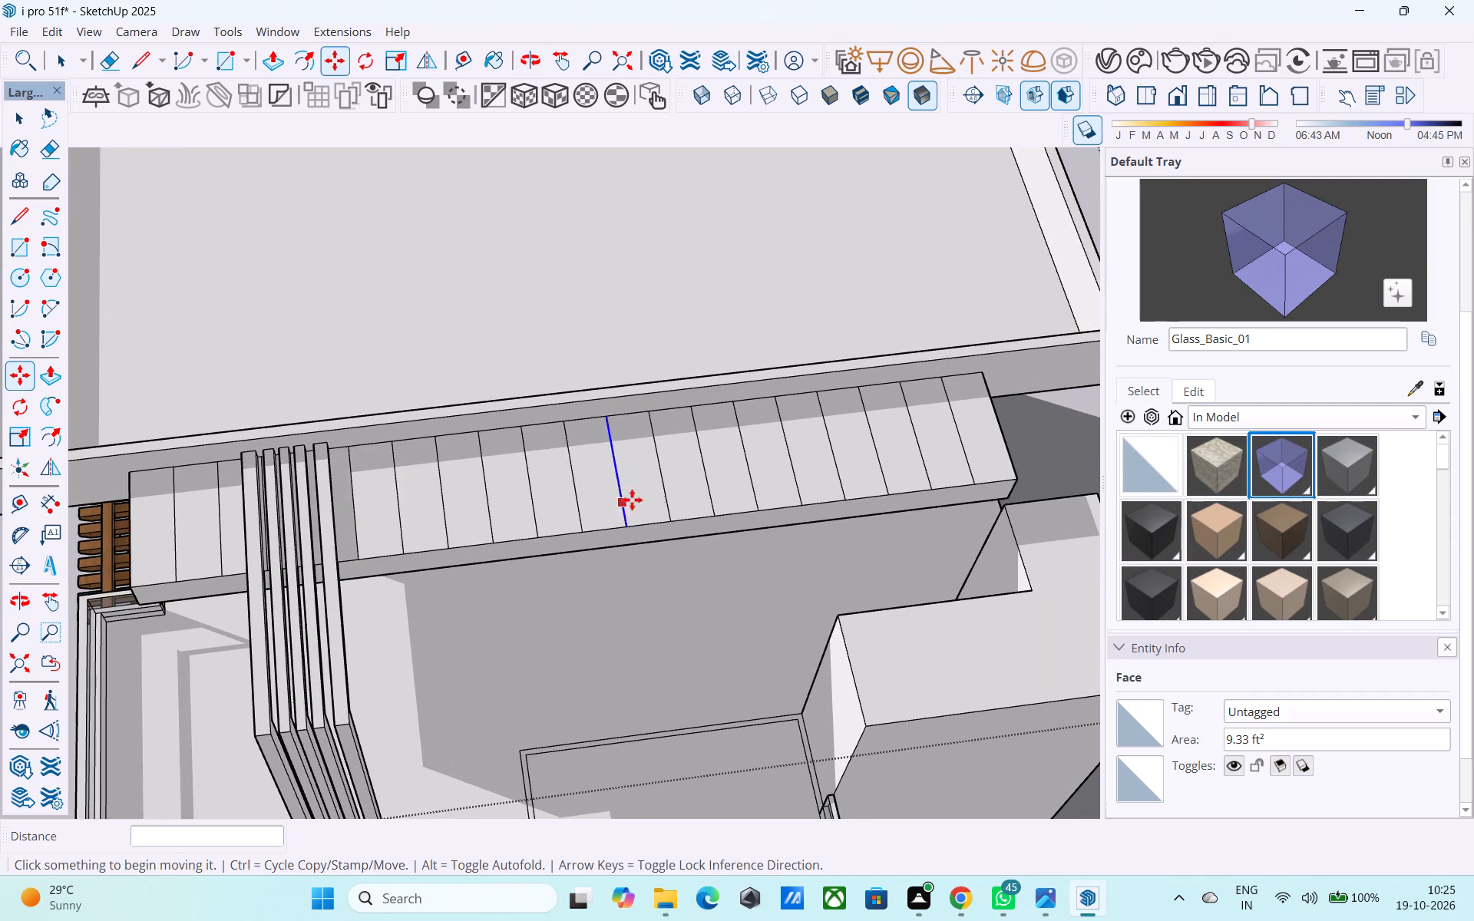
scroll(669, 477, up, 4)
scroll(676, 477, down, 2)
shift+middle_drag(676, 477, 670, 491)
scroll(678, 485, down, 2)
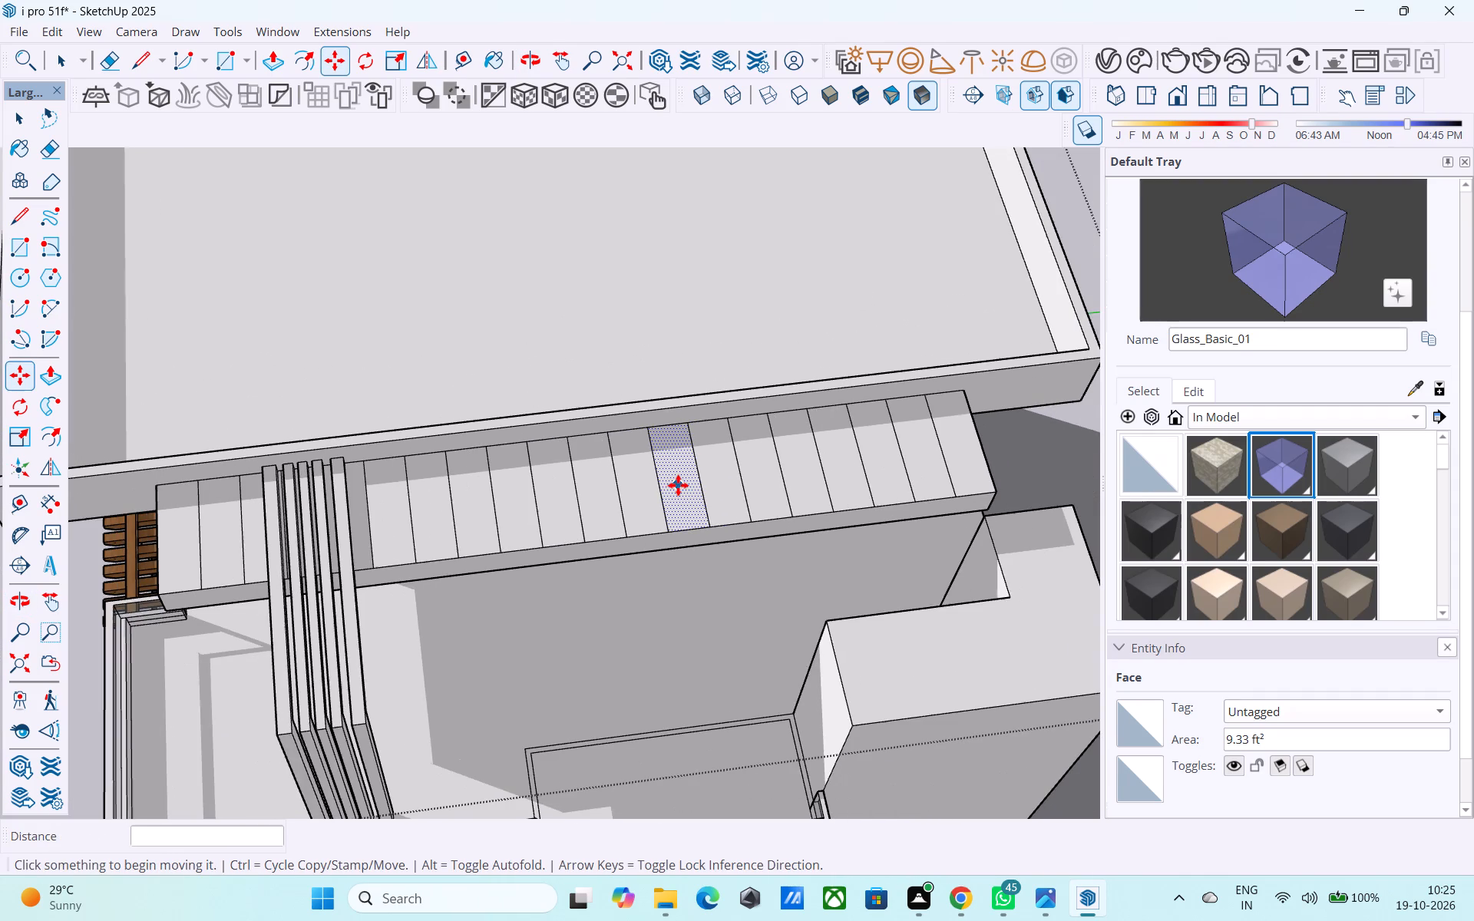
scroll(678, 485, down, 1)
key(l)
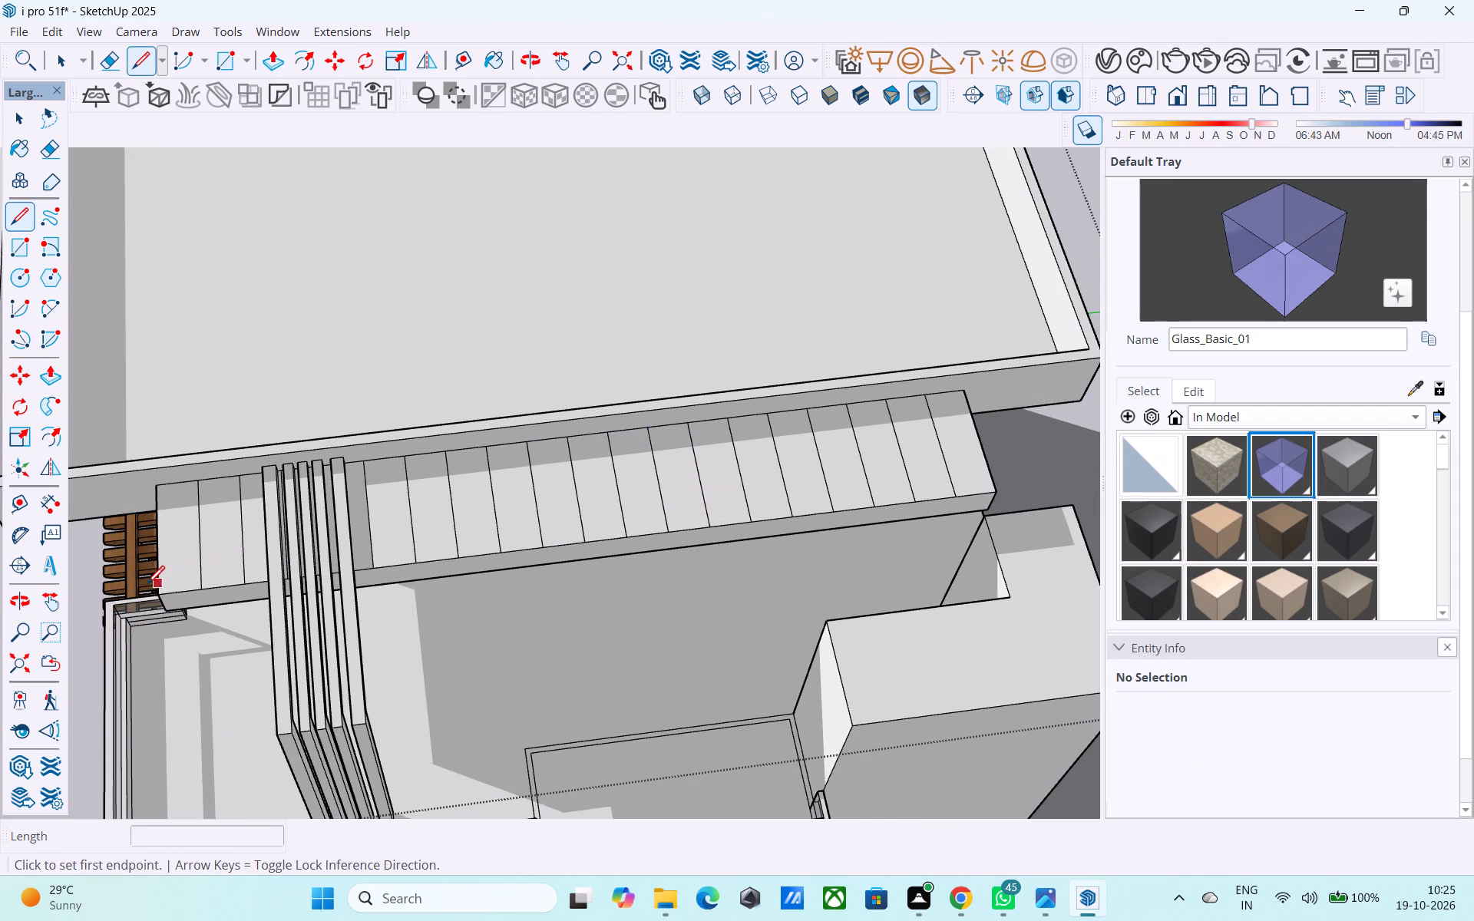
scroll(953, 460, up, 3)
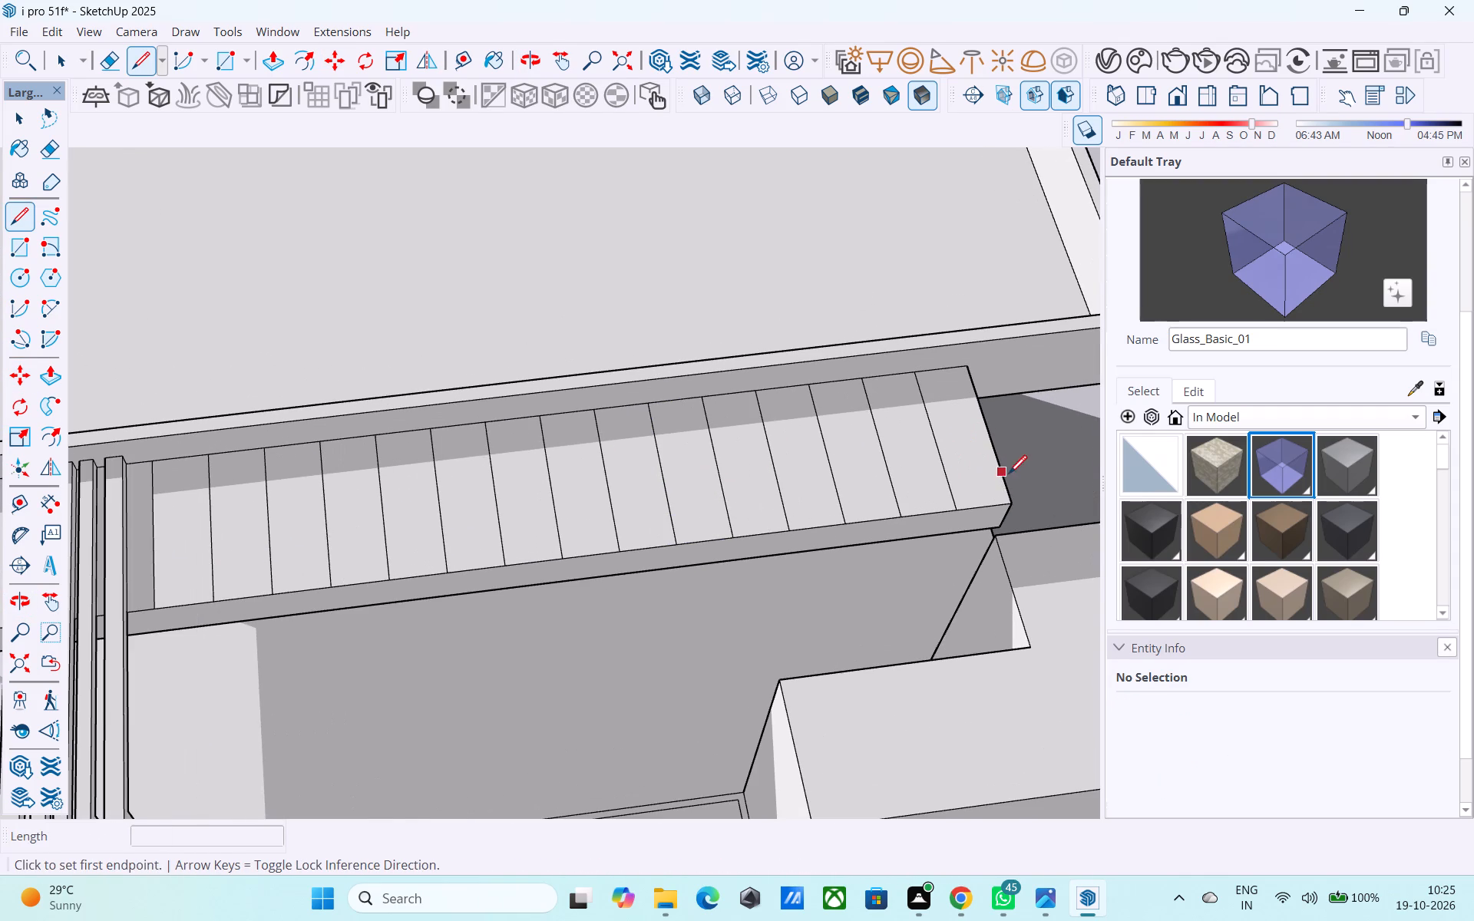
key(space)
click(997, 507)
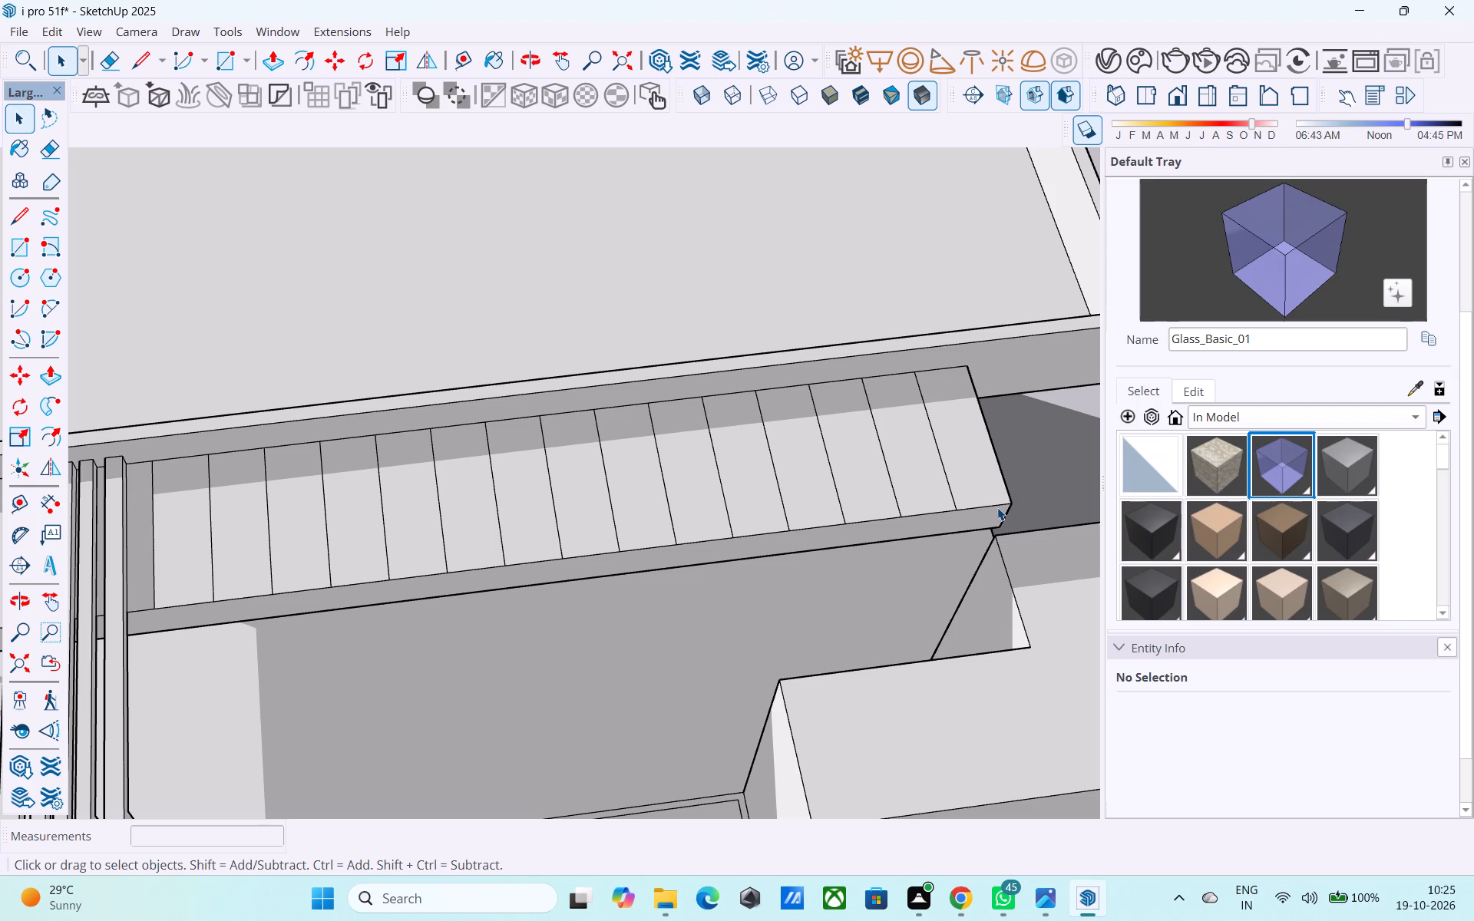
key(m)
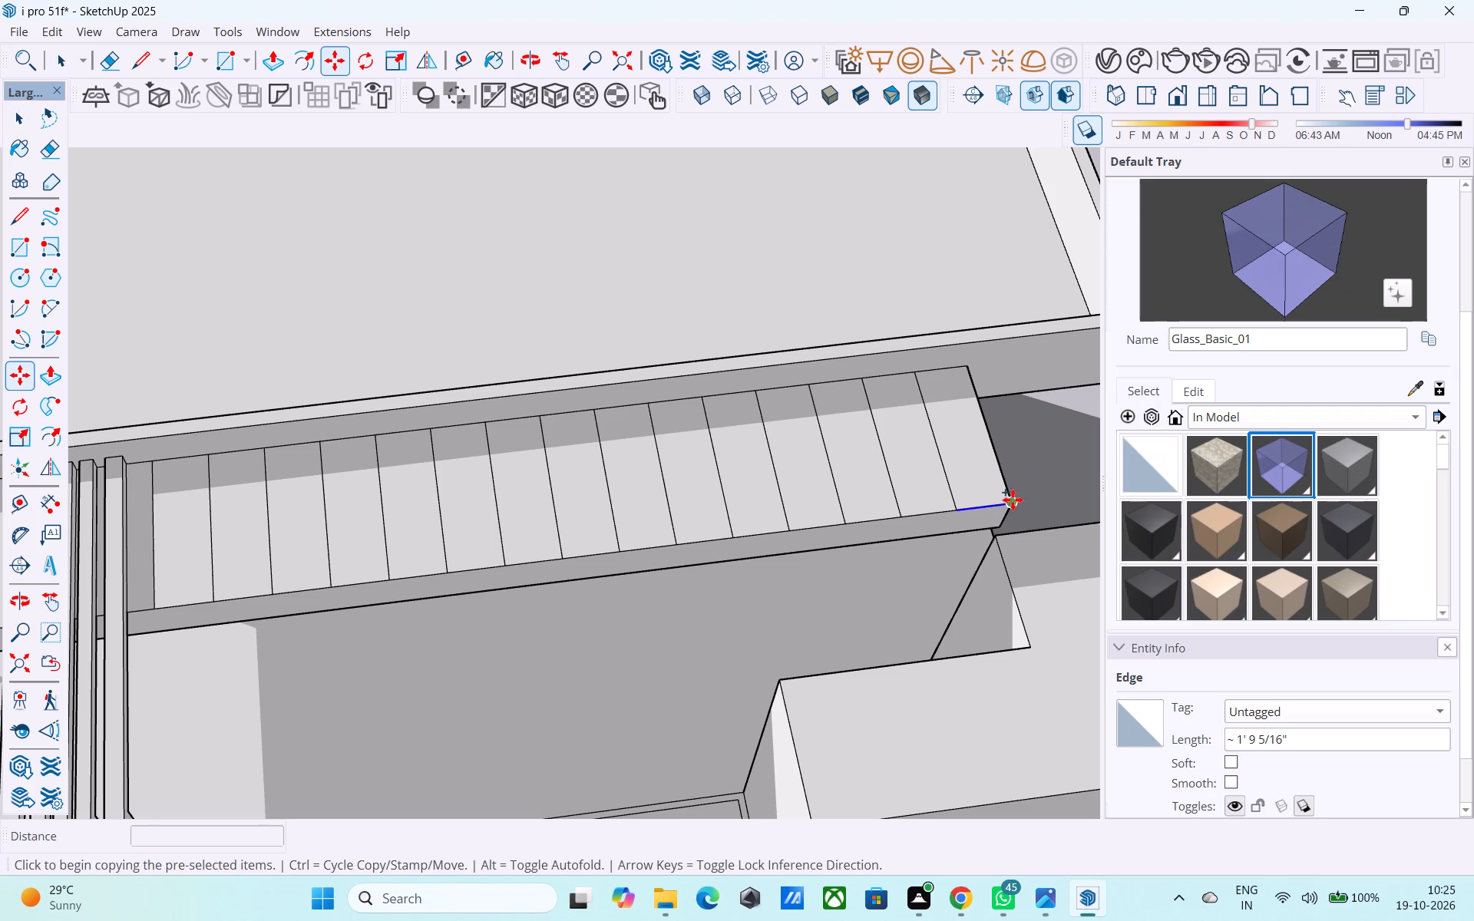
click(1013, 500)
click(1006, 487)
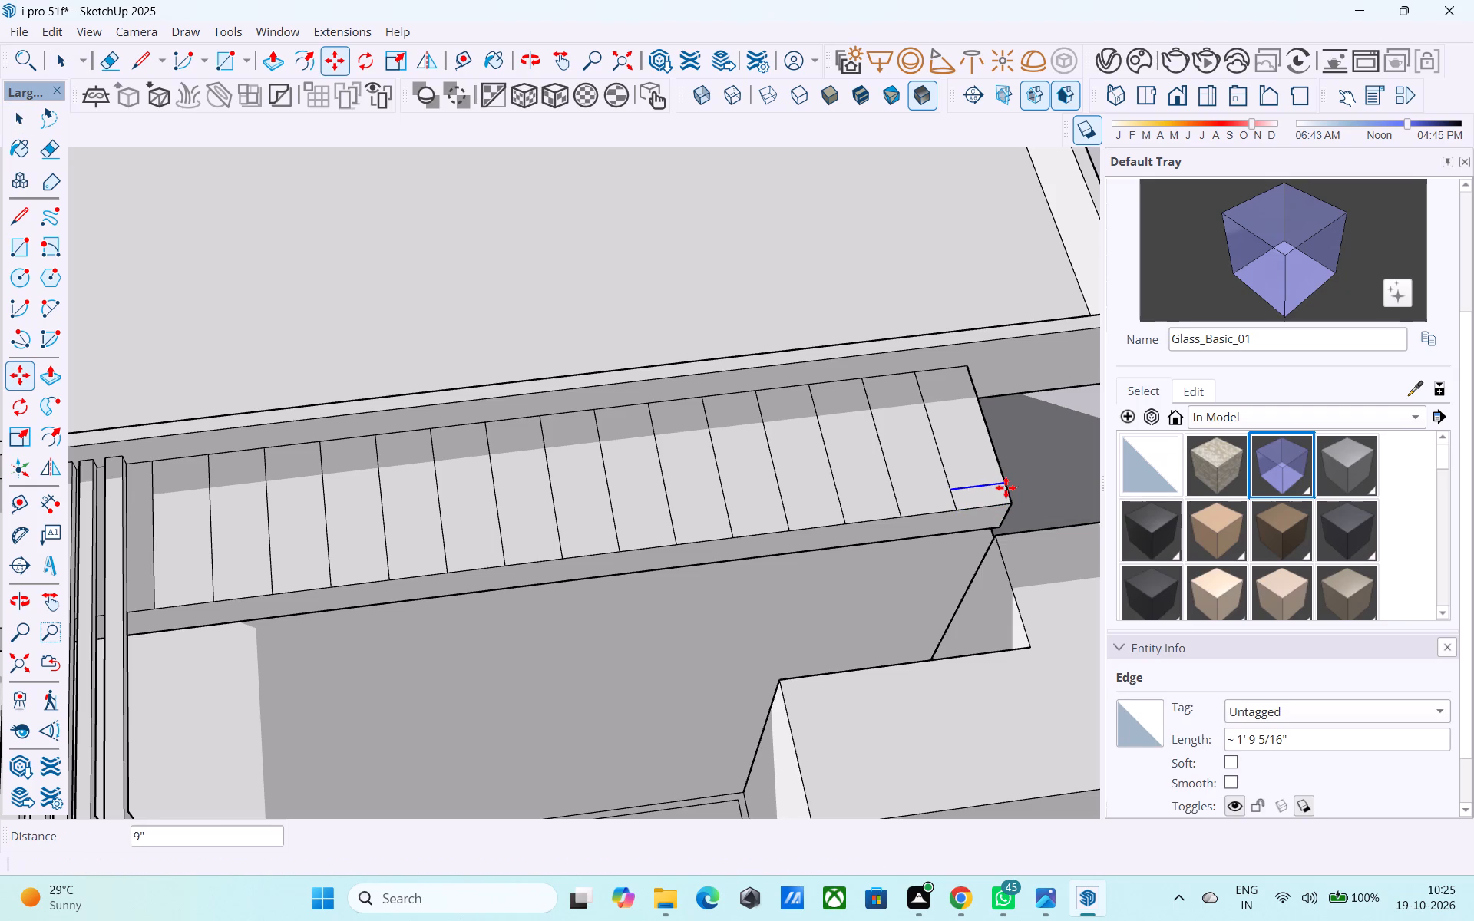
Draw a line from the copied edge's outer end along the slab top to the opposite short edge, crossing all strips.
key(l)
click(1005, 482)
shift+middle_drag(601, 543, 940, 466)
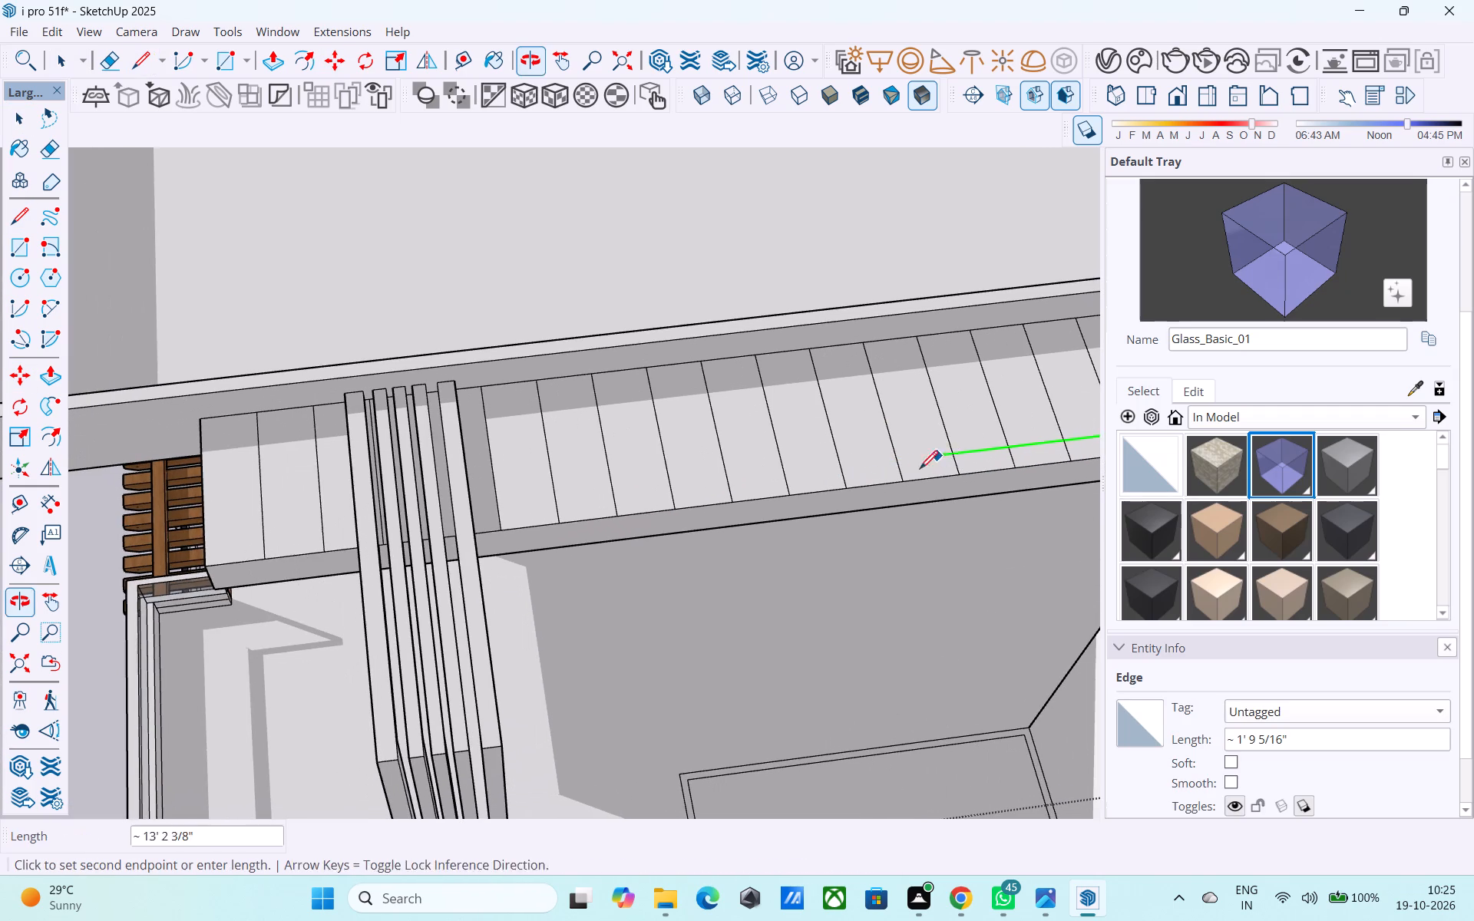
click(204, 542)
key(space)
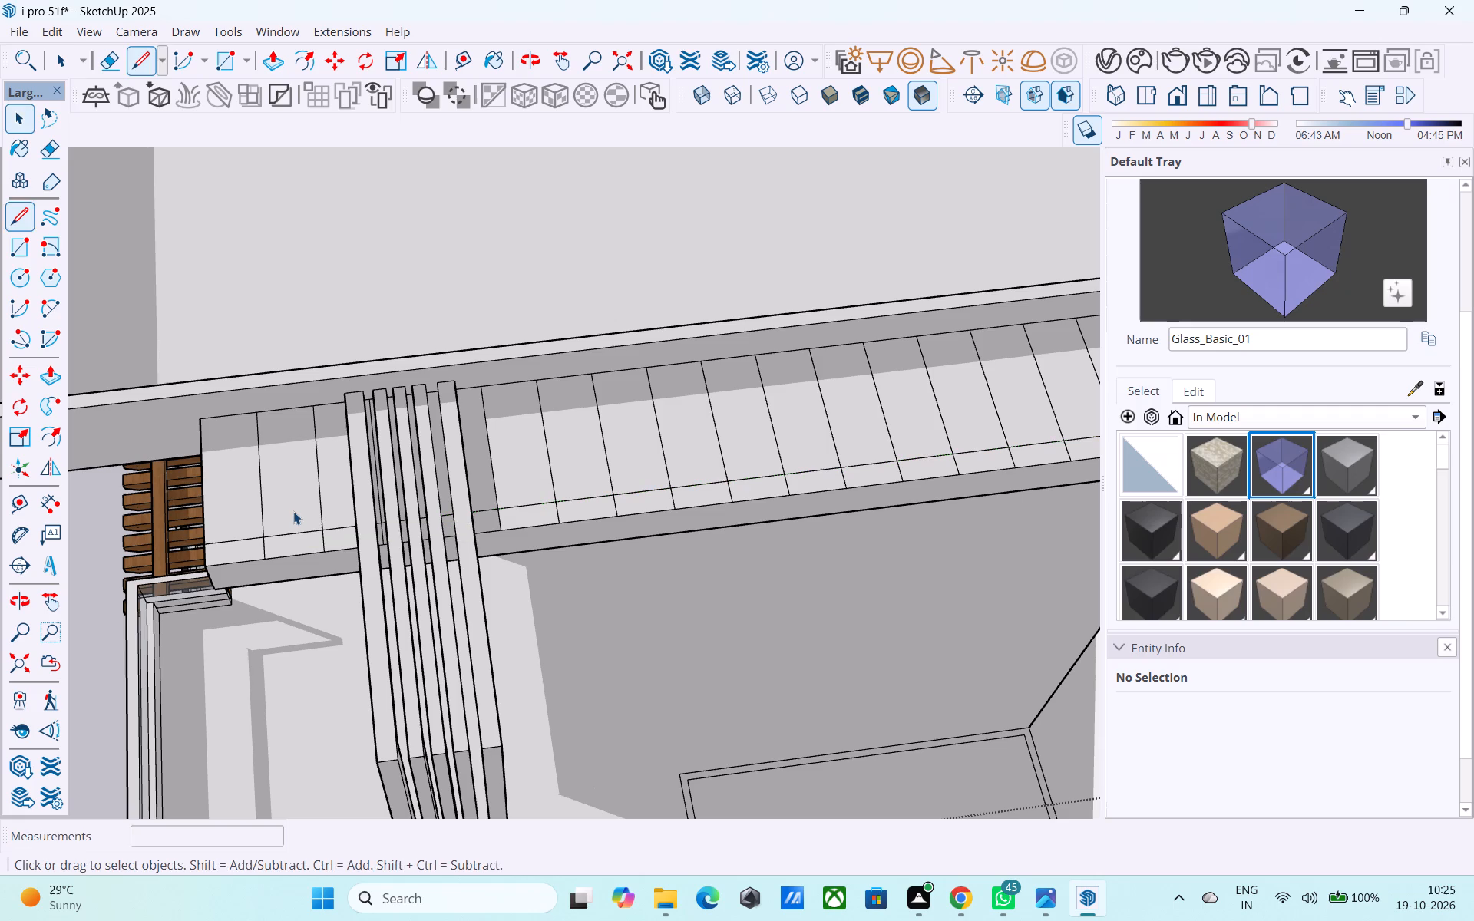
Push the second strip's face behind the inset line down about 1' 6 5/8" through the slab to cut an opening.
click(293, 511)
key(p)
click(293, 511)
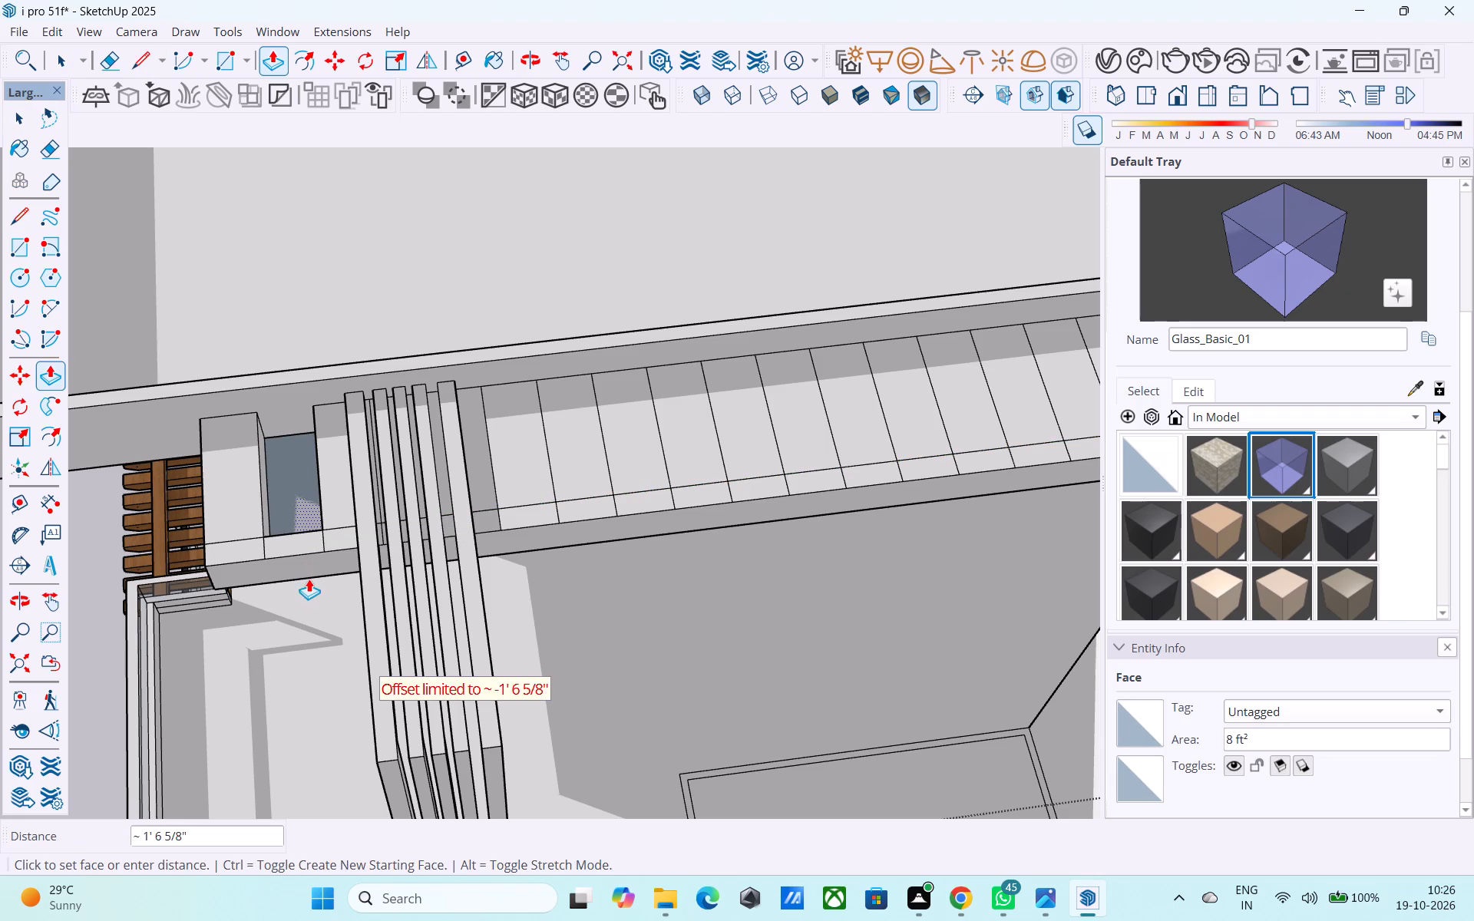
click(305, 579)
Cut the same through-opening in the partial strip beside the fifth fin and in the next alternate strip.
shift+middle_drag(479, 554, 452, 582)
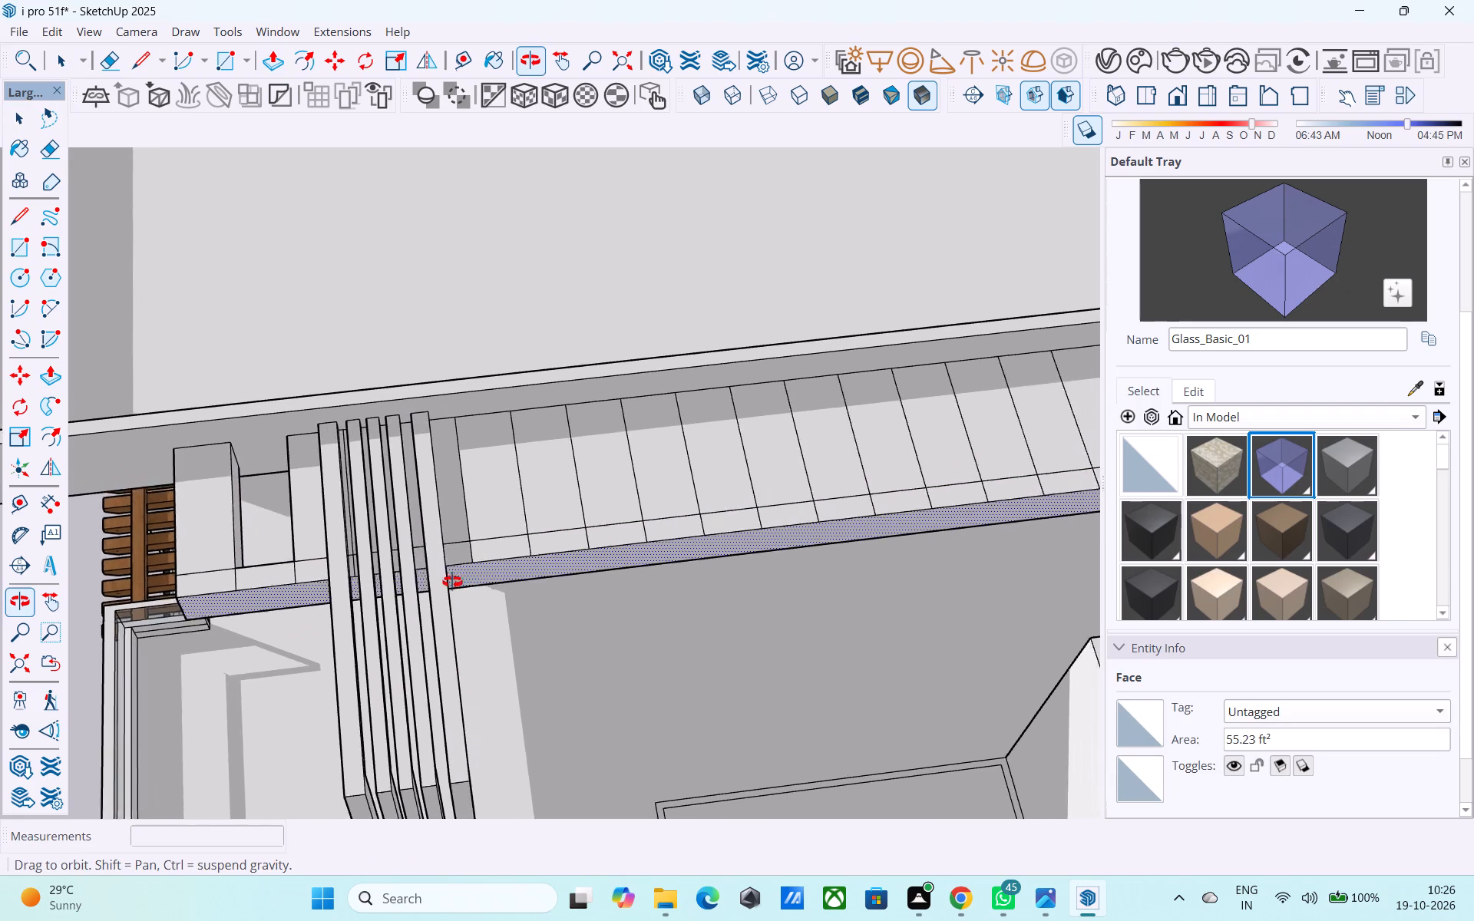
shift+middle_drag(452, 582, 201, 617)
shift+middle_drag(422, 527, 411, 411)
scroll(429, 440, down, 4)
shift+middle_drag(440, 454, 494, 600)
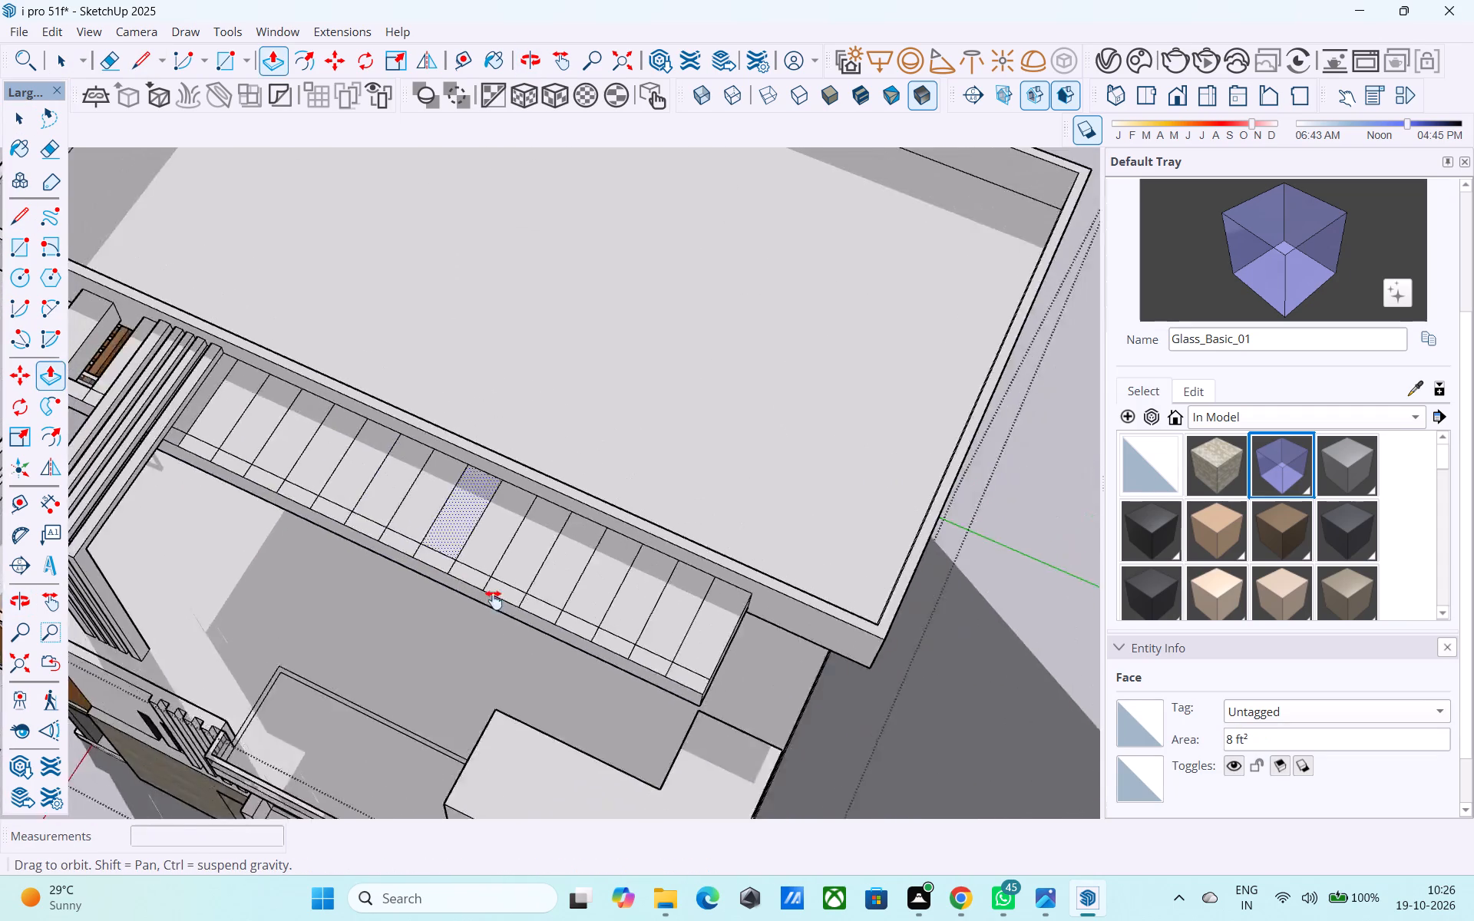
shift+middle_drag(494, 600, 706, 598)
scroll(509, 451, up, 7)
middle_drag(367, 389, 423, 573)
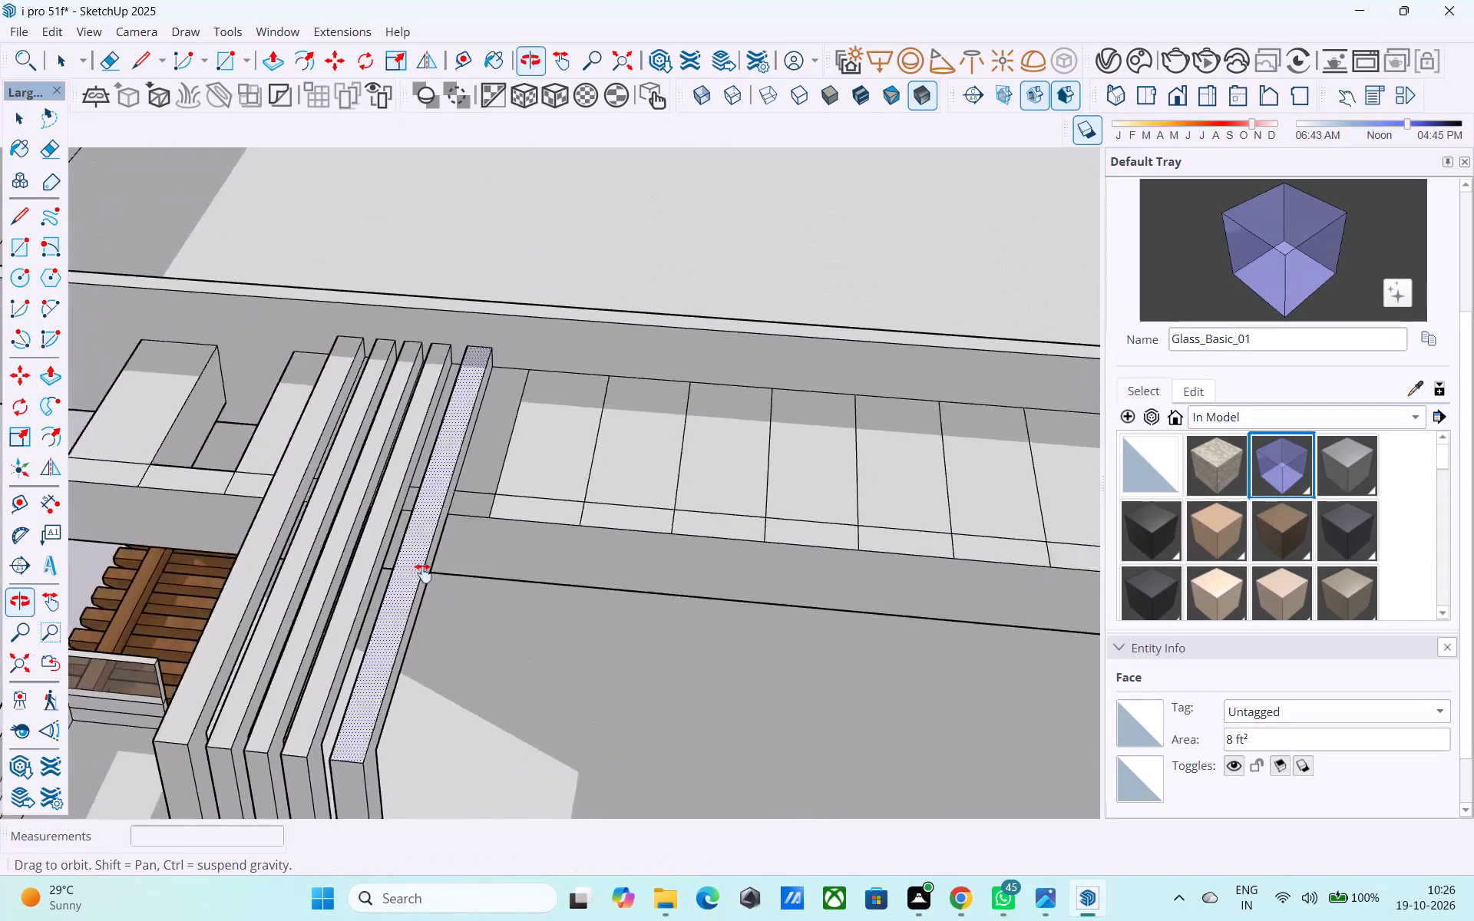
middle_drag(423, 573, 584, 481)
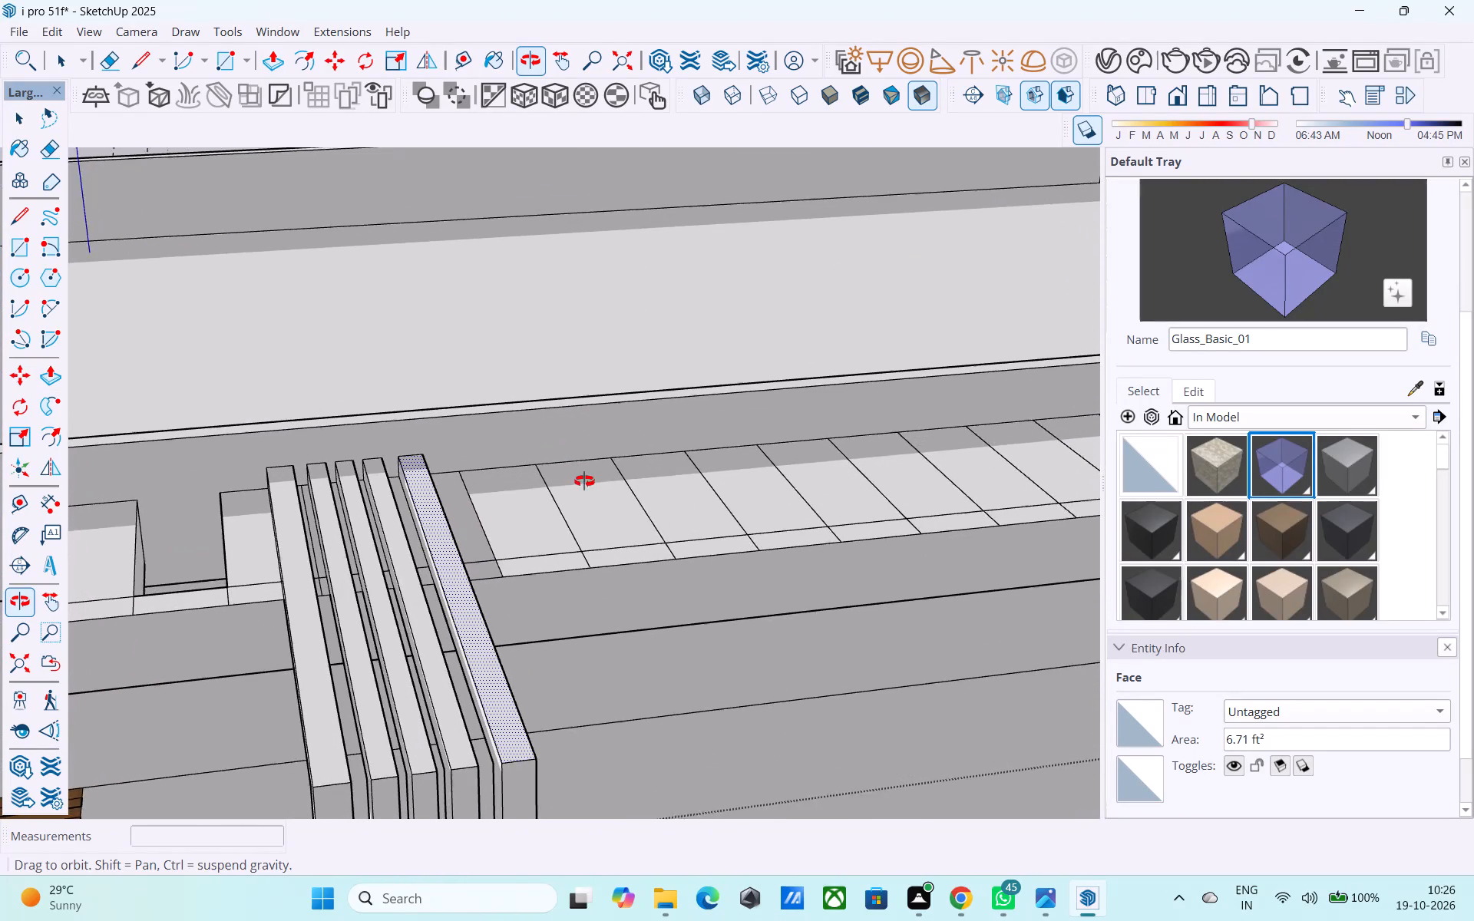
middle_drag(584, 481, 445, 546)
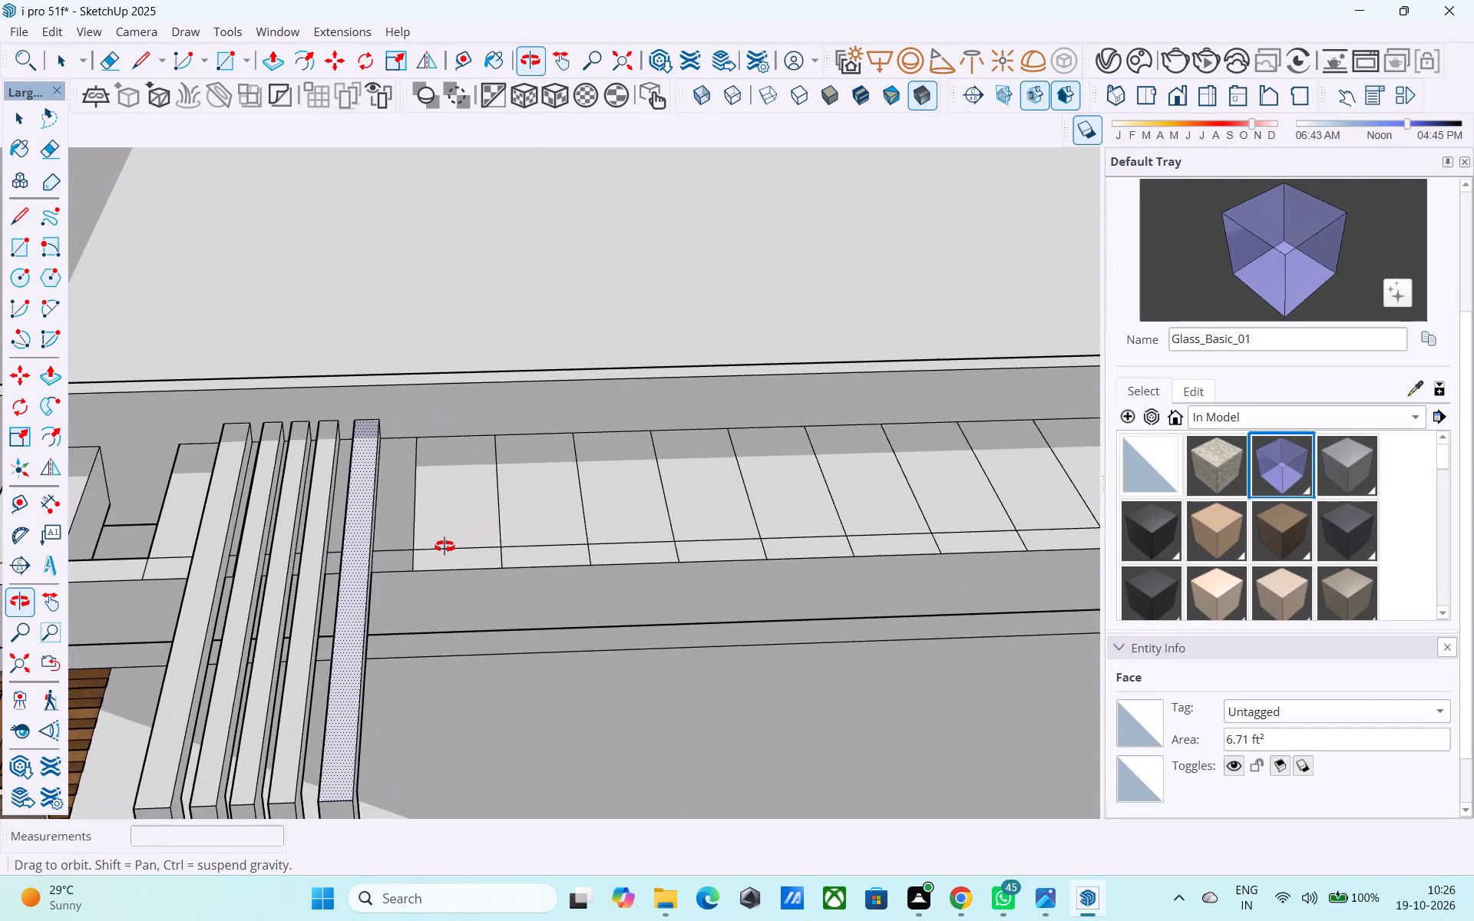
middle_drag(445, 546, 430, 538)
scroll(383, 542, up, 4)
double_click(388, 501)
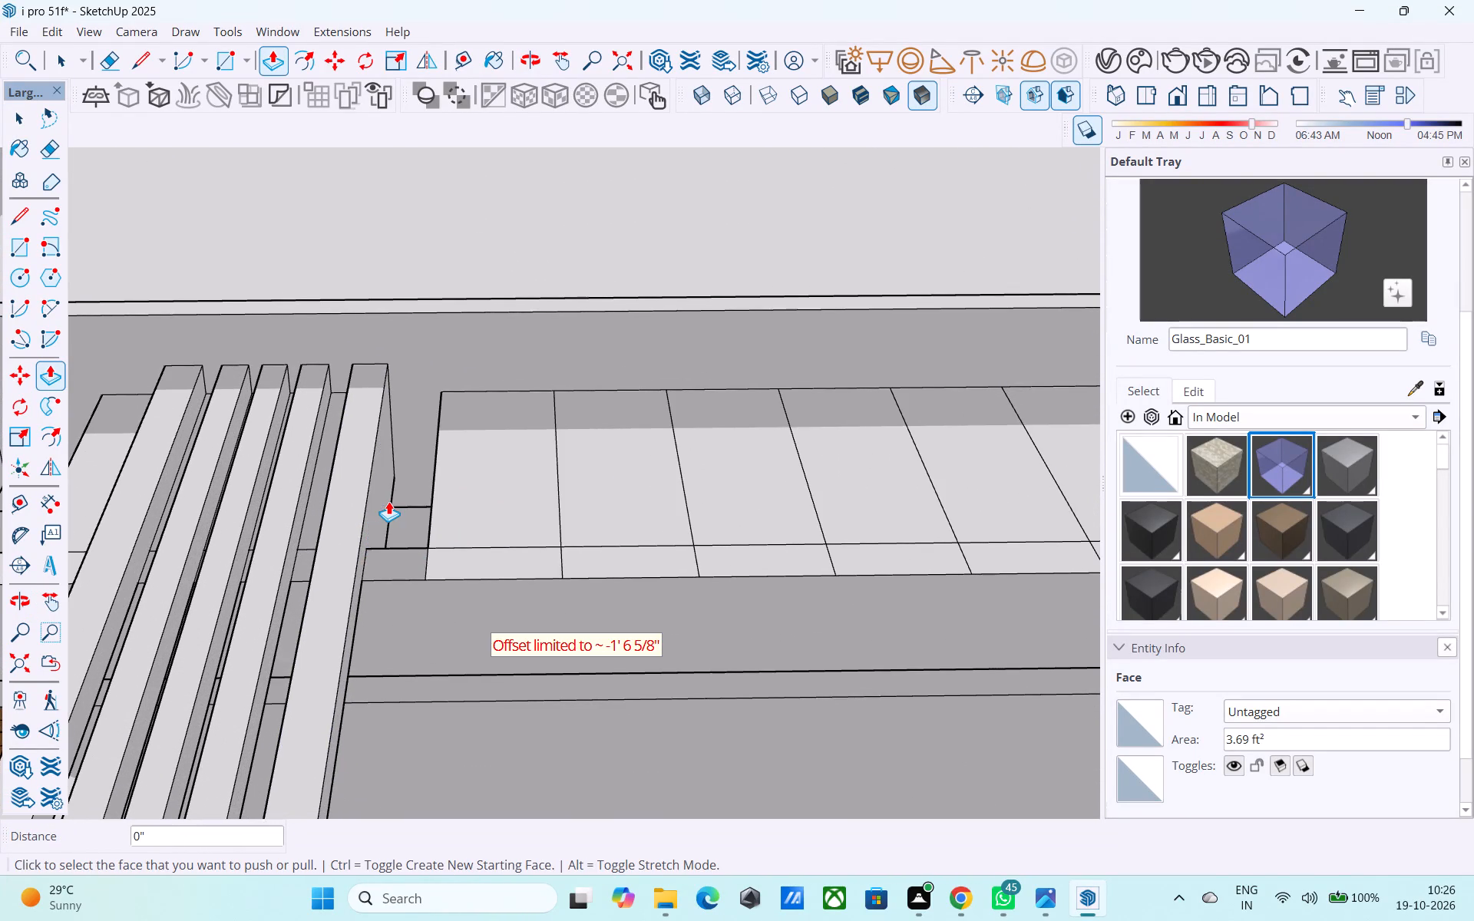
double_click(572, 474)
Cut the same through-opening in the six remaining alternate strips toward the slab's far end.
scroll(580, 471, down, 3)
shift+middle_drag(580, 474, 421, 497)
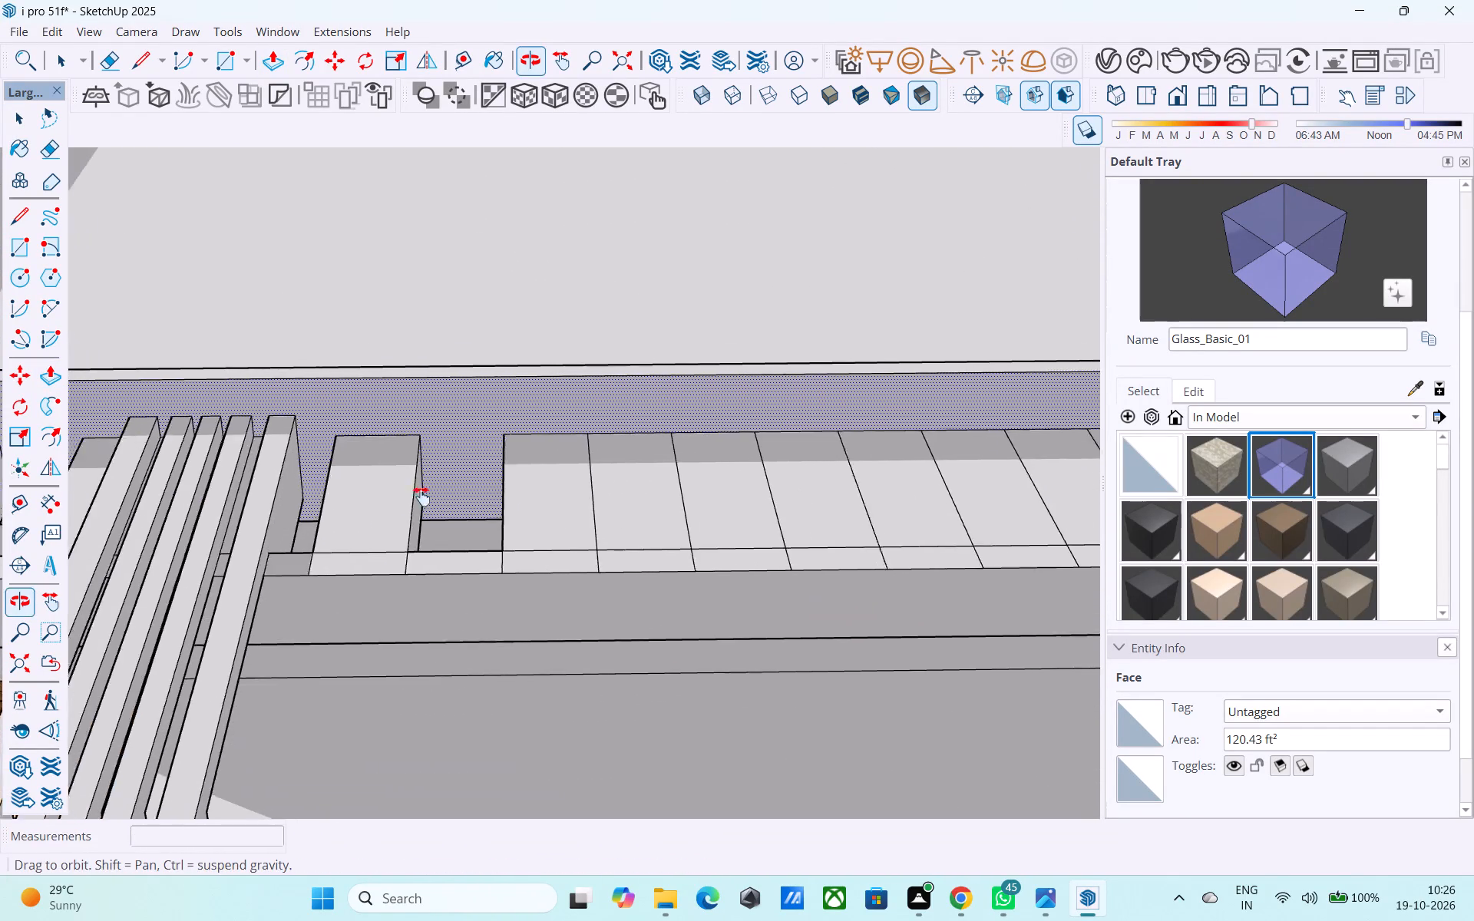
shift+middle_drag(421, 497, 389, 505)
double_click(561, 494)
middle_drag(631, 484, 464, 501)
double_click(579, 511)
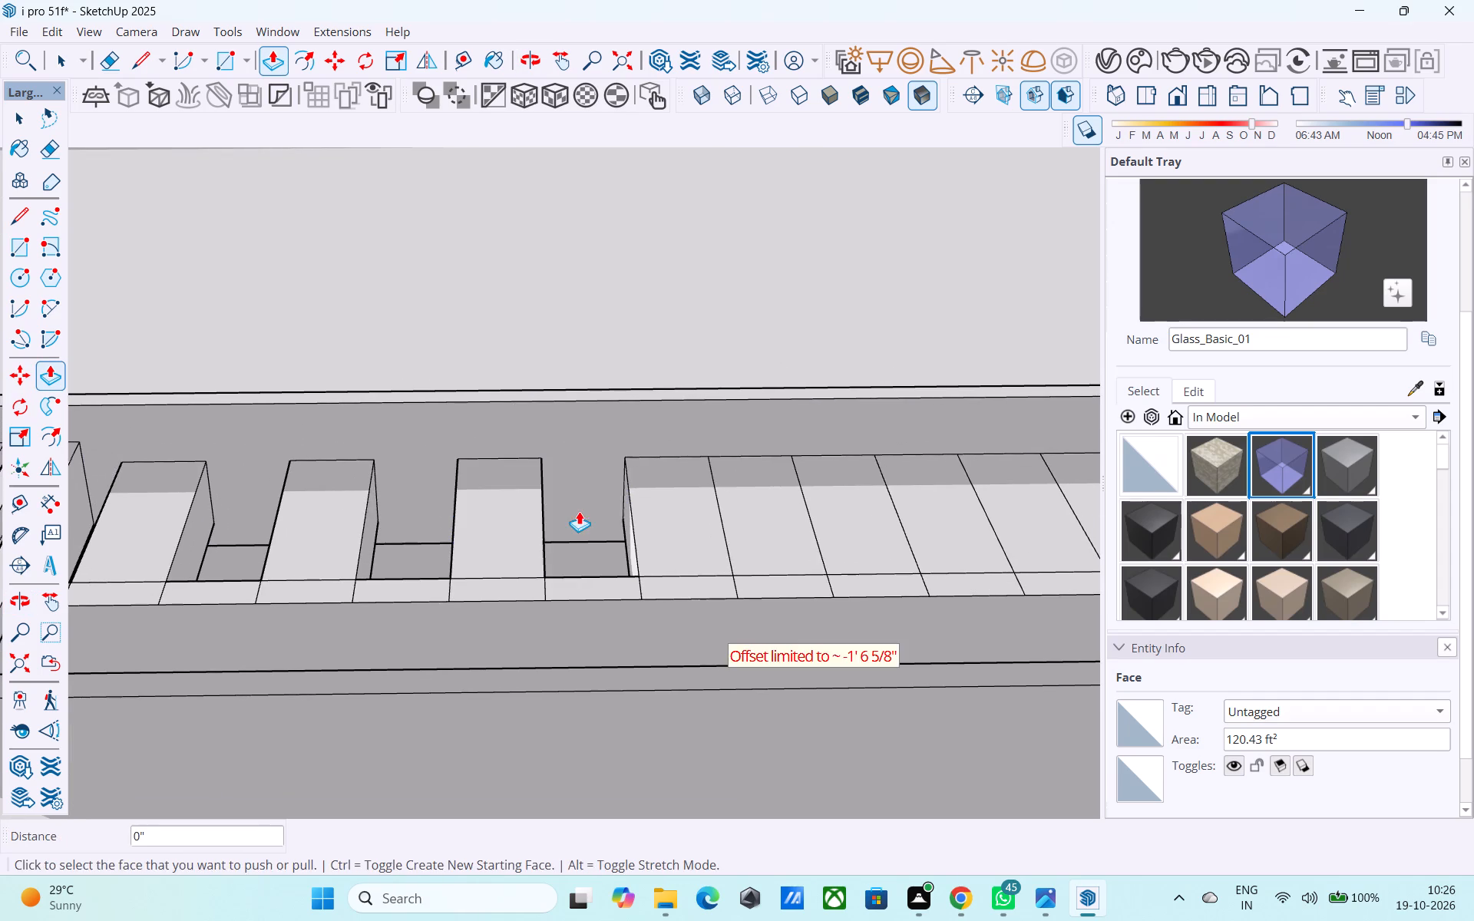
shift+middle_drag(747, 488, 576, 501)
double_click(569, 518)
double_click(782, 528)
shift+middle_drag(784, 528, 646, 533)
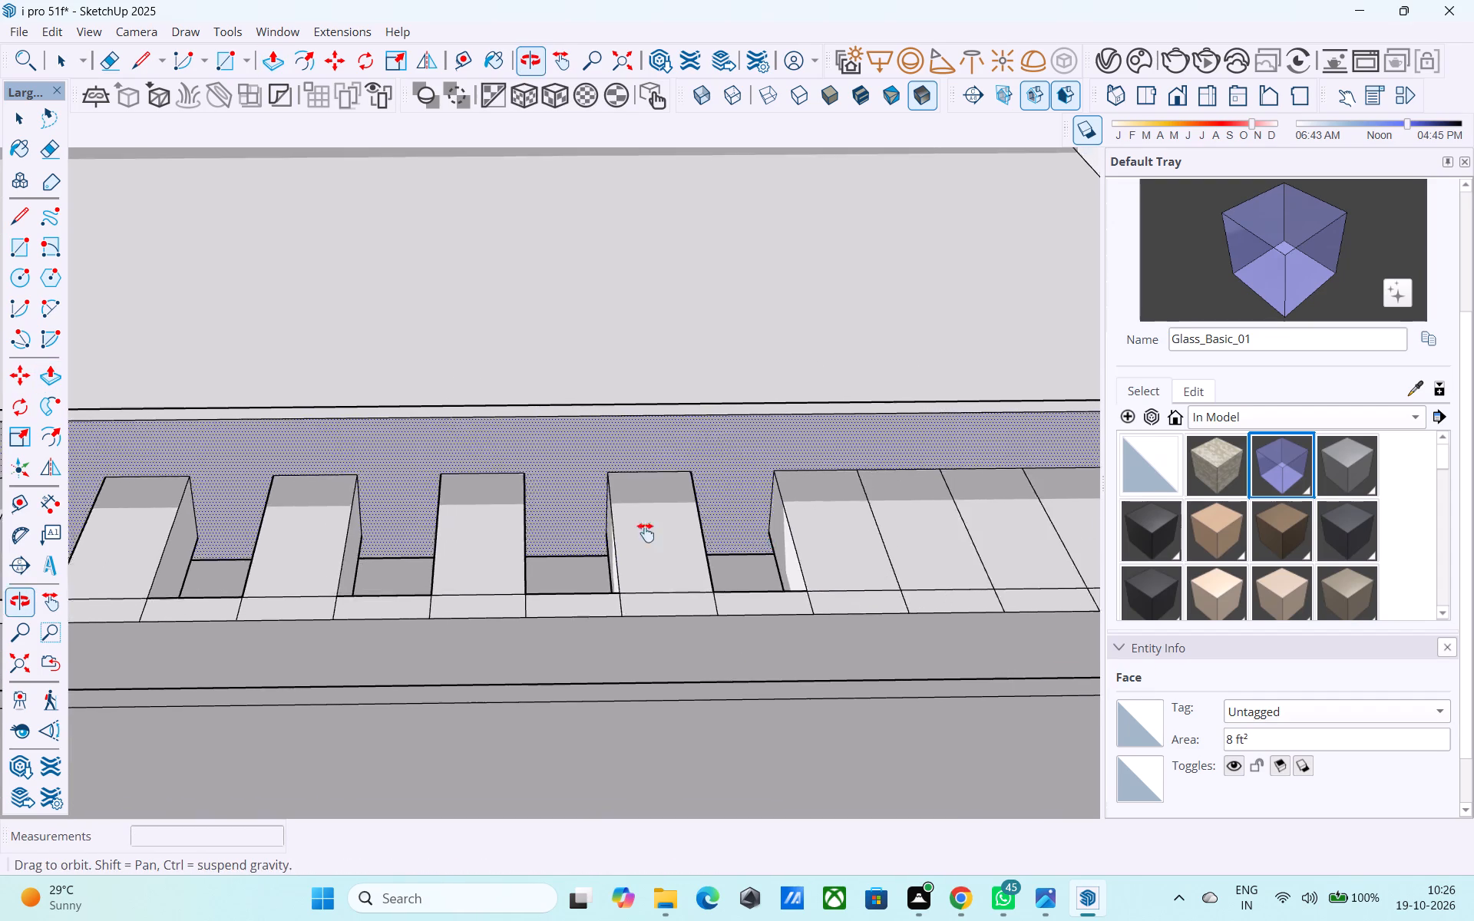
shift+middle_drag(646, 533, 480, 516)
shift+scroll(492, 518, up, 1)
double_click(630, 513)
double_click(800, 482)
Erase the inset-line segment and strip divider at the far-end crossbeam, undoing the accidental erasure of the slab's front edge.
scroll(803, 488, down, 4)
middle_drag(803, 505, 822, 469)
scroll(777, 431, down, 11)
middle_drag(700, 458, 673, 573)
scroll(671, 573, down, 3)
key(e)
scroll(725, 595, up, 17)
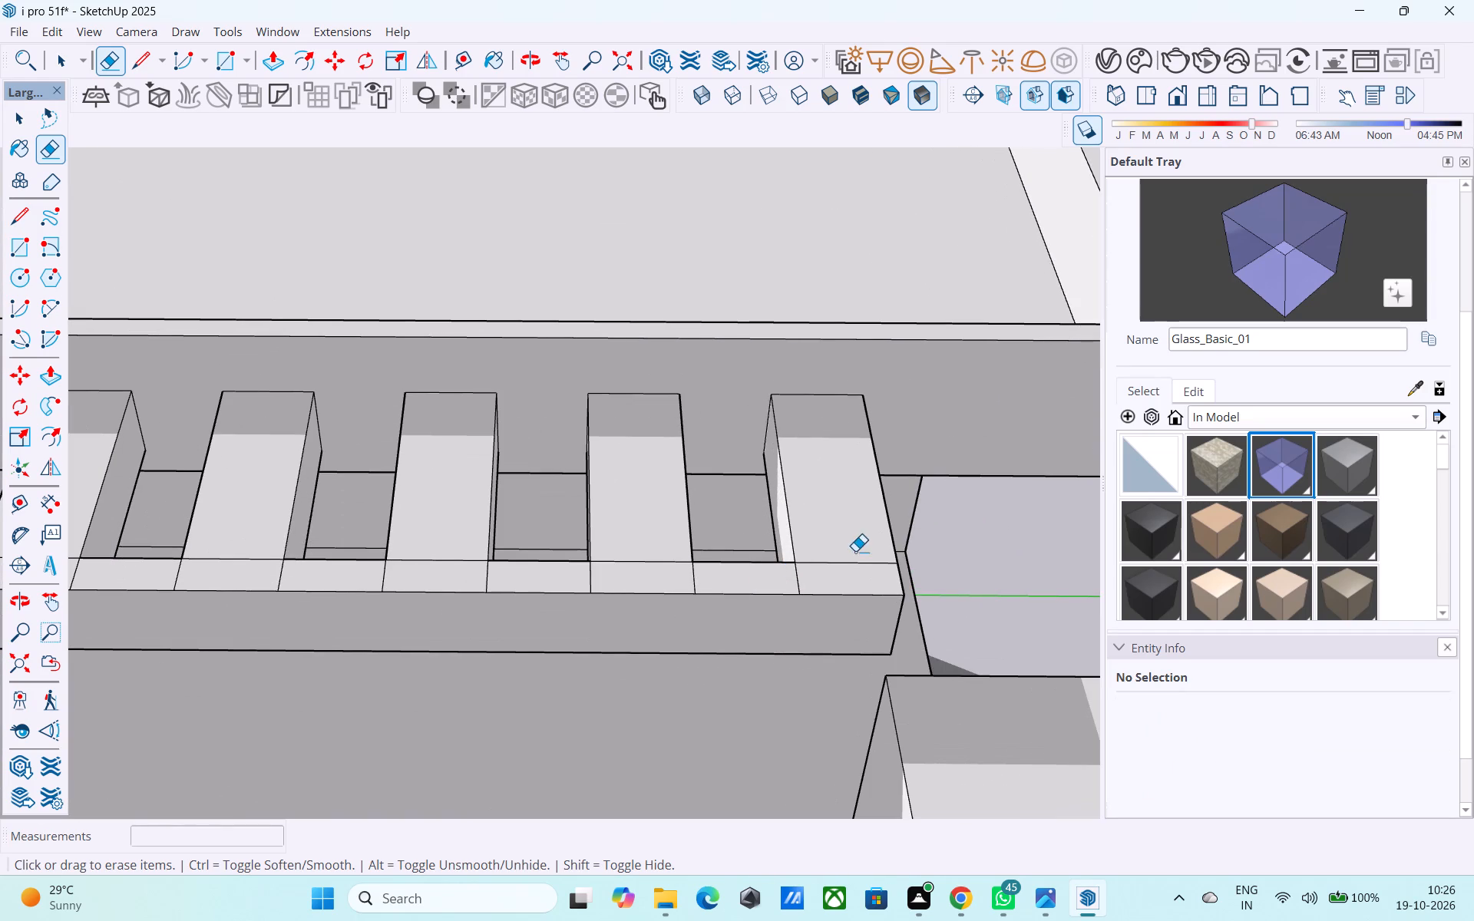
drag(855, 551, 850, 562)
click(805, 580)
click(699, 593)
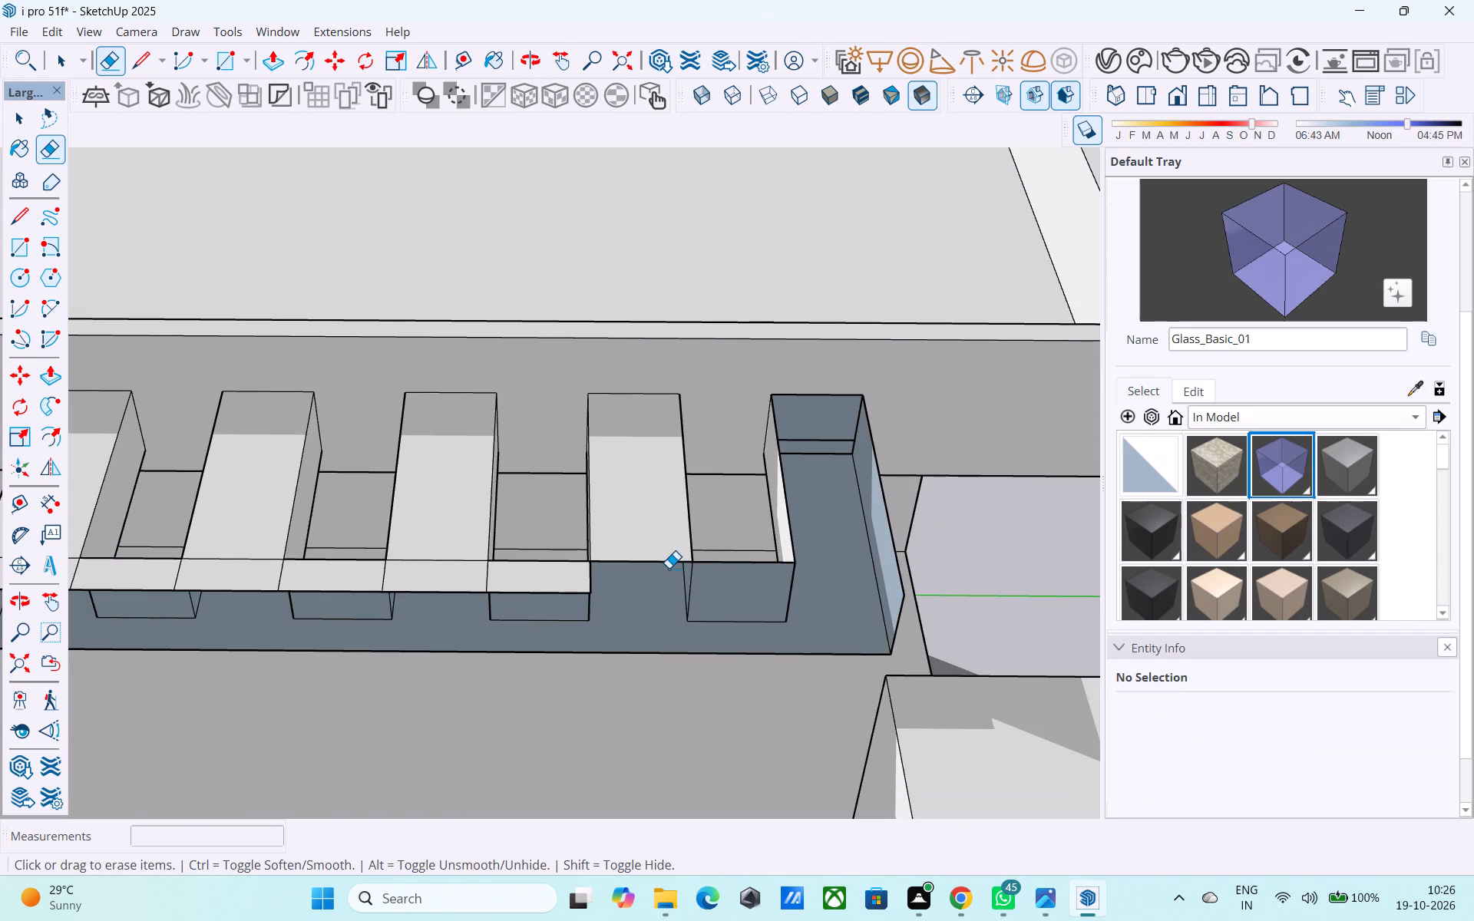
key(ctrl+z)
Erase the inset-line segments and strip dividers where the next two crossbeams meet the slab's front band.
scroll(666, 571, up, 4)
drag(666, 571, 647, 531)
drag(709, 577, 739, 586)
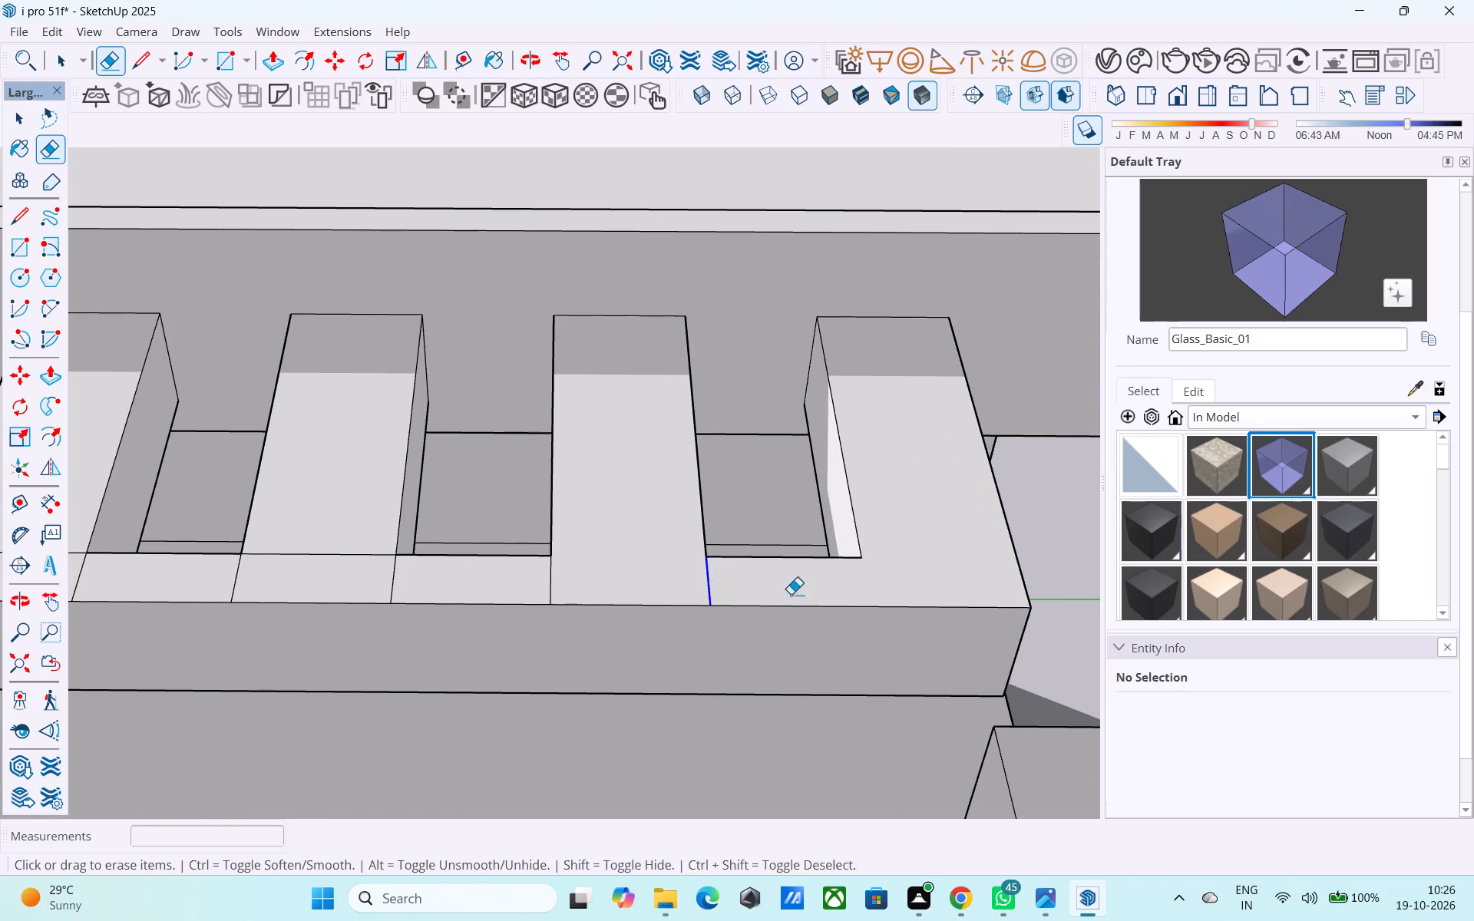
click(553, 571)
click(347, 558)
drag(363, 562, 354, 540)
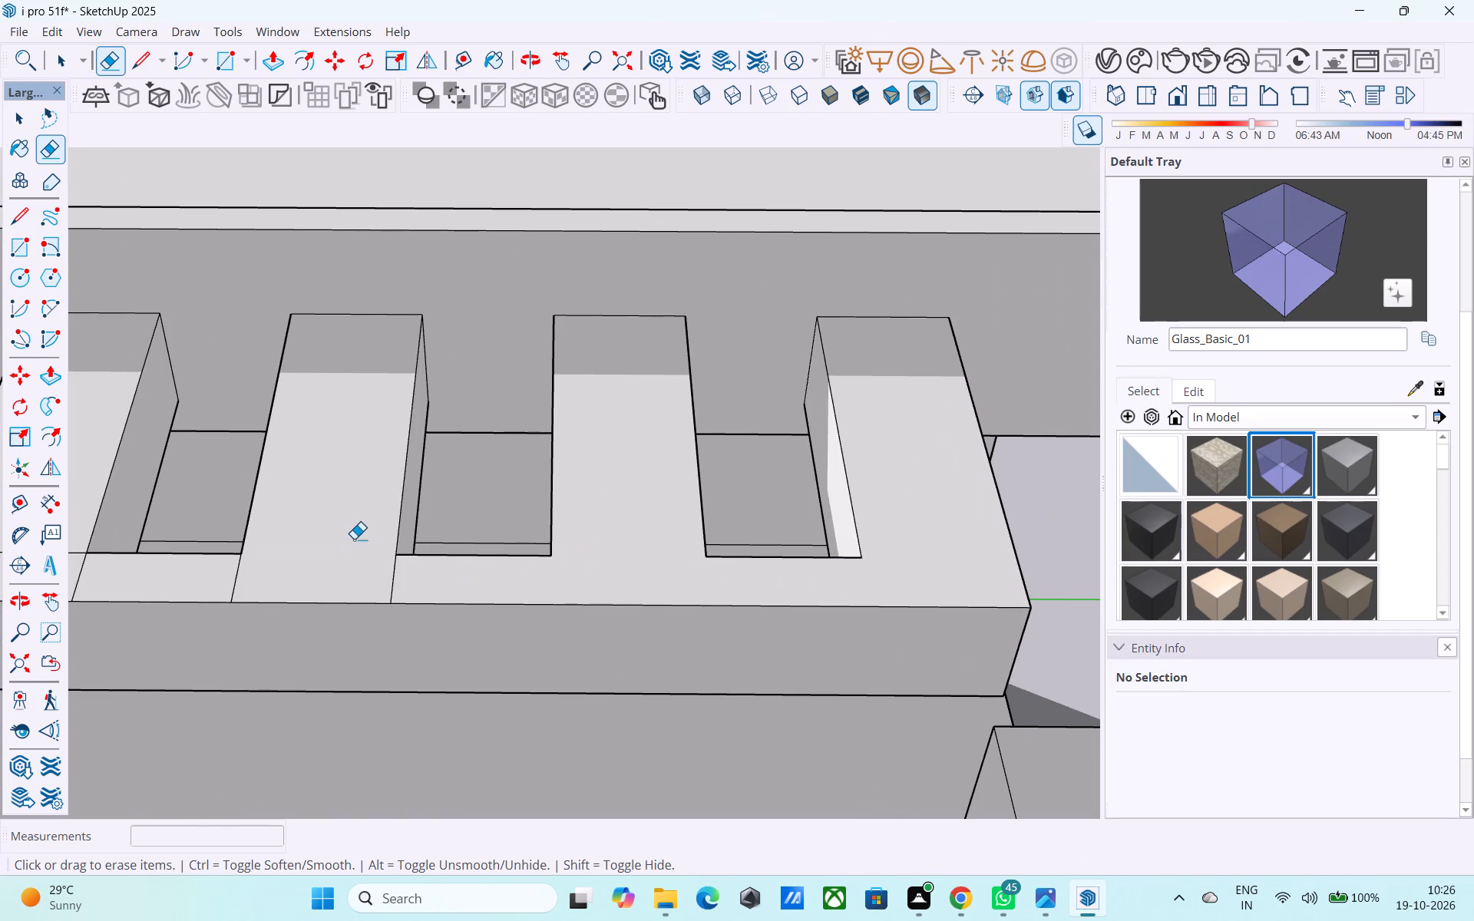
drag(411, 573, 380, 569)
Erase the leftover inset-line segments and strip dividers at the following two crossbeams toward the fins.
middle_drag(362, 565, 739, 524)
drag(616, 554, 586, 538)
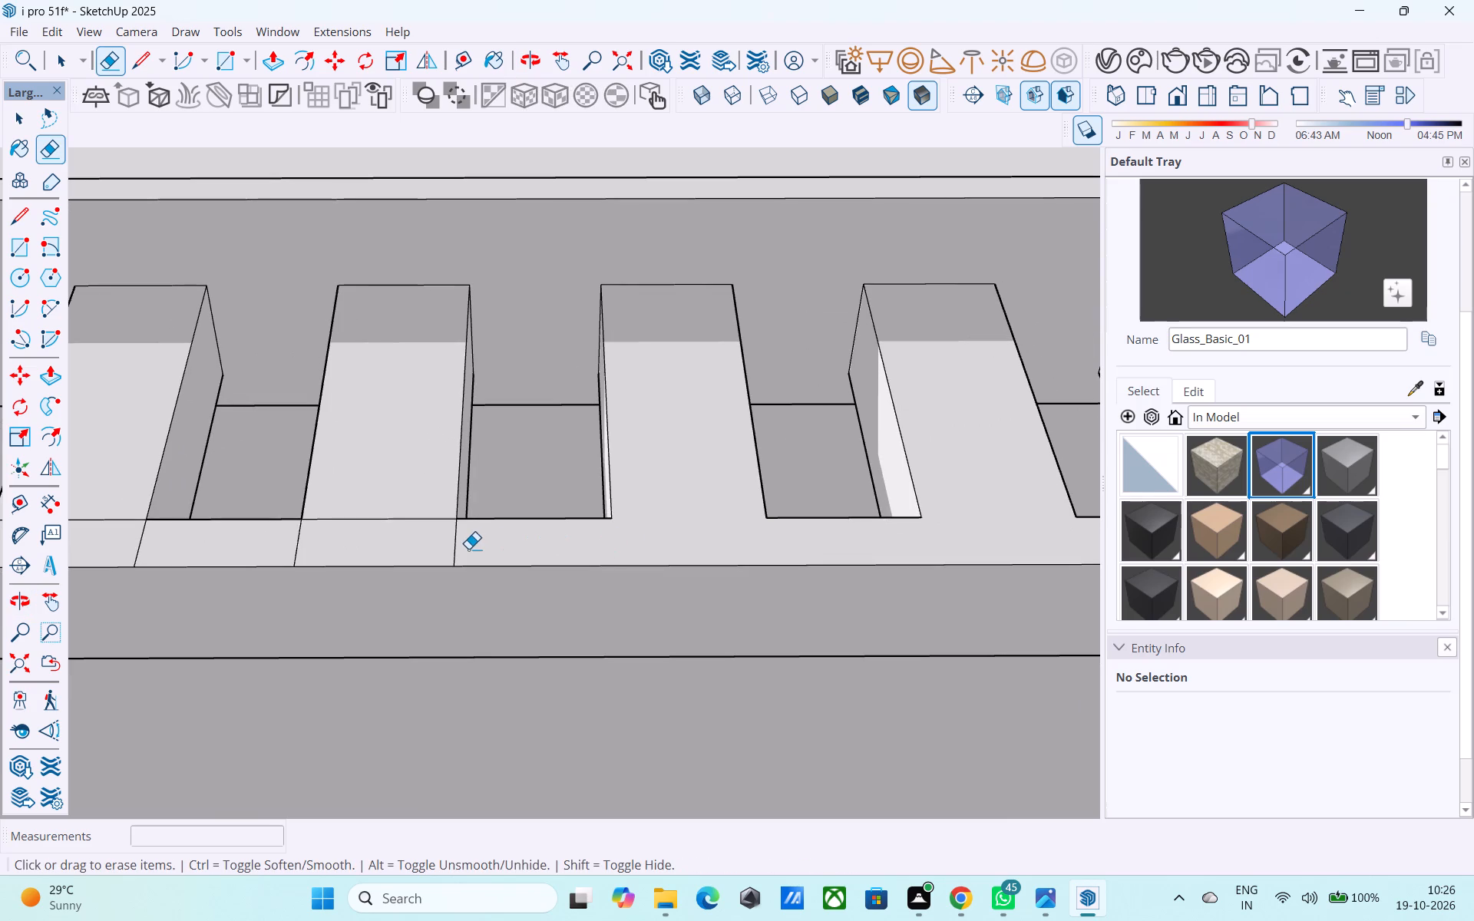
drag(468, 549, 425, 535)
drag(392, 510, 389, 520)
middle_drag(390, 517, 697, 469)
shift+scroll(494, 503, up, 1)
drag(563, 508, 619, 493)
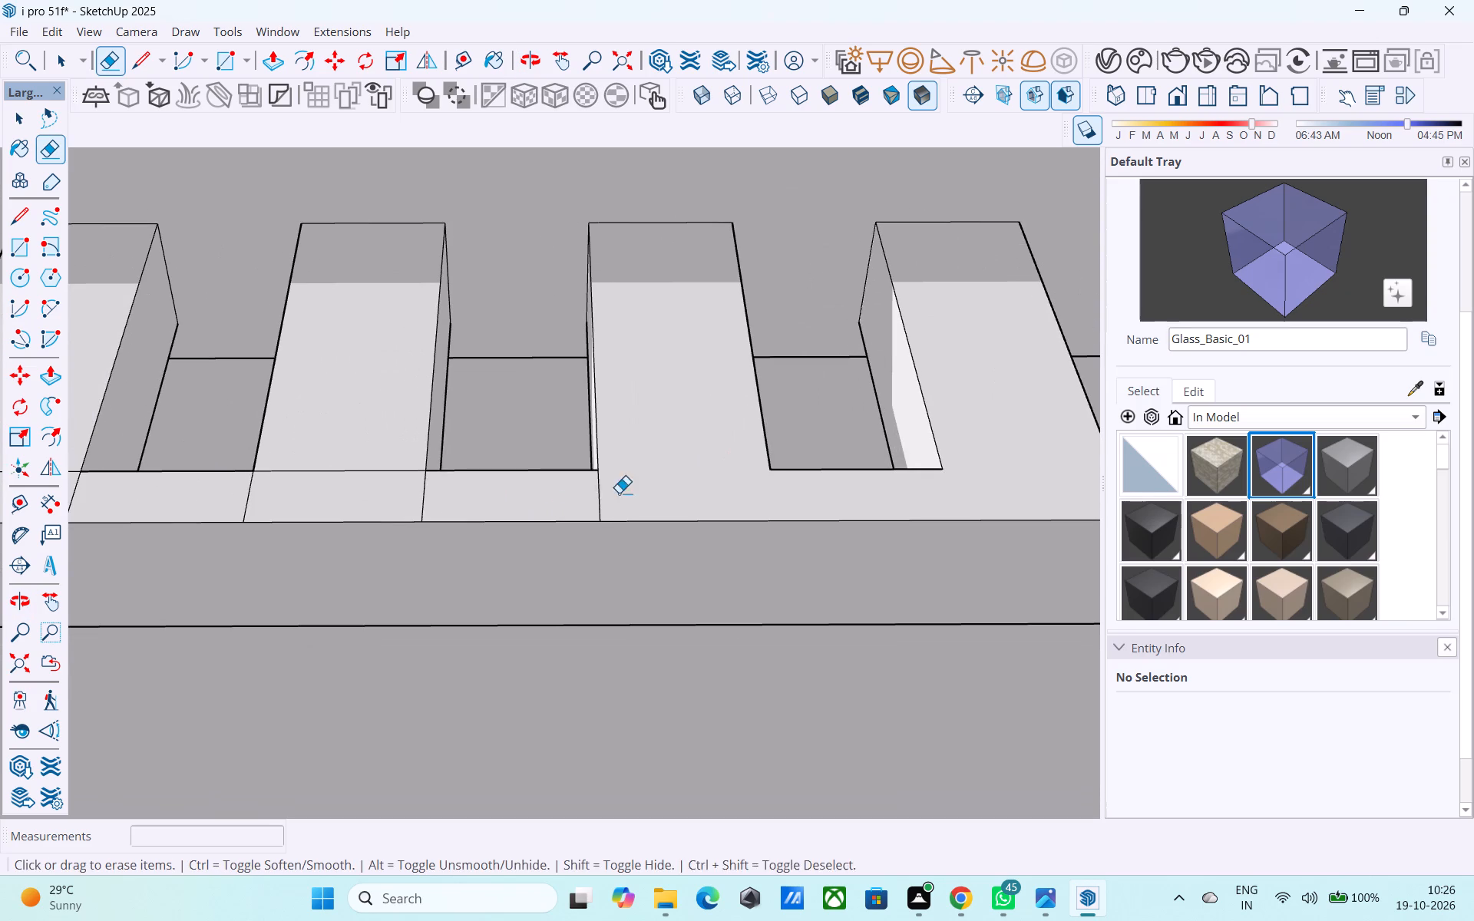
drag(619, 493, 627, 492)
drag(395, 490, 481, 493)
drag(369, 479, 383, 421)
Erase the leftover inset-line segments and strip dividers at the last three crossbeams before the fifth fin.
scroll(415, 375, down, 2)
shift+middle_drag(432, 404, 803, 378)
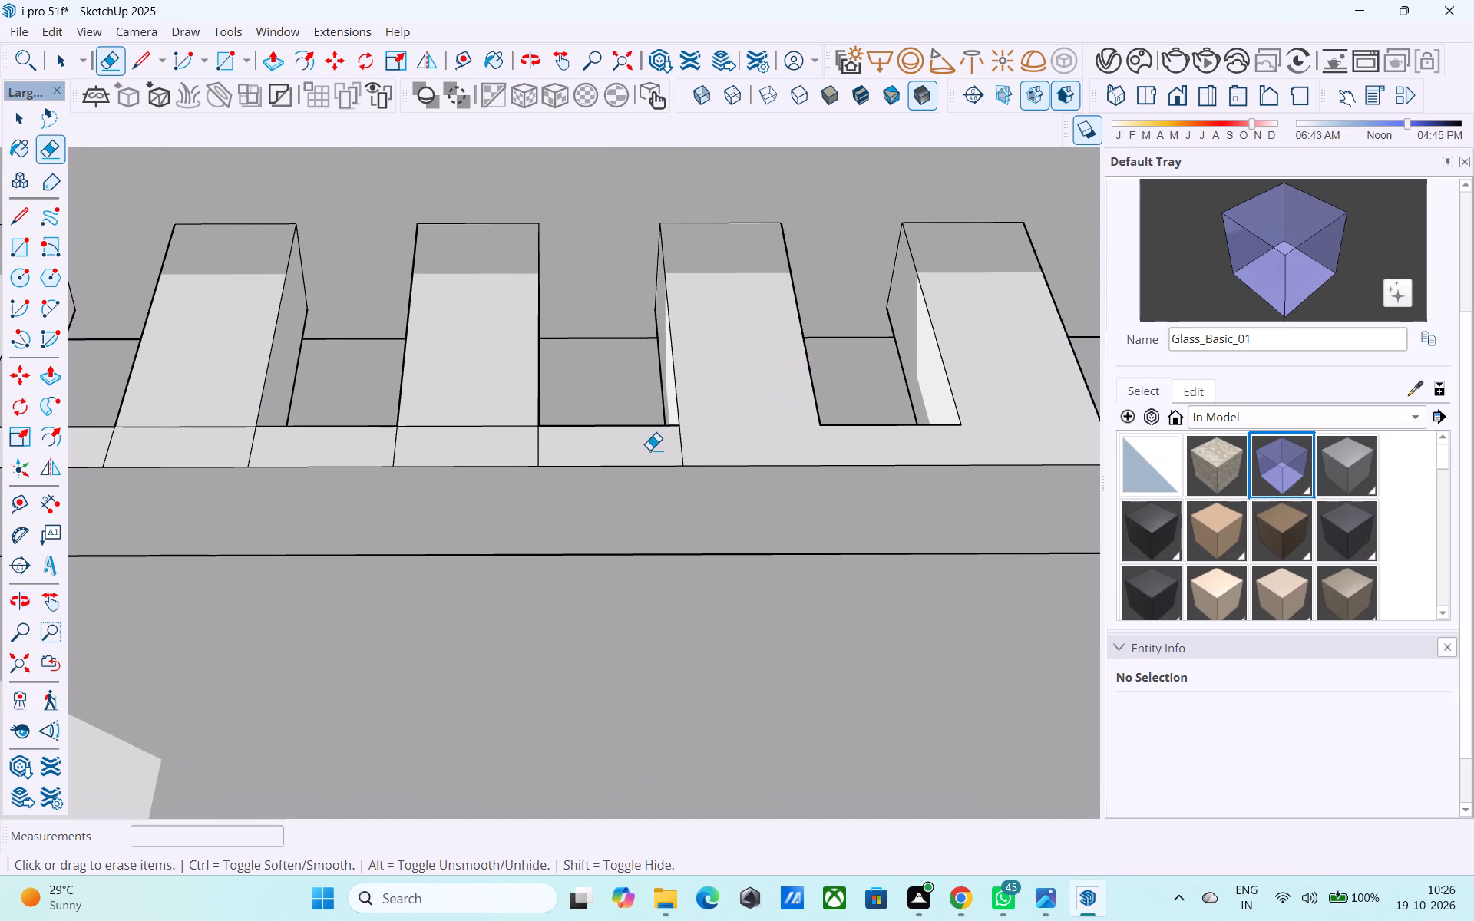
drag(717, 432, 664, 435)
drag(560, 447, 526, 447)
drag(517, 445, 499, 404)
shift+middle_drag(475, 414, 585, 414)
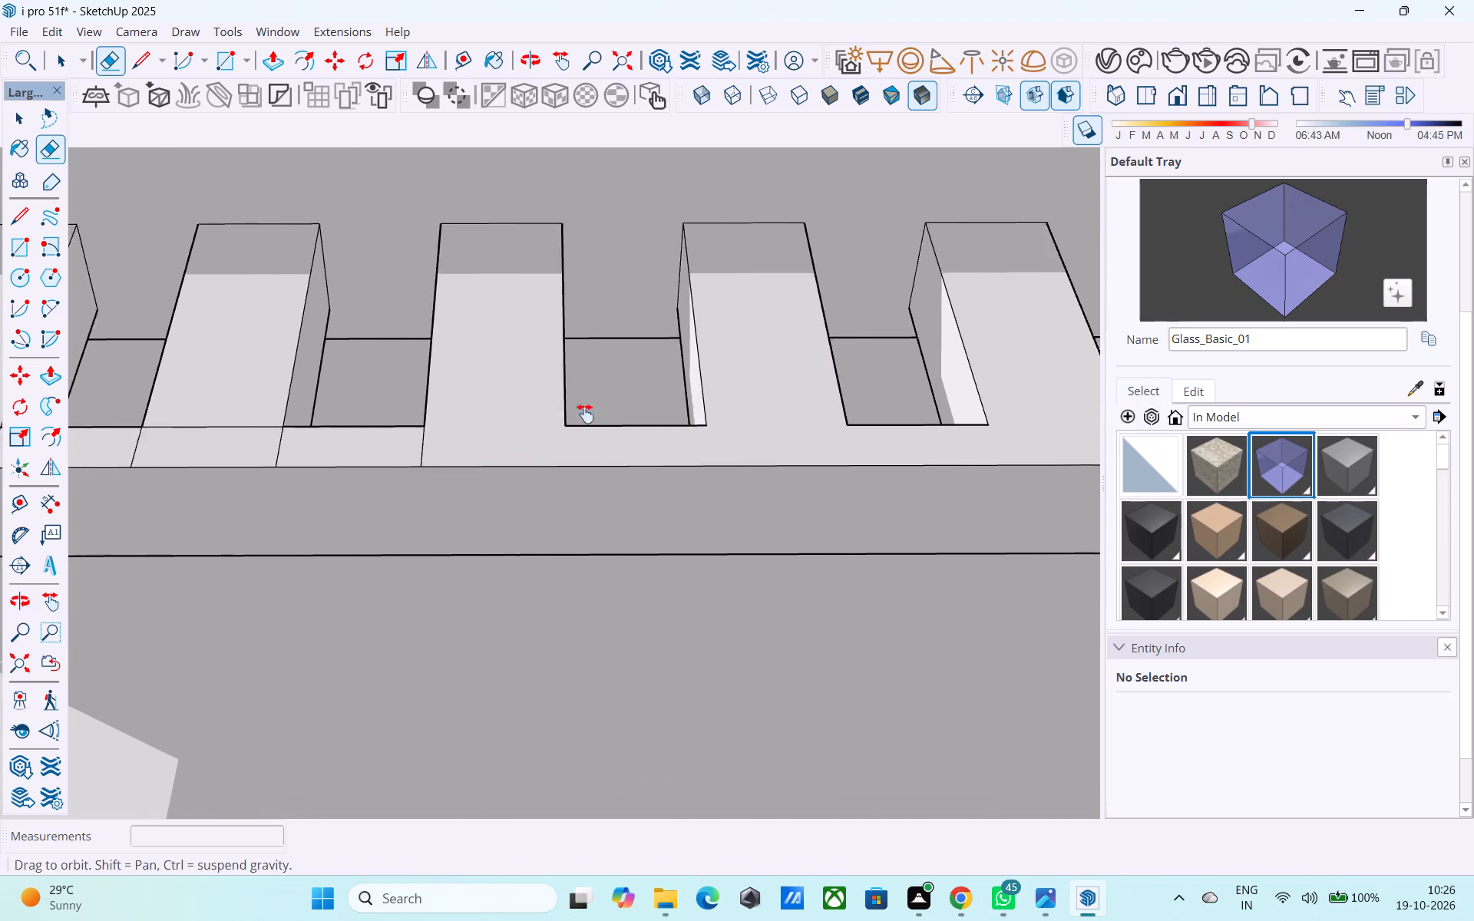
shift+middle_drag(585, 414, 796, 398)
click(725, 419)
drag(573, 424, 582, 425)
drag(555, 416, 550, 399)
drag(454, 425, 438, 425)
middle_drag(418, 425, 719, 423)
drag(568, 419, 560, 397)
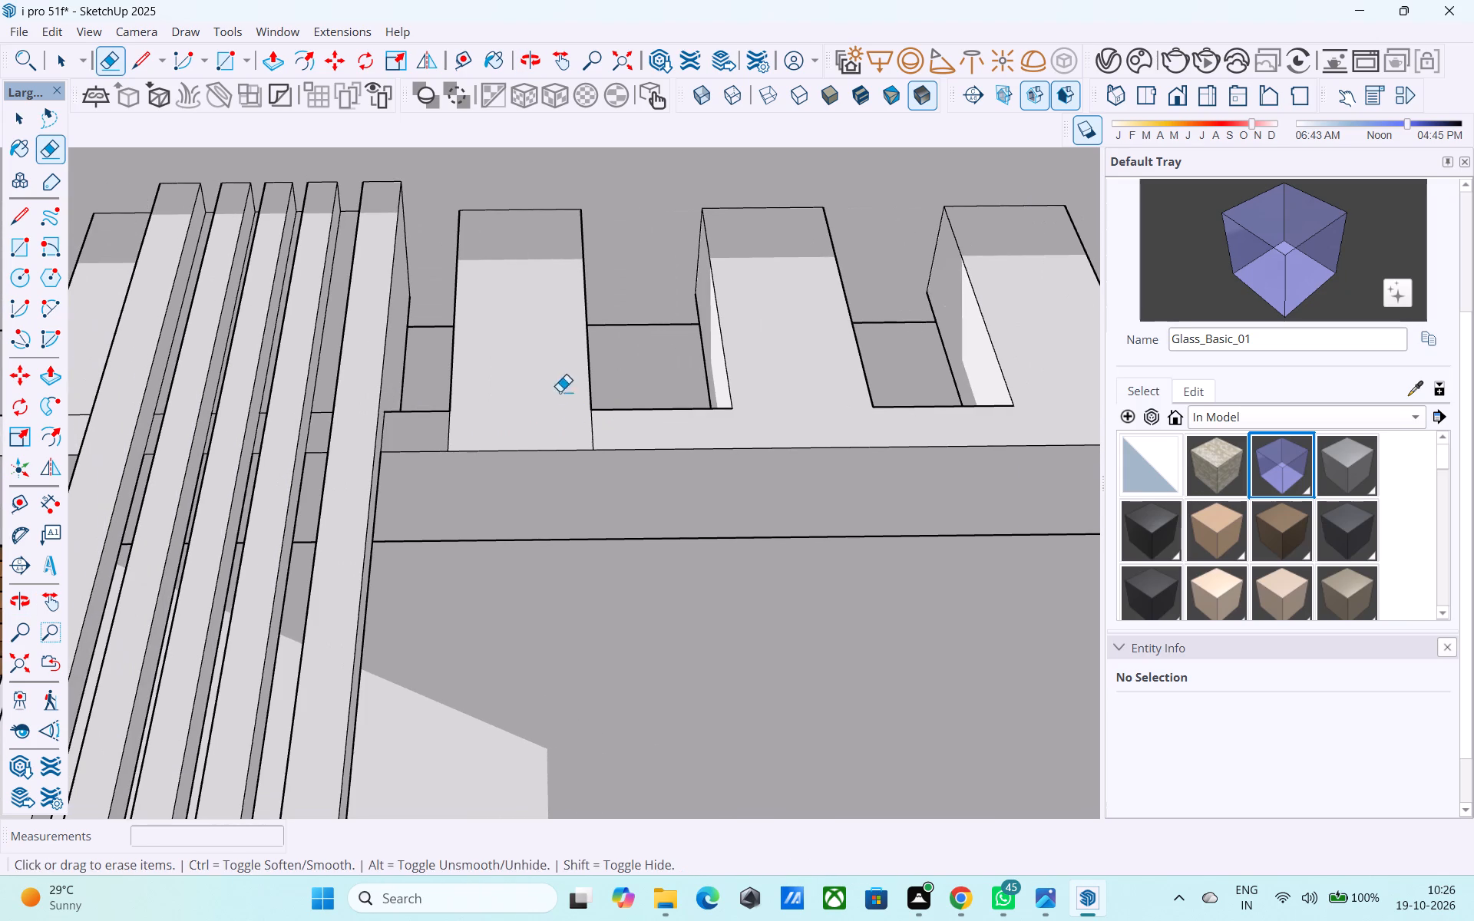
click(598, 426)
middle_drag(557, 427, 639, 431)
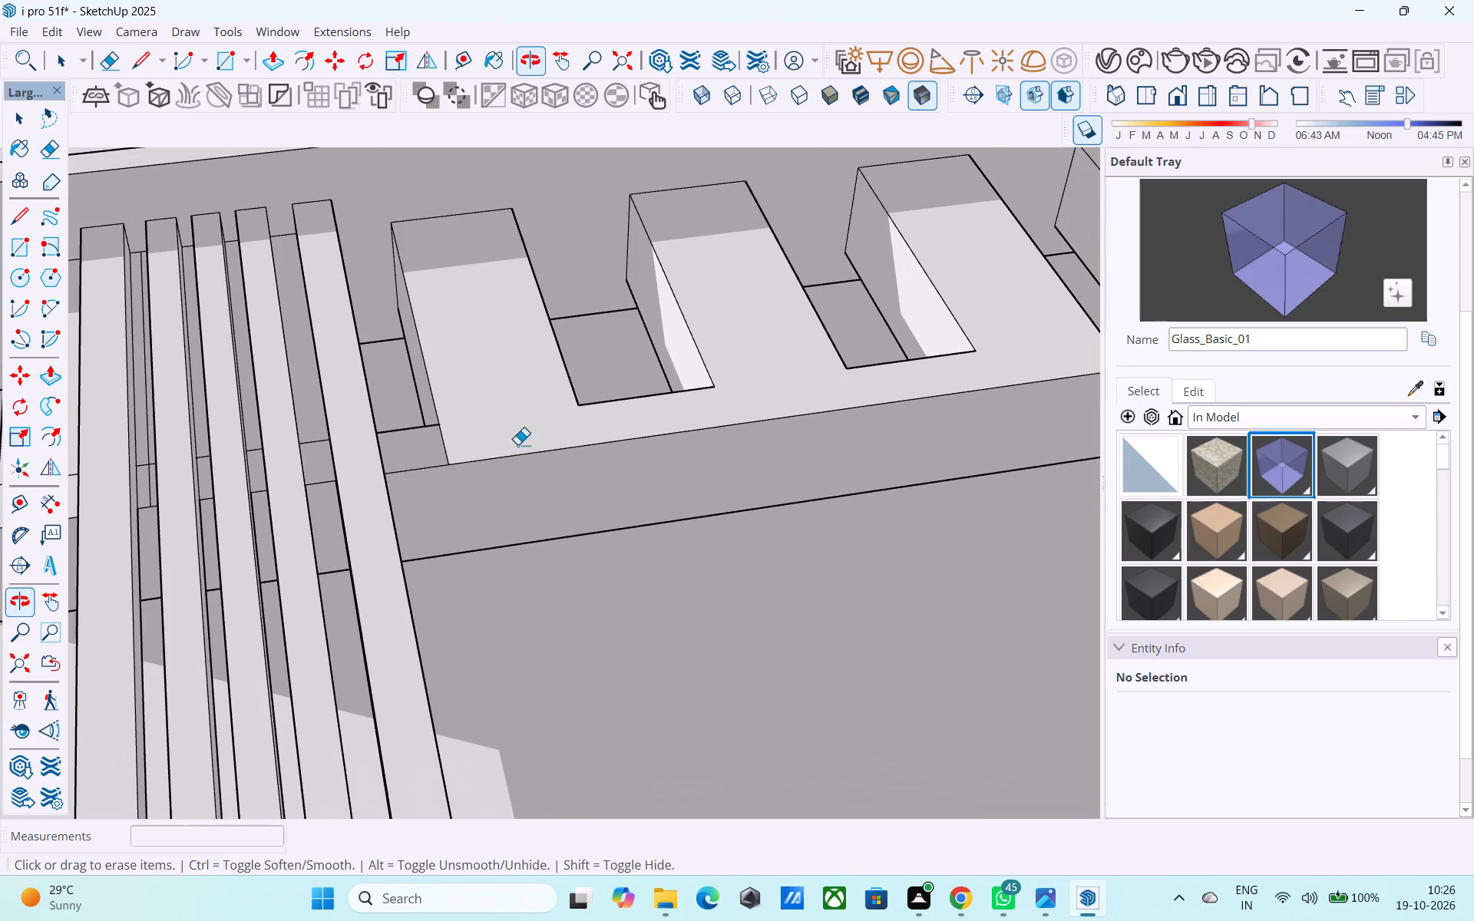
drag(455, 444, 428, 447)
Erase the two strip dividers on the slab's front band on the wooden pergola side of the fins.
middle_drag(427, 447, 890, 352)
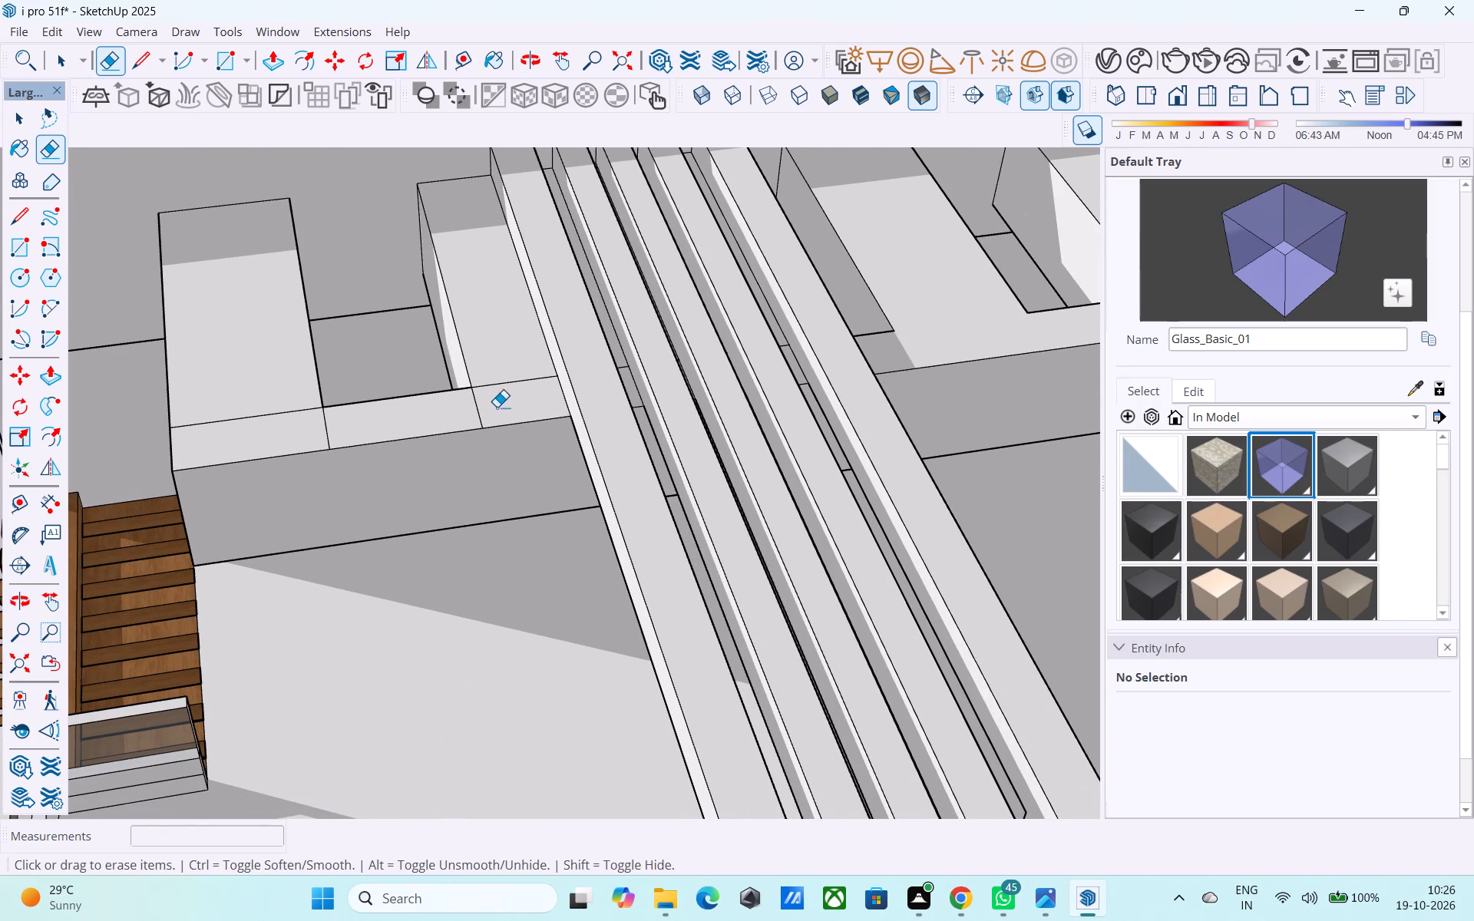
drag(469, 412, 489, 414)
drag(338, 431, 352, 431)
drag(352, 431, 309, 430)
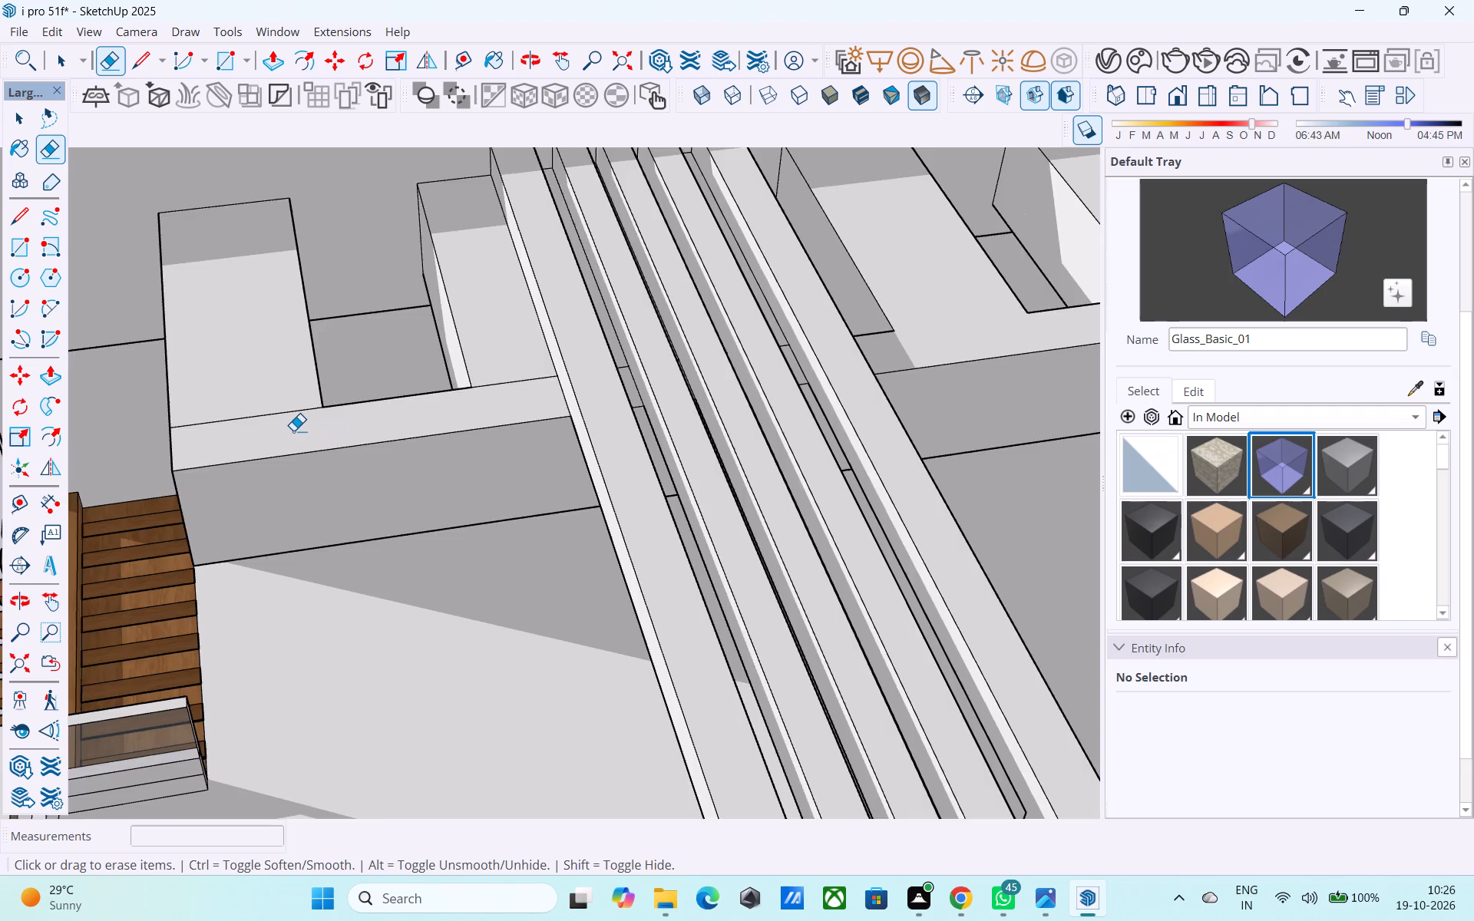
Examine the slotted canopy slab and L-shaped fins from below, from above and from the street corner.
scroll(292, 431, down, 9)
middle_drag(461, 464, 384, 328)
scroll(364, 286, down, 4)
middle_drag(433, 404, 616, 259)
scroll(616, 259, down, 2)
middle_drag(616, 259, 520, 295)
shift+middle_drag(578, 280, 387, 640)
middle_drag(484, 484, 521, 471)
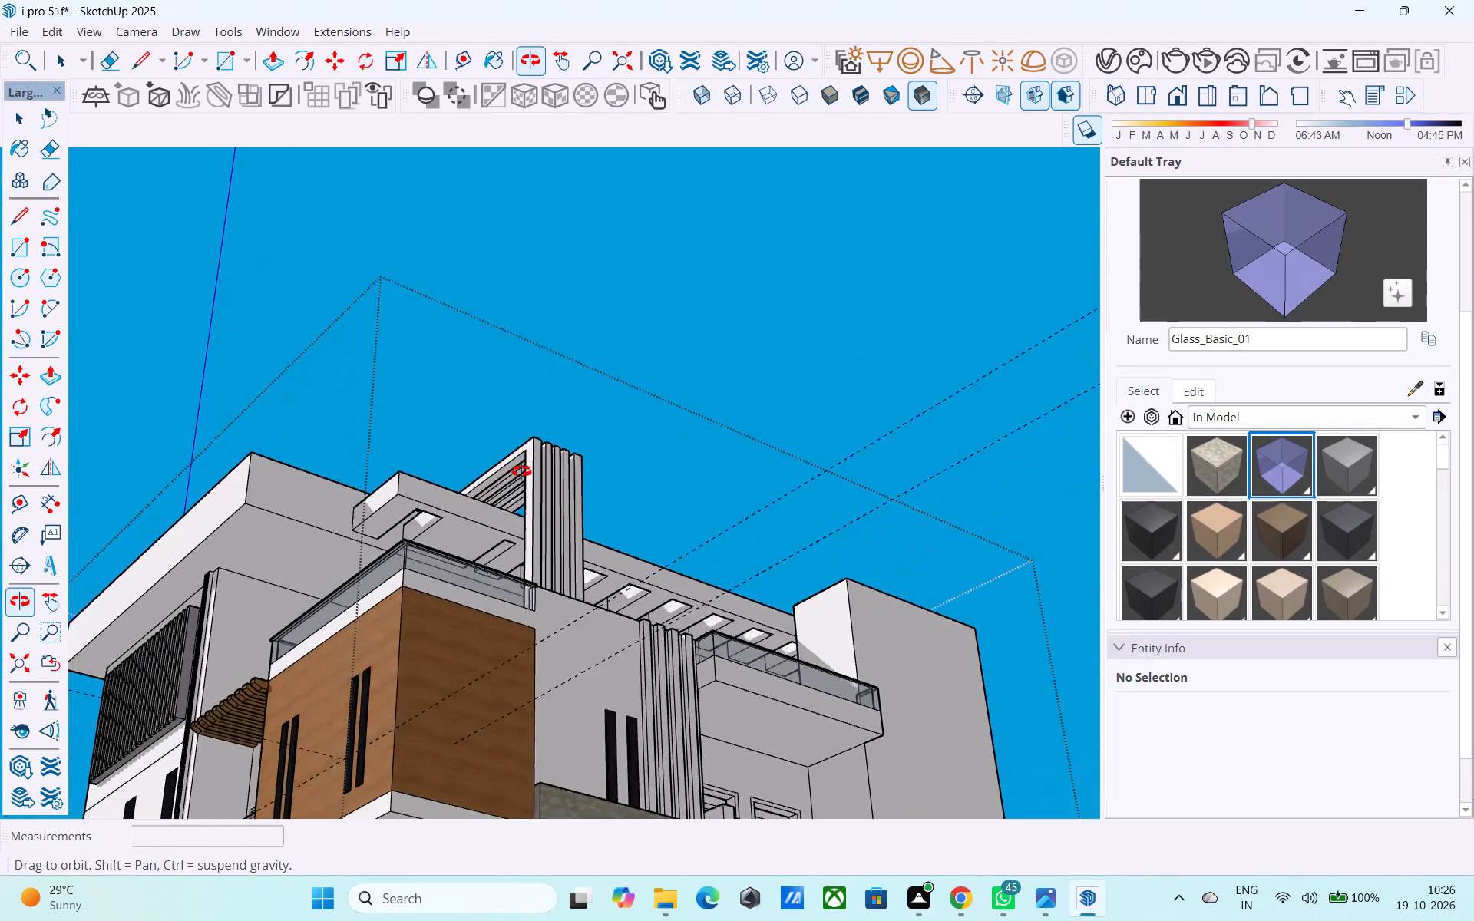
middle_drag(521, 471, 616, 457)
middle_drag(614, 457, 418, 812)
shift+middle_drag(544, 675, 359, 697)
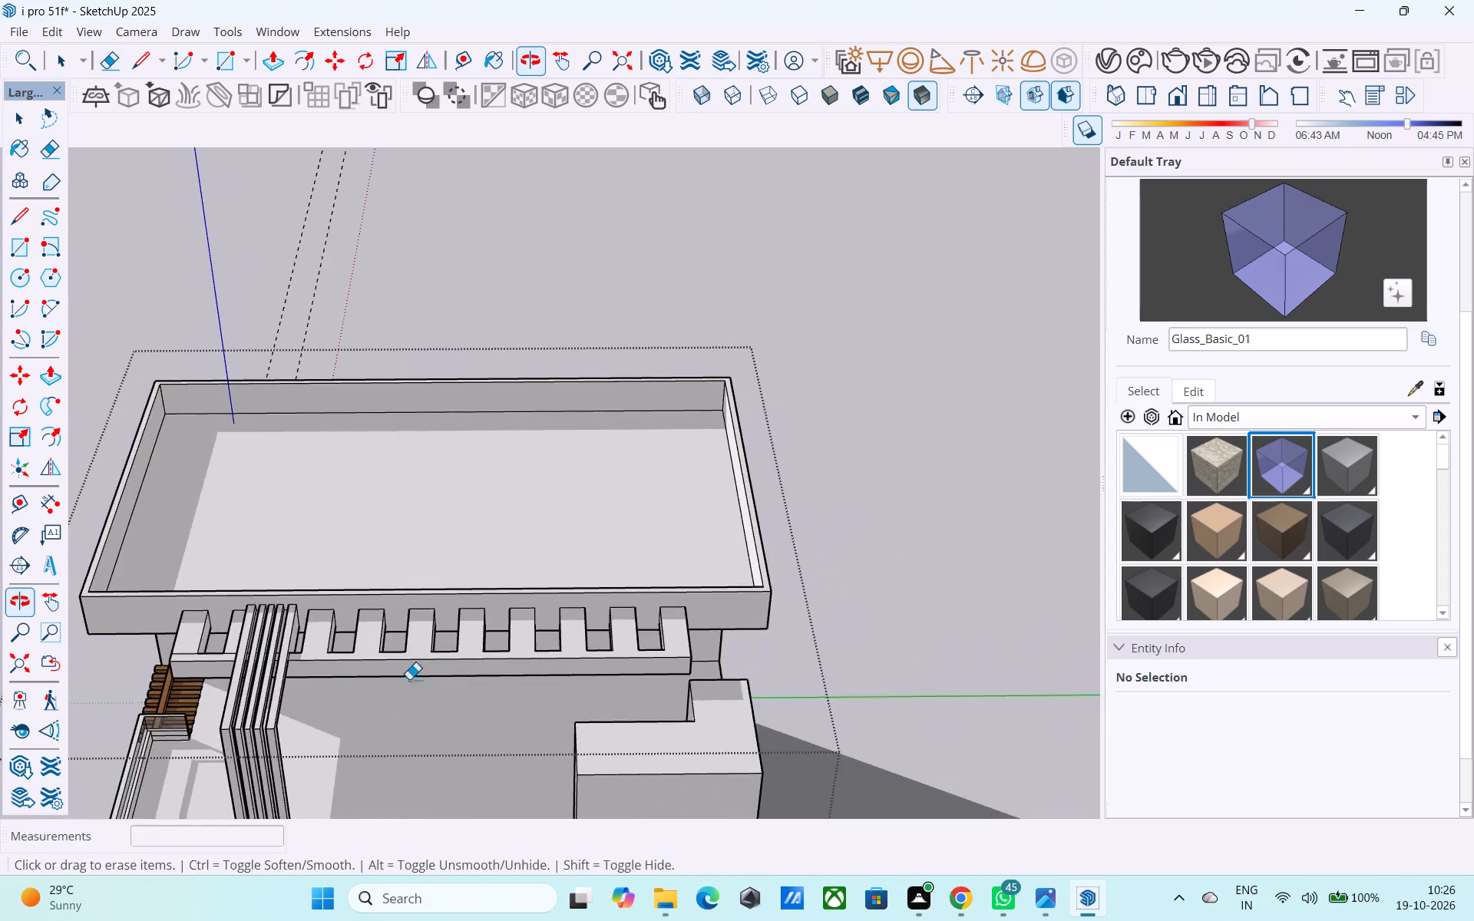
shift+middle_drag(477, 645, 930, 499)
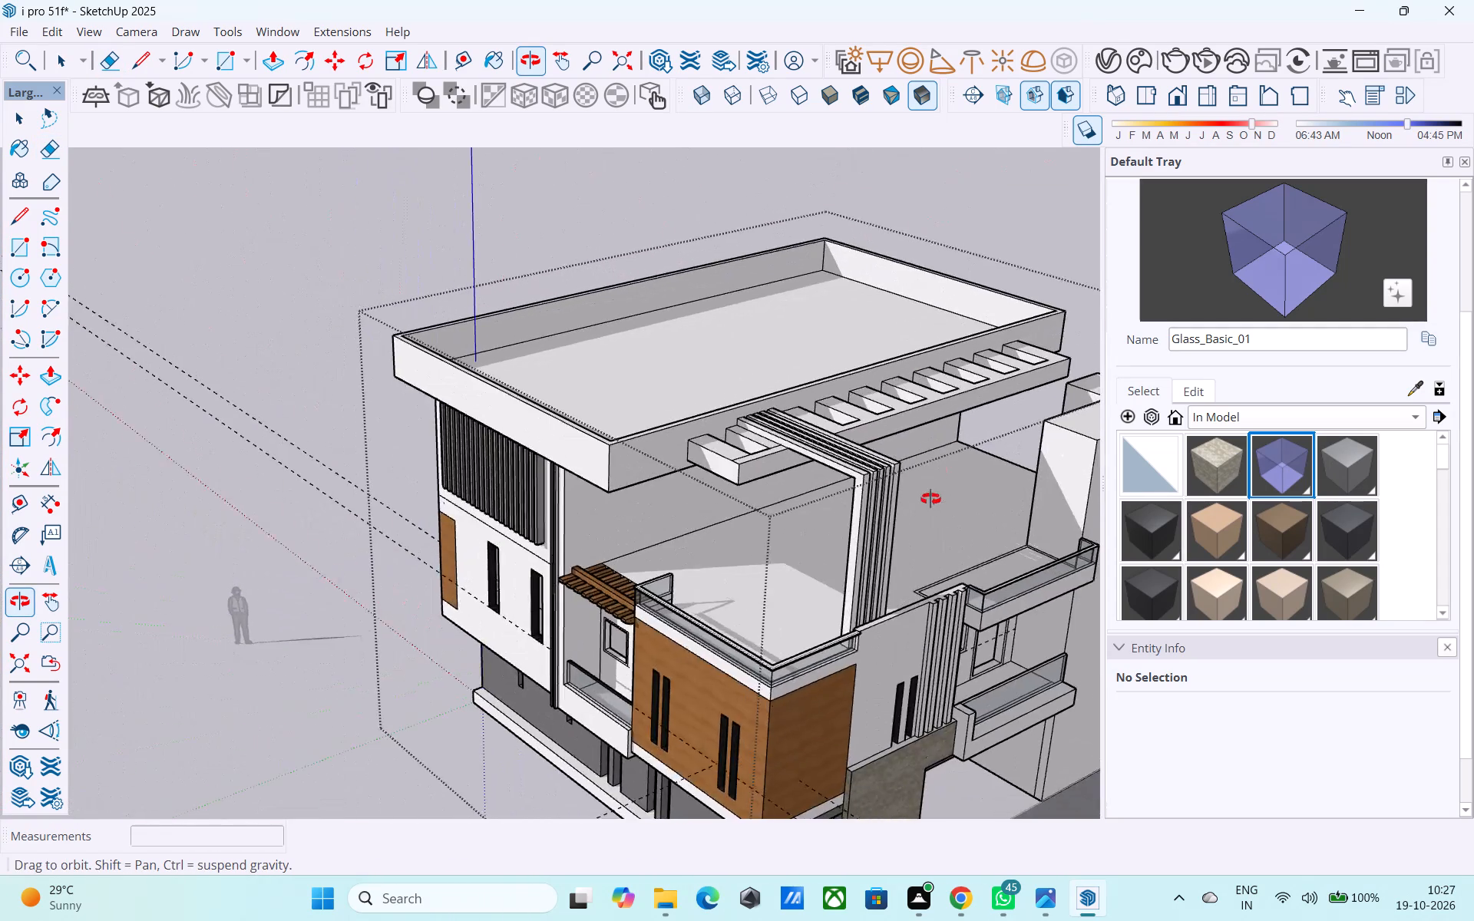
Push the notch's side face 3' into the tall corner block beyond the slotted slab, thinning its street-side leg.
shift+middle_drag(930, 499, 702, 636)
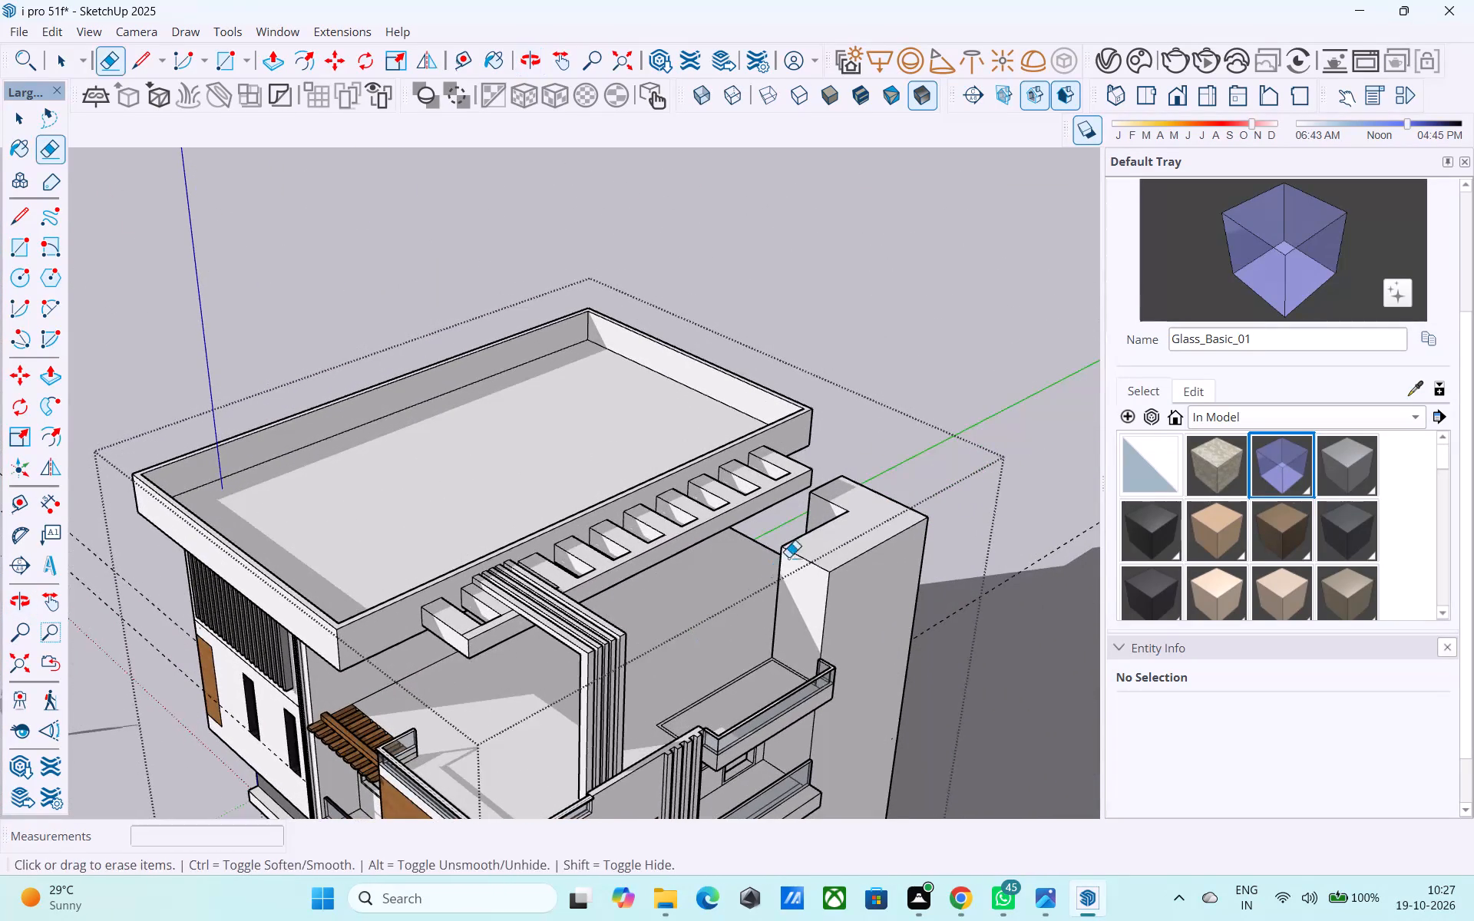
shift+middle_drag(790, 556, 1084, 620)
scroll(927, 595, up, 1)
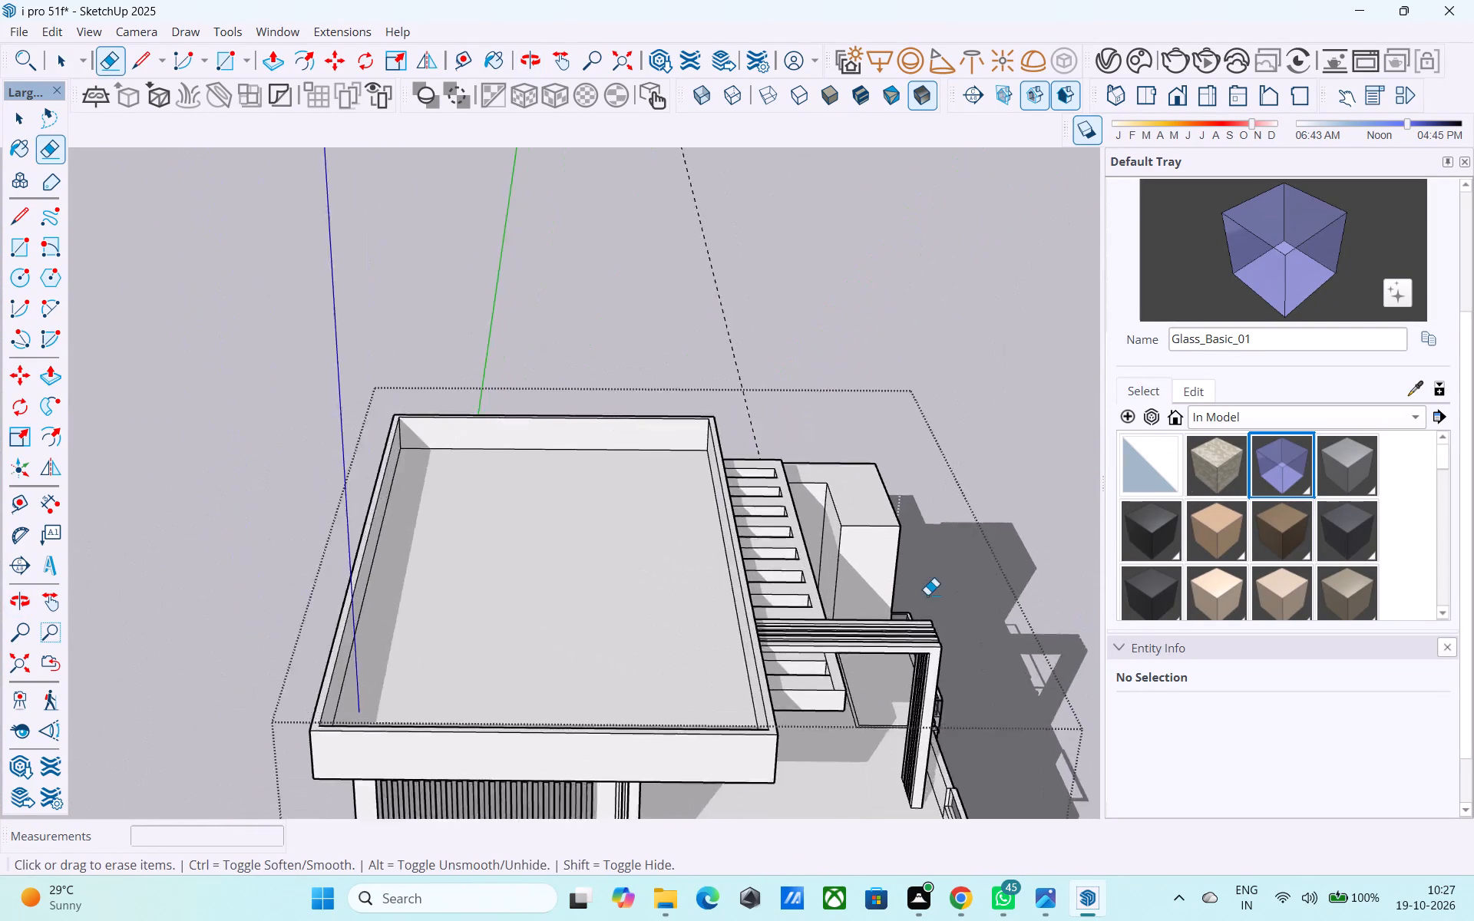
scroll(927, 595, up, 6)
key(space)
click(801, 534)
click(792, 542)
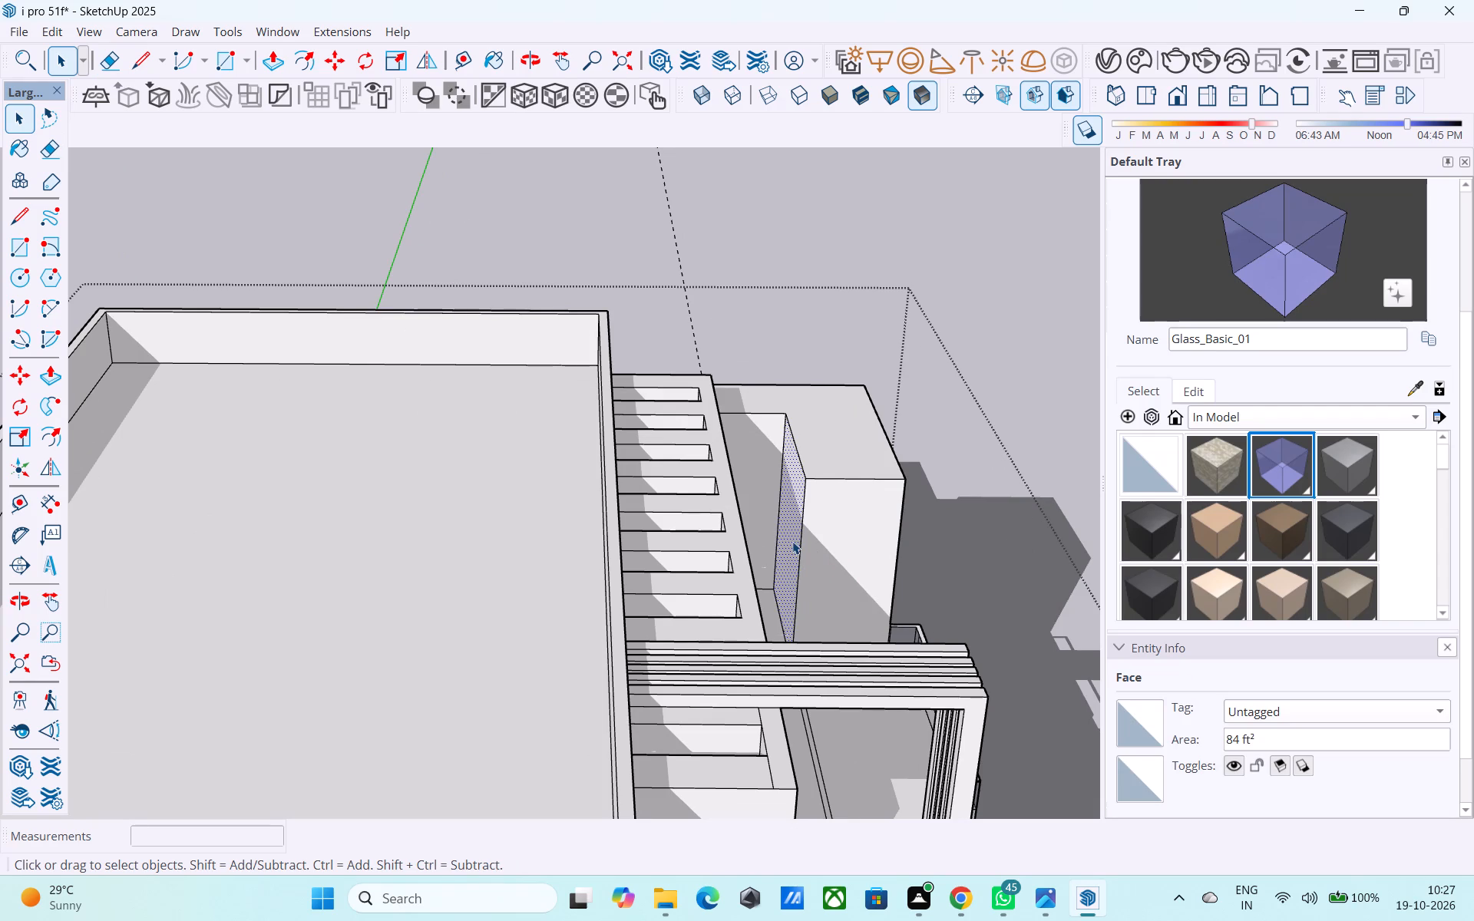
key(p)
click(792, 541)
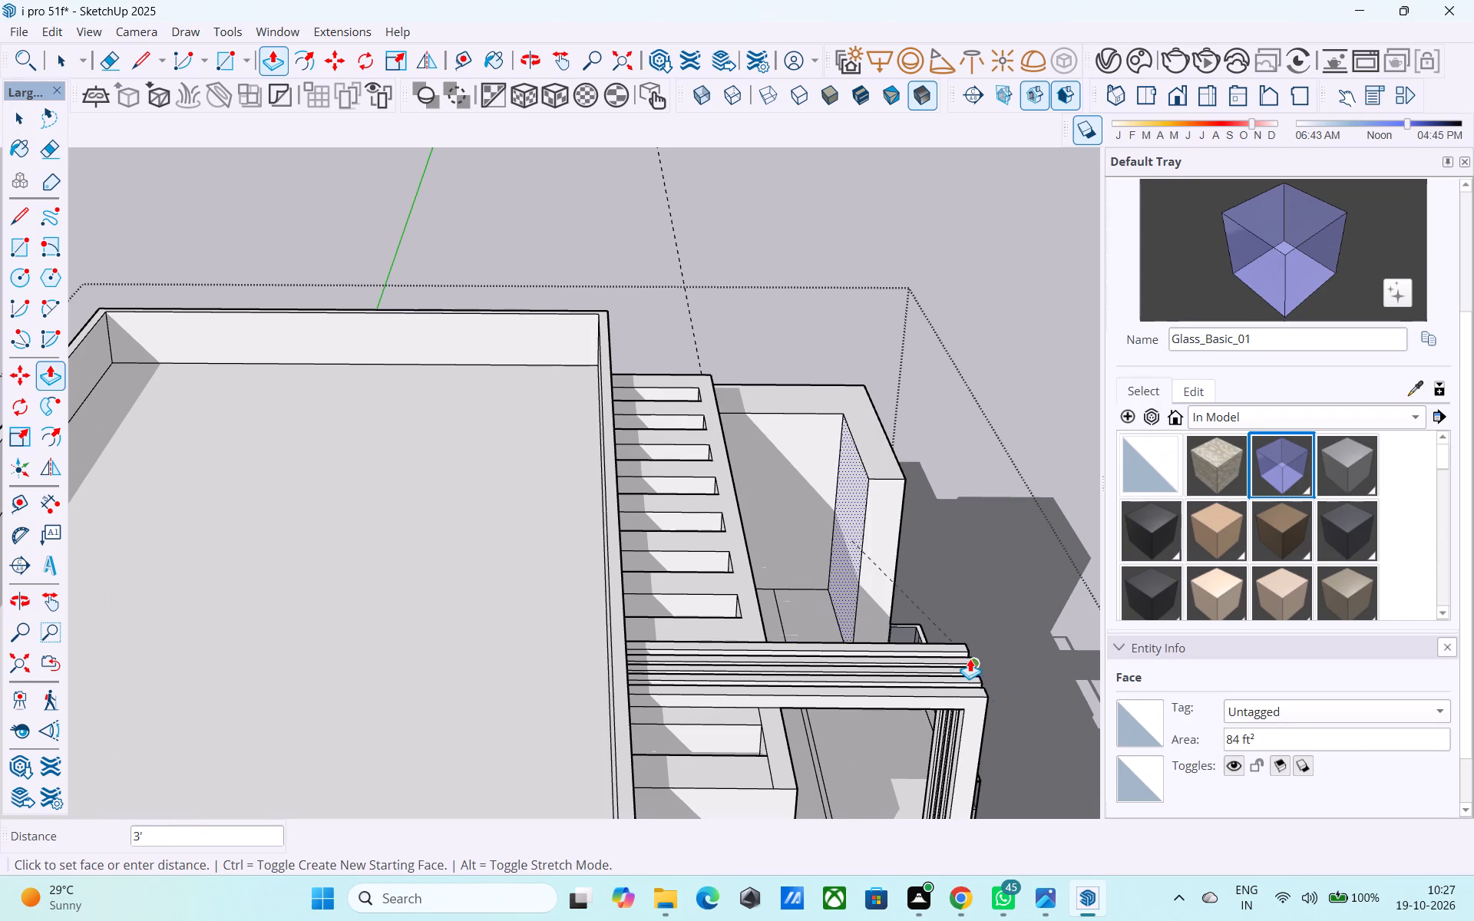
click(970, 659)
Push the inner face of the corner block's other leg inward about 1' 9" to thin it.
middle_drag(839, 653, 349, 668)
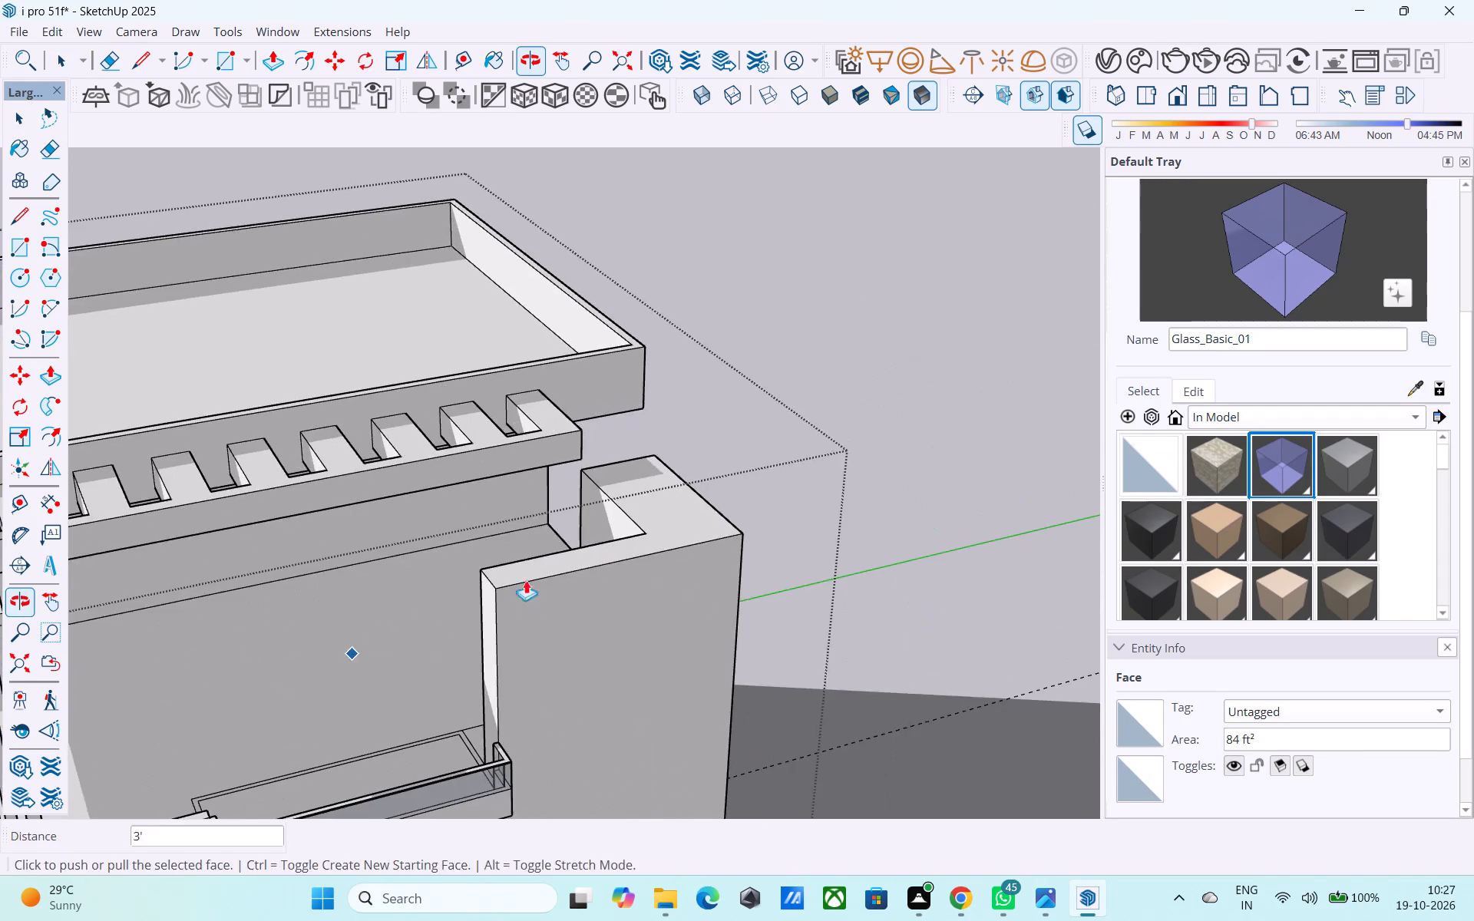
middle_drag(605, 559, 573, 596)
scroll(591, 560, up, 3)
key(space)
click(568, 586)
key(p)
click(568, 586)
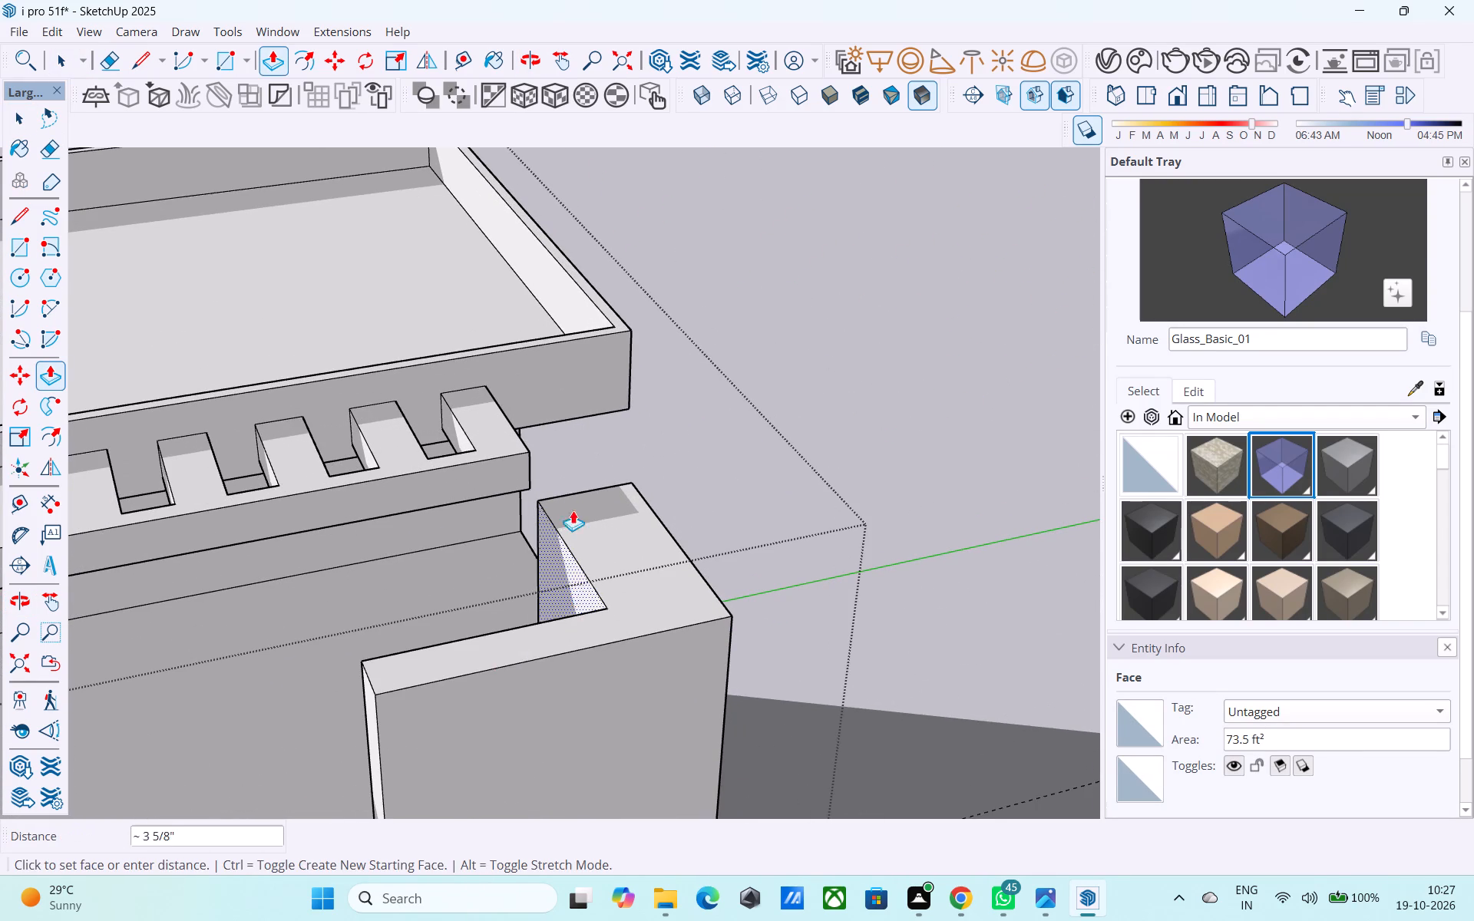
click(587, 361)
Raise the L-shaped top face of the corner walls by 3' 6".
key(space)
scroll(583, 366, down, 4)
middle_drag(563, 428, 550, 439)
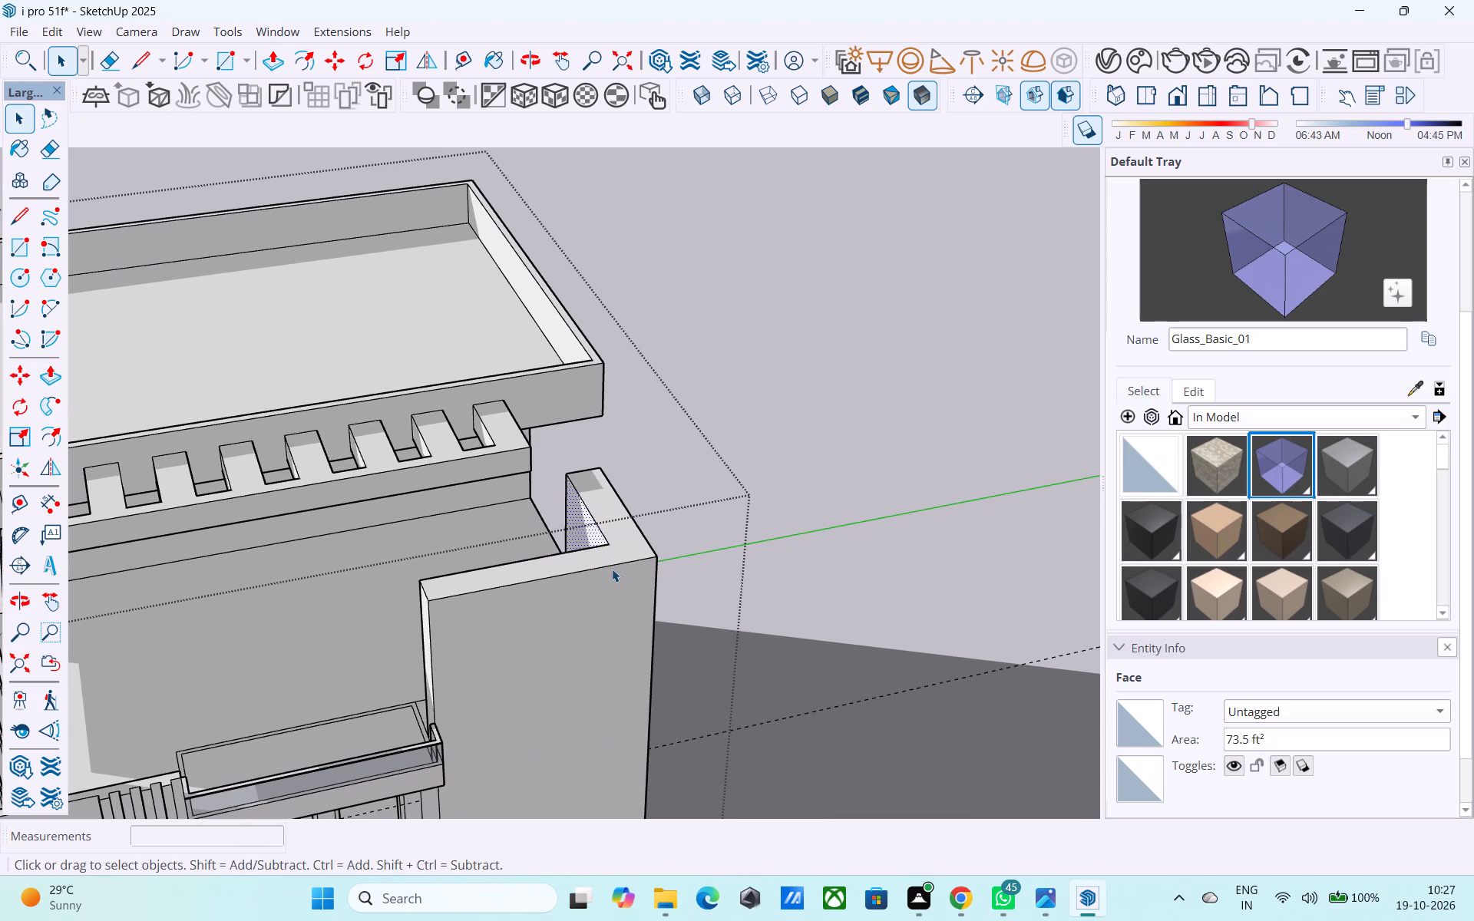
middle_drag(616, 567, 624, 571)
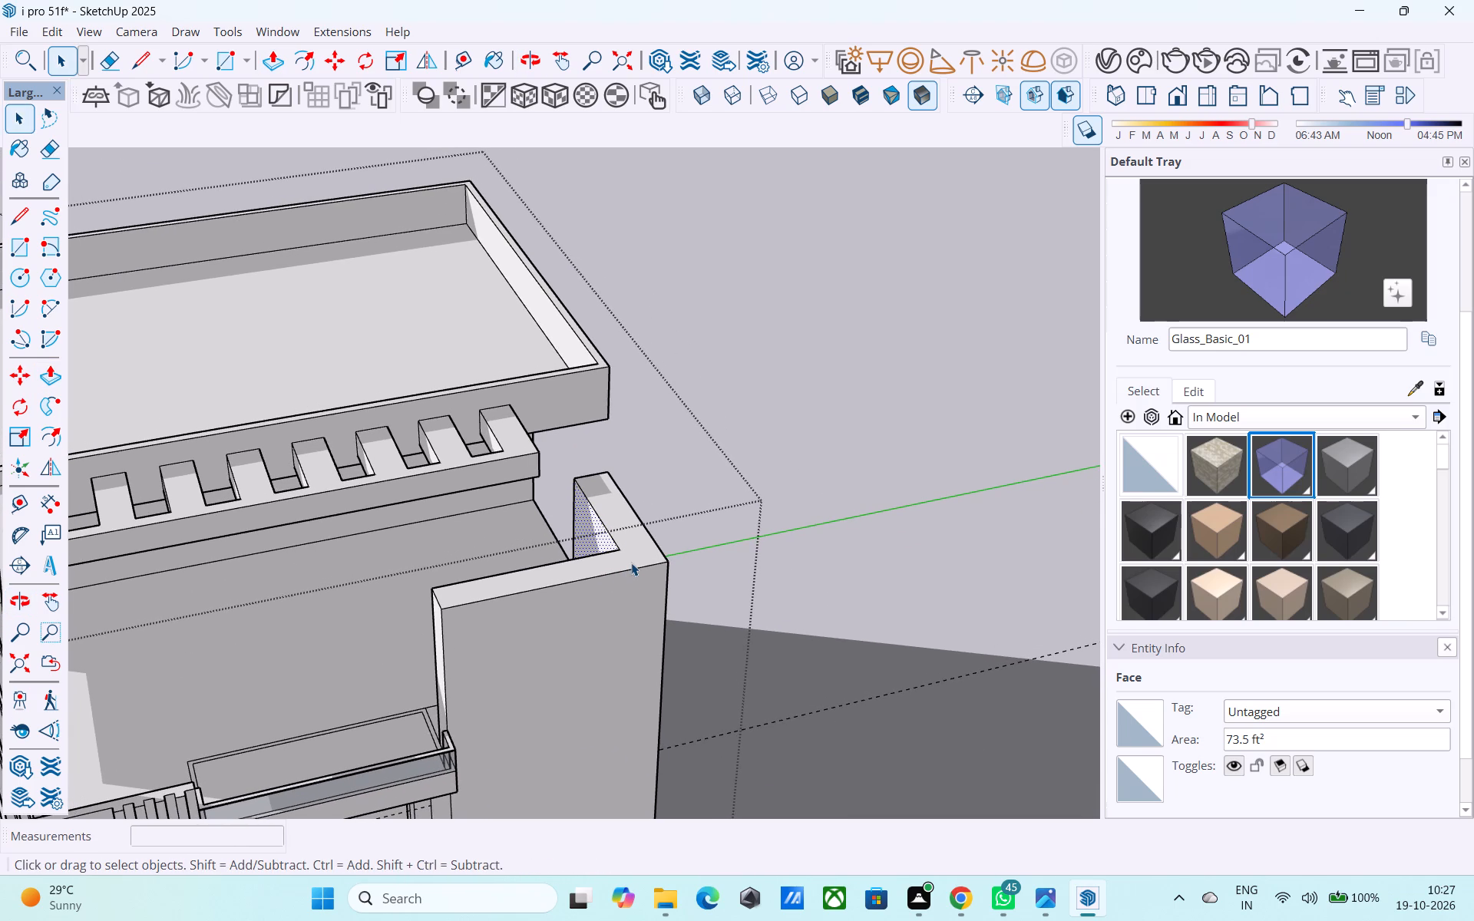
click(631, 563)
key(p)
click(630, 561)
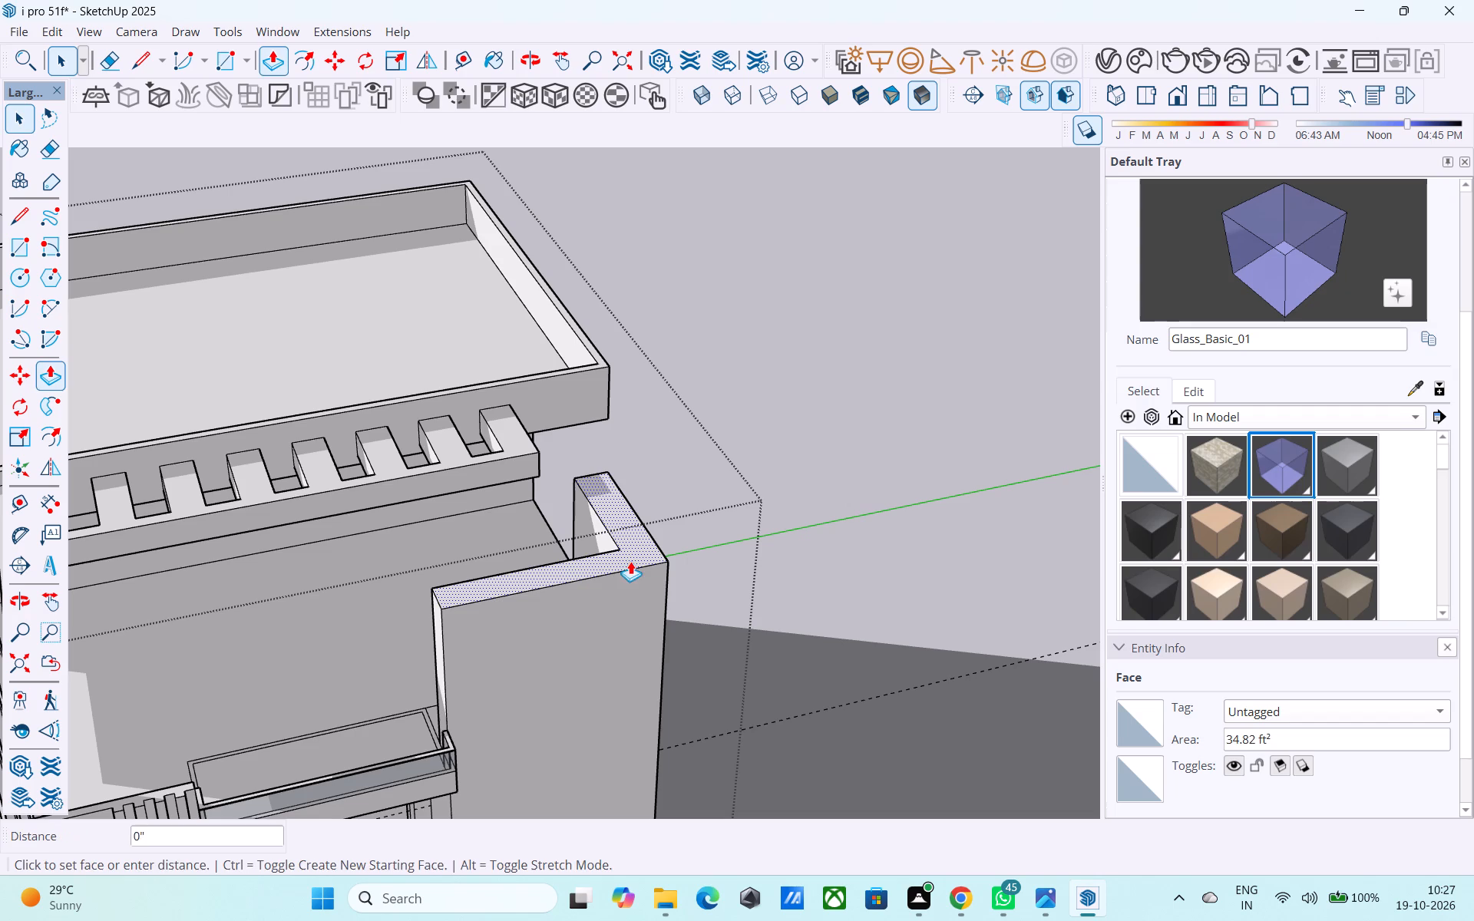
click(446, 394)
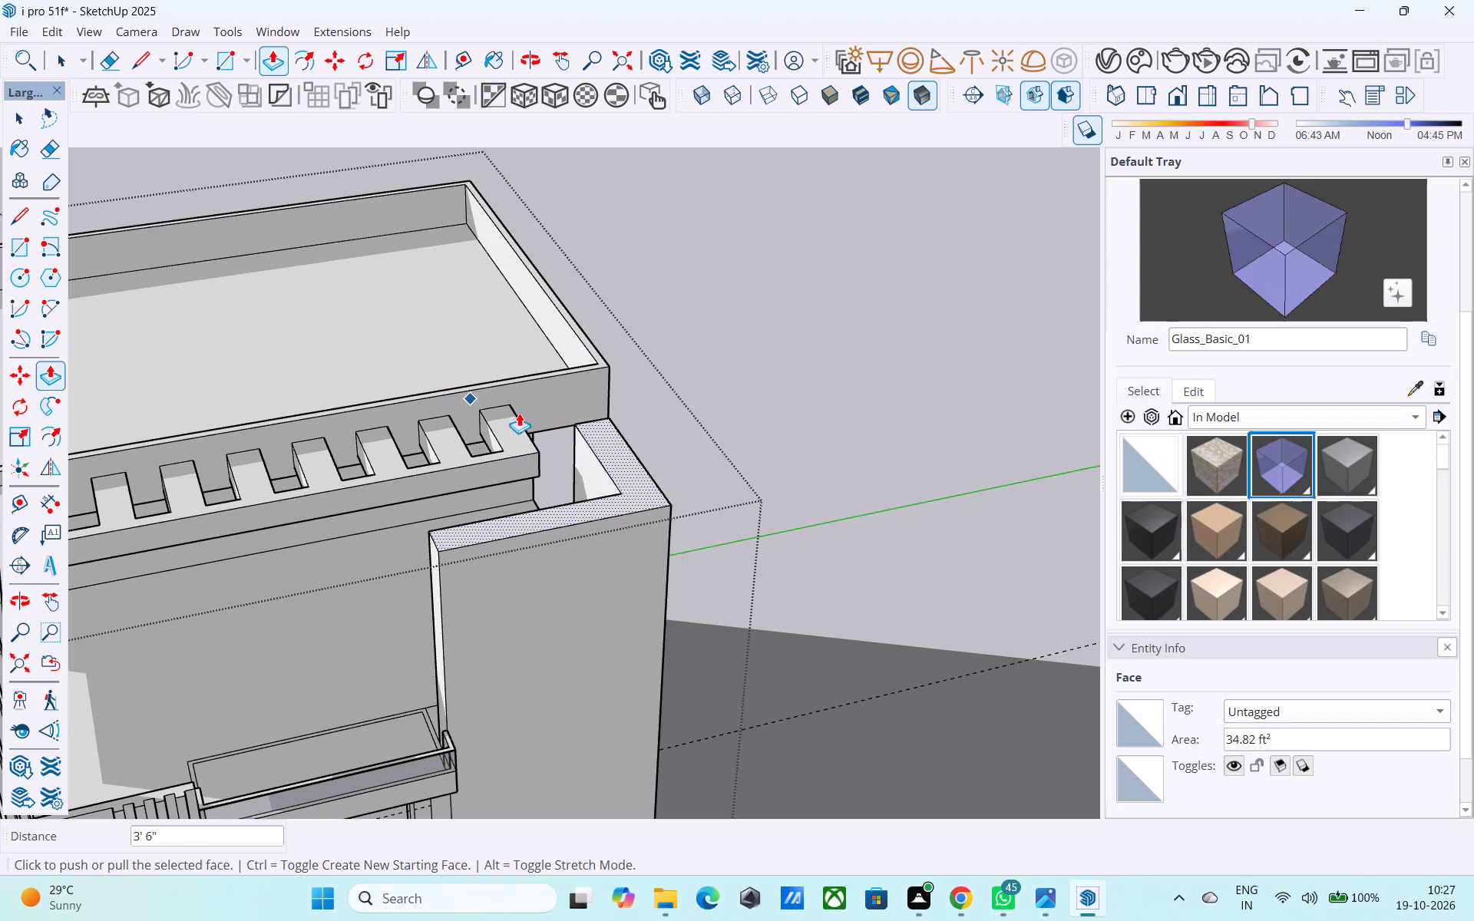
click(630, 497)
Raise the L-shaped top face of the corner walls a further 1'.
middle_drag(485, 383, 695, 318)
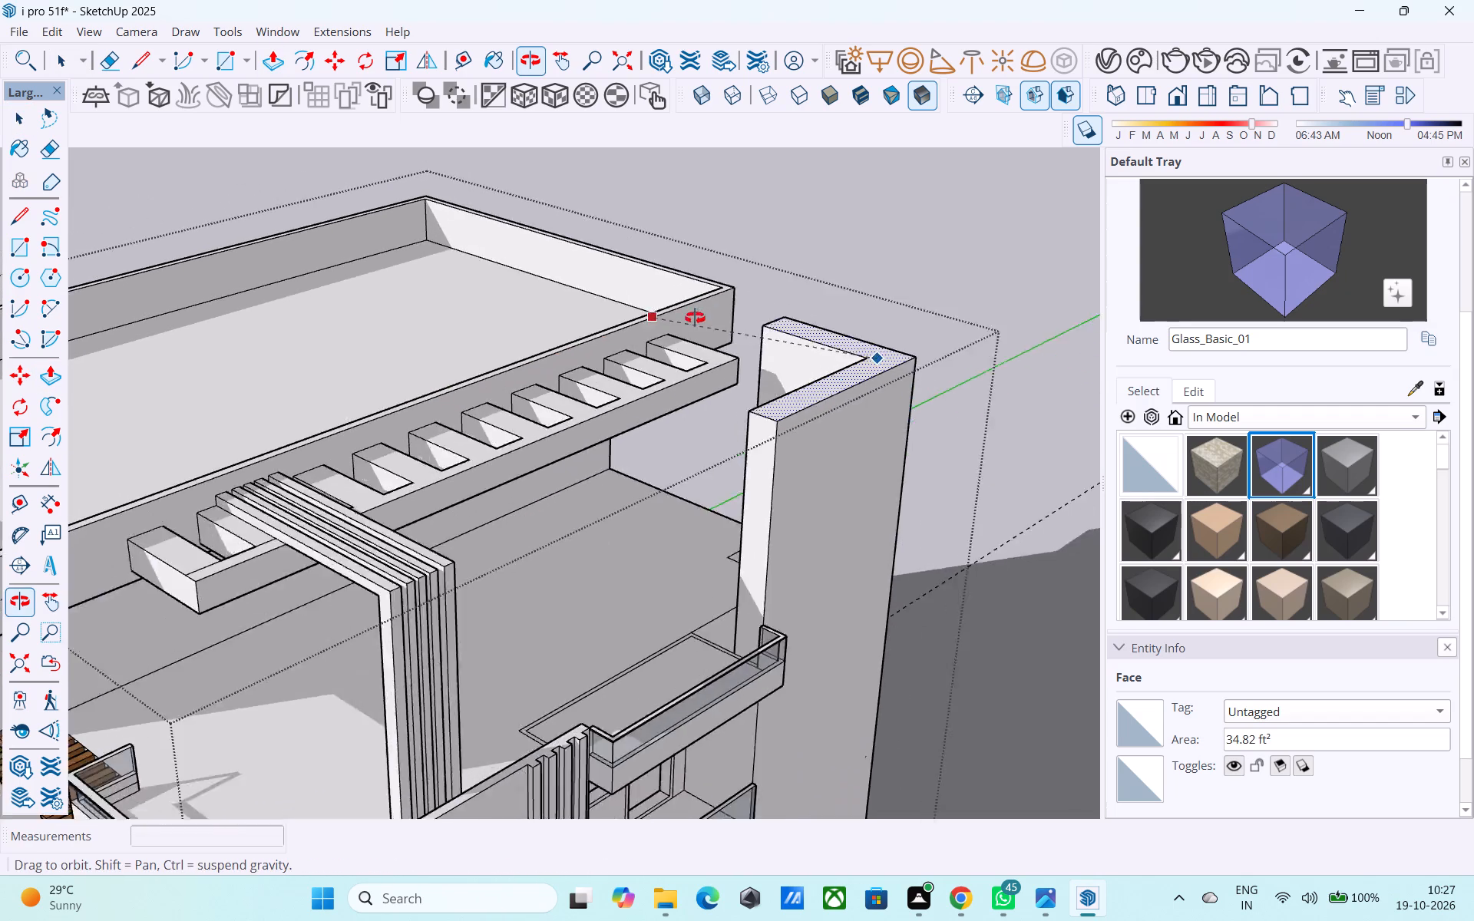
middle_drag(695, 318, 788, 274)
key(space)
shift+middle_drag(788, 273, 776, 286)
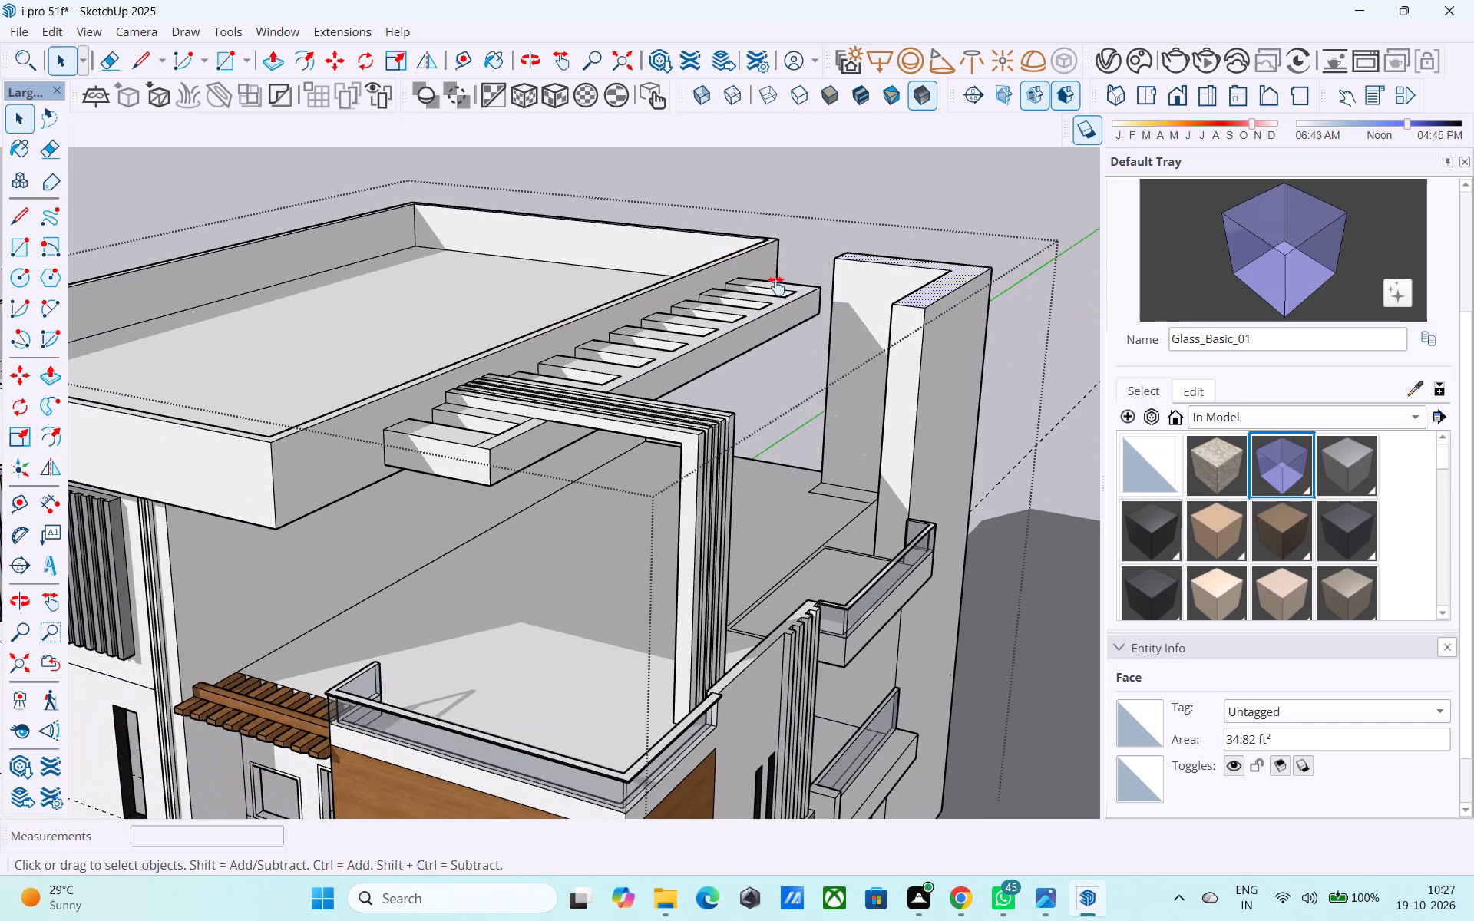
shift+middle_drag(776, 286, 665, 397)
click(831, 395)
key(p)
click(831, 395)
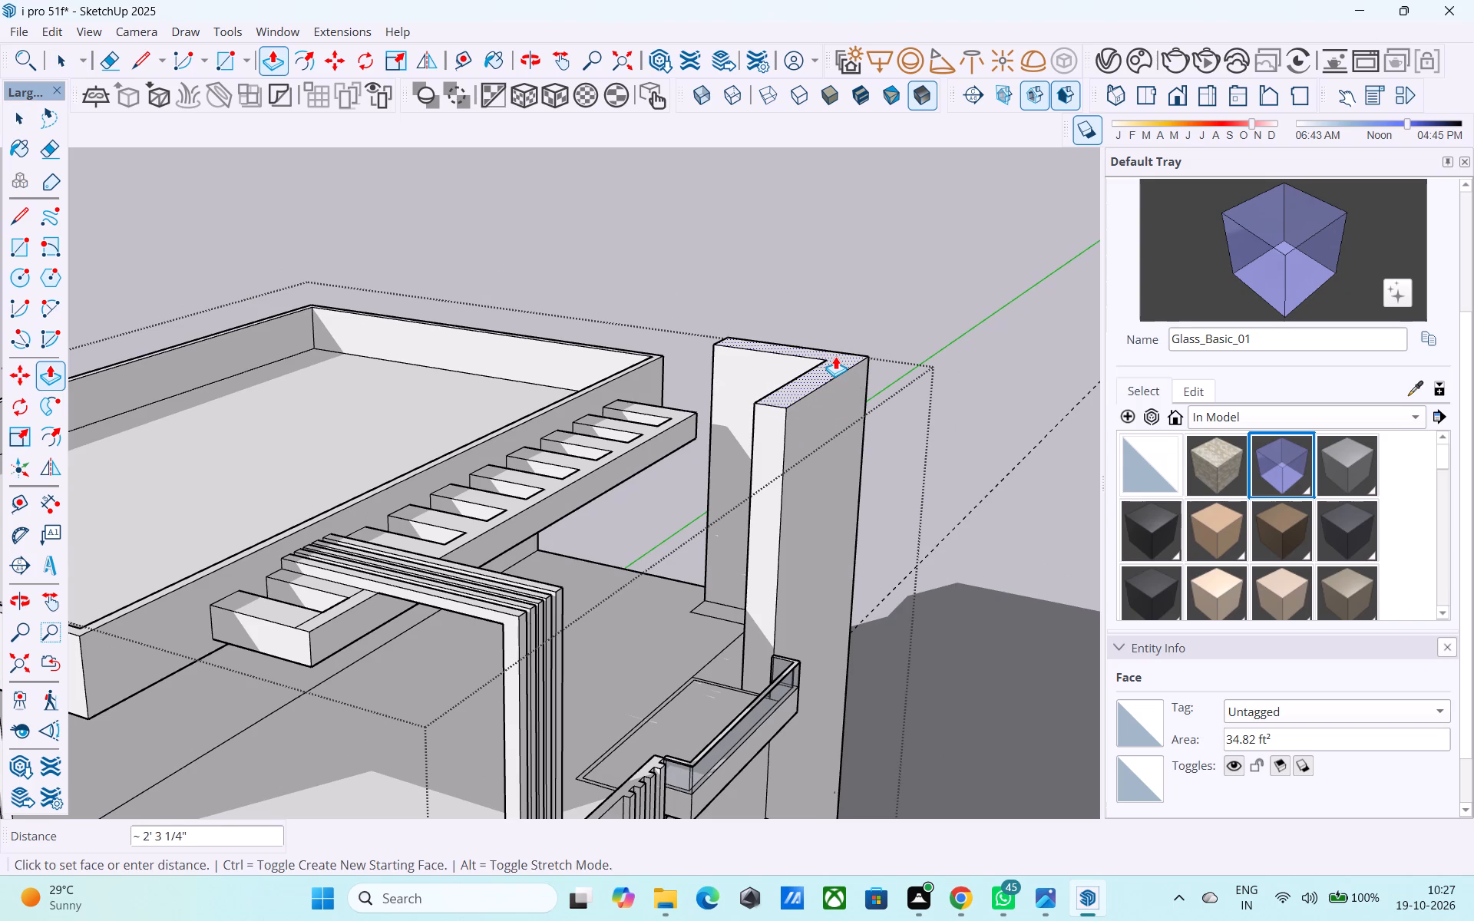
text(1')
key(Return)
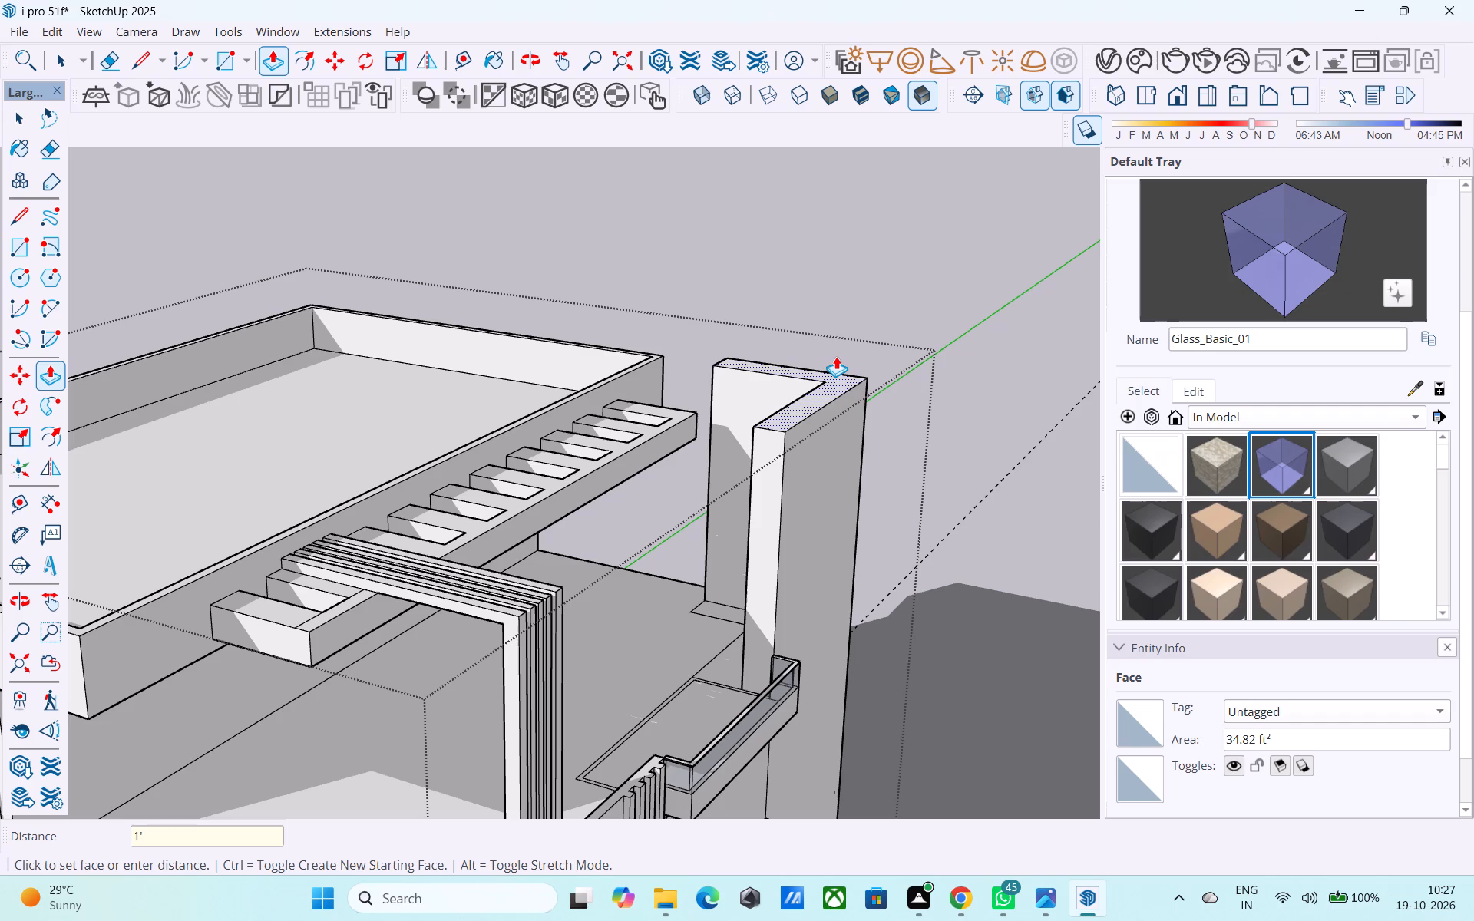
Delete the stray vertical edge on the end face of the corner wall leg beside the roof parapet.
shift+middle_drag(813, 374, 1228, 421)
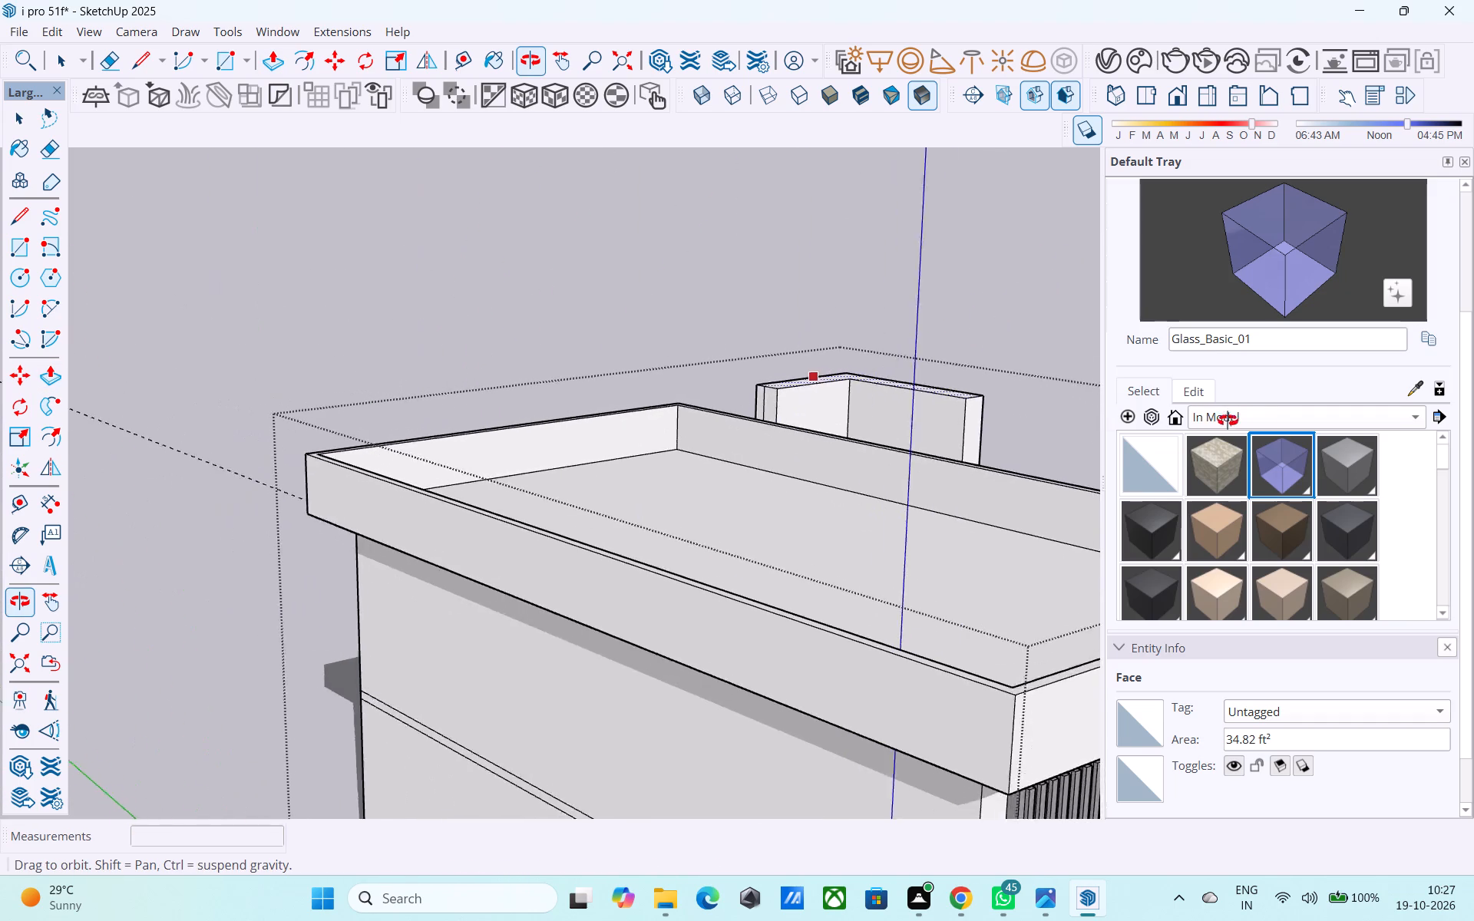
shift+middle_drag(1228, 421, 1274, 424)
shift+middle_drag(1094, 393, 1165, 486)
scroll(1144, 470, up, 1)
scroll(625, 374, up, 6)
shift+middle_drag(578, 368, 585, 391)
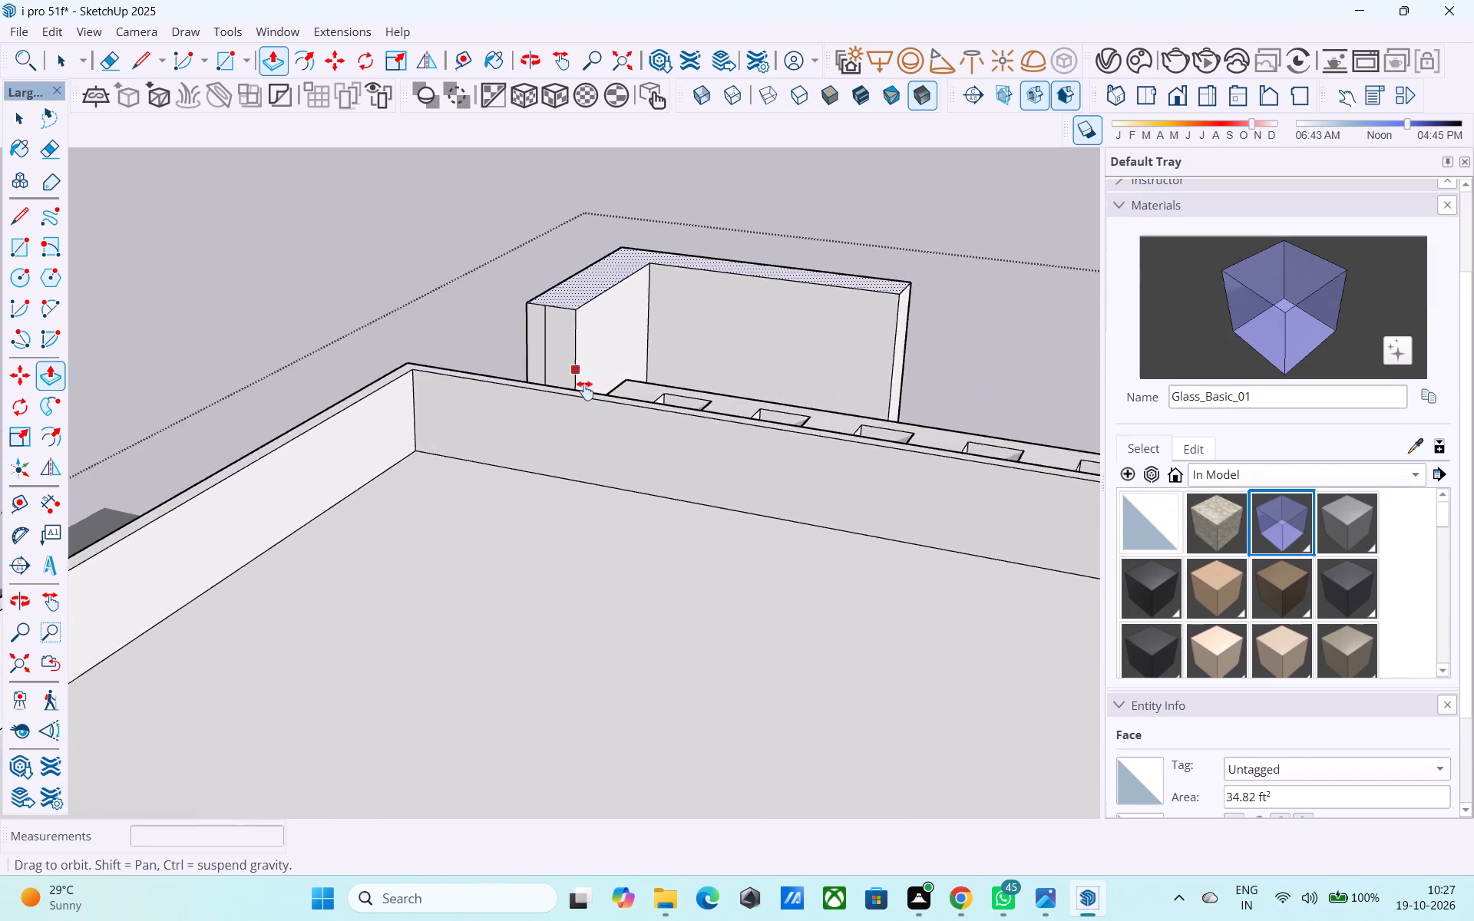
shift+middle_drag(585, 391, 711, 398)
scroll(625, 349, up, 9)
key(space)
click(620, 352)
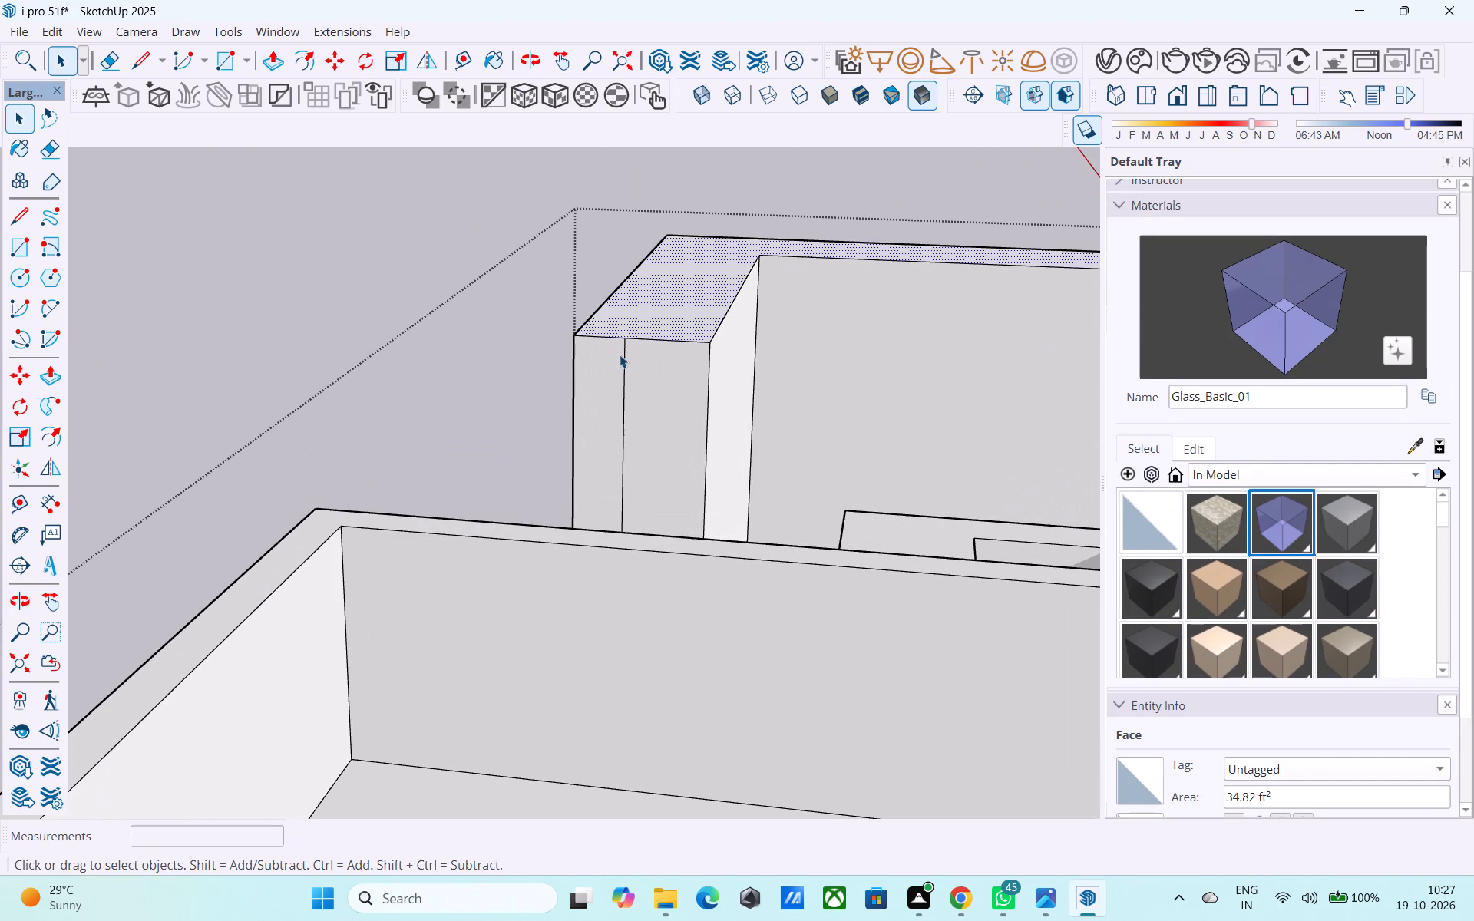
click(622, 363)
key(Delete)
Copy the top edge of the corner wall's end face 1' straight down.
click(620, 341)
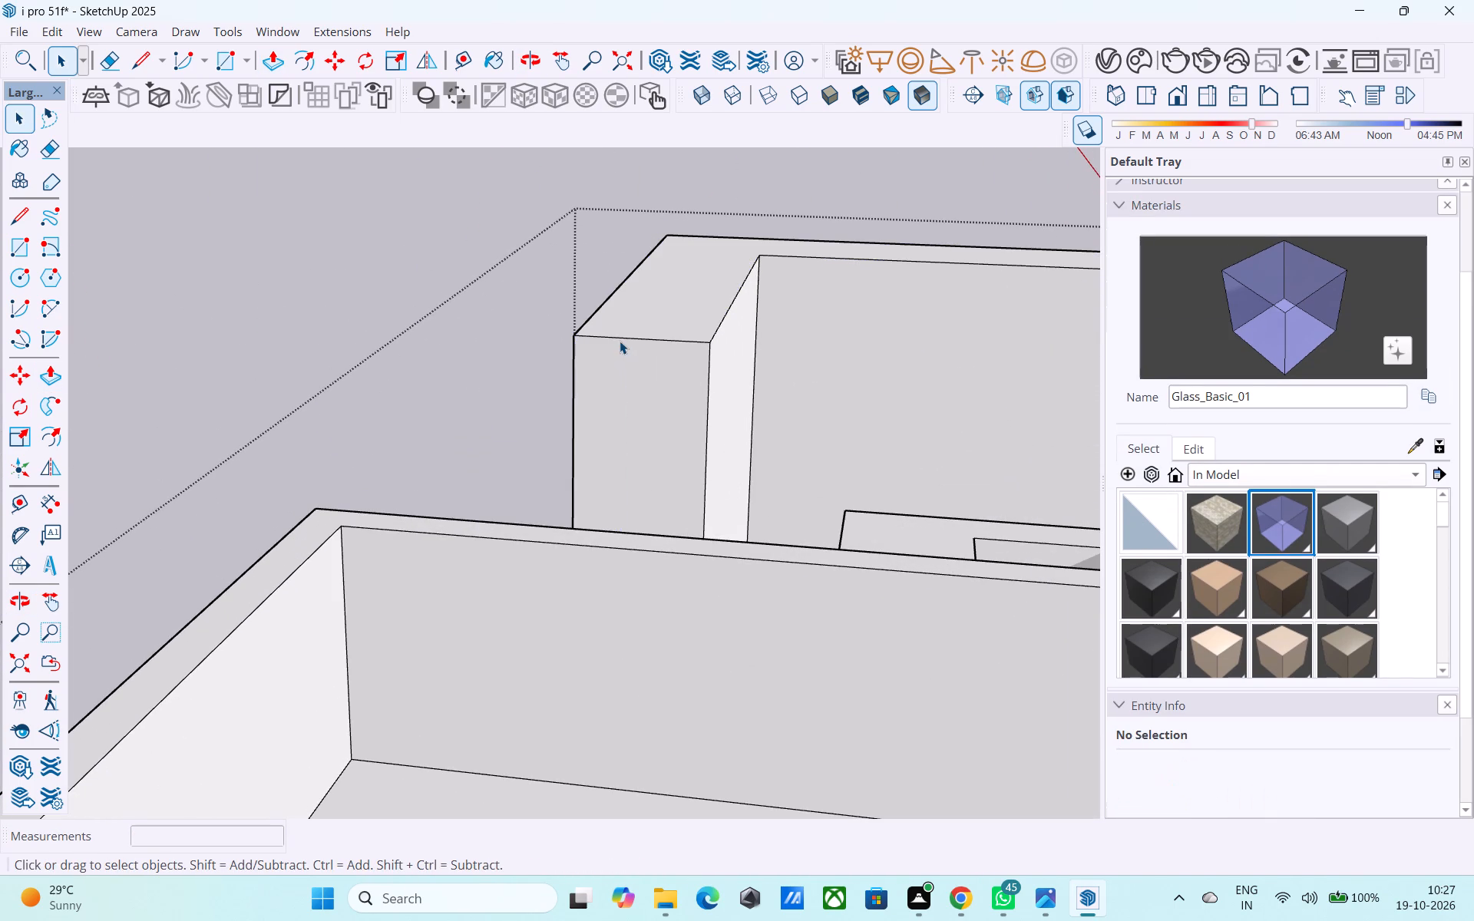
click(620, 335)
click(621, 340)
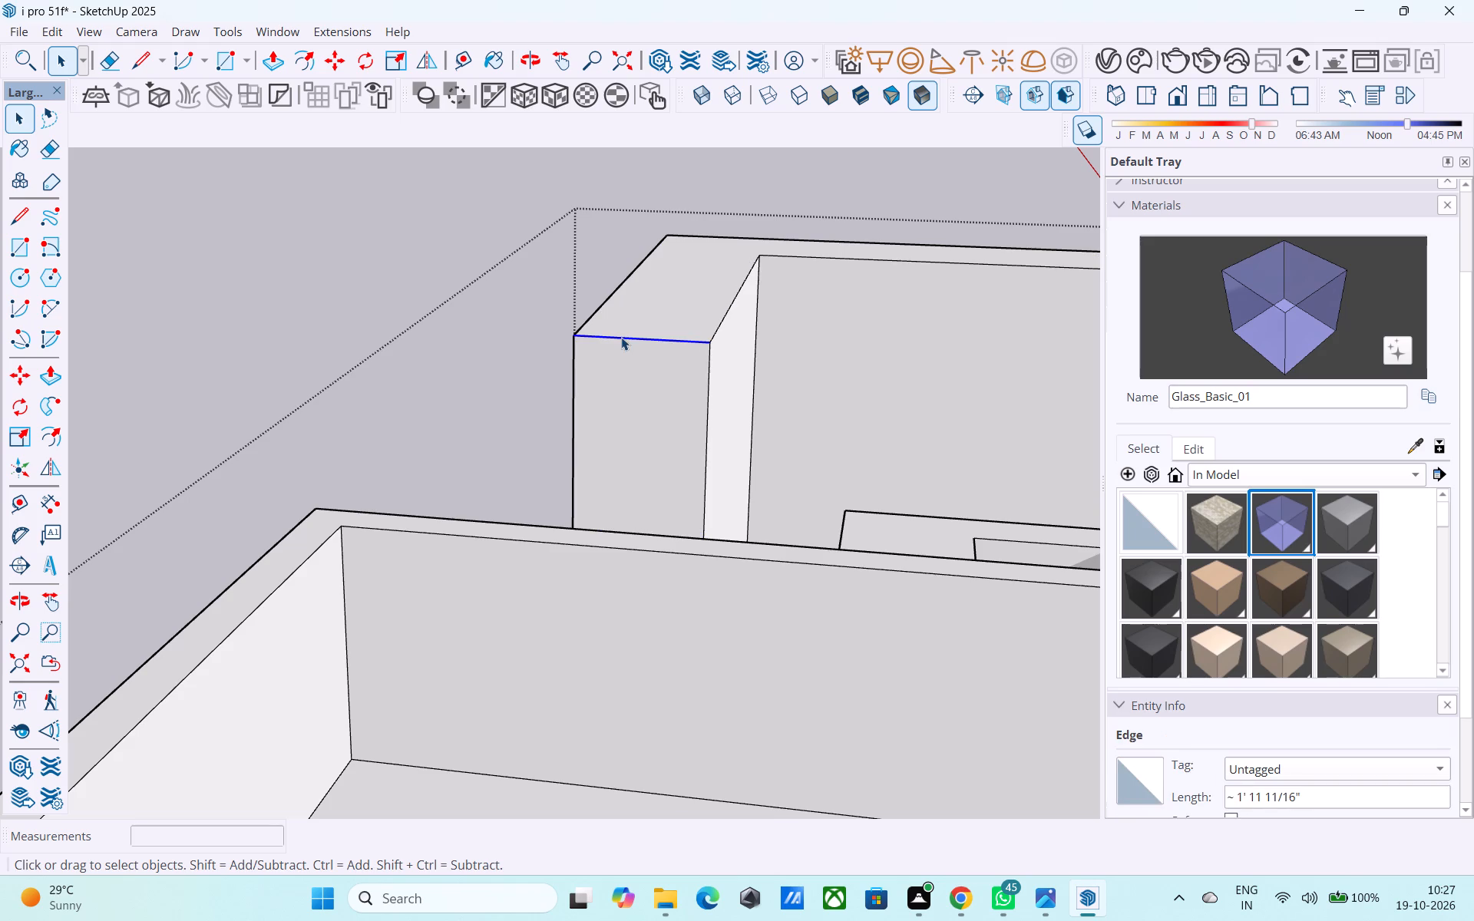
key(m)
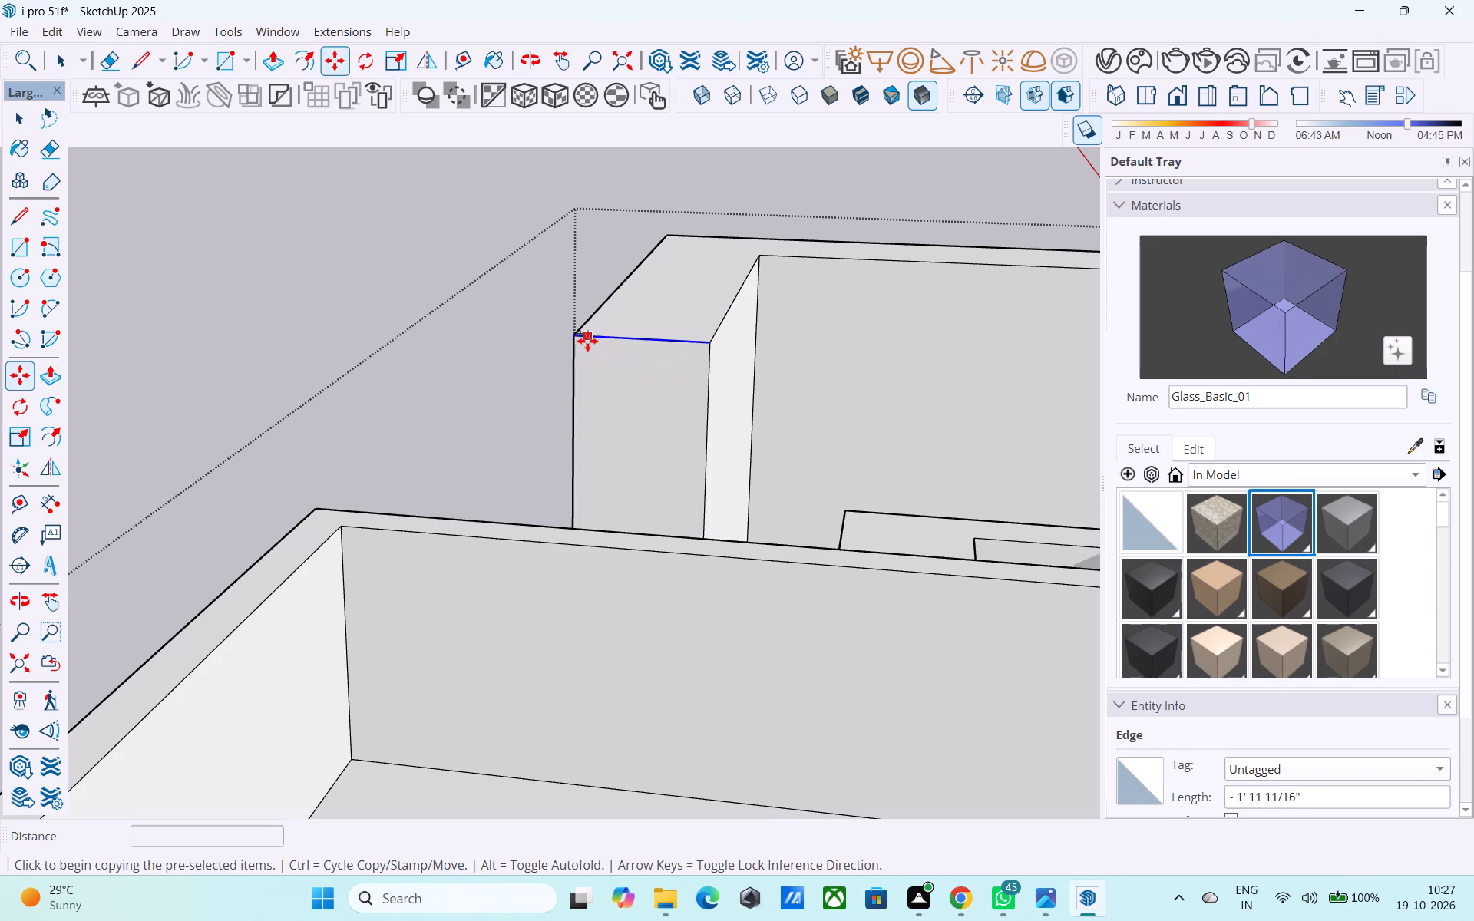
click(580, 341)
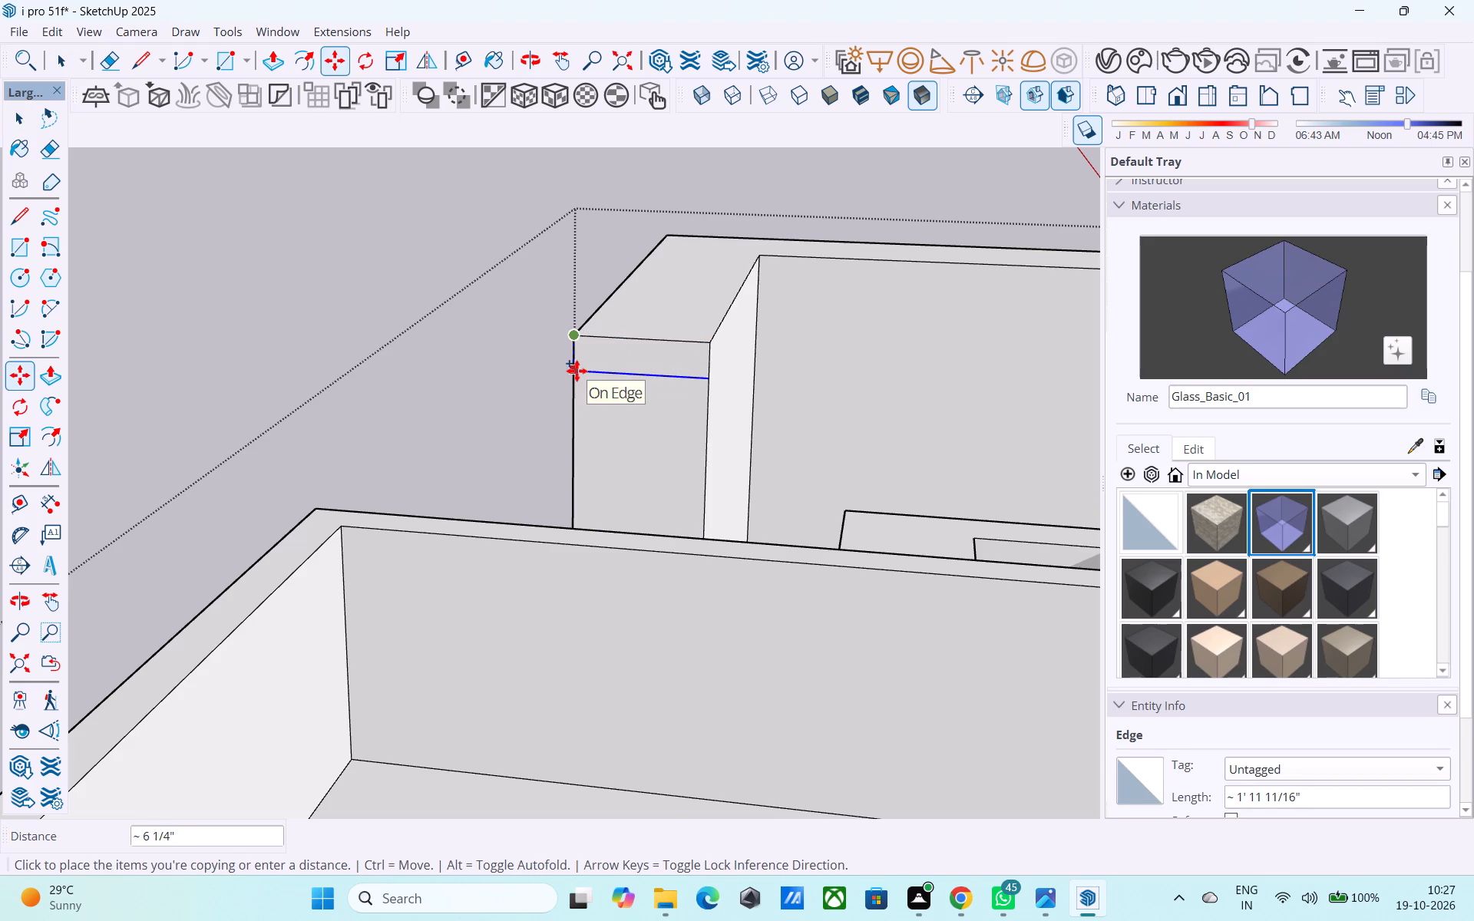
text(1')
key(Return)
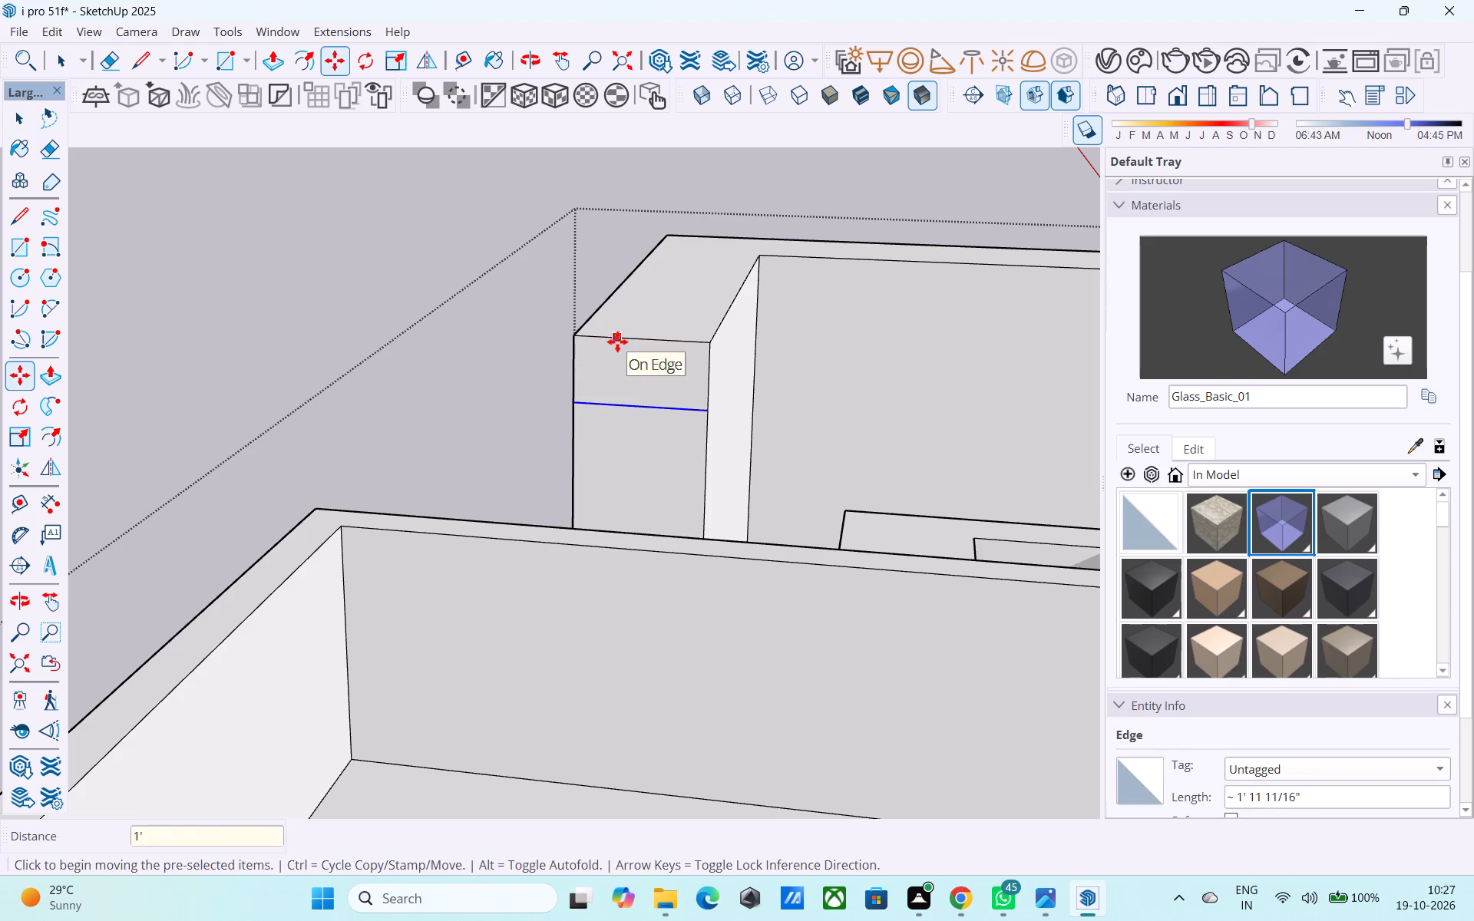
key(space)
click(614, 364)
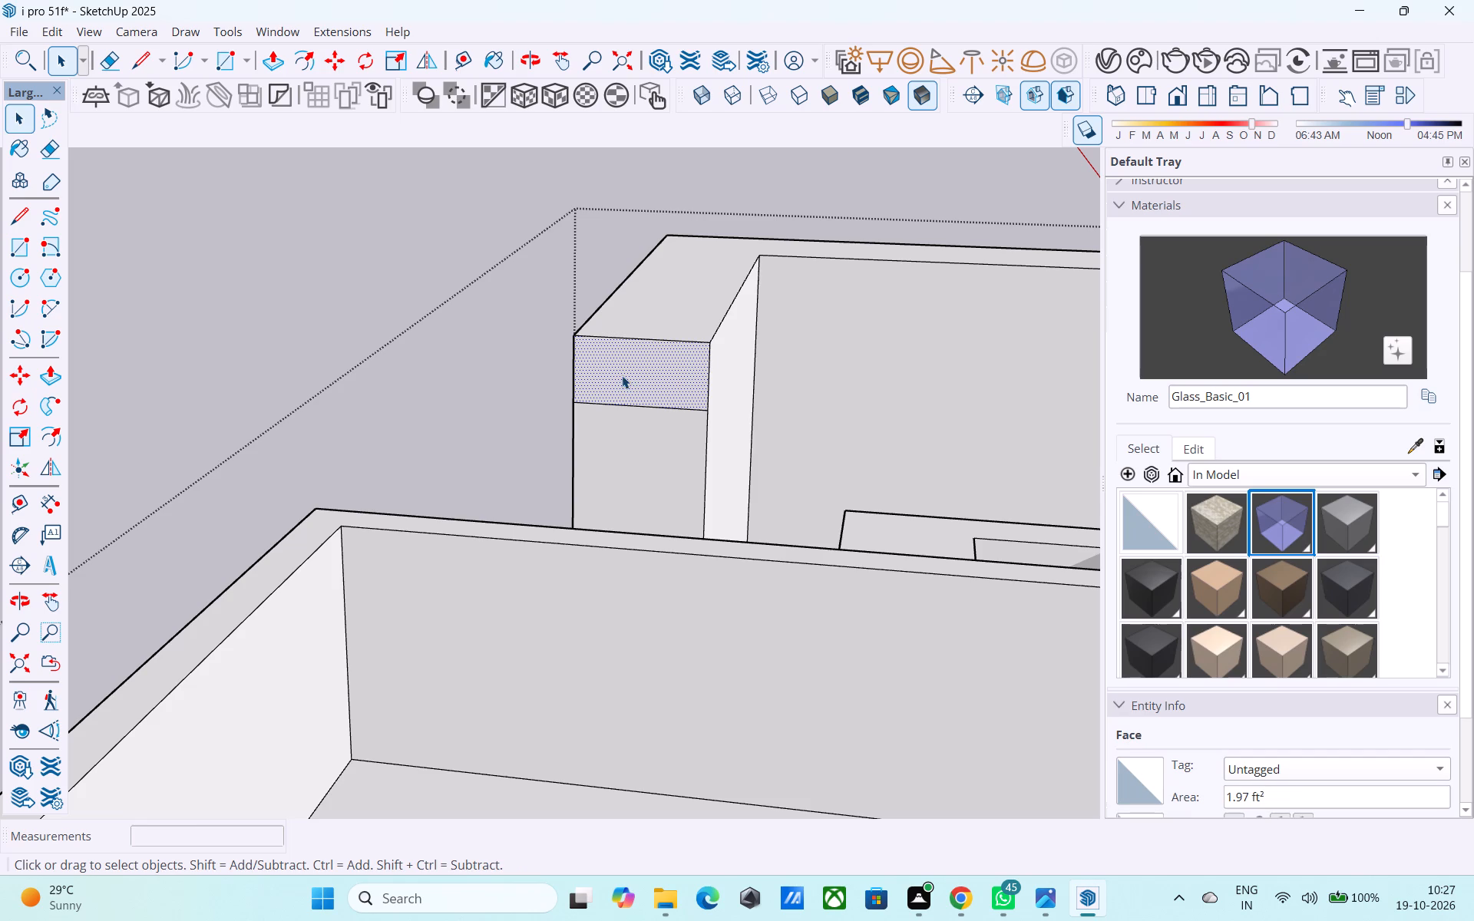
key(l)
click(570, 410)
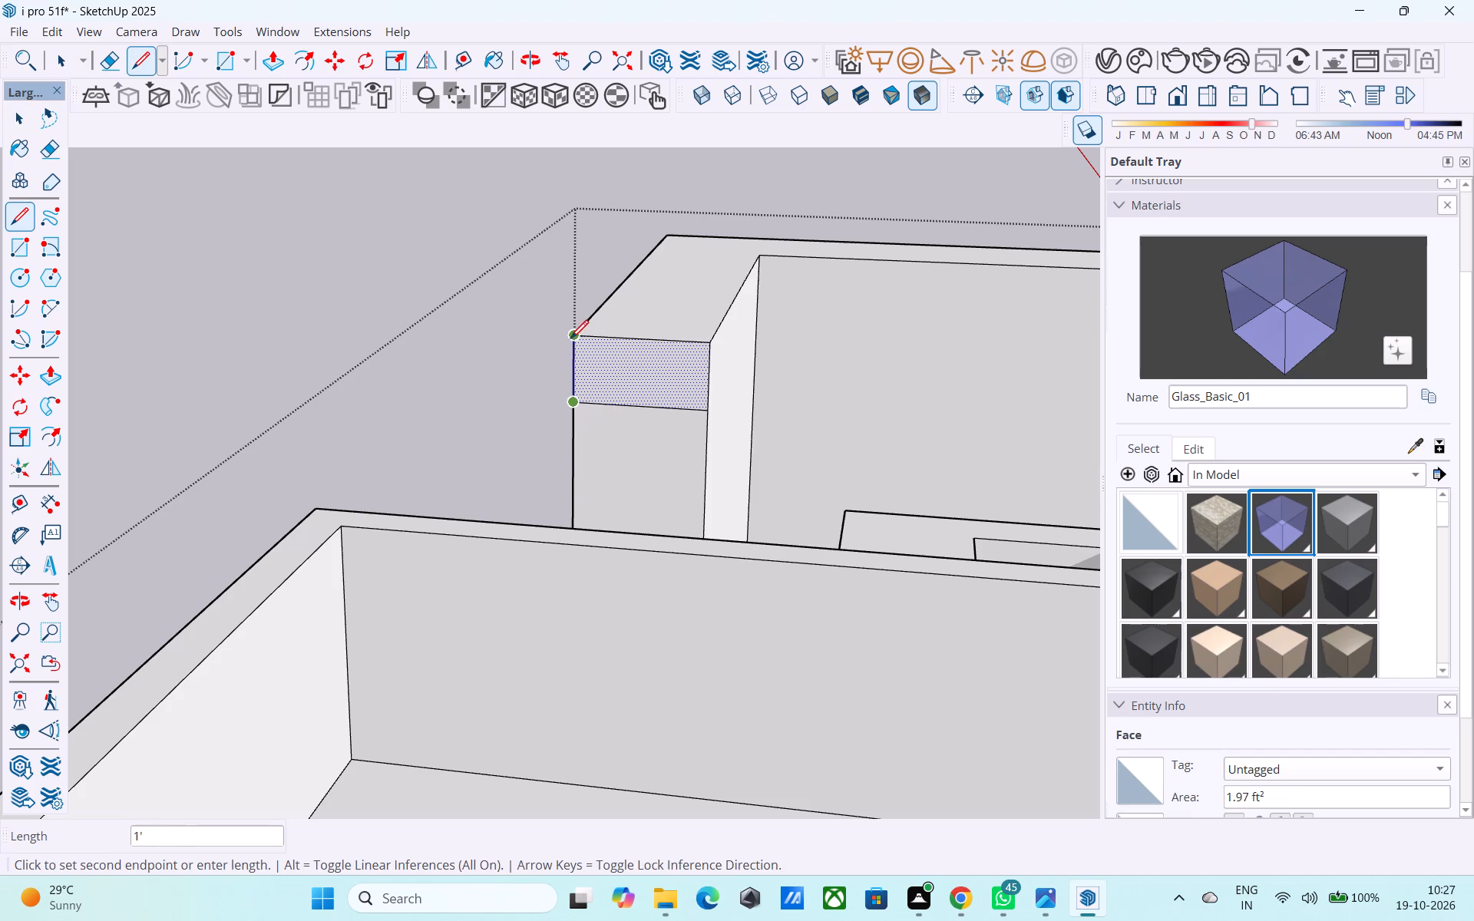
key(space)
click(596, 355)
Push the inner face of the corner wall leg inward about 9" to thin it further.
middle_drag(717, 391, 639, 411)
scroll(716, 391, up, 1)
scroll(630, 416, down, 4)
click(629, 418)
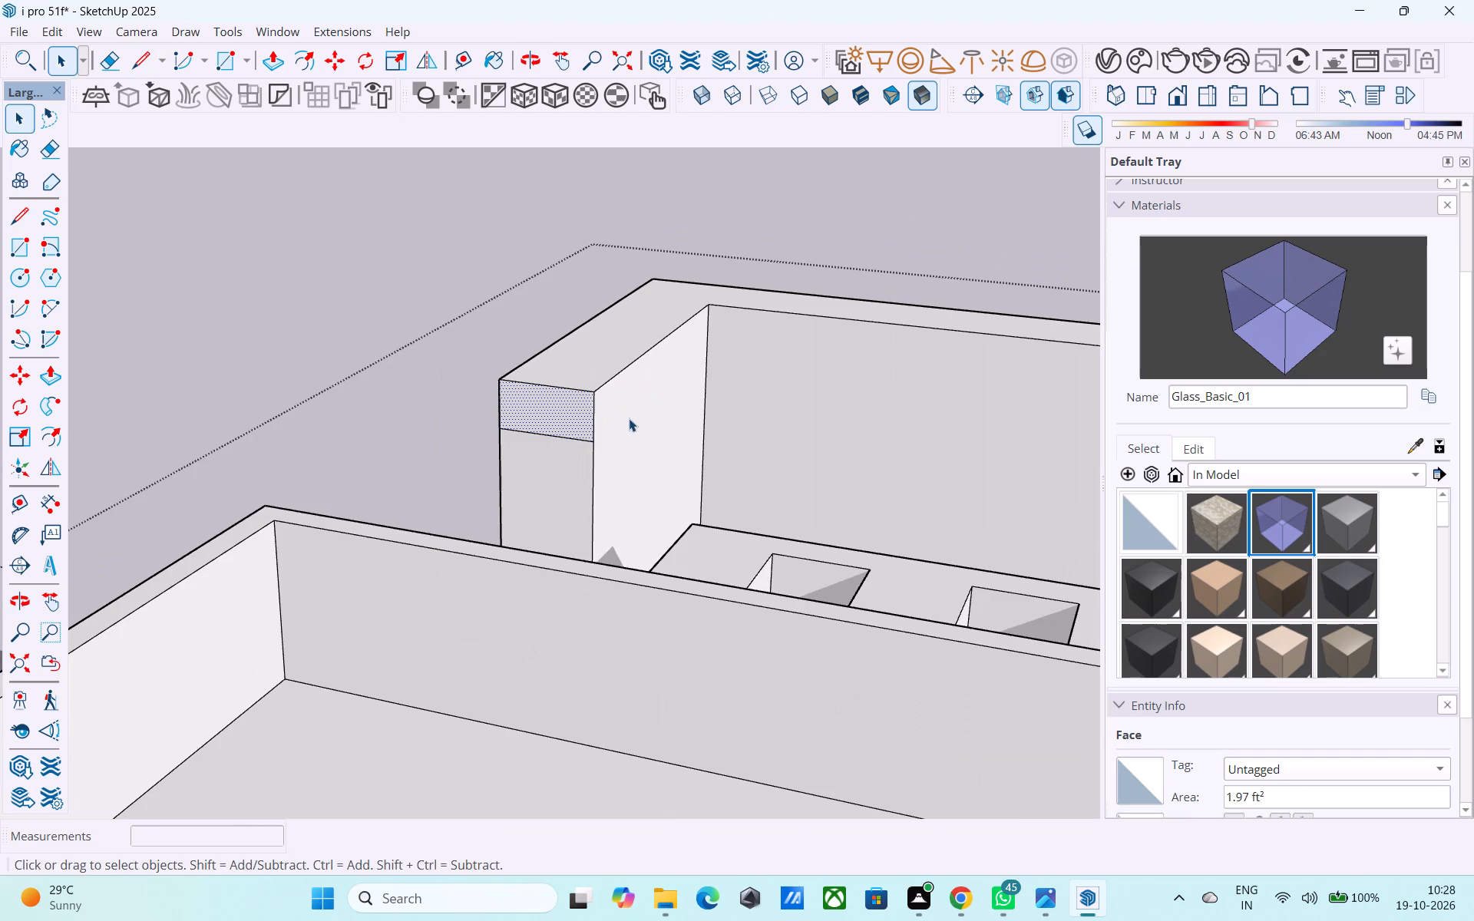
key(p)
click(629, 418)
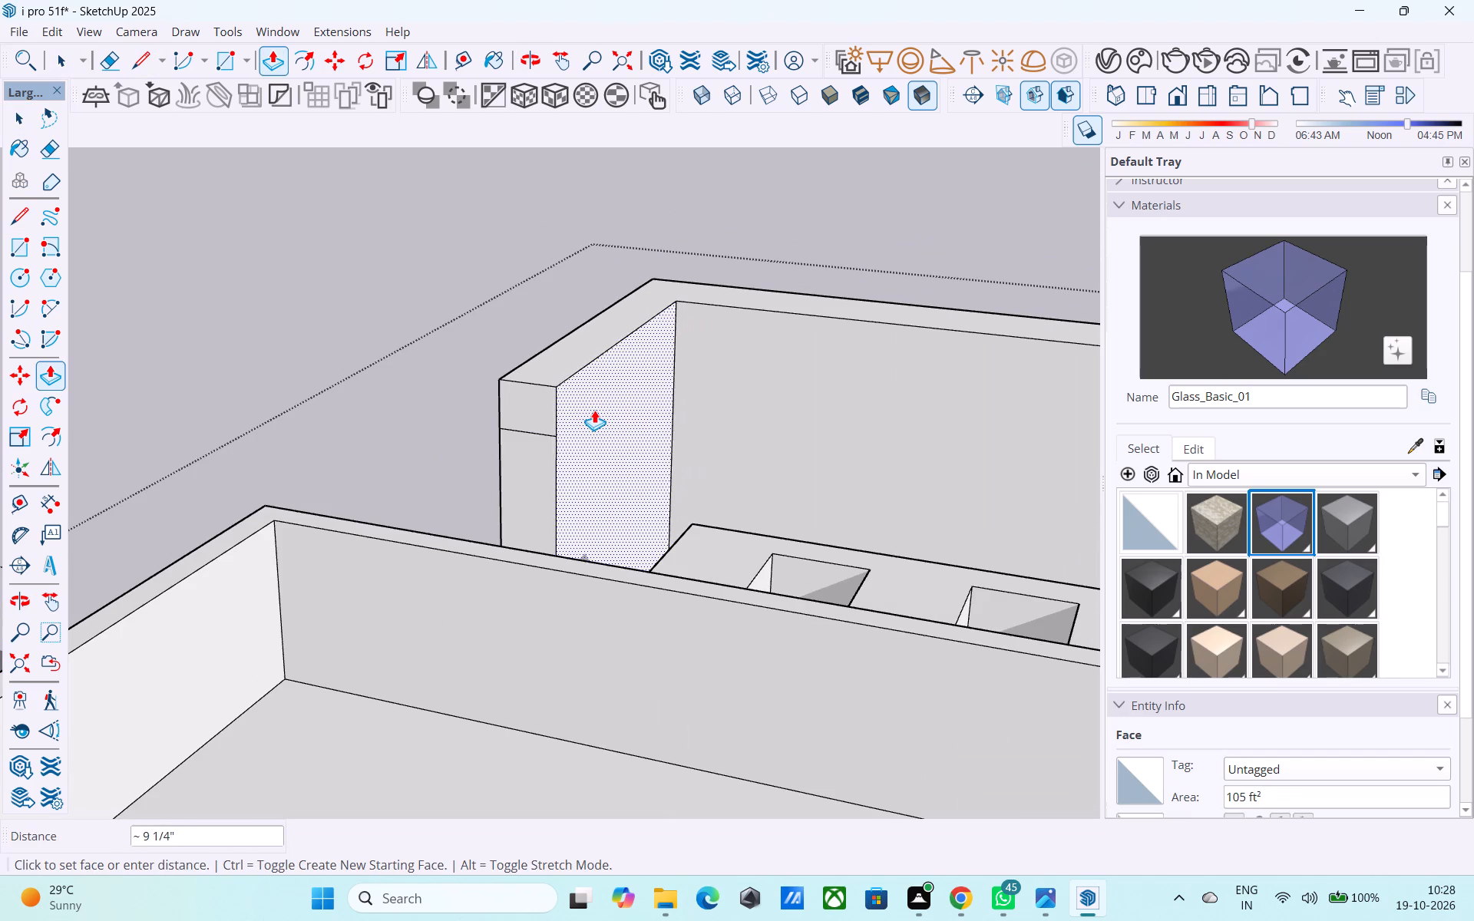
click(594, 410)
Extrude the 1' high strip on the wall's end face 33' 3" along the roof edge as a beam.
key(space)
click(525, 394)
key(p)
click(525, 394)
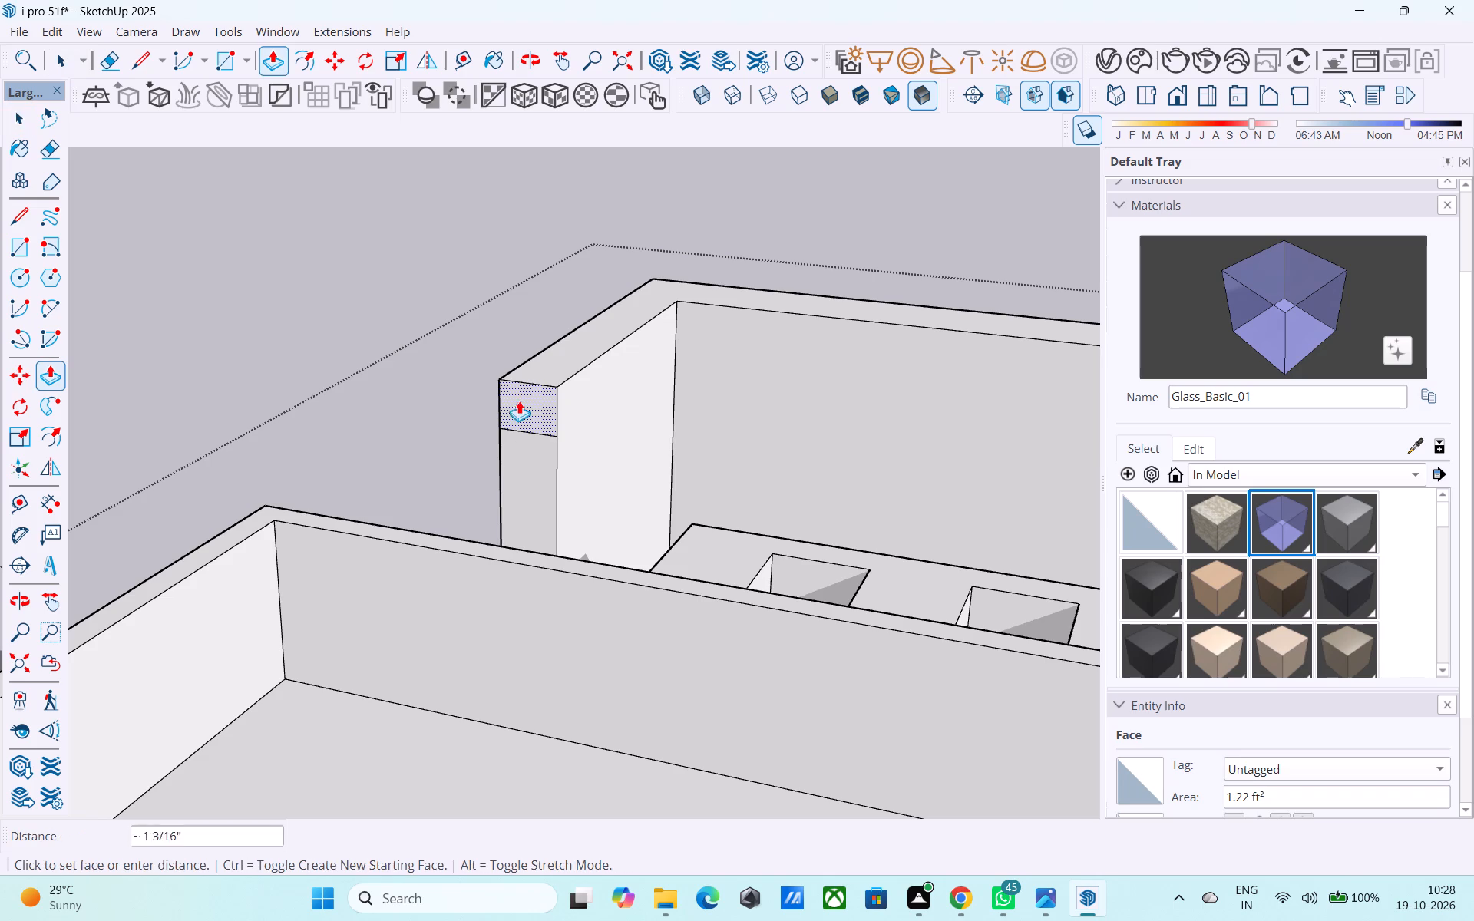
scroll(506, 408, down, 9)
scroll(400, 514, down, 1)
shift+middle_drag(402, 513, 405, 512)
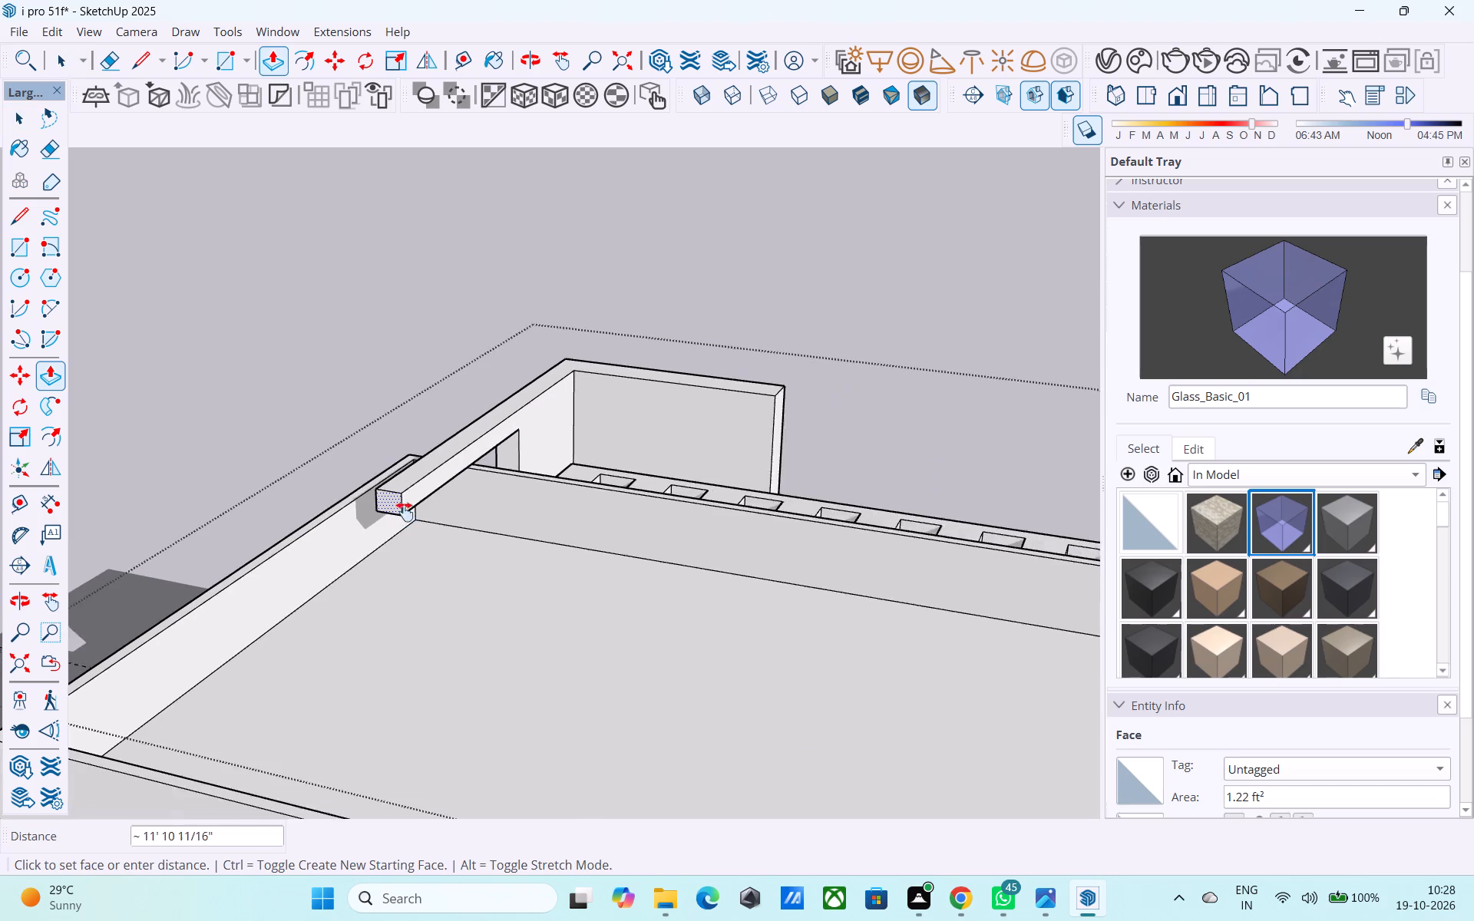
shift+middle_drag(405, 512, 866, 520)
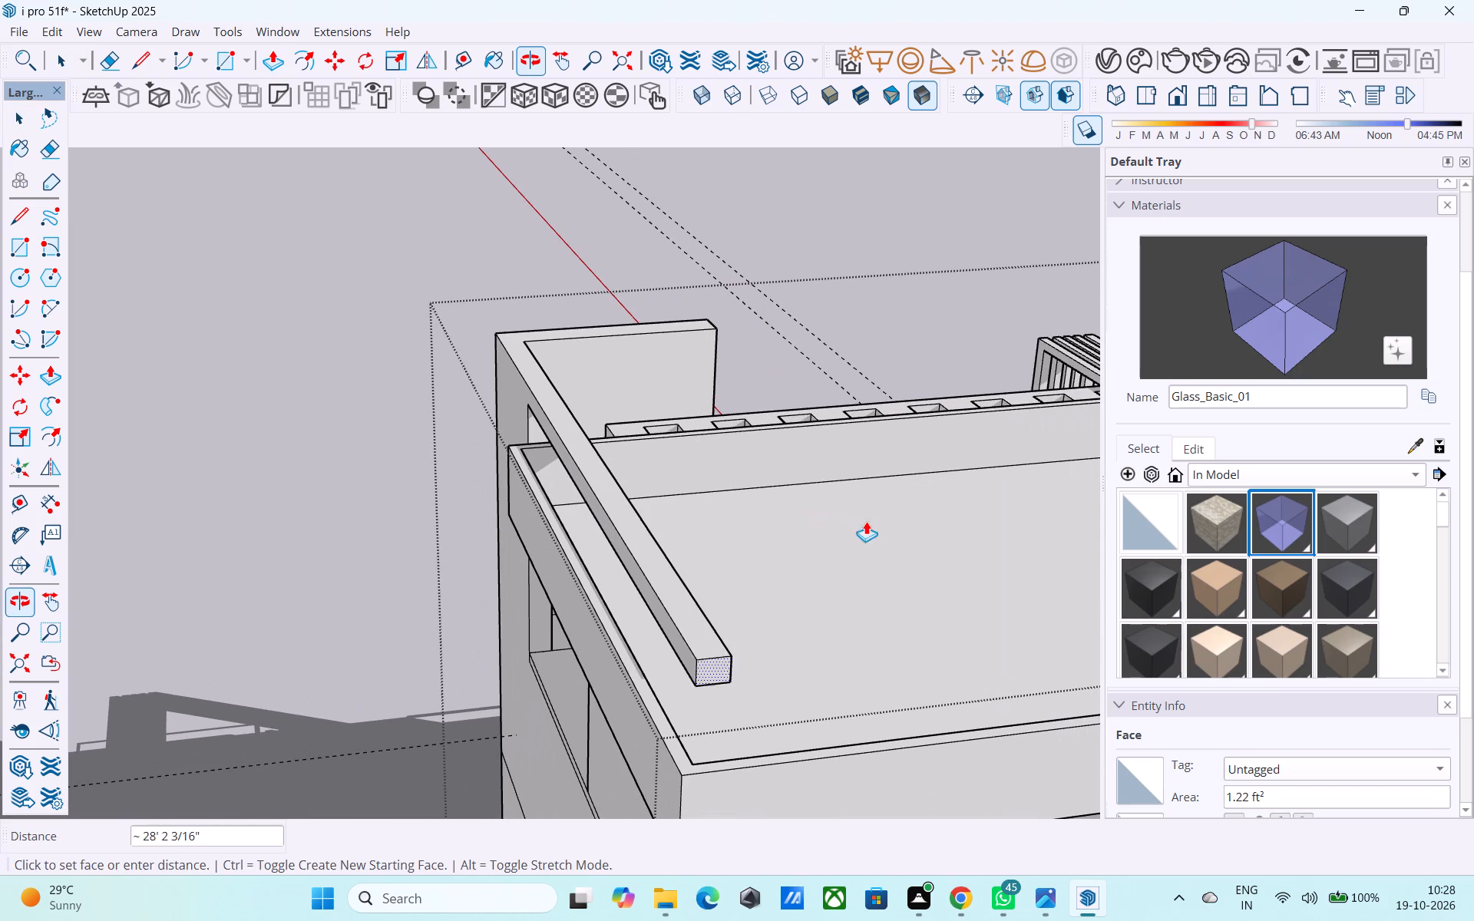
click(739, 772)
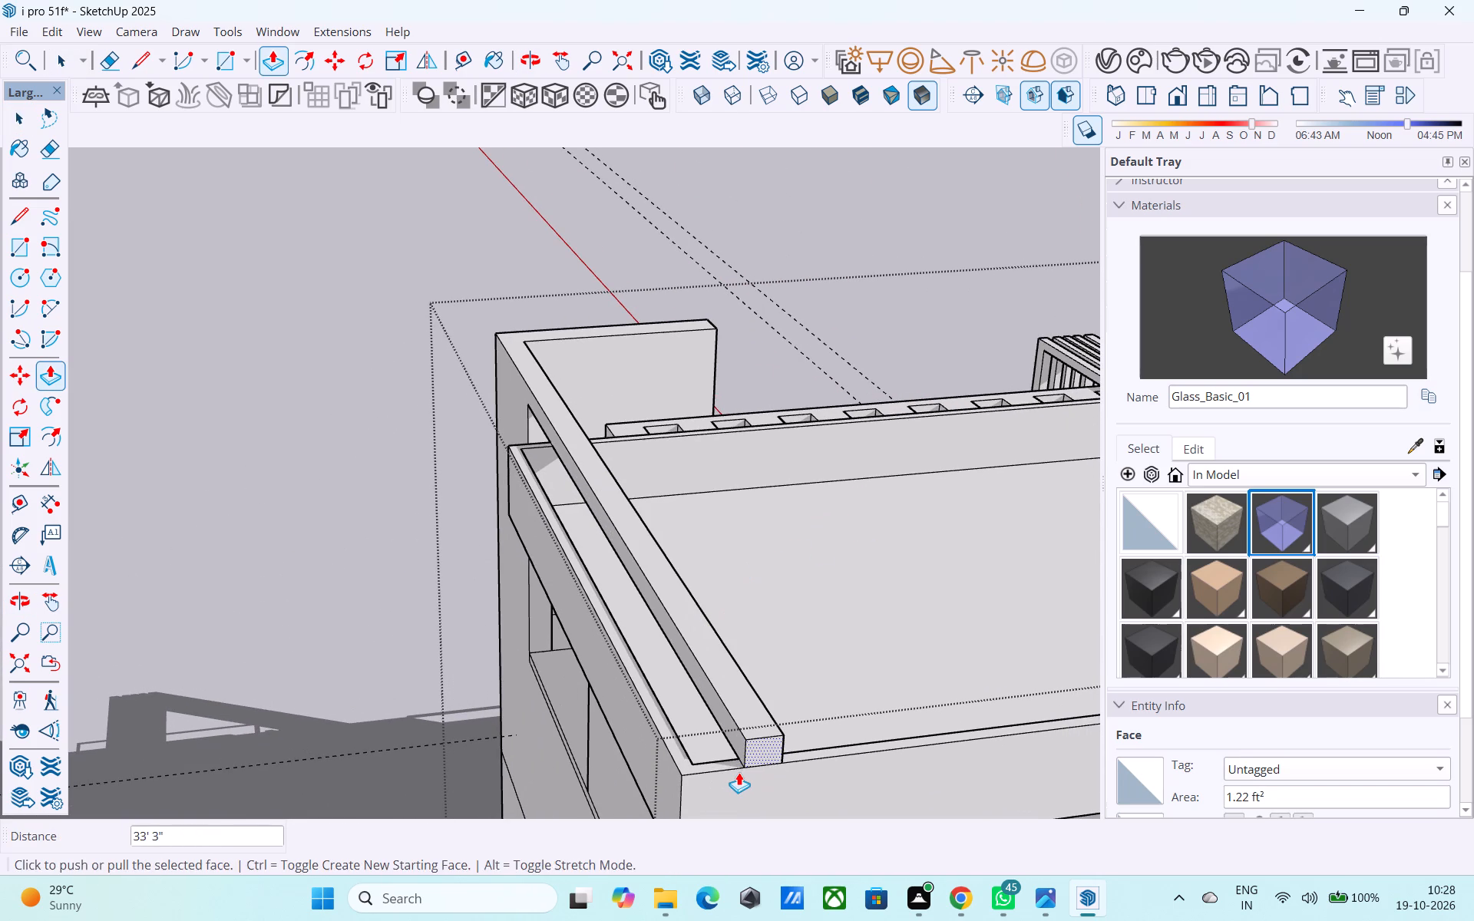
Examine the new beam, the roof edge and the wall opening beneath it from the side and from above.
shift+middle_drag(735, 750, 697, 633)
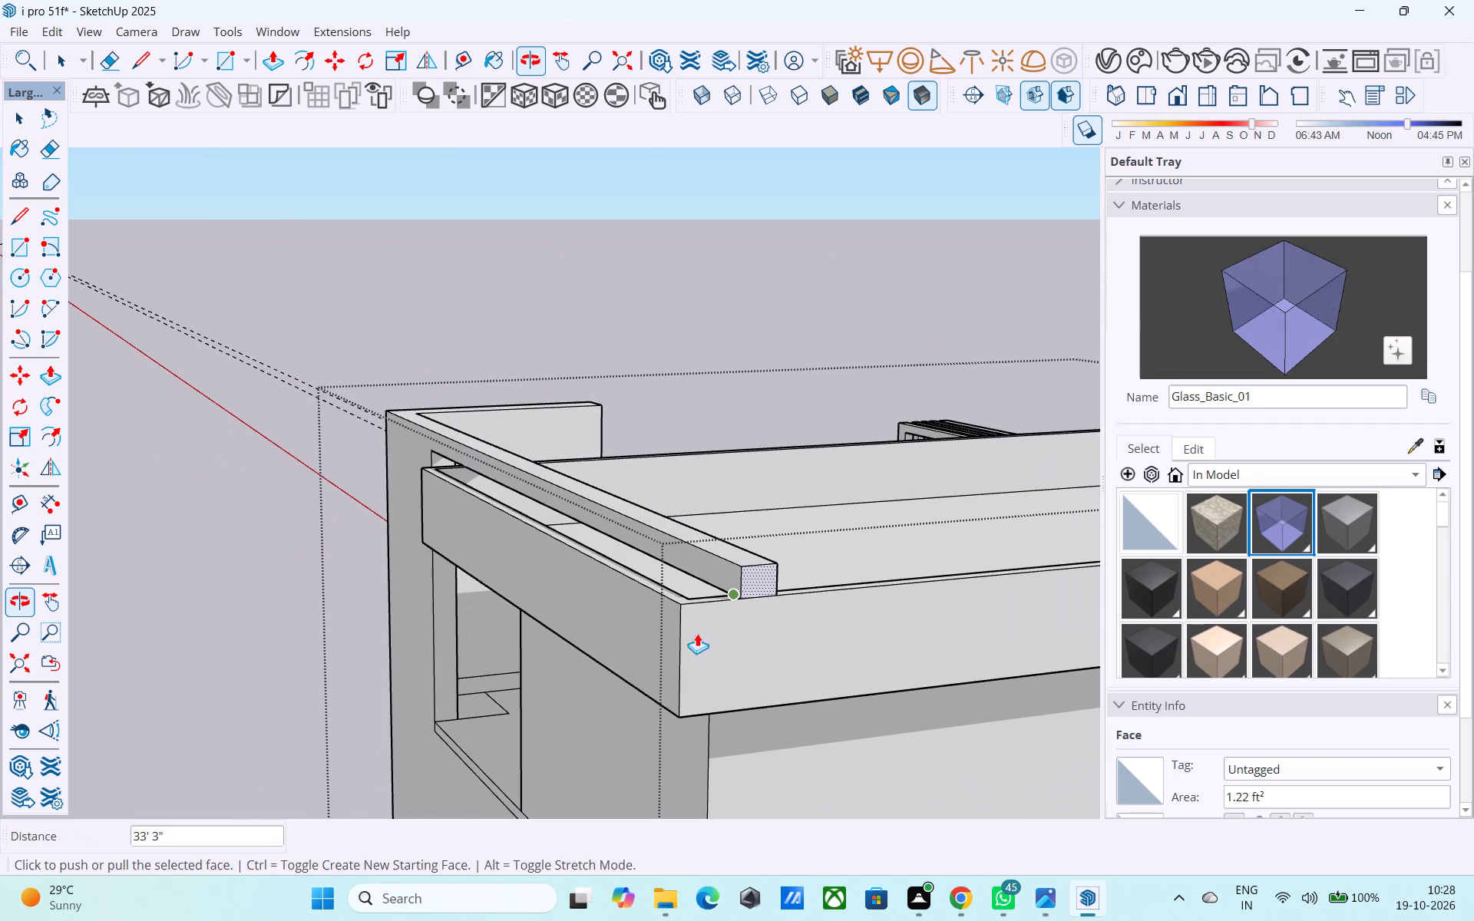
shift+middle_drag(530, 530, 602, 517)
scroll(606, 509, down, 4)
middle_drag(579, 543, 798, 506)
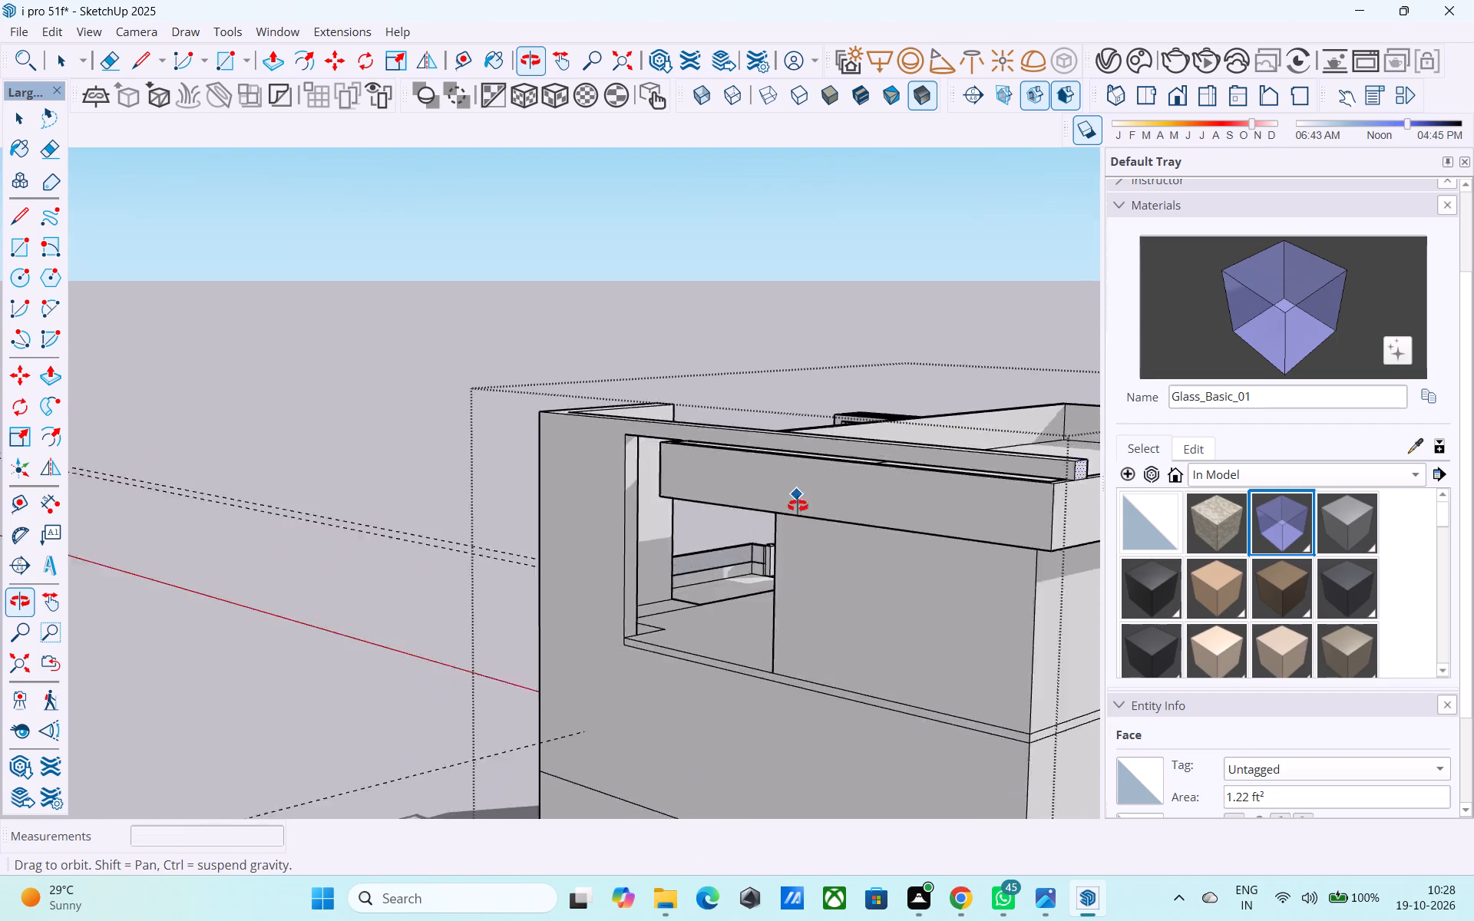
middle_drag(798, 506, 958, 507)
shift+middle_drag(861, 614, 830, 675)
shift+middle_drag(821, 665, 800, 632)
scroll(764, 663, up, 4)
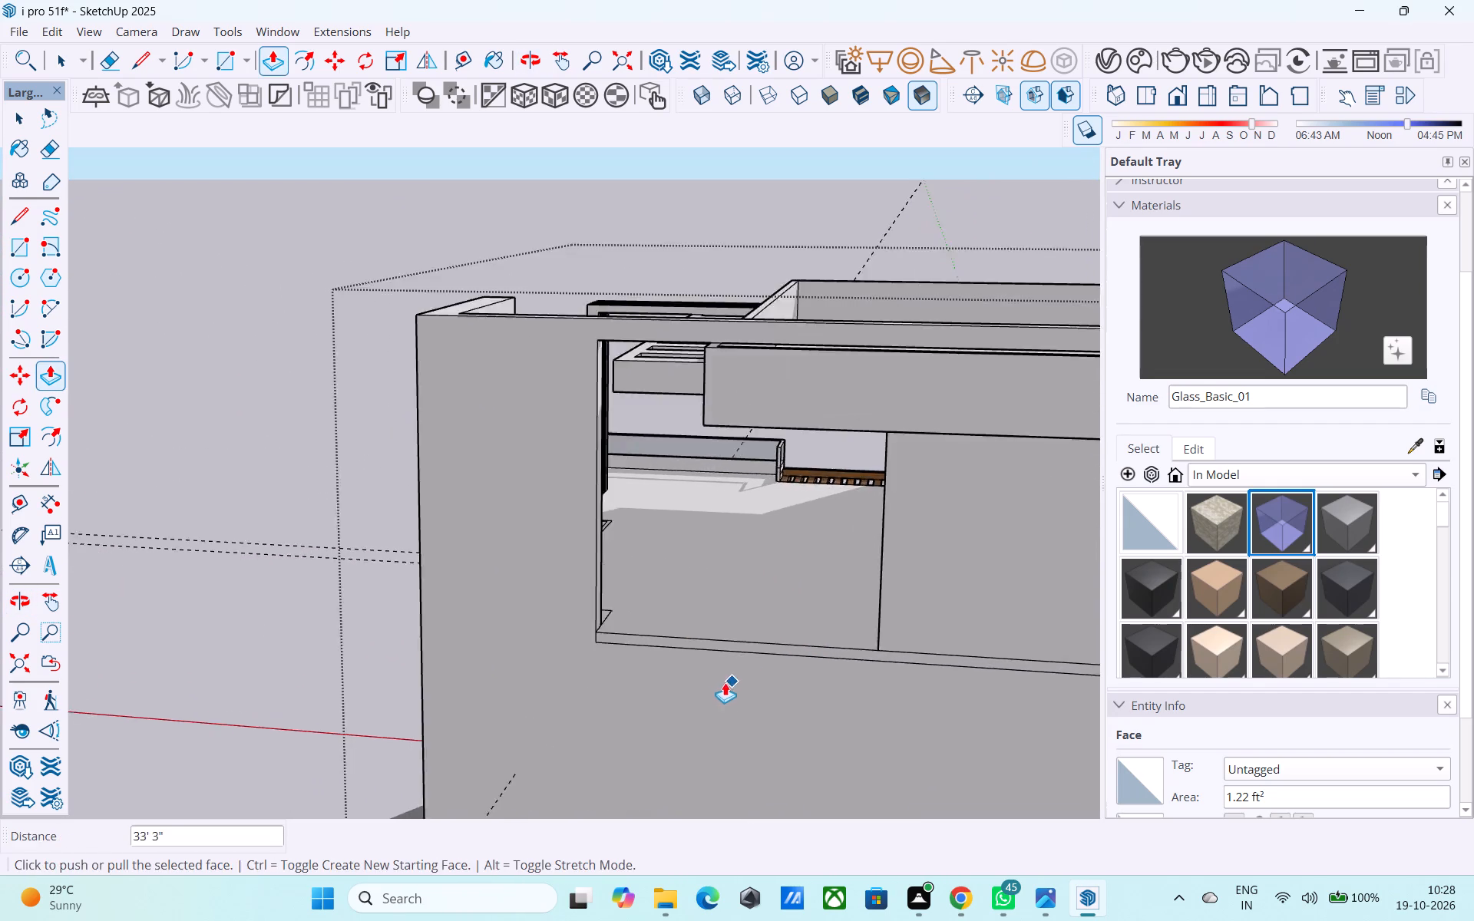
scroll(715, 682, down, 3)
middle_drag(693, 674, 716, 606)
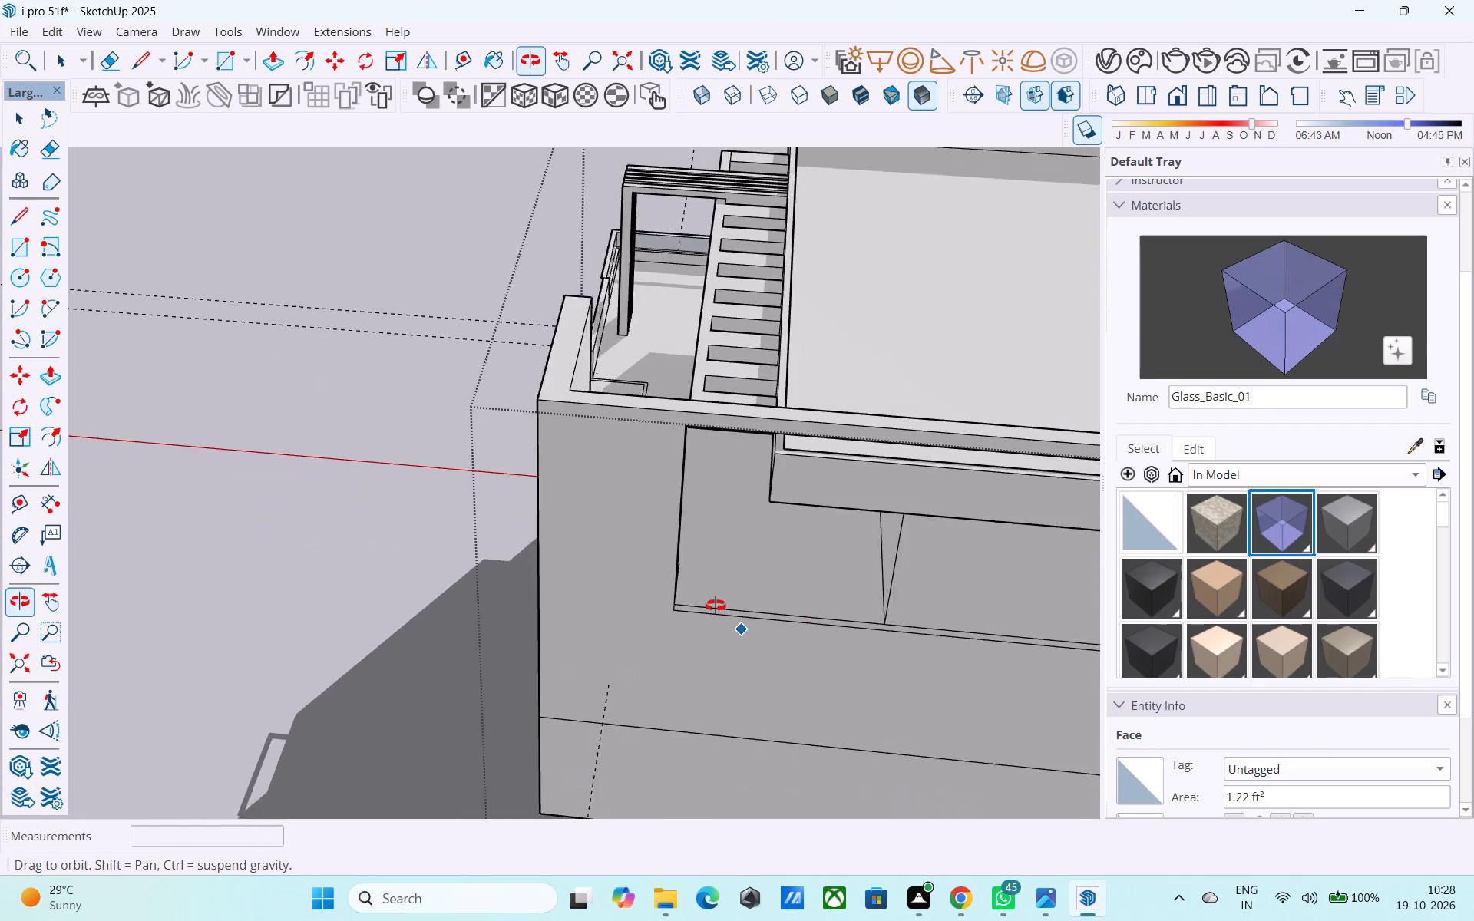
middle_drag(716, 606, 686, 606)
shift+middle_drag(598, 628, 517, 581)
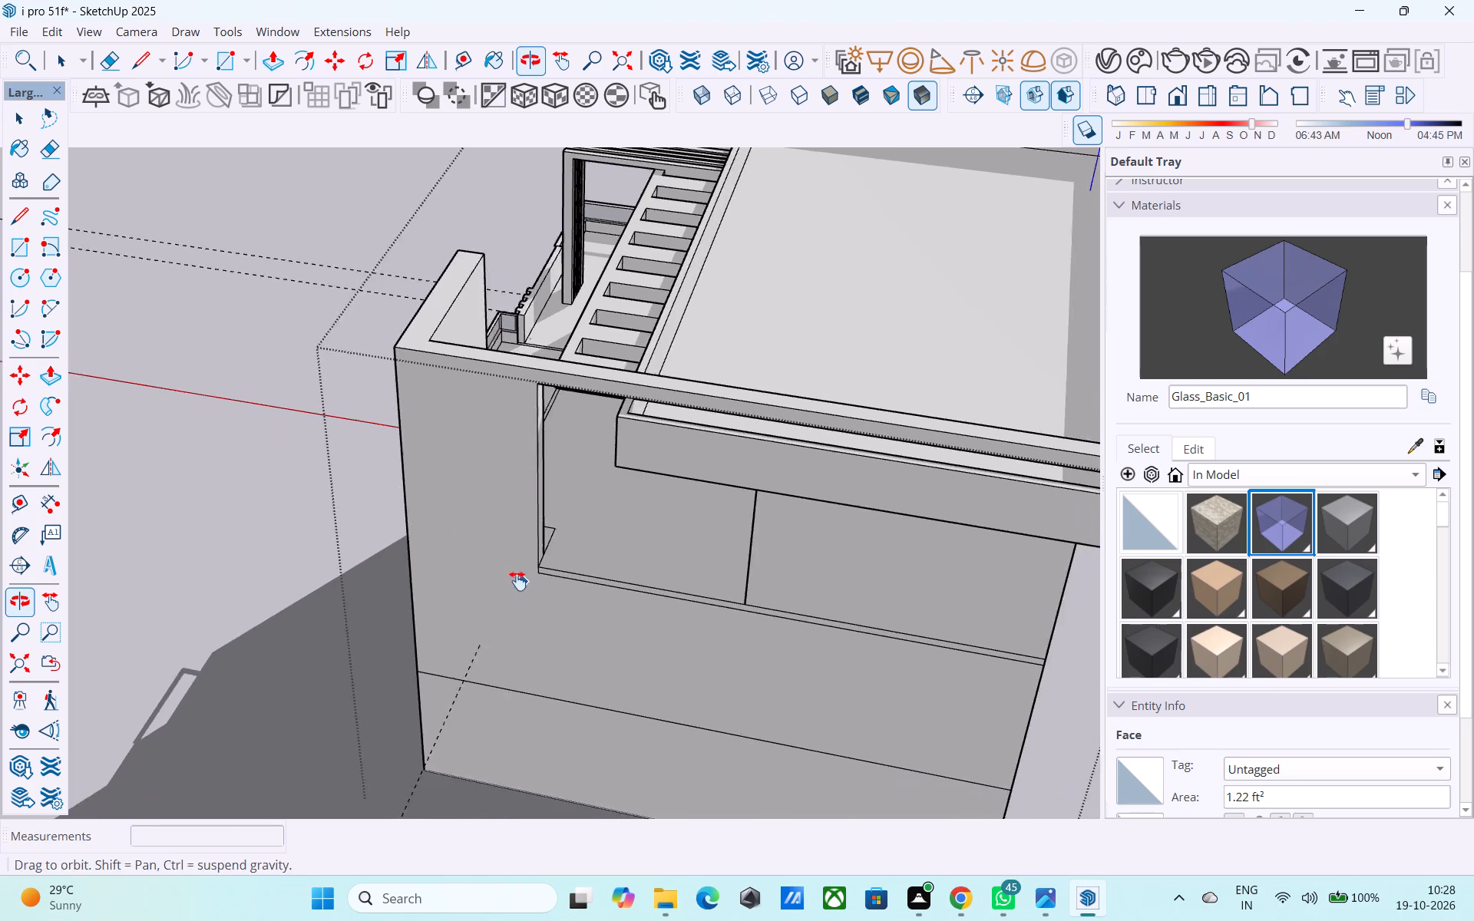
Draw a vertical line about 21' long from the wall opening's lower corner down to the base of the side wall.
shift+middle_drag(517, 581, 519, 583)
scroll(523, 586, up, 4)
middle_drag(525, 583, 466, 566)
scroll(453, 547, up, 4)
key(space)
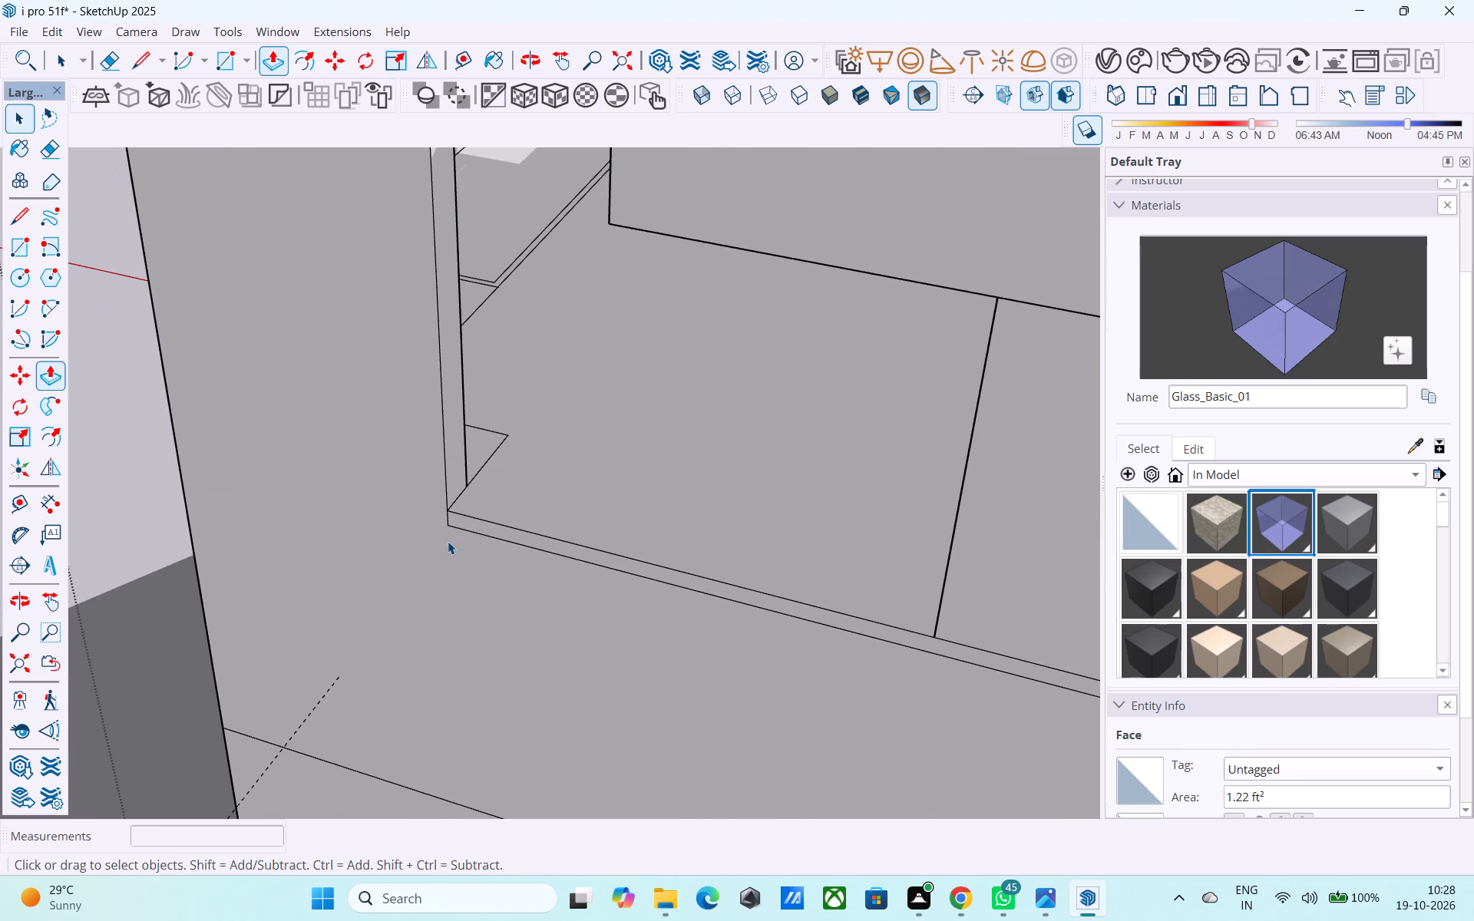
key(l)
click(444, 524)
scroll(425, 528, up, 1)
middle_drag(375, 528, 231, 533)
scroll(476, 523, up, 4)
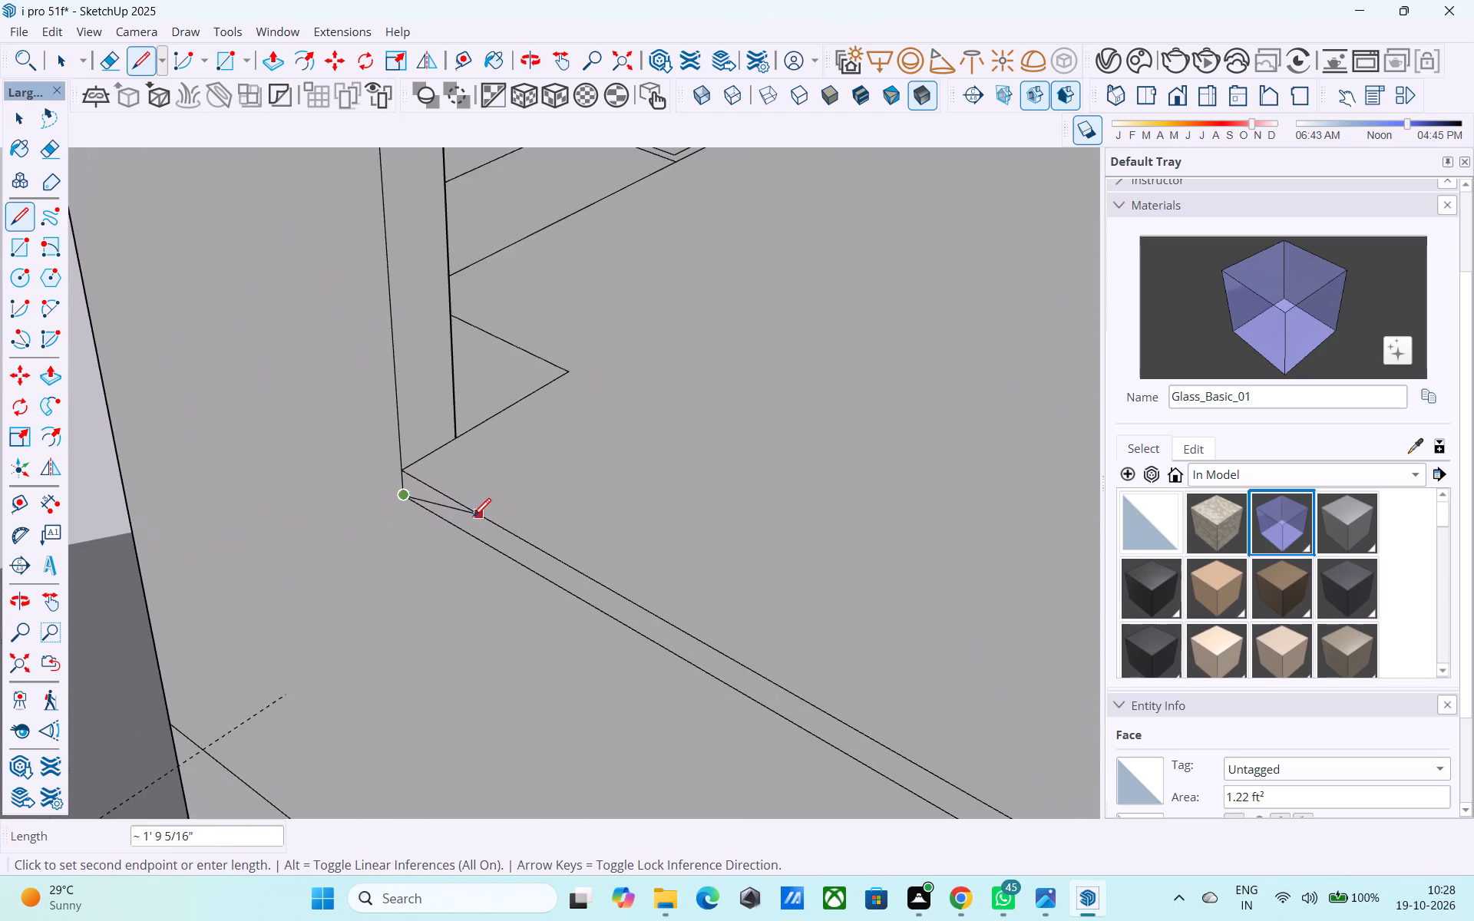
scroll(473, 518, up, 6)
scroll(377, 506, down, 4)
shift+middle_drag(515, 583, 634, 315)
scroll(636, 314, down, 5)
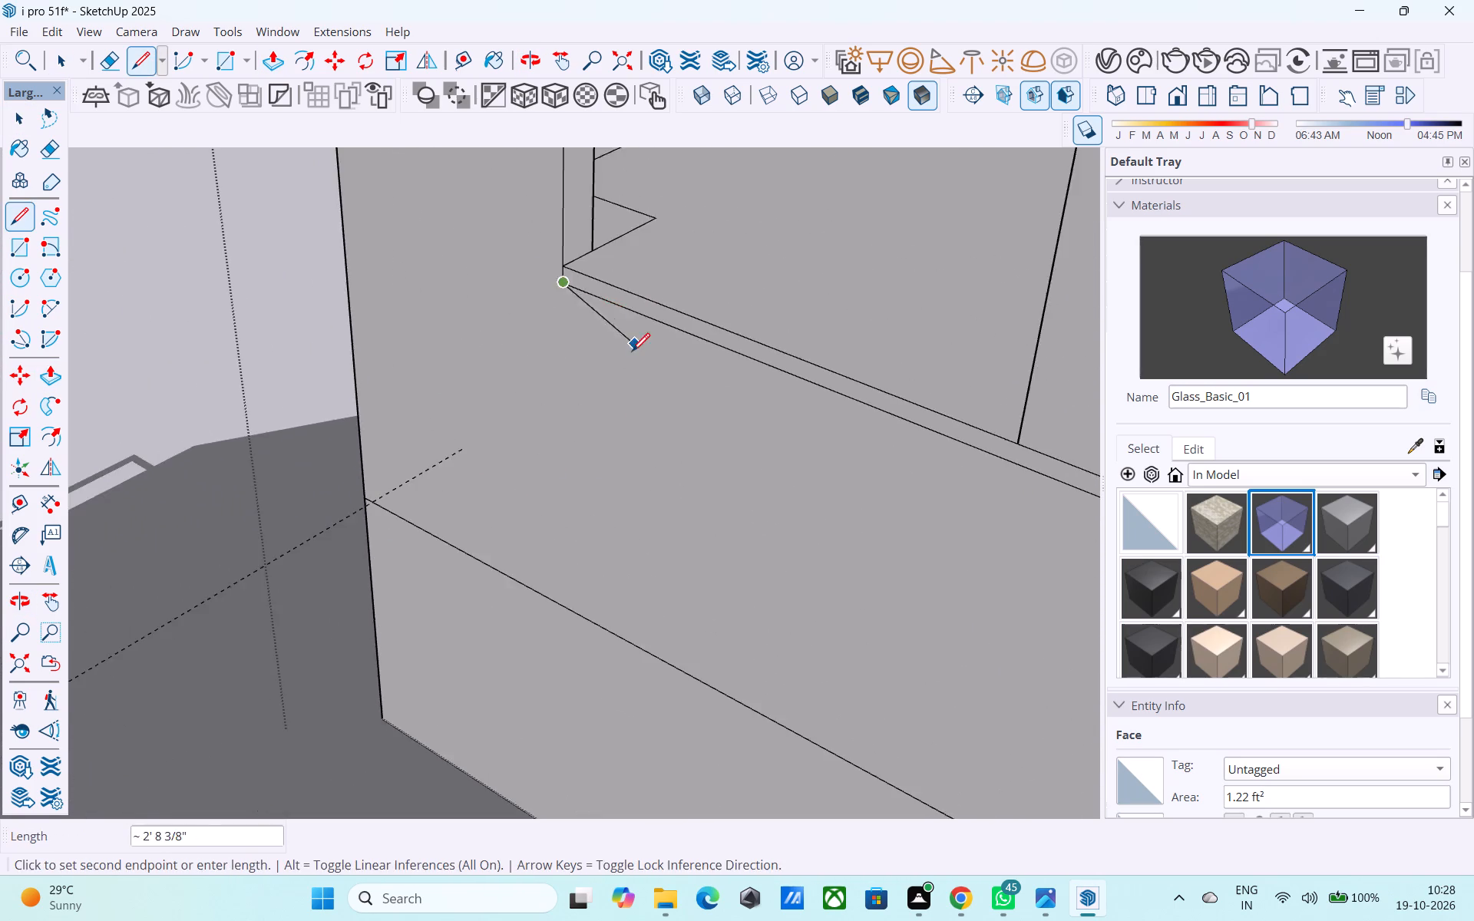
scroll(632, 353, down, 4)
shift+middle_drag(620, 484, 649, 397)
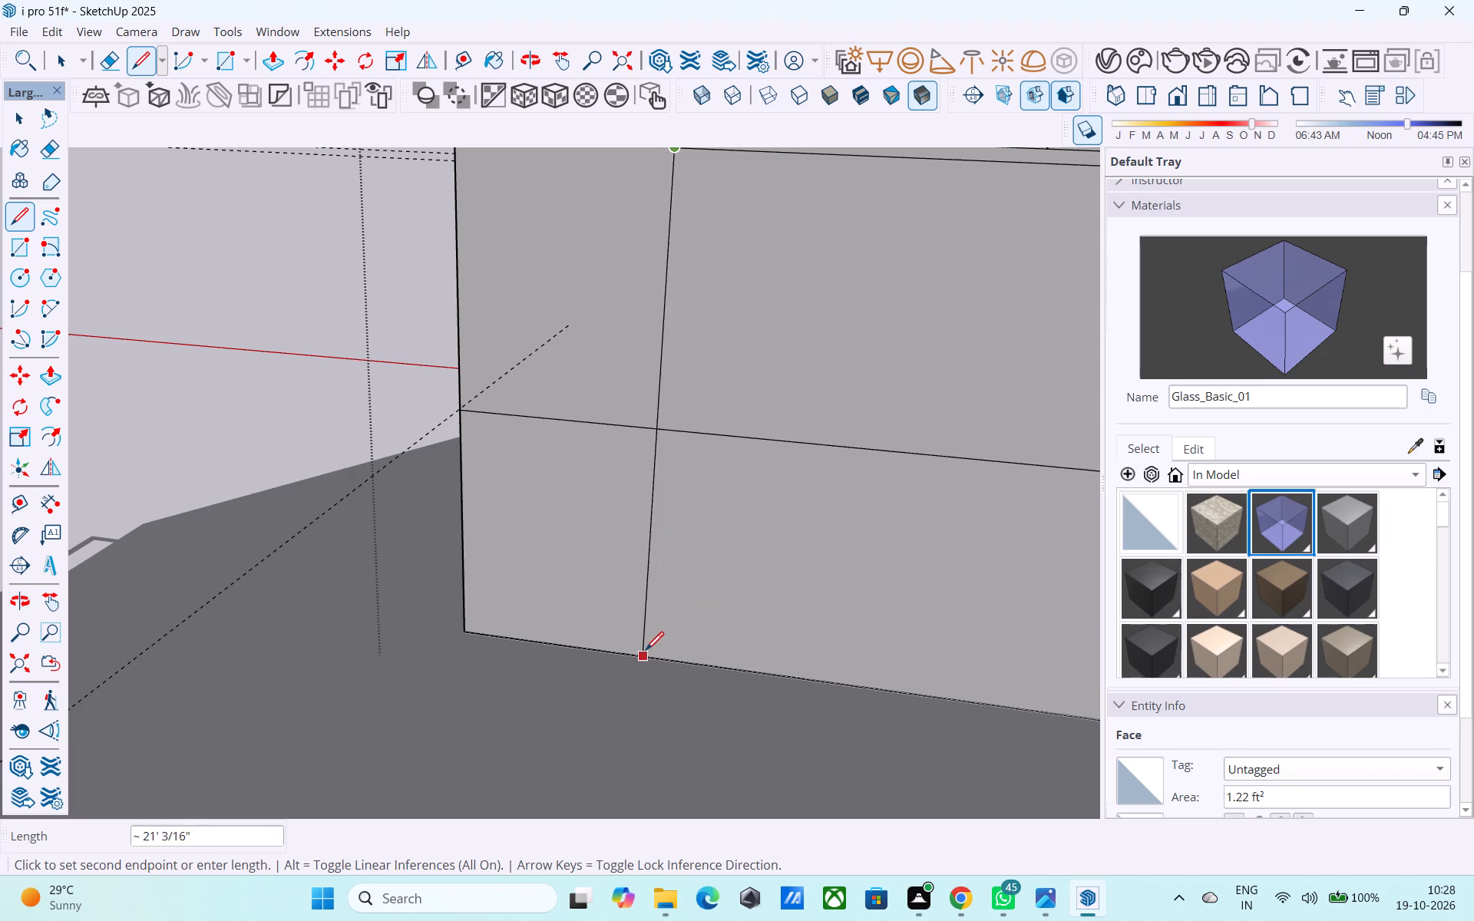
click(656, 655)
scroll(676, 616, down, 7)
shift+middle_drag(698, 542, 654, 692)
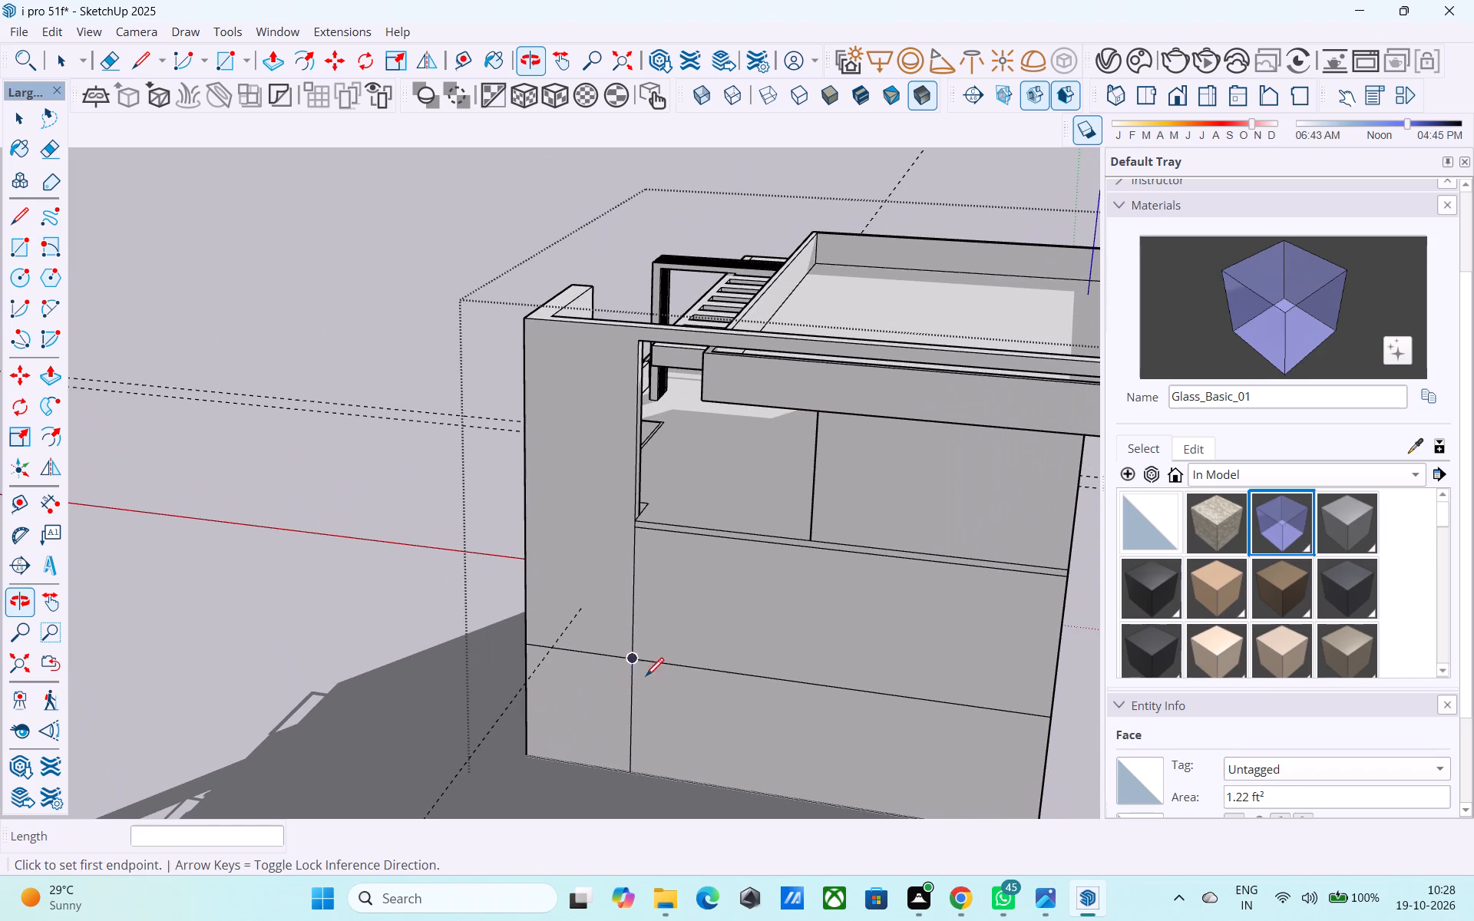
Erase the horizontal line crossing the narrow strip between the new vertical line and the house corner.
key(e)
drag(577, 641, 567, 688)
middle_drag(597, 652, 395, 688)
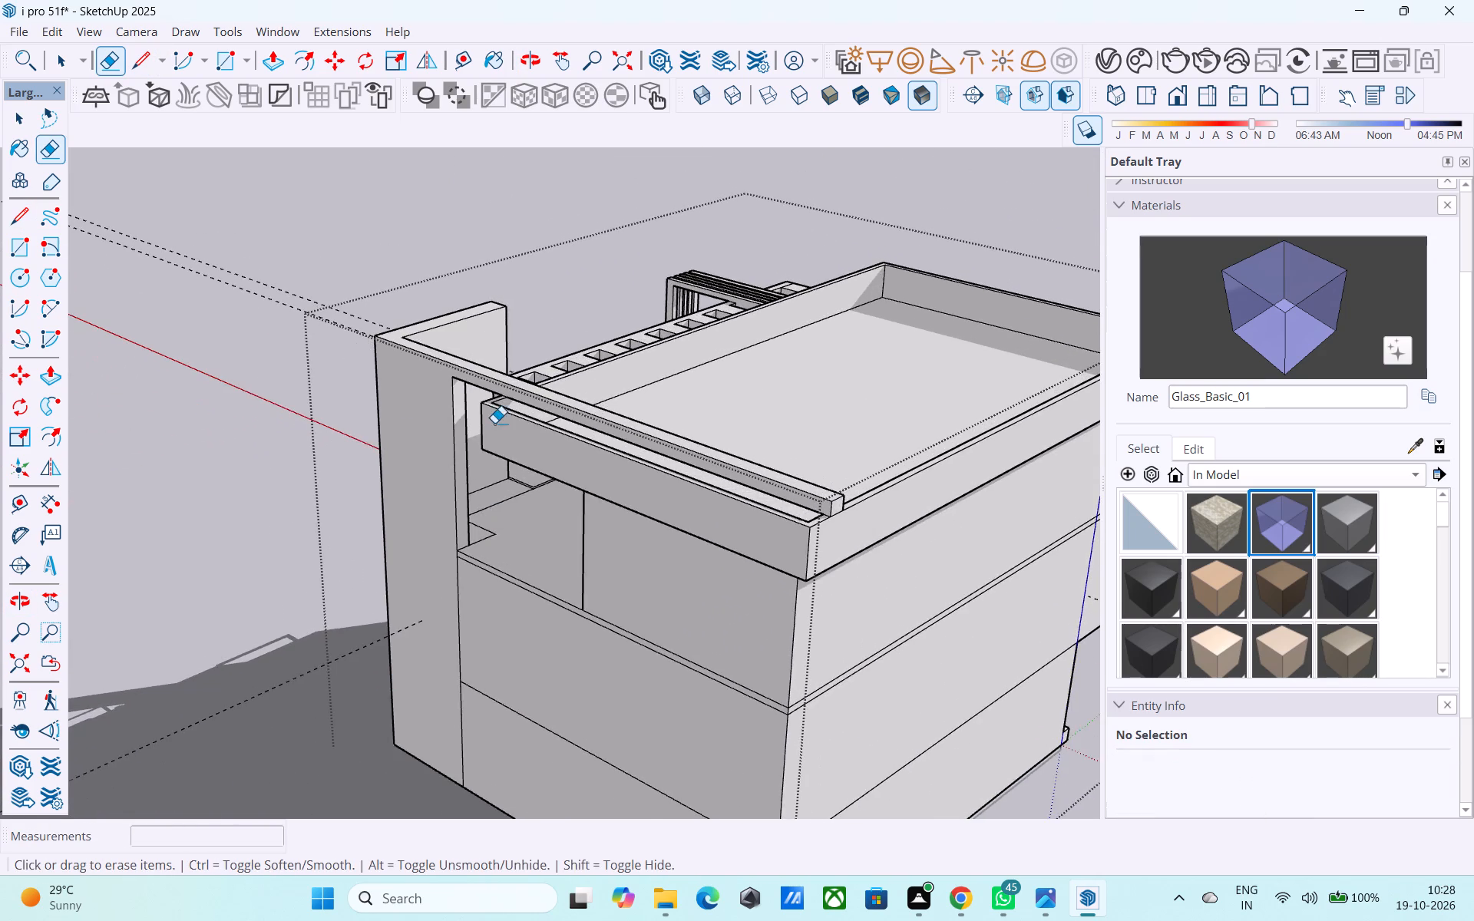
Pull the side face of the corner wall and roof-edge beam outward until it is flush with the roof slab's outer face.
scroll(494, 423, up, 3)
key(space)
click(400, 388)
key(p)
click(401, 388)
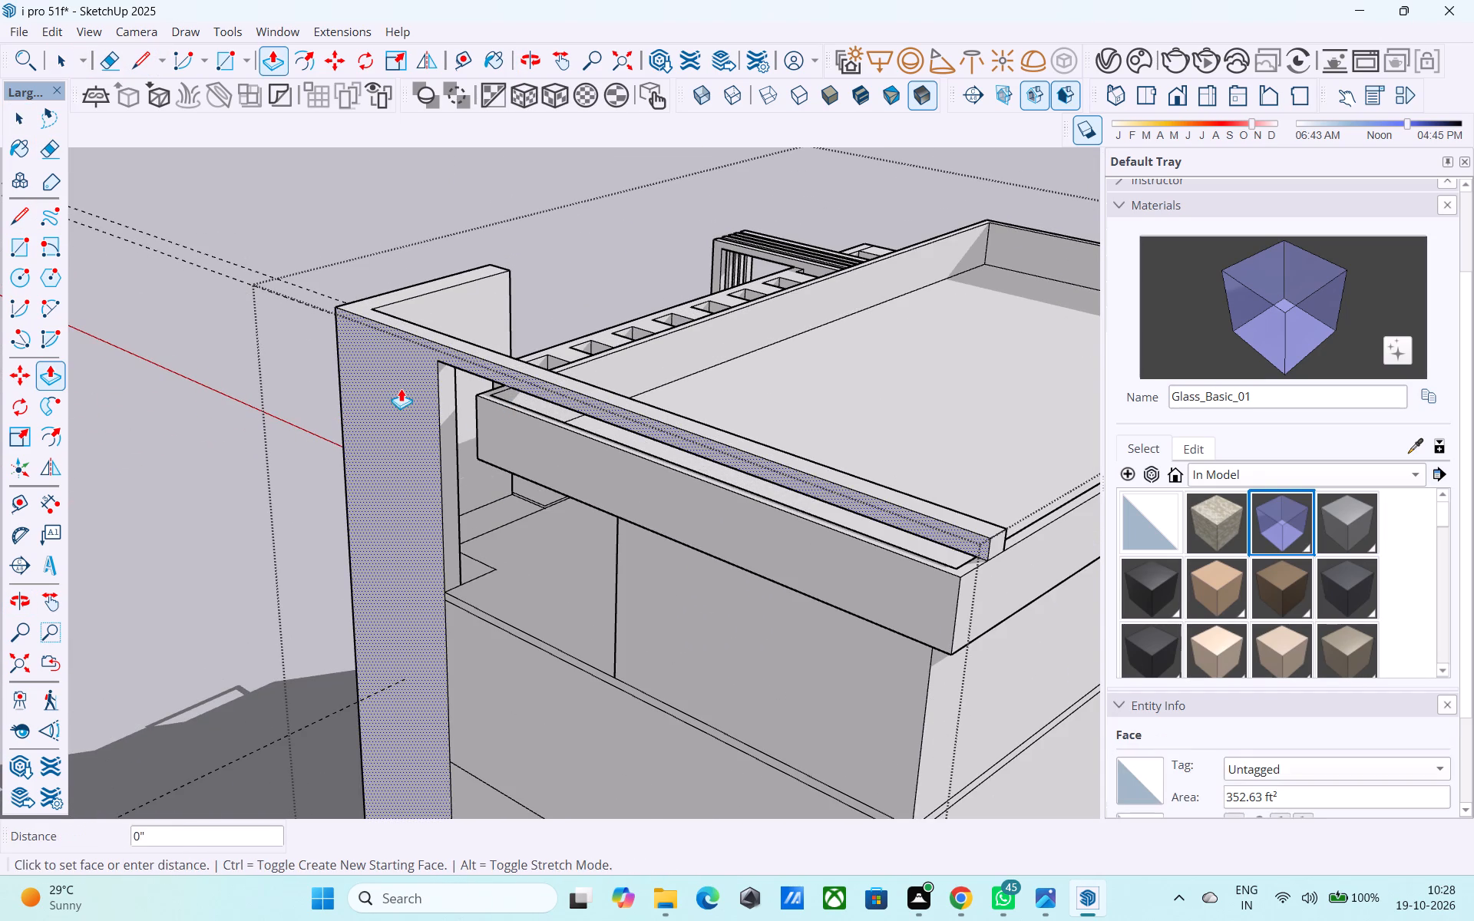
click(621, 463)
middle_drag(725, 487, 631, 422)
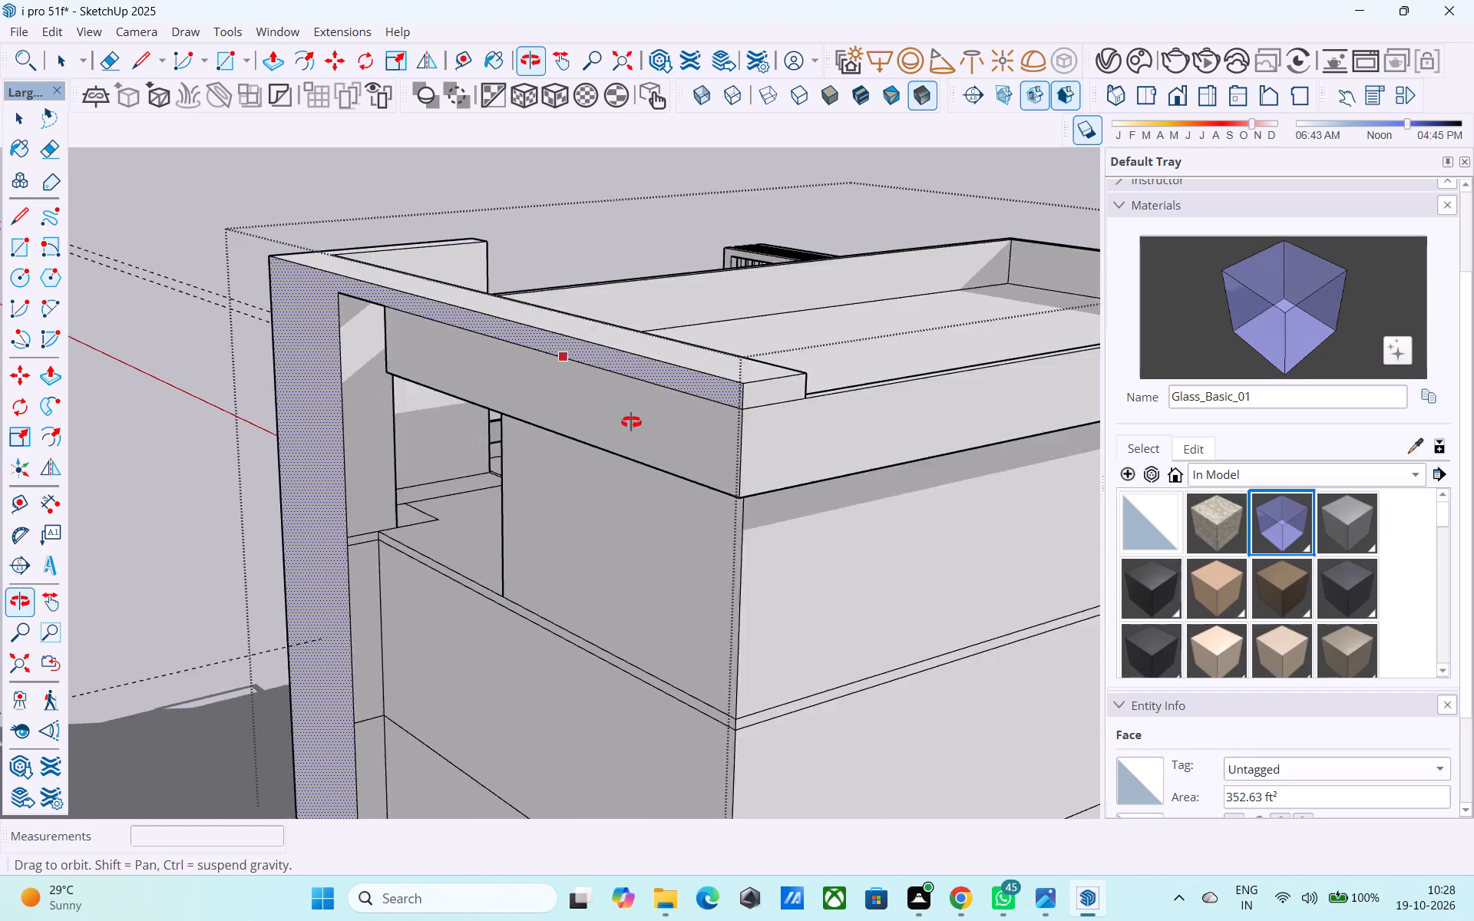
Erase the leftover seam edges on the extended corner wall.
middle_drag(631, 422, 510, 420)
key(e)
scroll(286, 524, up, 3)
drag(267, 525, 279, 431)
middle_drag(290, 530, 378, 236)
drag(312, 555, 319, 531)
scroll(319, 487, down, 6)
Examine the extended corner wall, roof-edge beam, pergola slab and front facade from several angles and distances.
middle_drag(319, 487, 1245, 641)
middle_drag(848, 493, 813, 493)
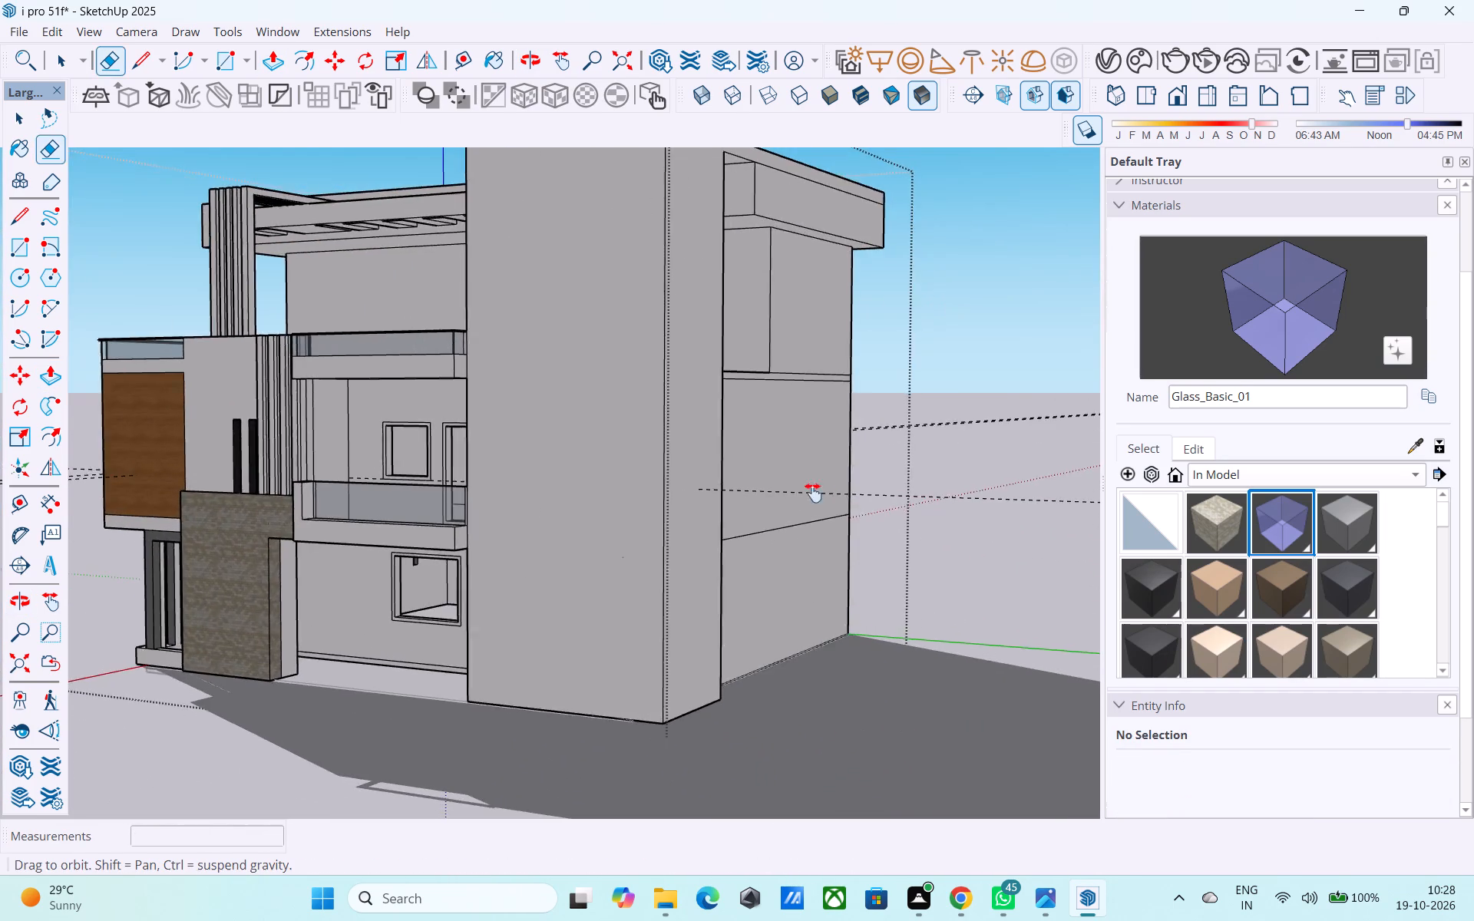
middle_drag(813, 493, 996, 667)
shift+middle_drag(986, 652, 941, 627)
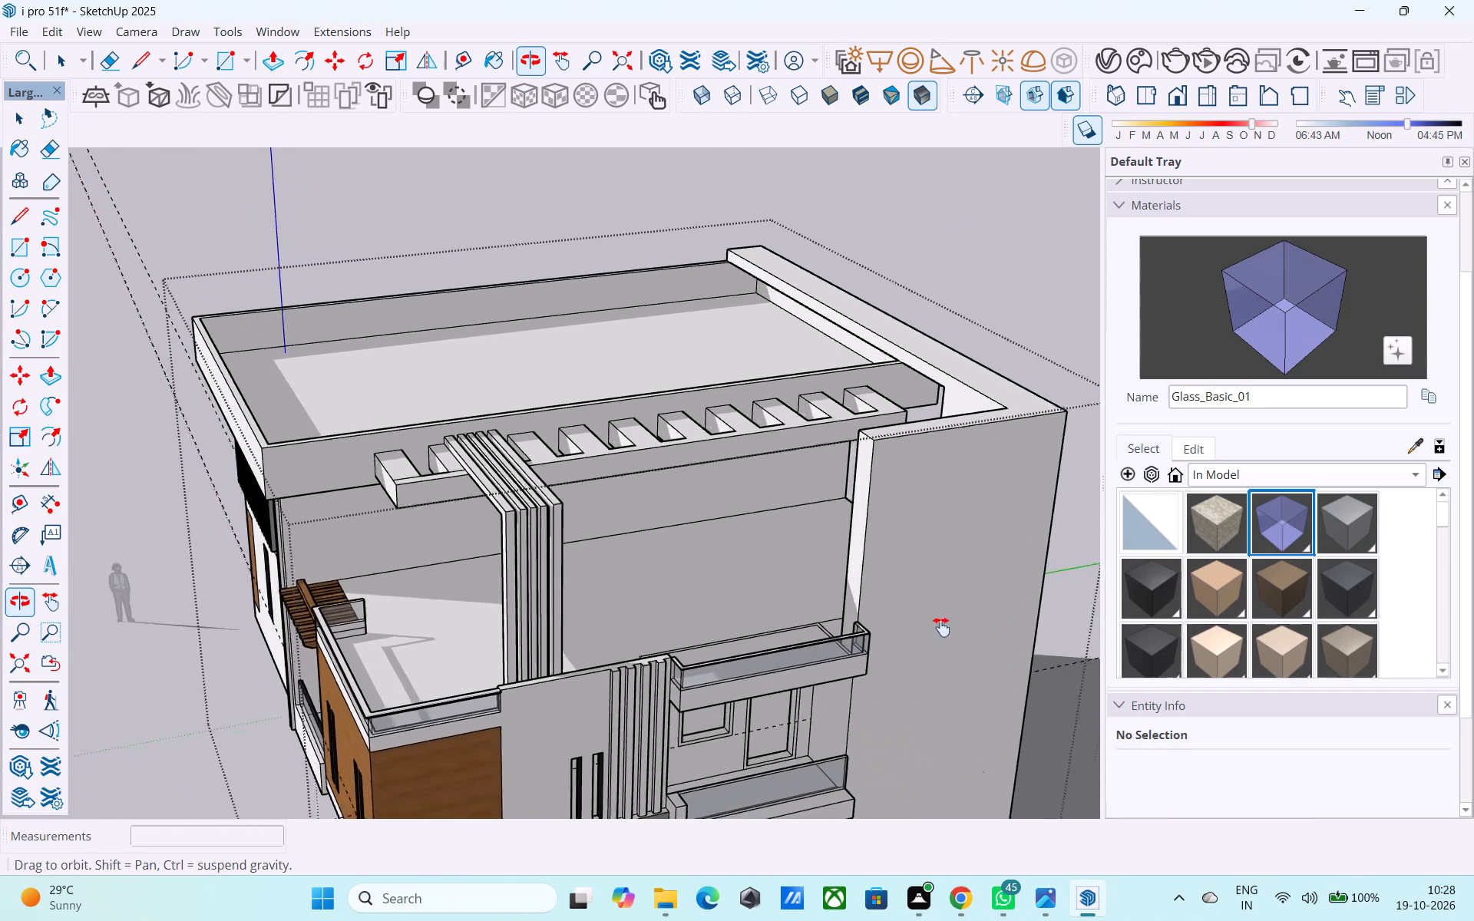
shift+middle_drag(941, 627, 1030, 512)
scroll(947, 412, up, 2)
scroll(942, 408, down, 4)
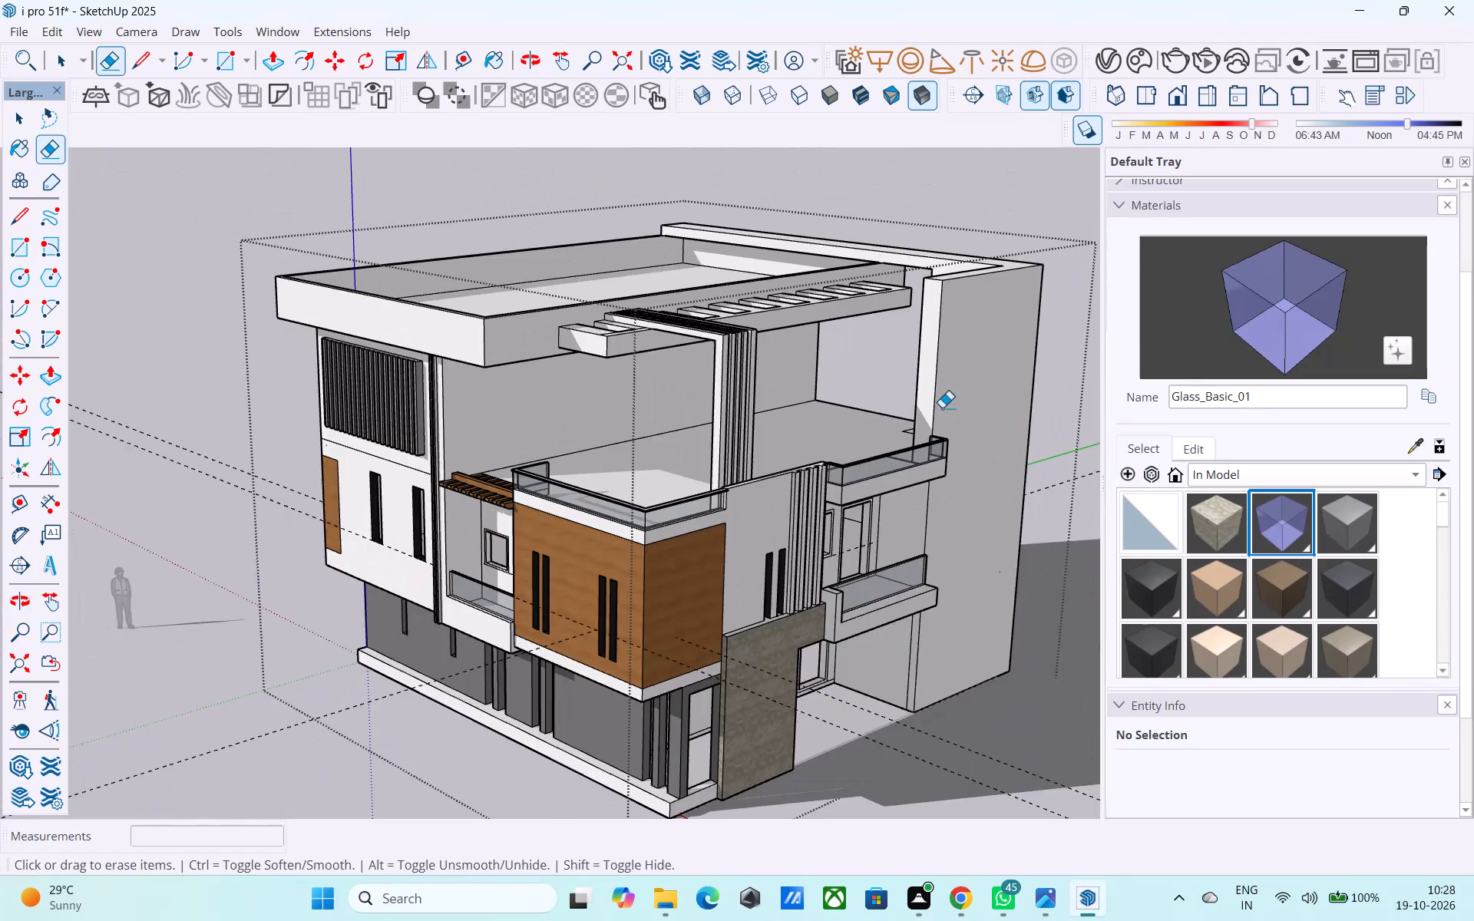
middle_drag(942, 408, 774, 485)
scroll(772, 451, down, 4)
middle_drag(773, 451, 775, 452)
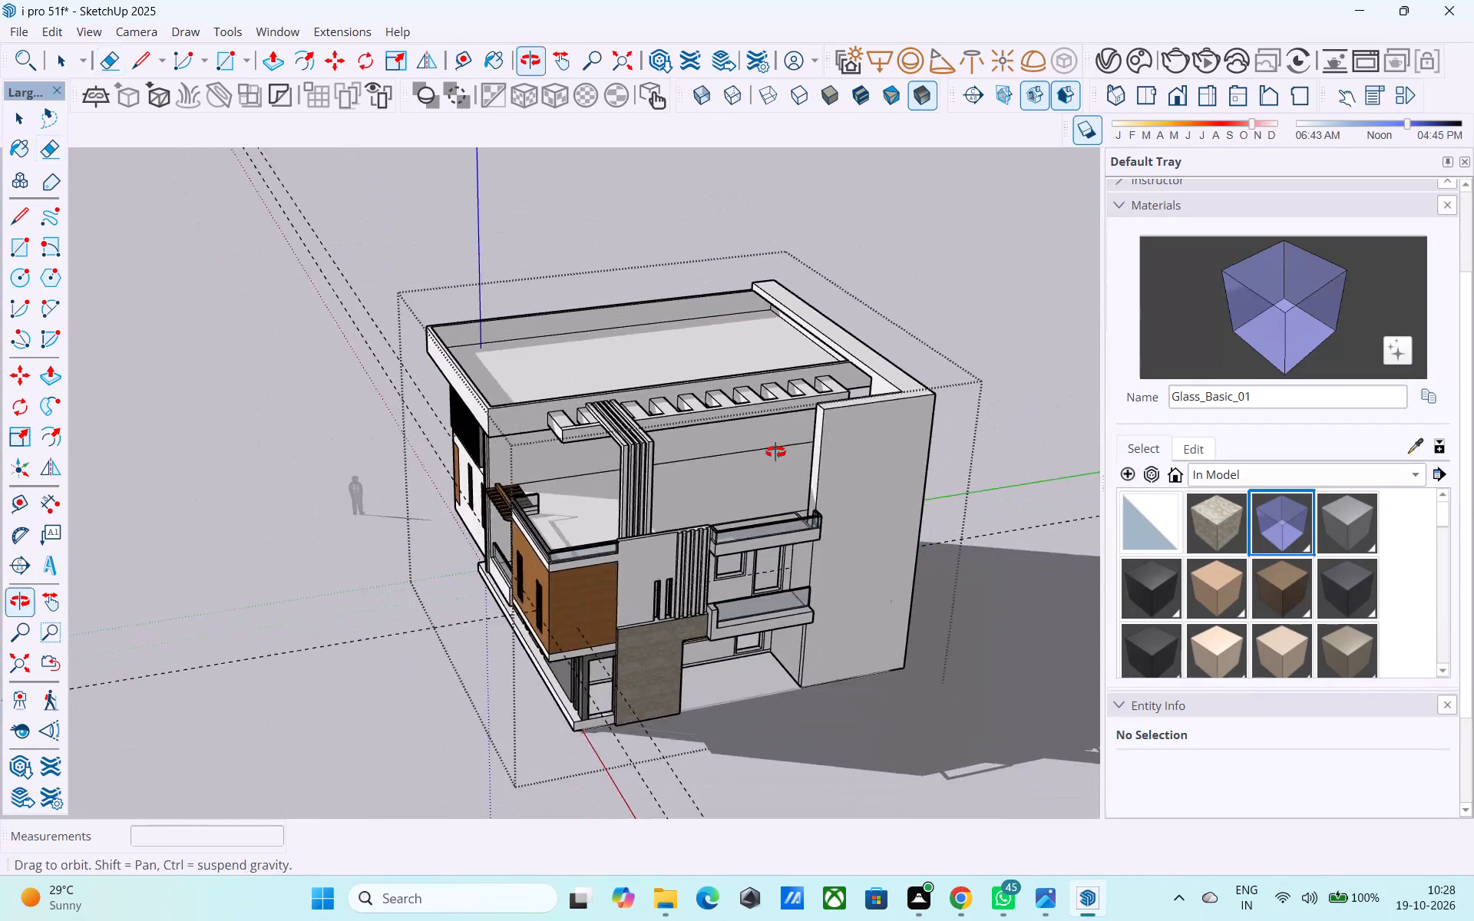
middle_drag(775, 452, 844, 472)
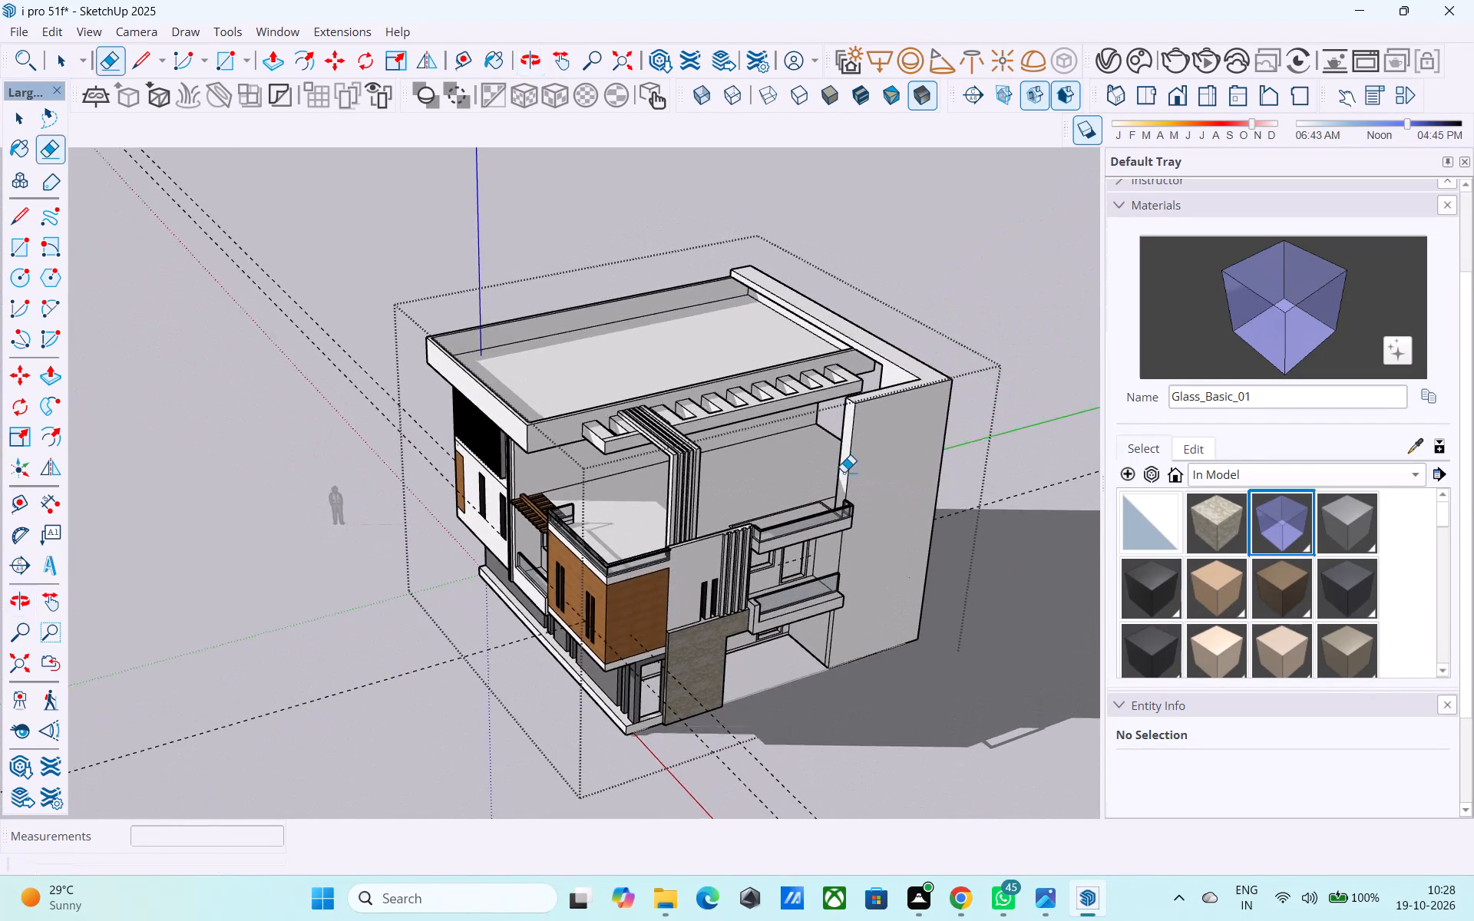
scroll(847, 477, down, 1)
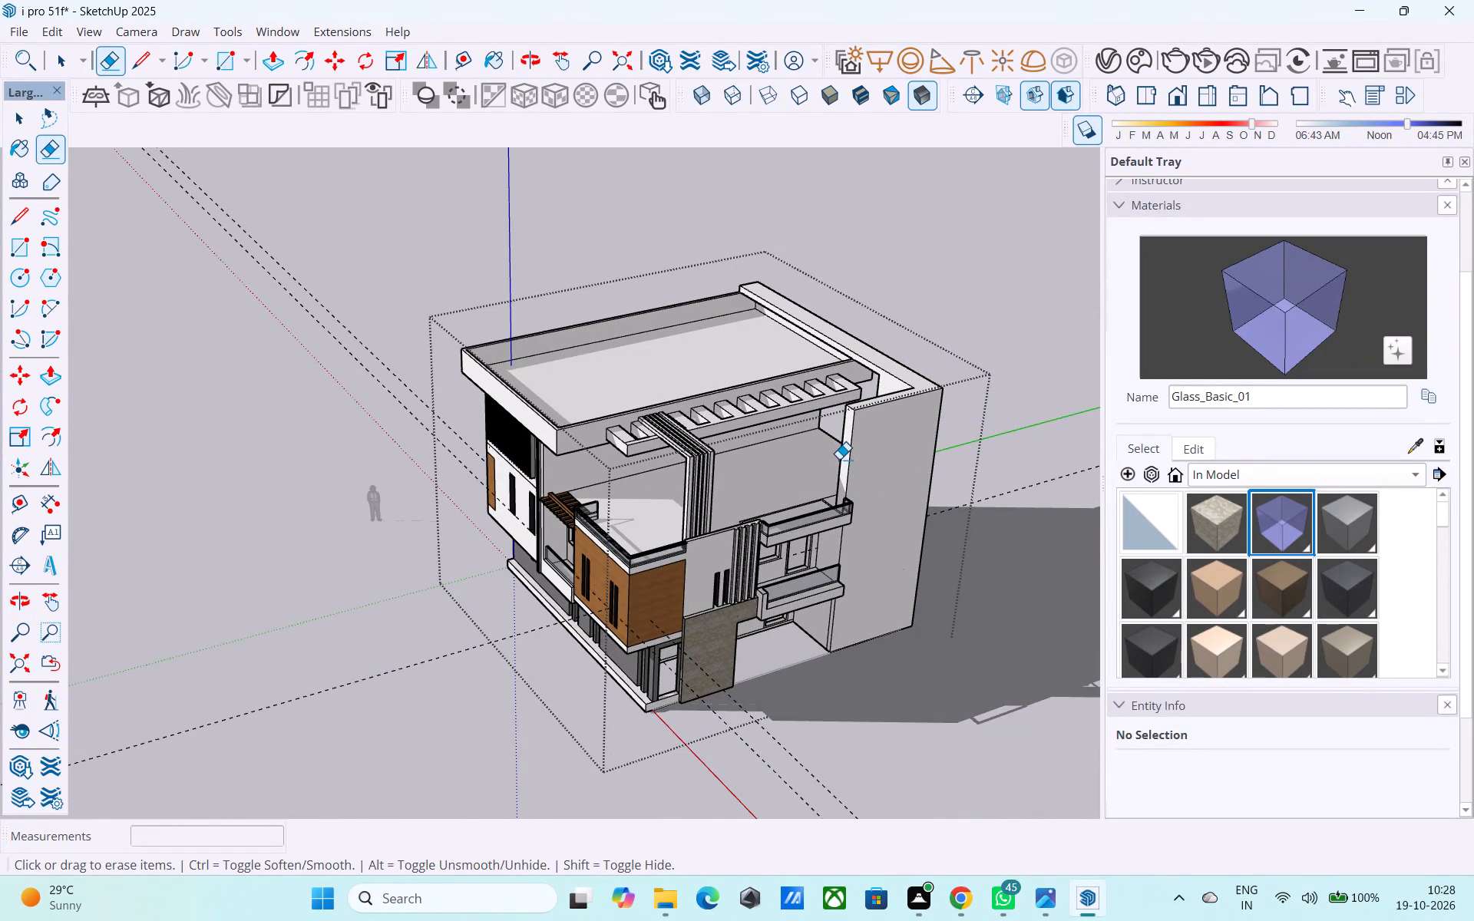
middle_drag(826, 485, 862, 342)
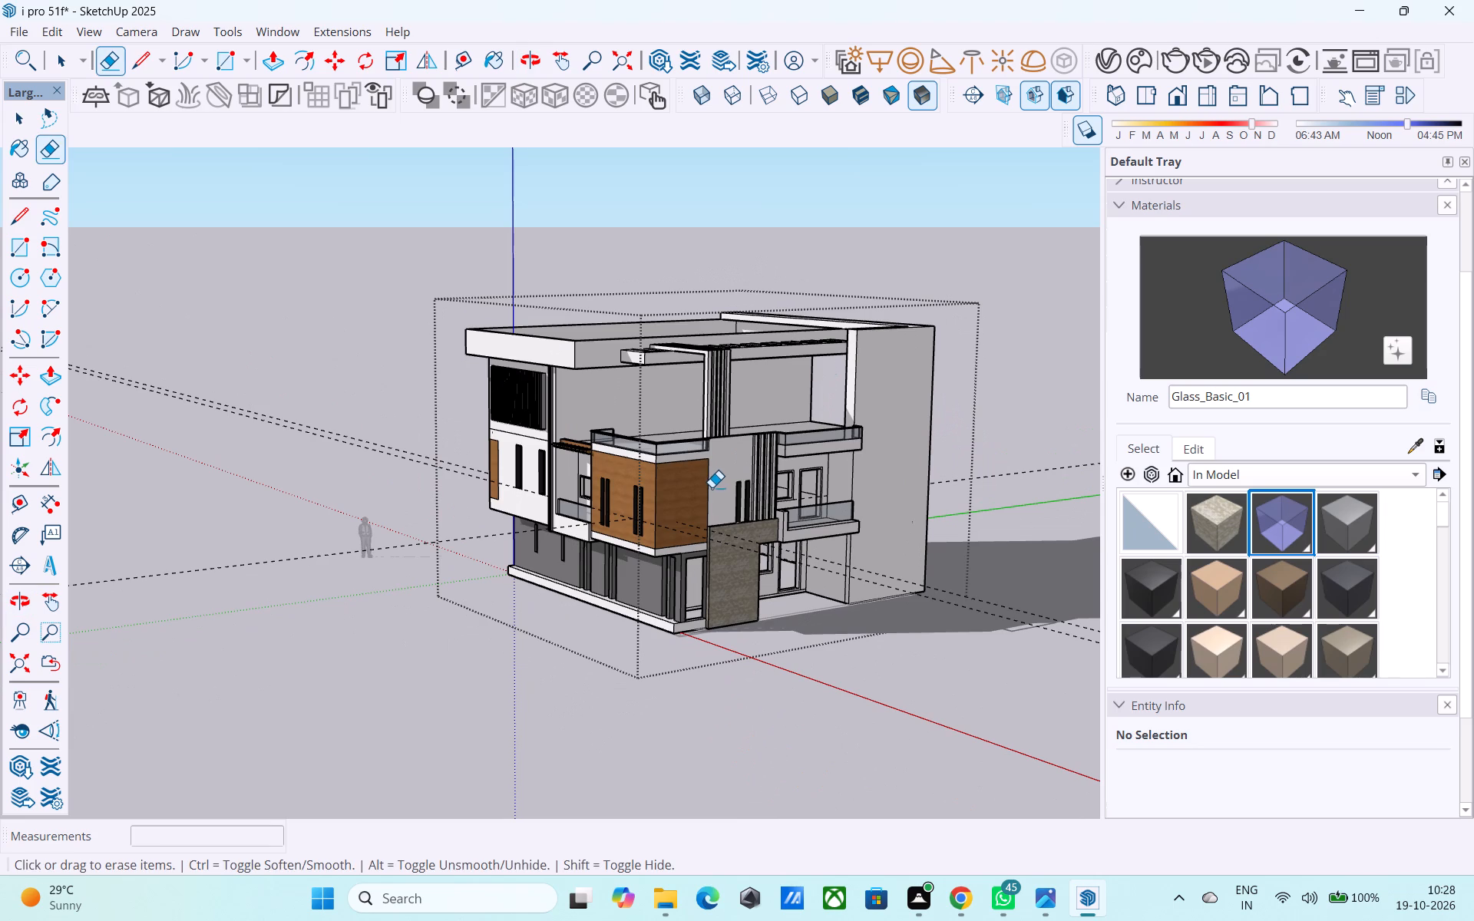
middle_drag(713, 477, 715, 458)
scroll(722, 442, up, 10)
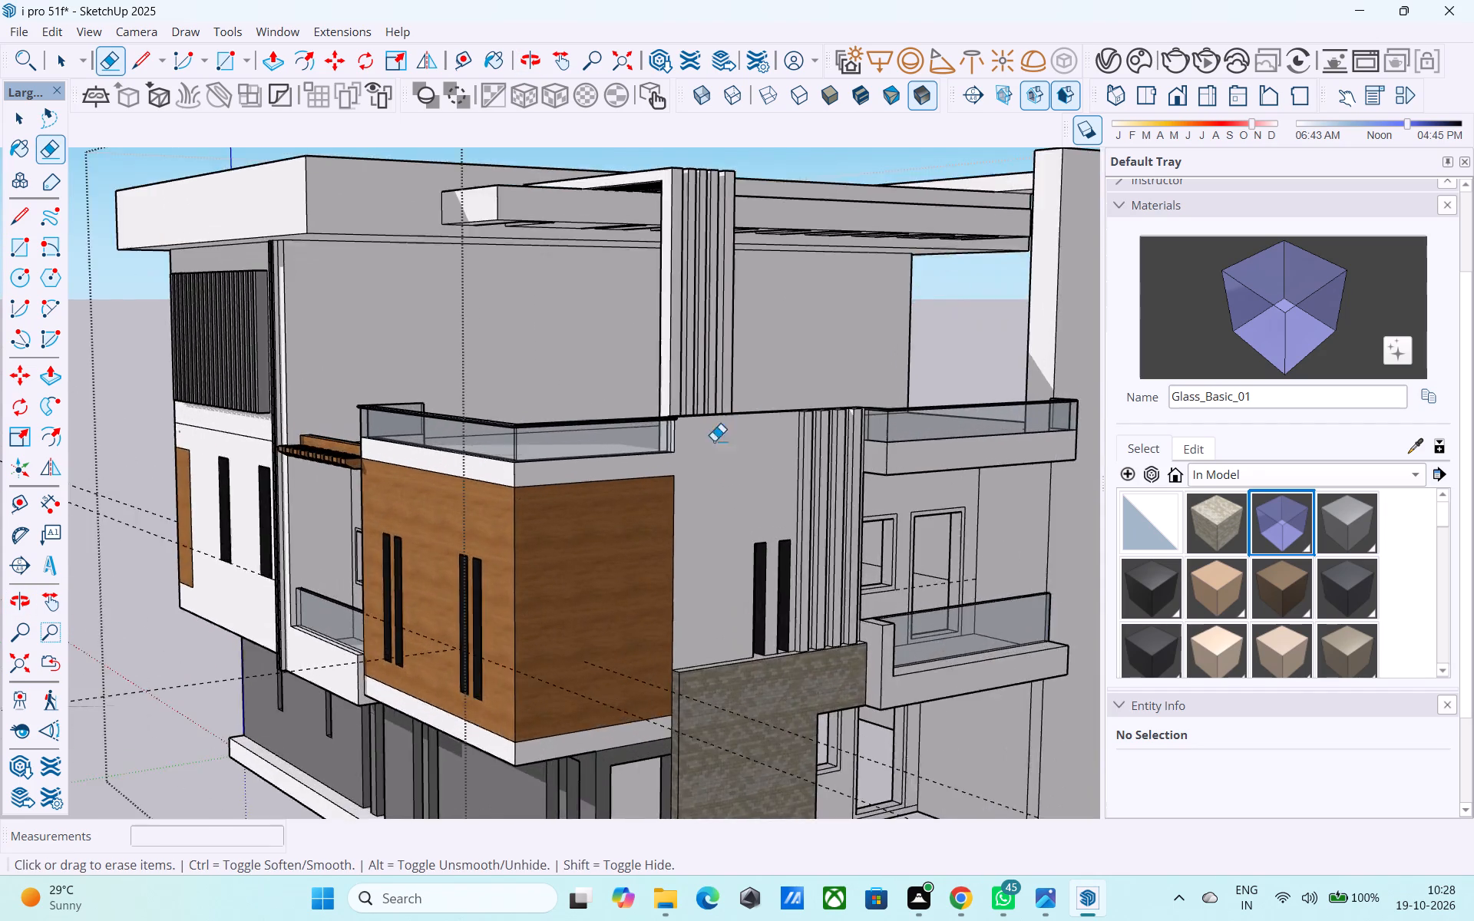
scroll(714, 441, up, 3)
scroll(697, 466, down, 2)
middle_drag(689, 498, 692, 559)
scroll(753, 336, down, 6)
middle_drag(722, 533, 728, 587)
scroll(728, 587, up, 4)
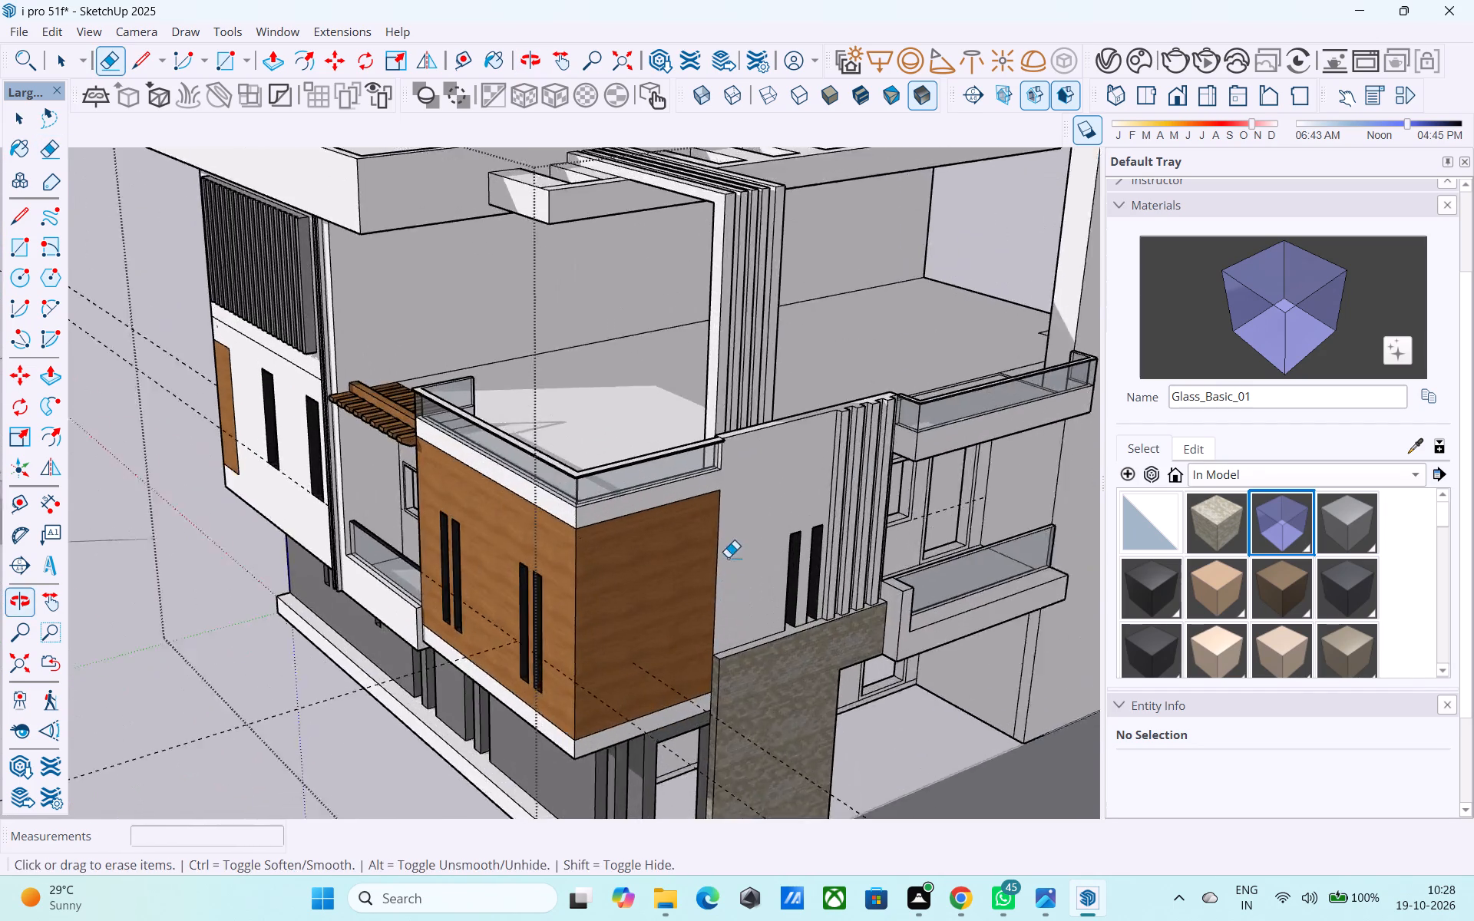
Raise the top face of the fluted wall above the stone cladding, beside the glass balcony railing, by 2'.
scroll(728, 557, up, 5)
middle_drag(719, 444, 718, 471)
scroll(719, 470, up, 4)
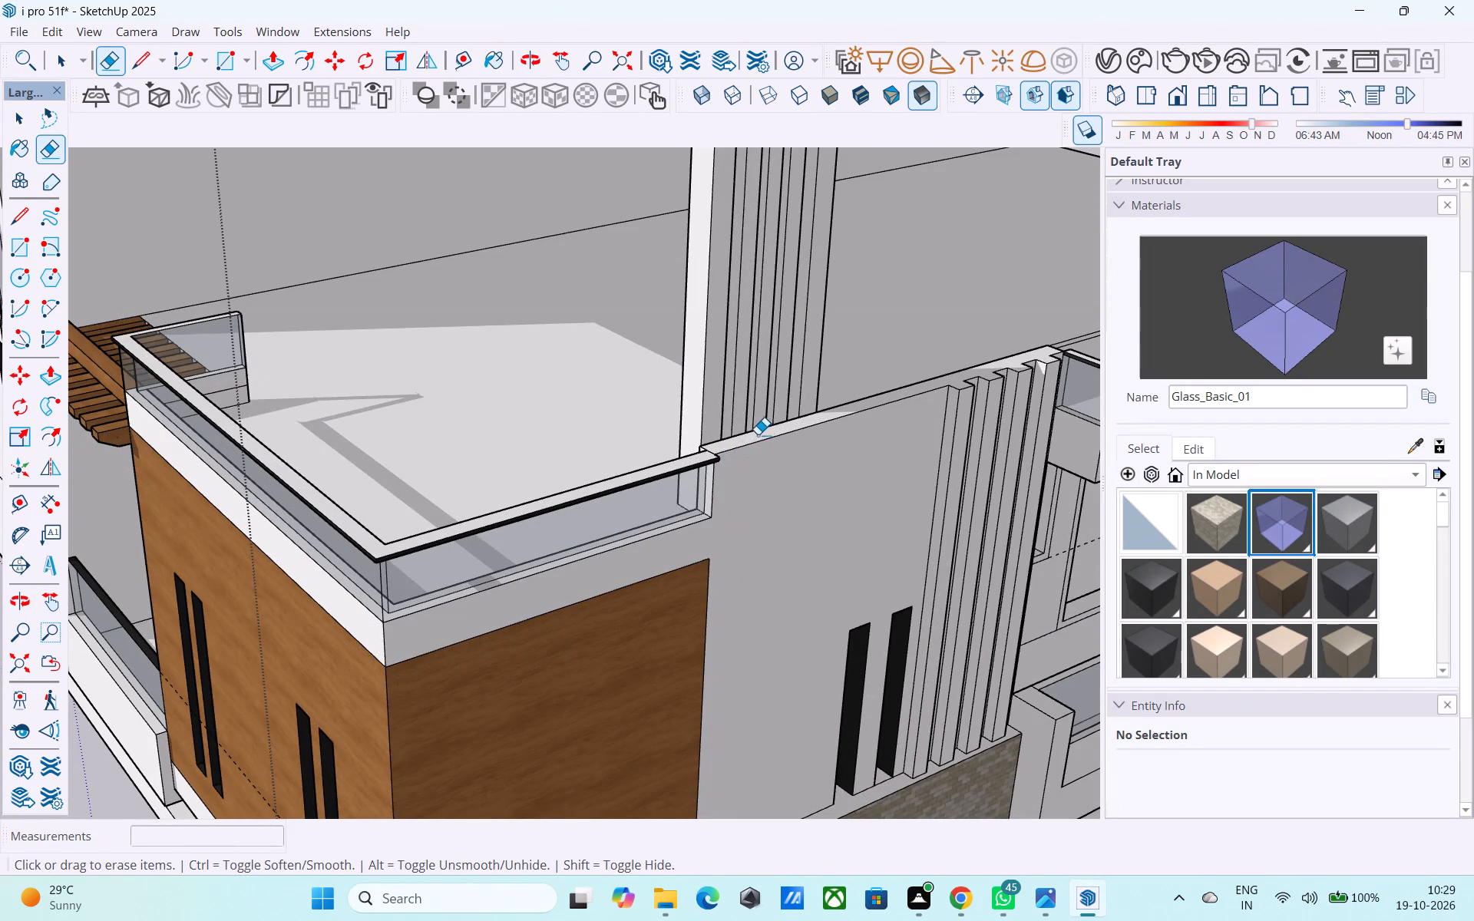
key(space)
click(760, 432)
scroll(762, 432, up, 7)
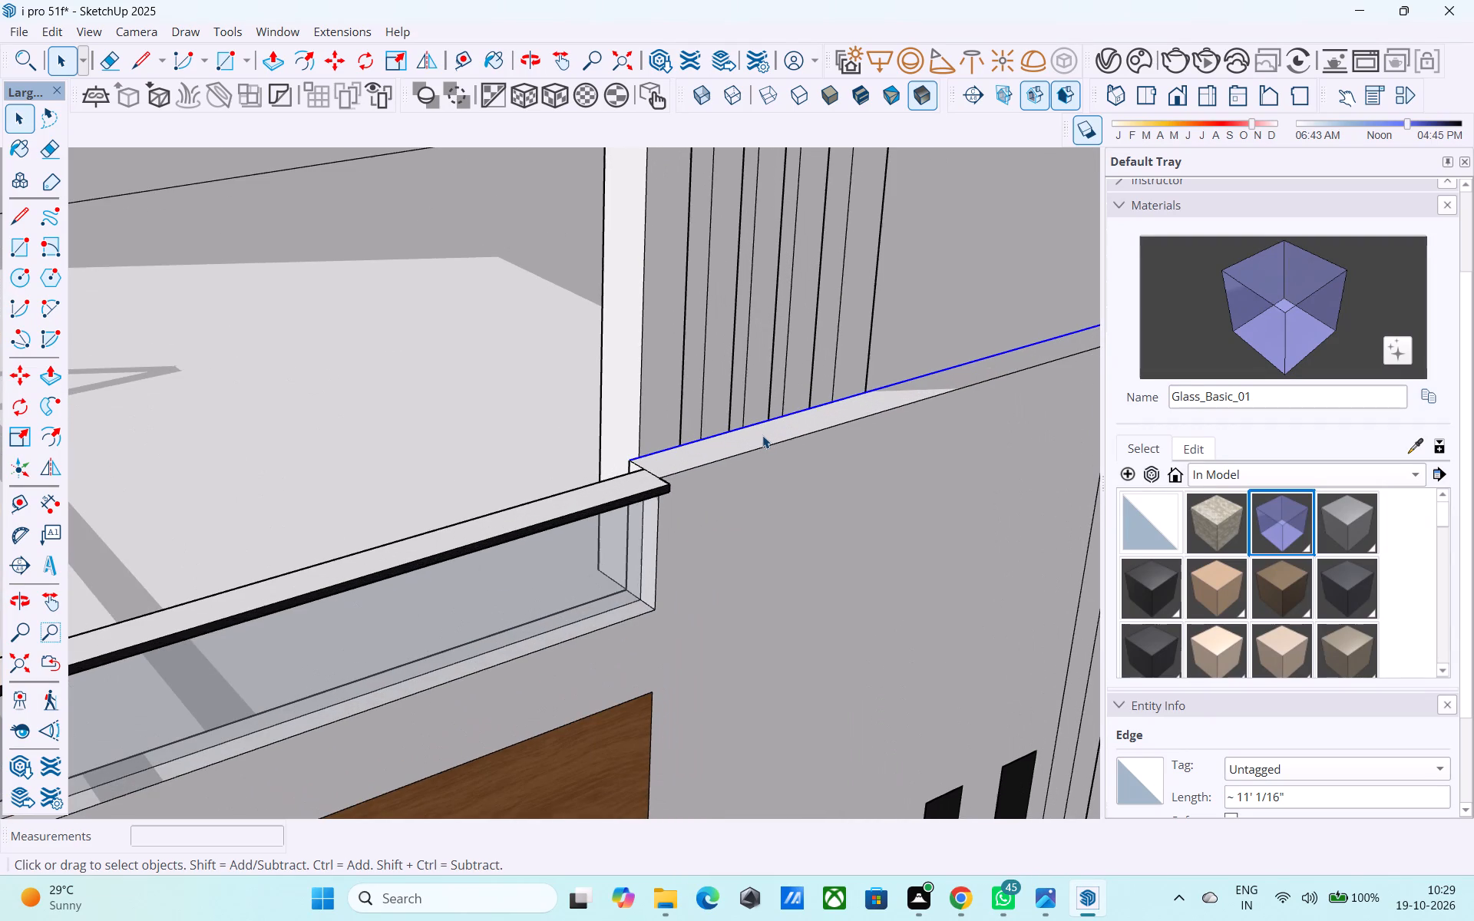
click(762, 435)
scroll(761, 437, down, 5)
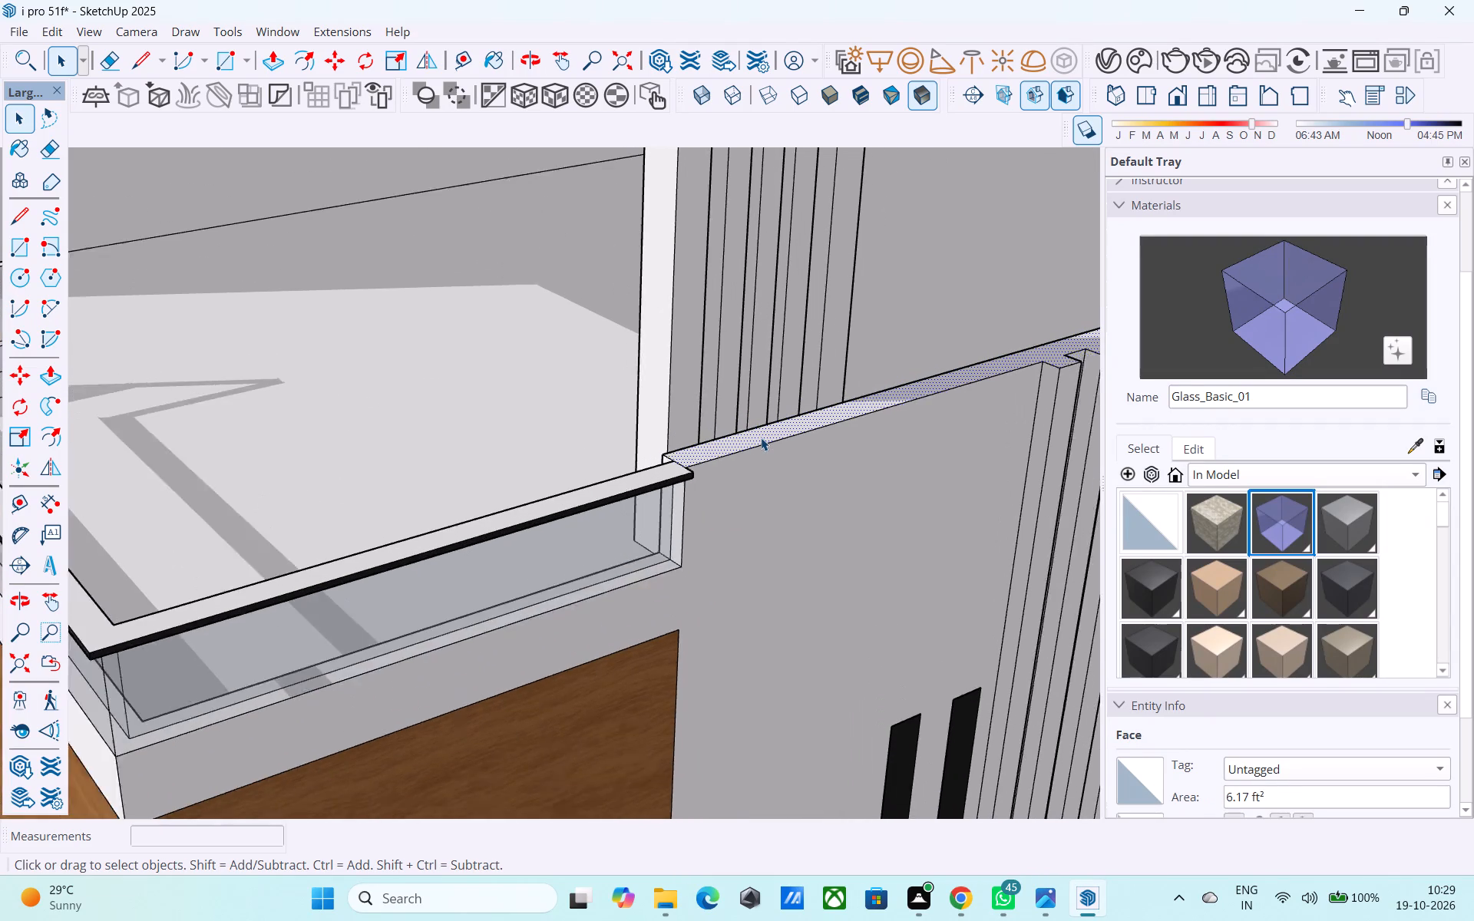
scroll(554, 465, down, 5)
scroll(728, 449, up, 3)
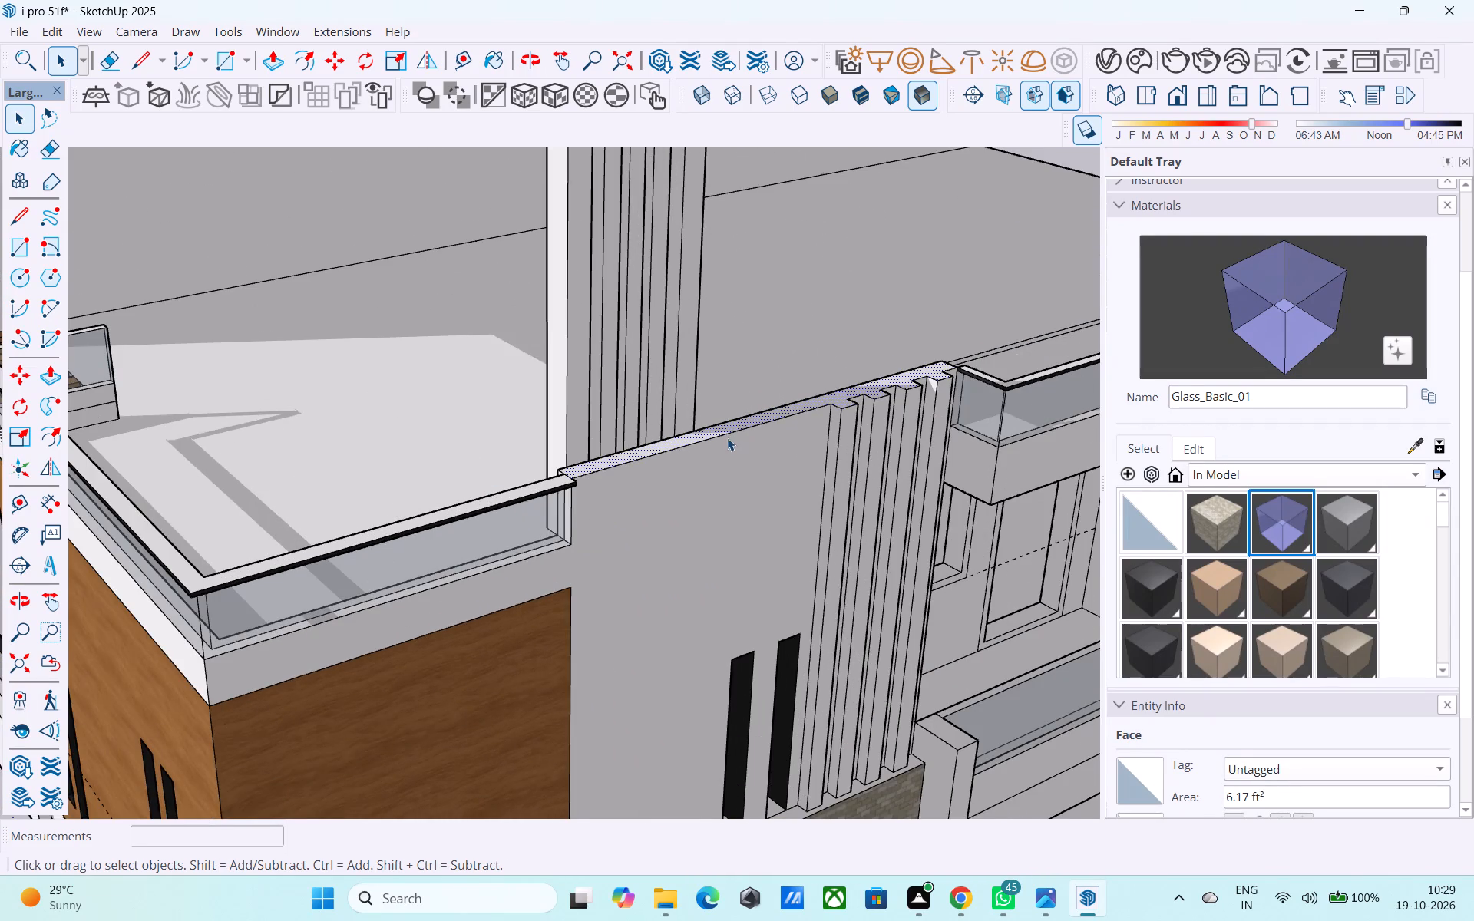
scroll(727, 437, up, 3)
key(p)
click(719, 429)
text(2')
key(Return)
key(space)
Erase the leftover seam edge on the end of the raised fluted wall near the railing.
middle_drag(517, 378, 532, 381)
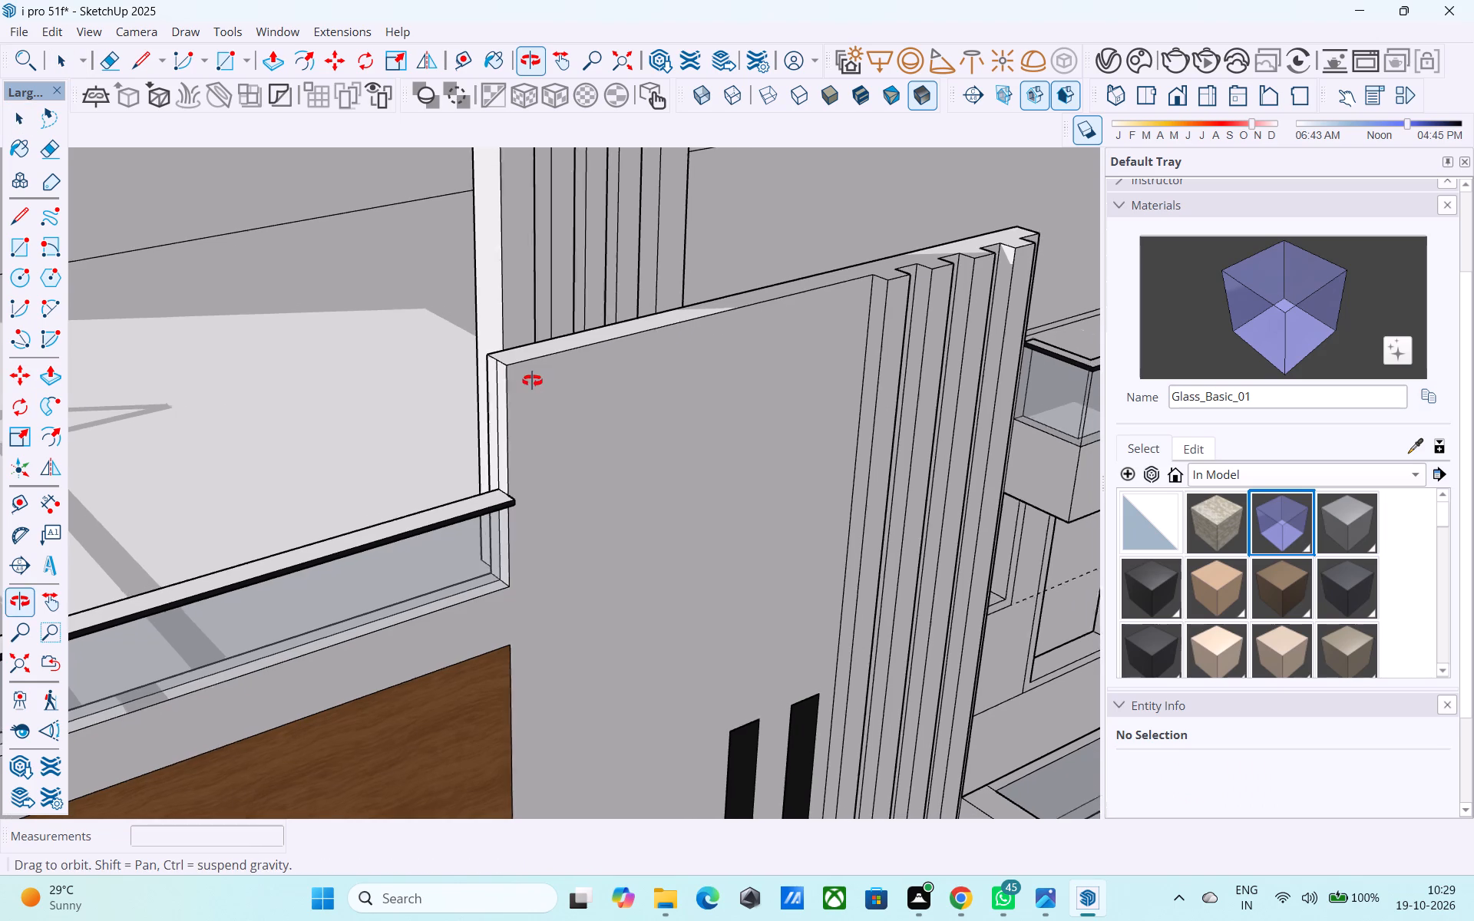
middle_drag(532, 381, 535, 379)
key(r)
key(e)
scroll(504, 397, up, 6)
click(491, 388)
scroll(494, 368, down, 5)
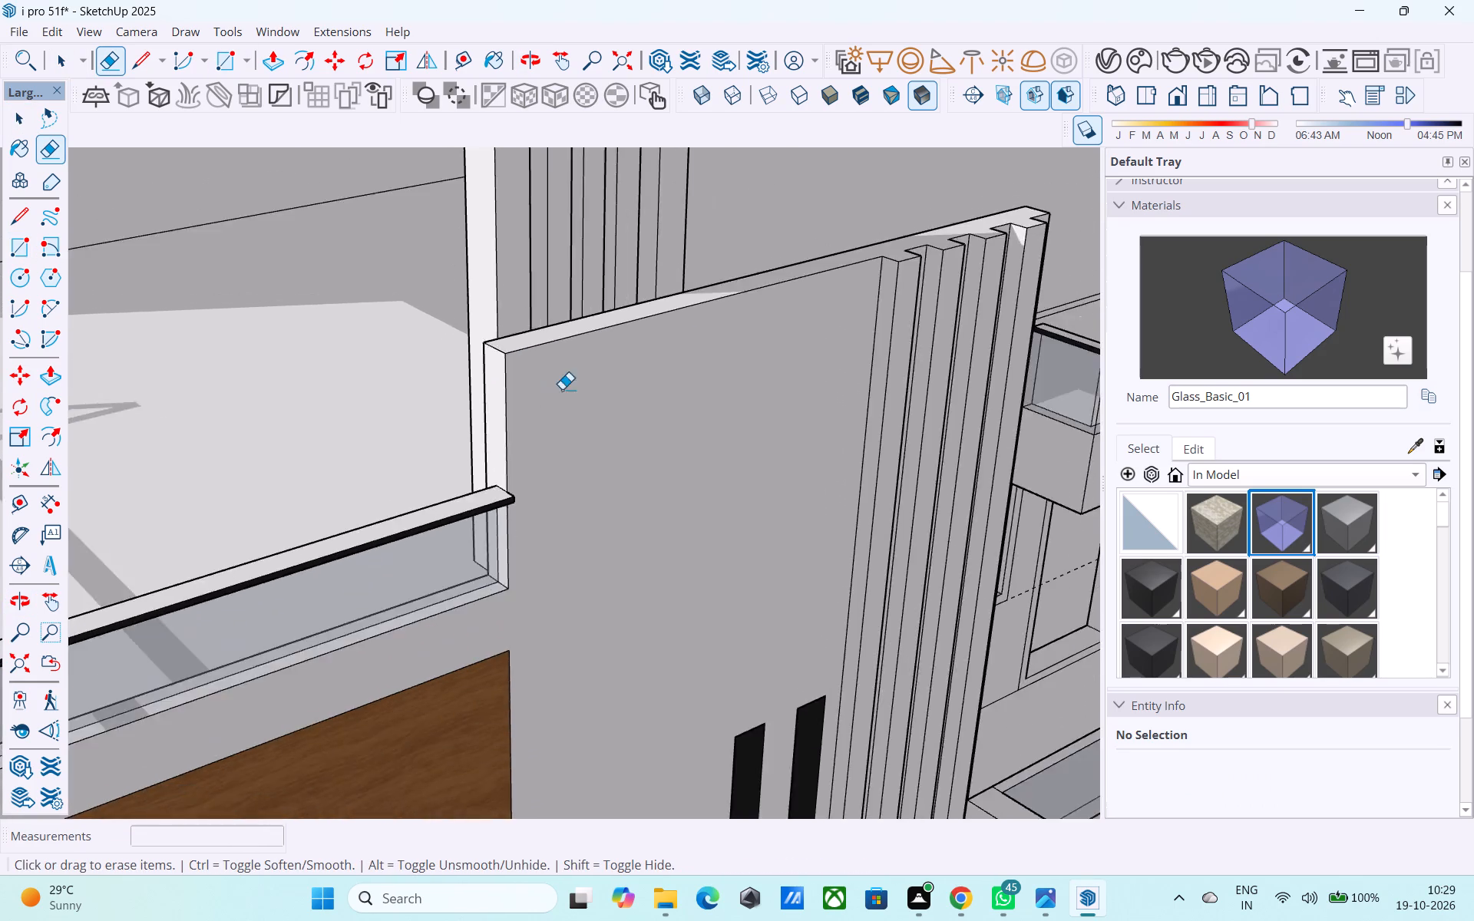
Examine the raised fluted wall's proportions against the whole house from several angles.
scroll(562, 389, down, 11)
middle_drag(726, 533, 677, 435)
scroll(676, 435, down, 4)
shift+middle_drag(676, 435, 811, 536)
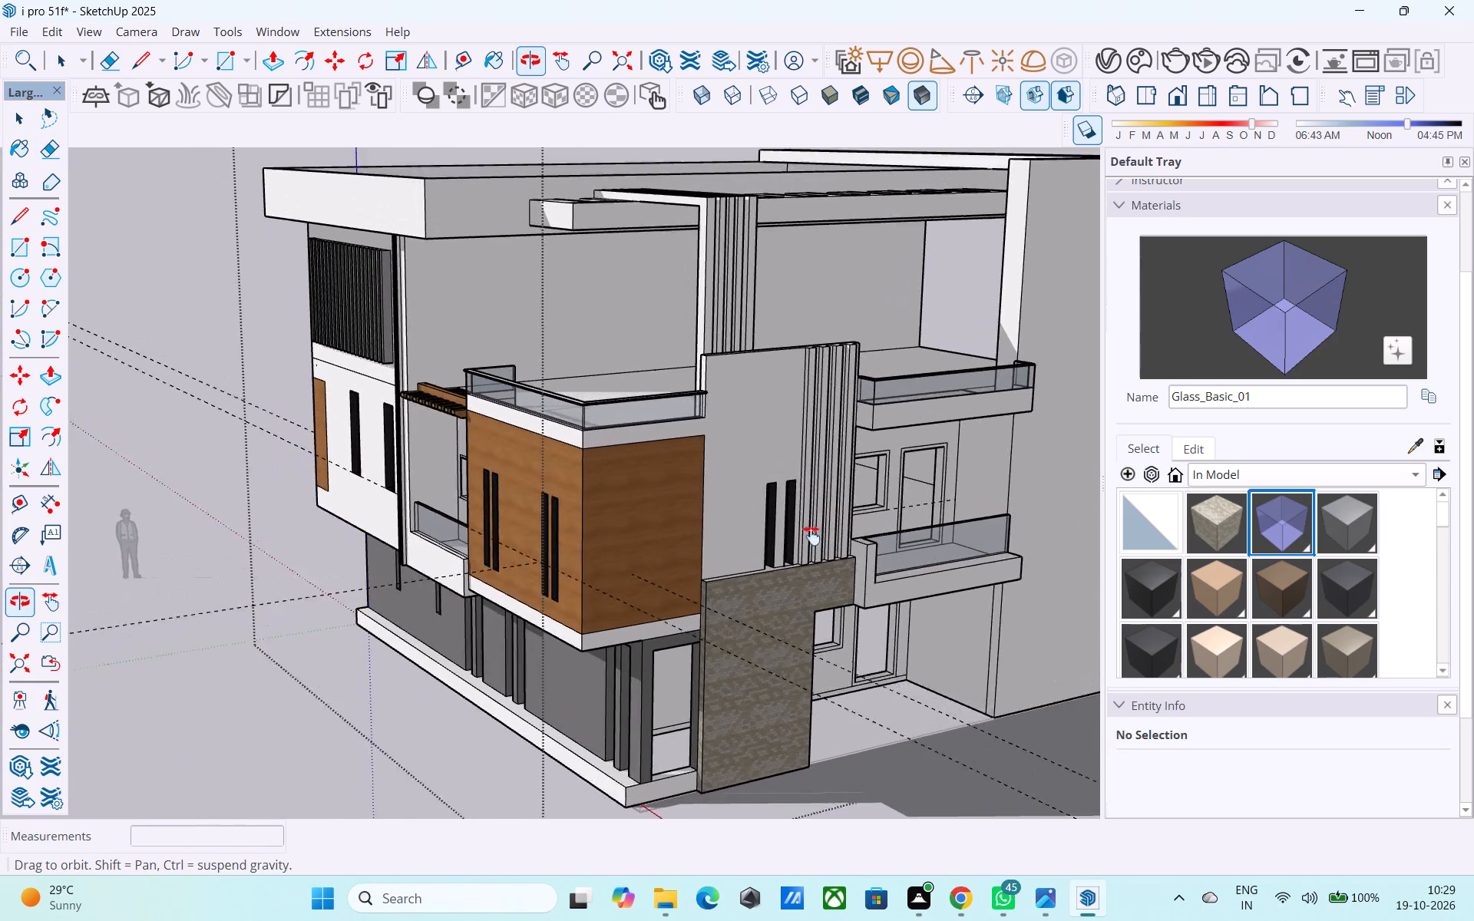
shift+middle_drag(811, 536, 759, 522)
middle_drag(733, 456, 820, 421)
scroll(758, 402, down, 6)
scroll(756, 406, up, 1)
shift+middle_drag(756, 406, 742, 480)
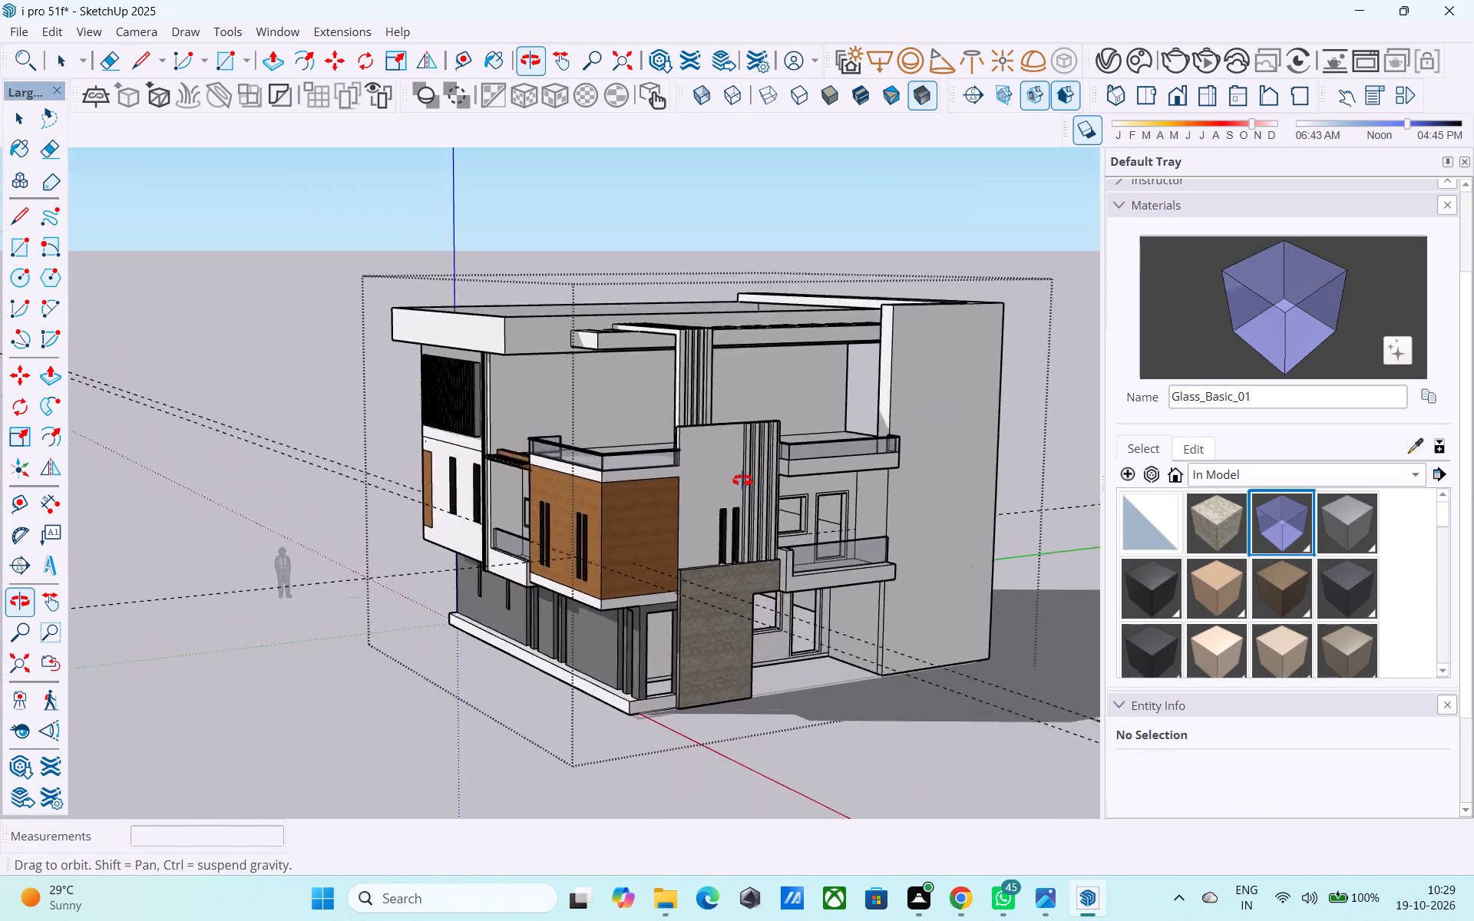
shift+middle_drag(742, 480, 846, 455)
Save the model.
key(ctrl+s)
key(space)
Examine the facade with the louvre panel and wood strip, along with the adjoining side wall.
middle_drag(842, 456, 779, 430)
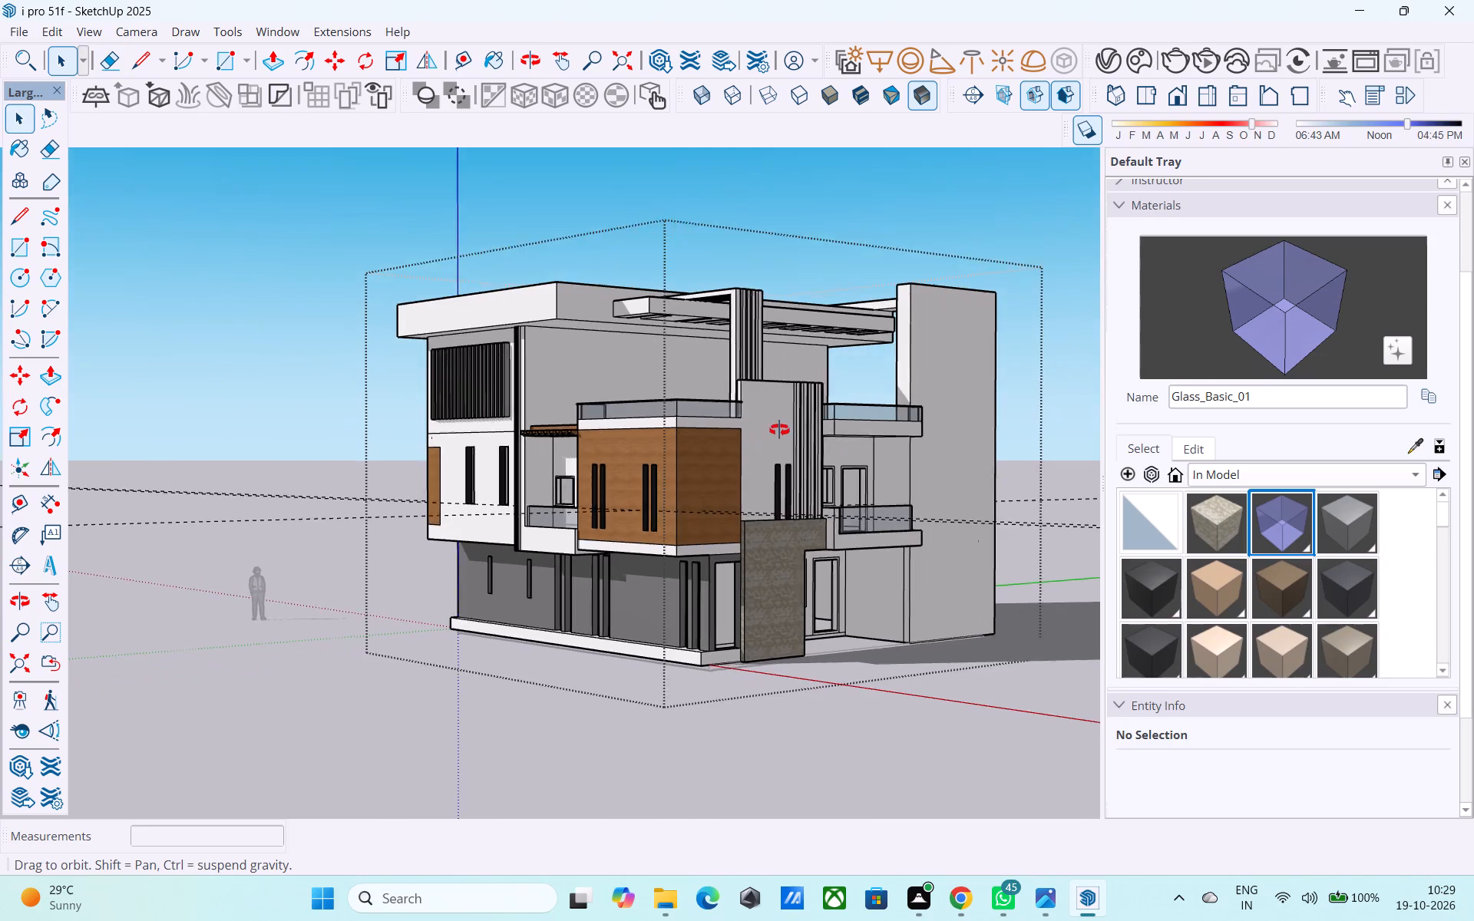
middle_drag(779, 430, 762, 437)
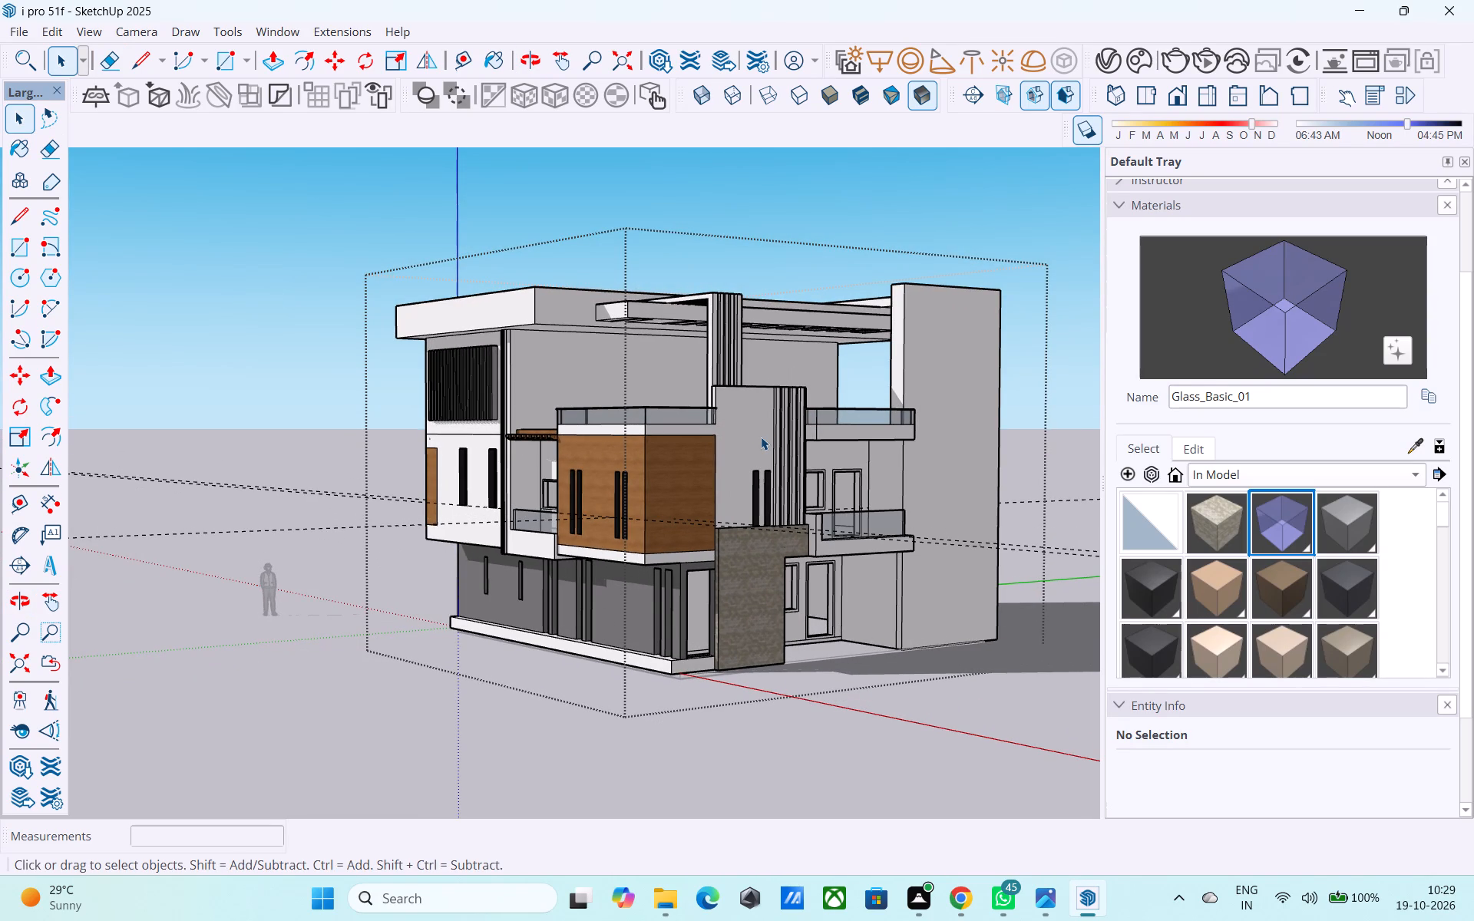
middle_drag(534, 427, 764, 447)
scroll(558, 477, up, 9)
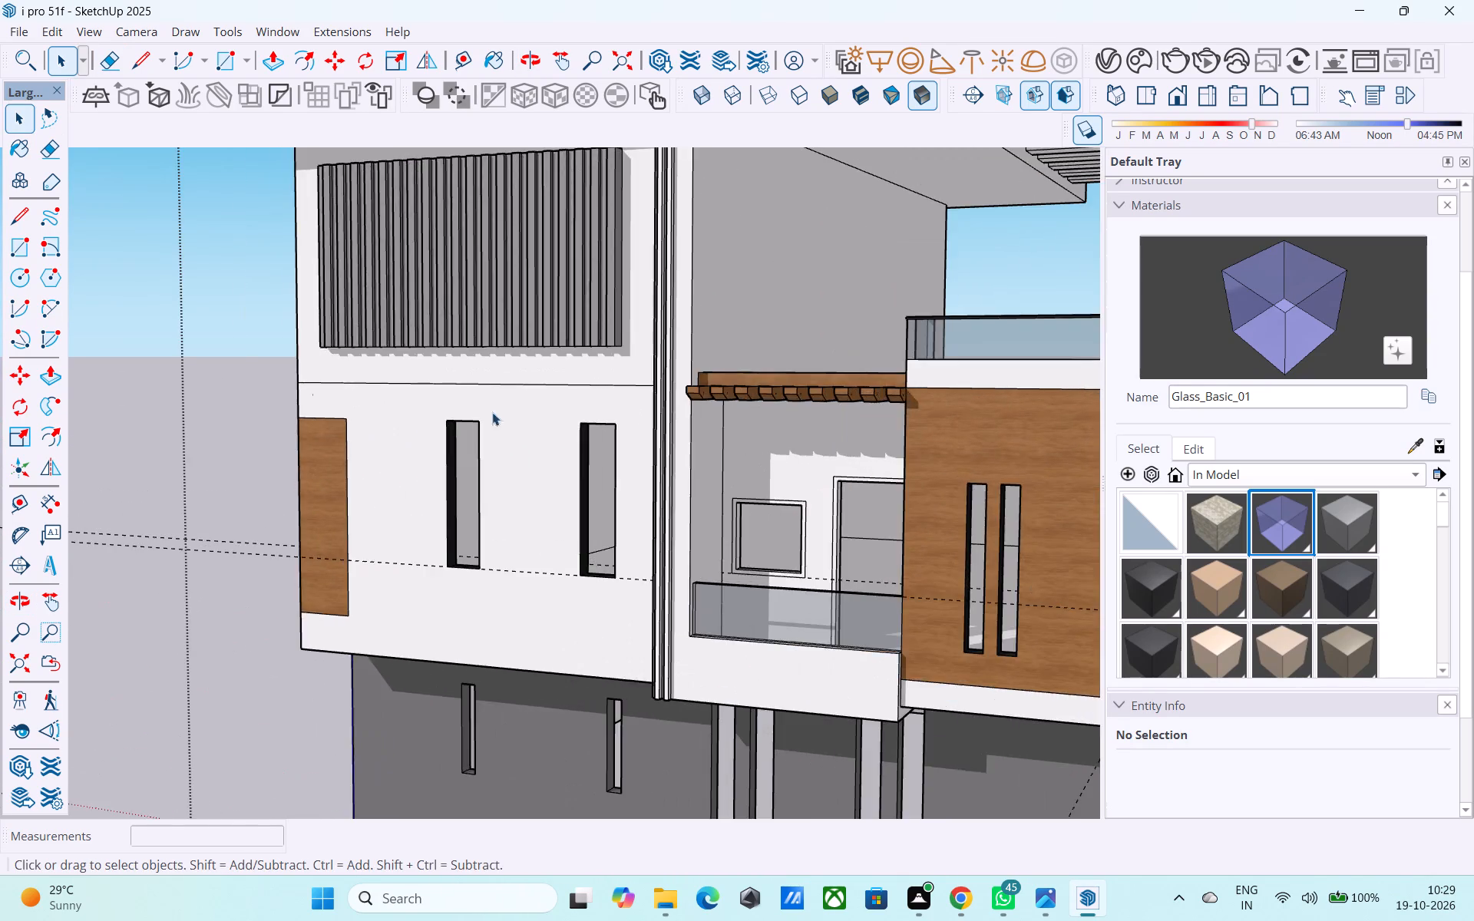
middle_drag(489, 411, 726, 422)
scroll(484, 406, down, 4)
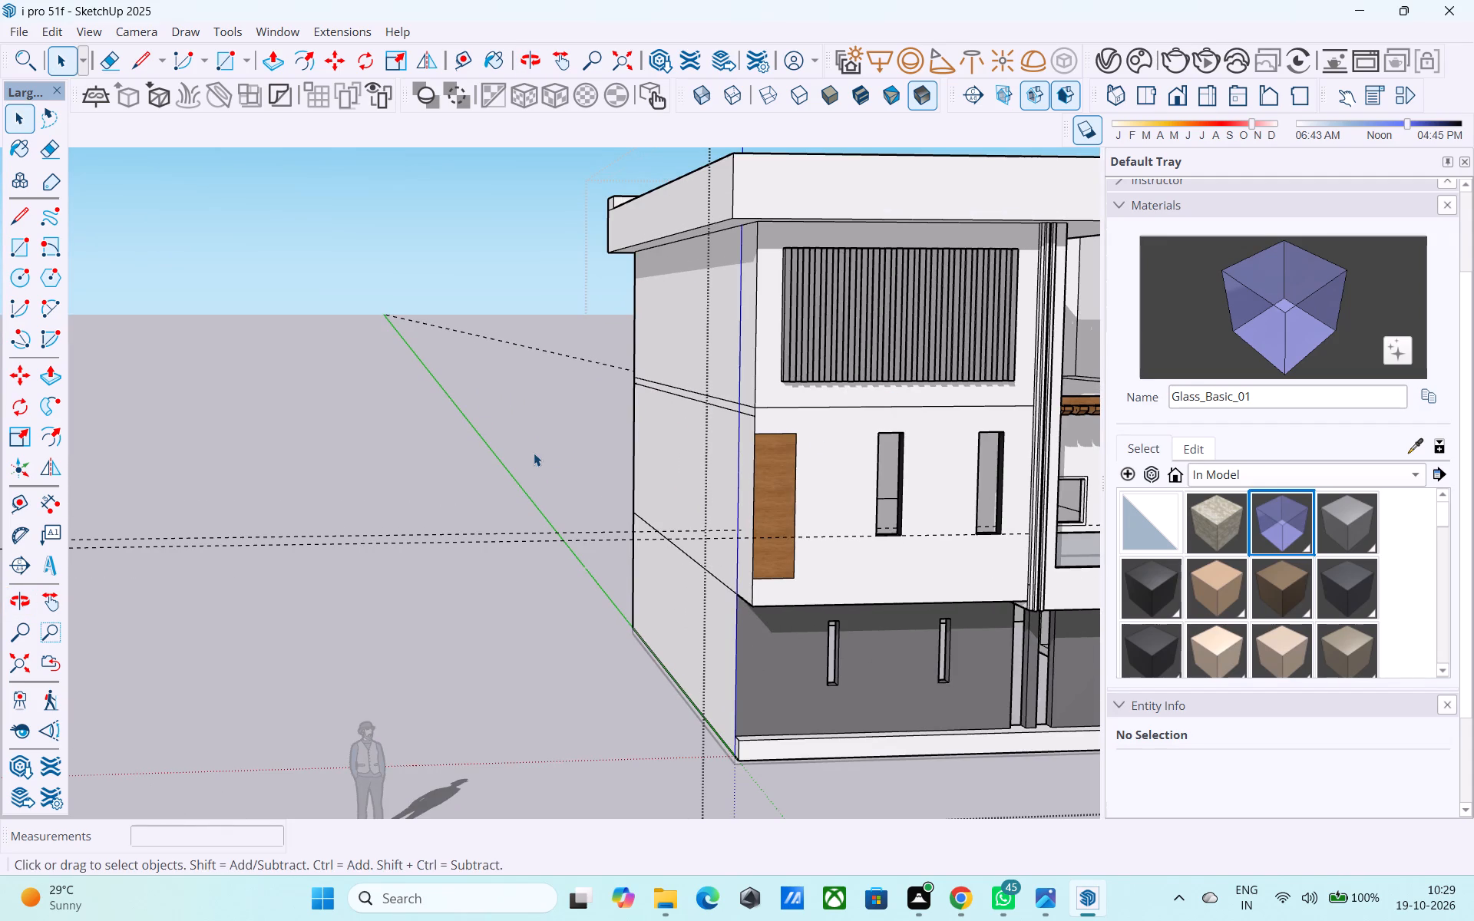
scroll(534, 453, down, 2)
middle_click(914, 433)
middle_click(914, 433)
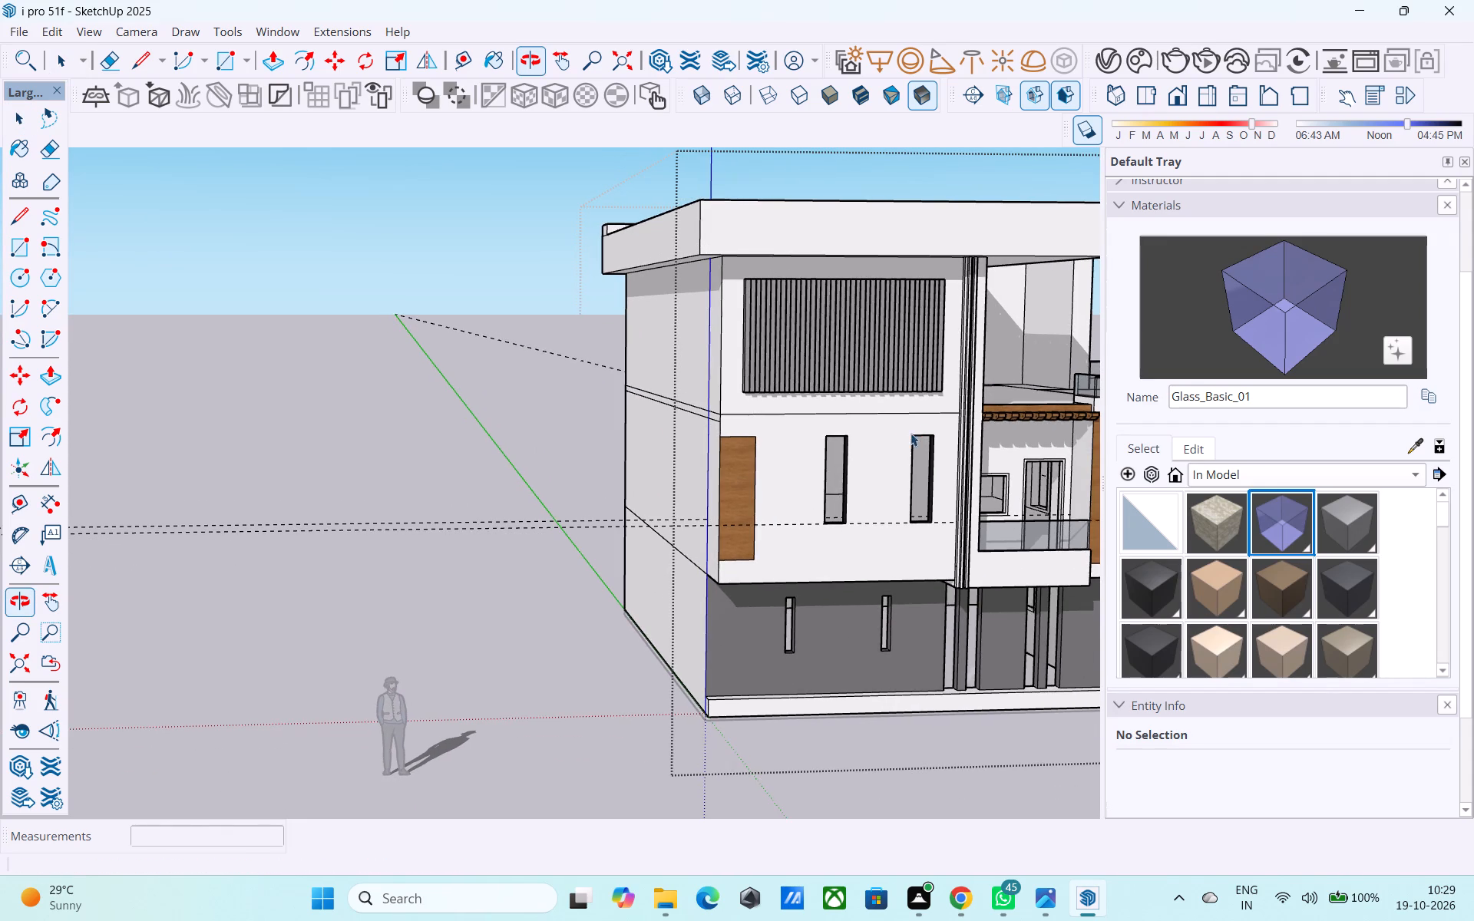
Erase the horizontal line across the white front wall between the louvre panel and the narrow windows.
scroll(779, 465, up, 8)
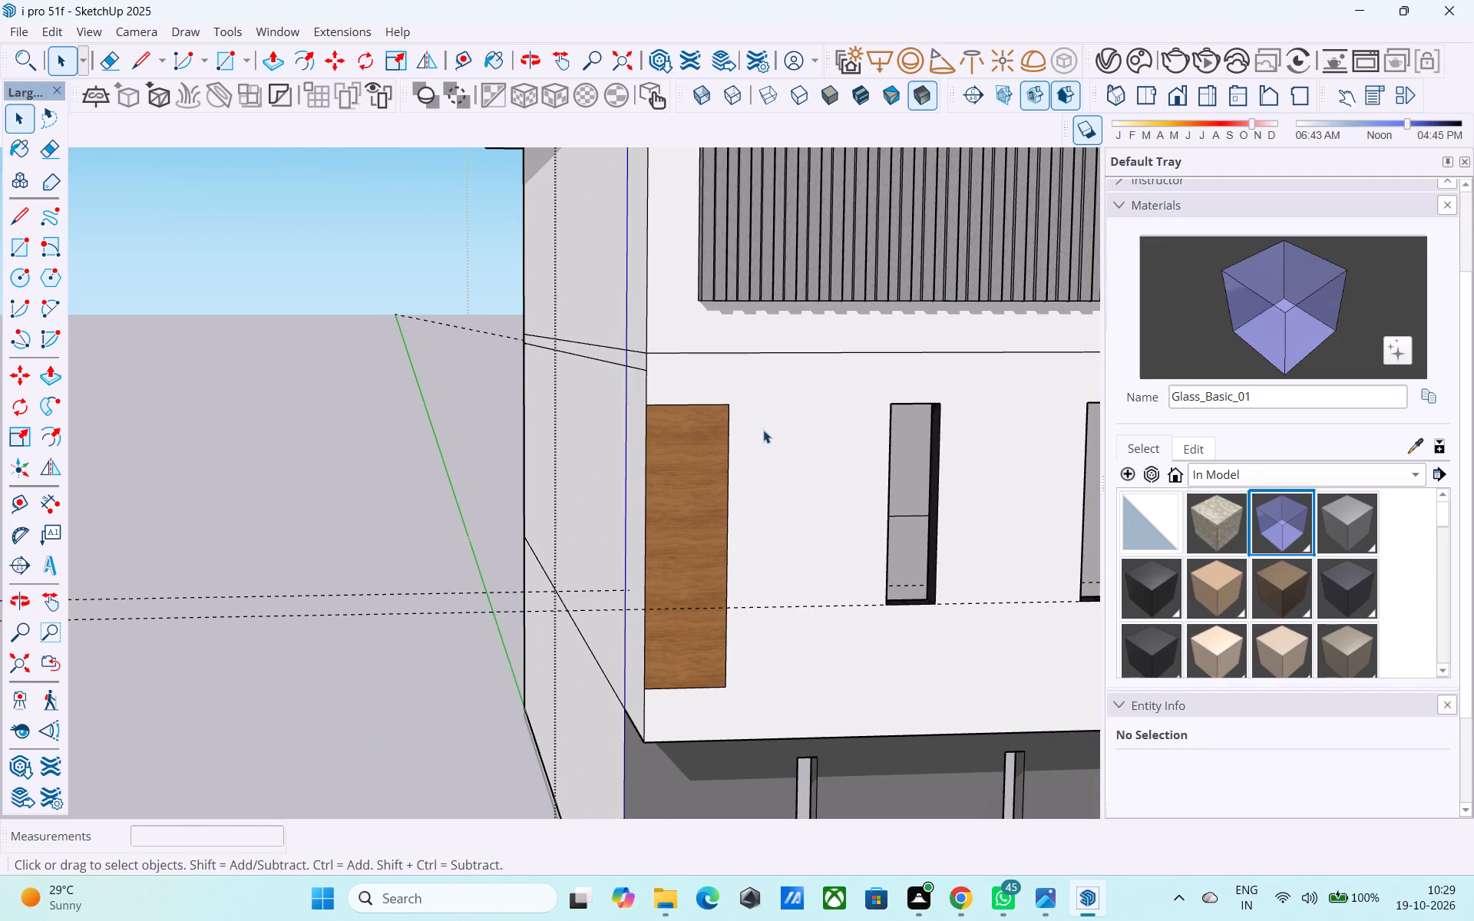
middle_drag(763, 430, 776, 444)
key(e)
drag(774, 434, 766, 397)
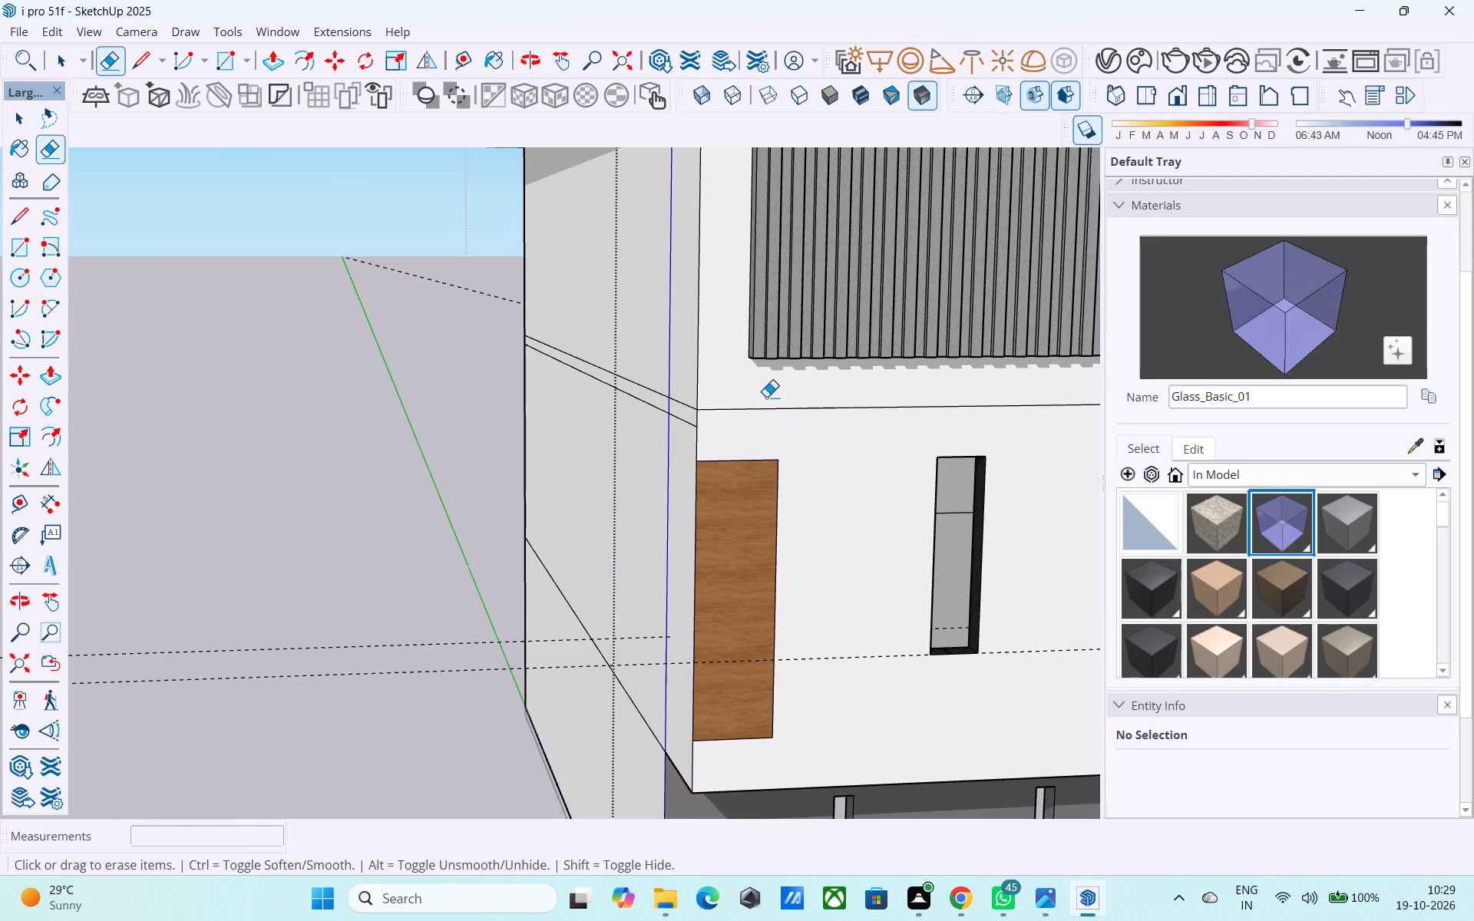
drag(766, 397, 766, 396)
key(space)
Examine the cleaned white wall with the louvre panel and narrow windows, close up and with the whole front facade.
middle_drag(679, 457, 701, 452)
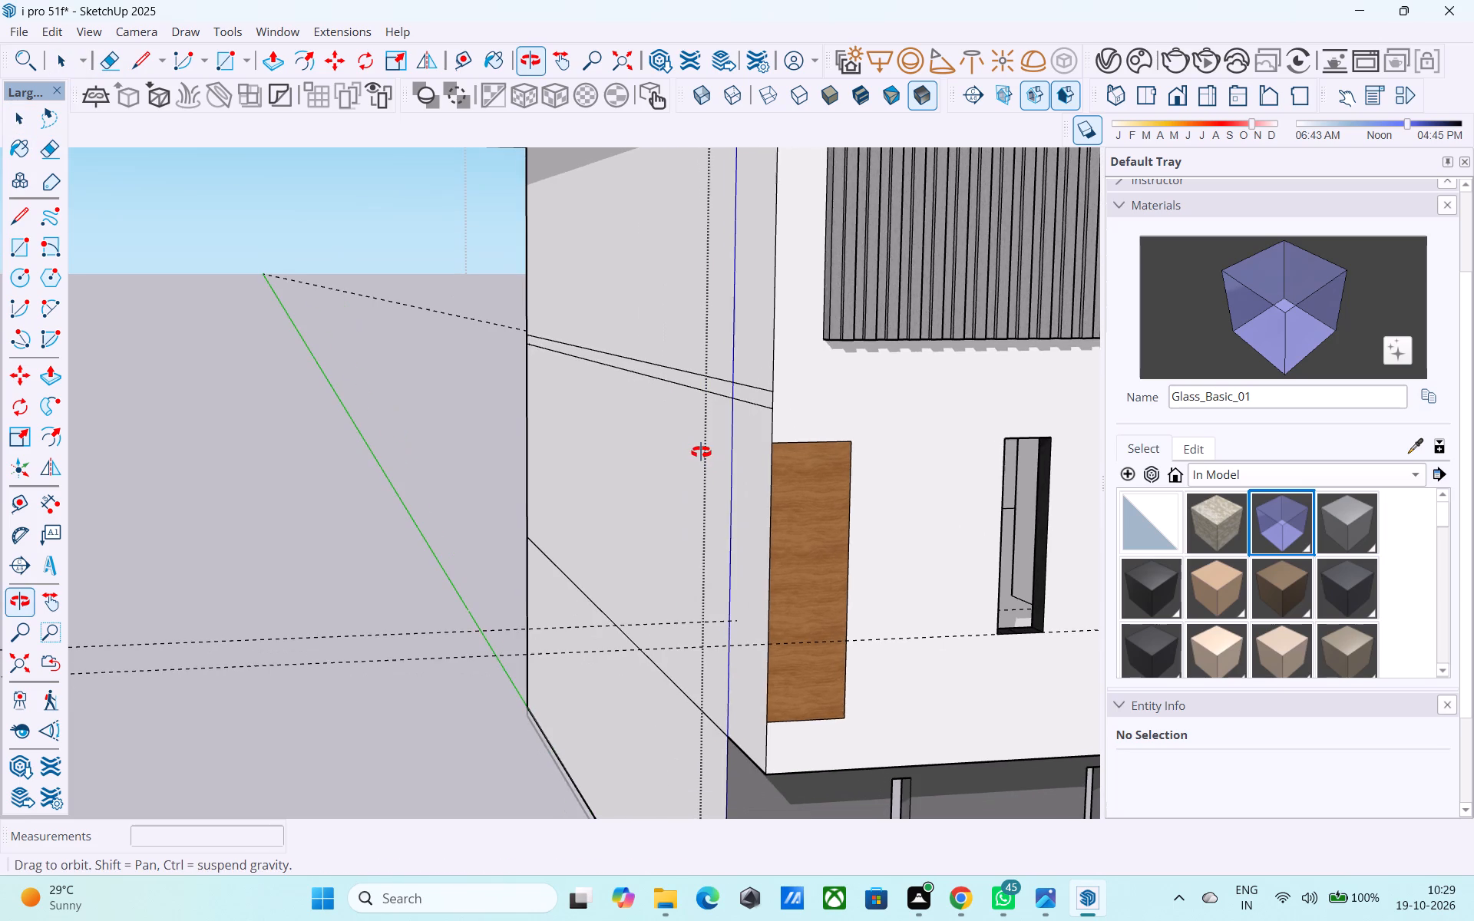
middle_drag(701, 452, 701, 449)
scroll(745, 387, up, 1)
scroll(551, 363, down, 10)
scroll(702, 369, up, 4)
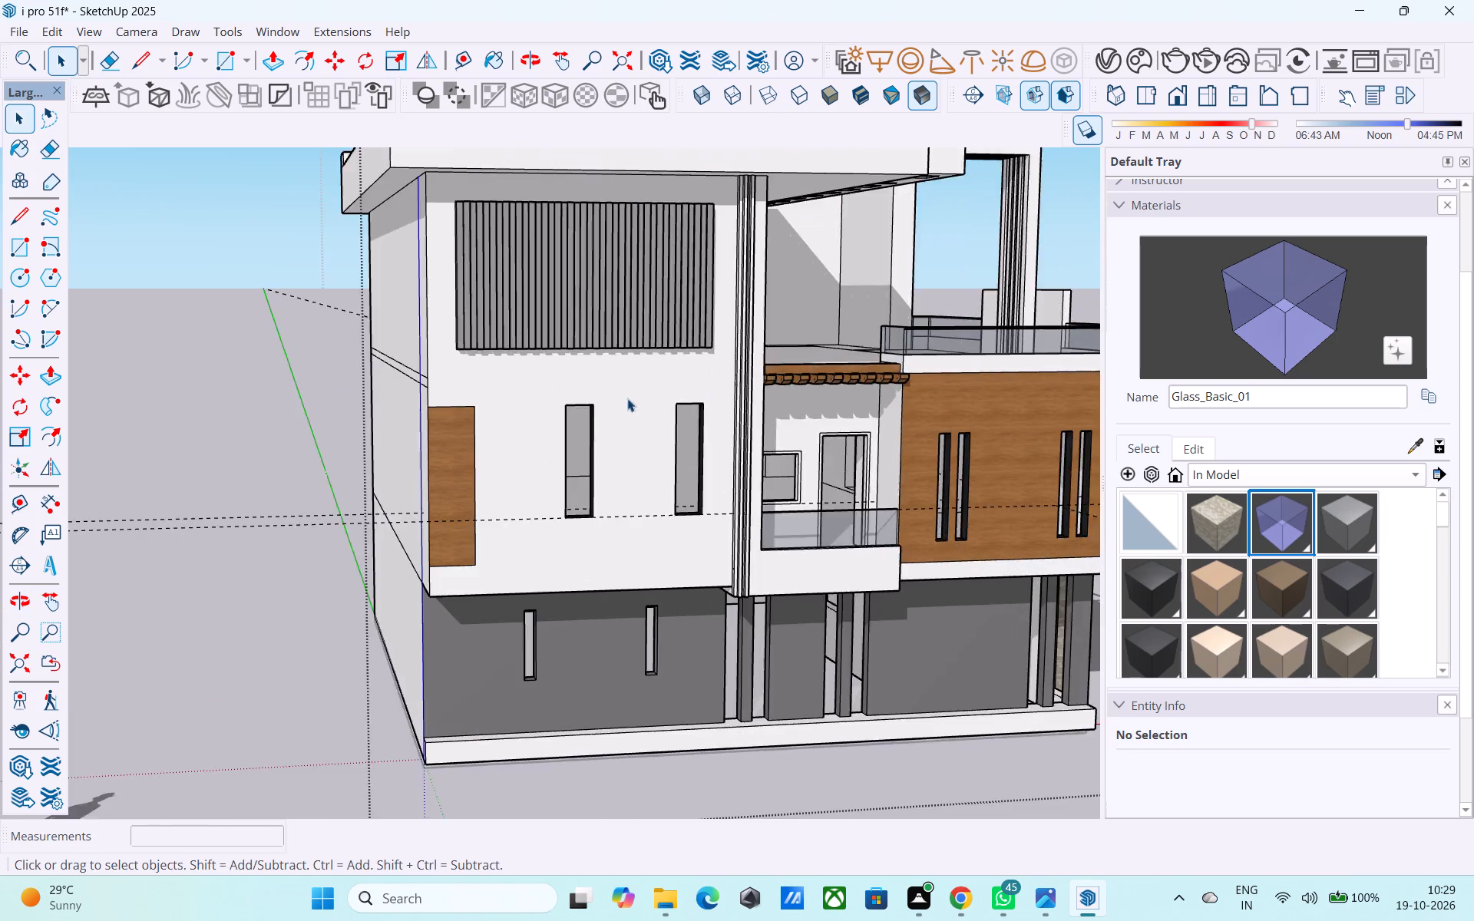
scroll(627, 398, up, 4)
middle_drag(588, 410, 588, 418)
scroll(583, 381, down, 6)
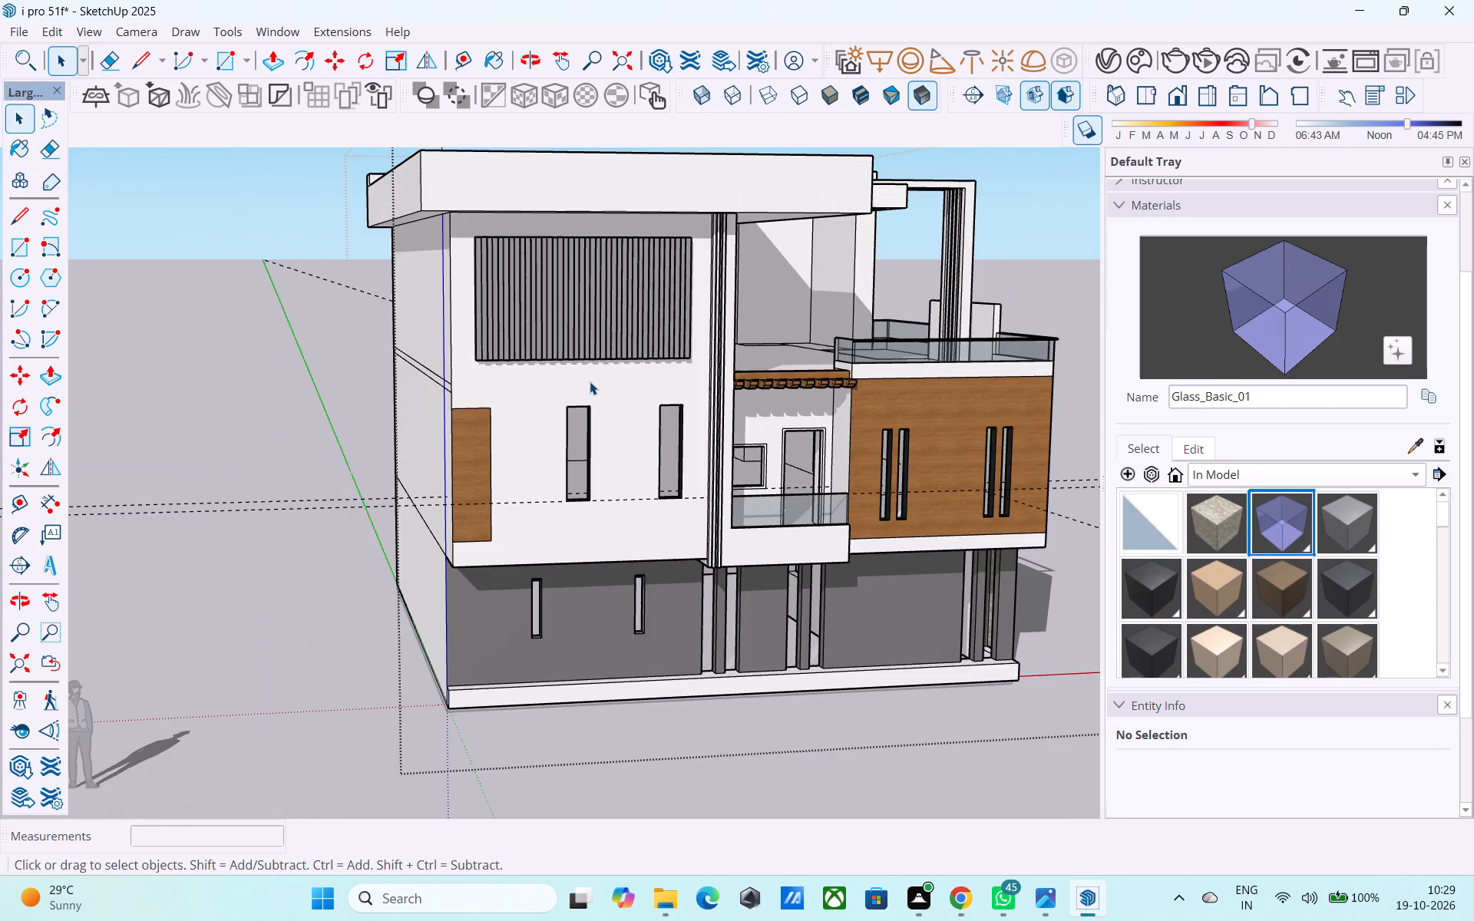
Erase the lower of the two parallel lines across the side wall beside the wood strip.
key(space)
middle_drag(438, 452, 551, 489)
scroll(564, 494, up, 4)
scroll(501, 392, up, 4)
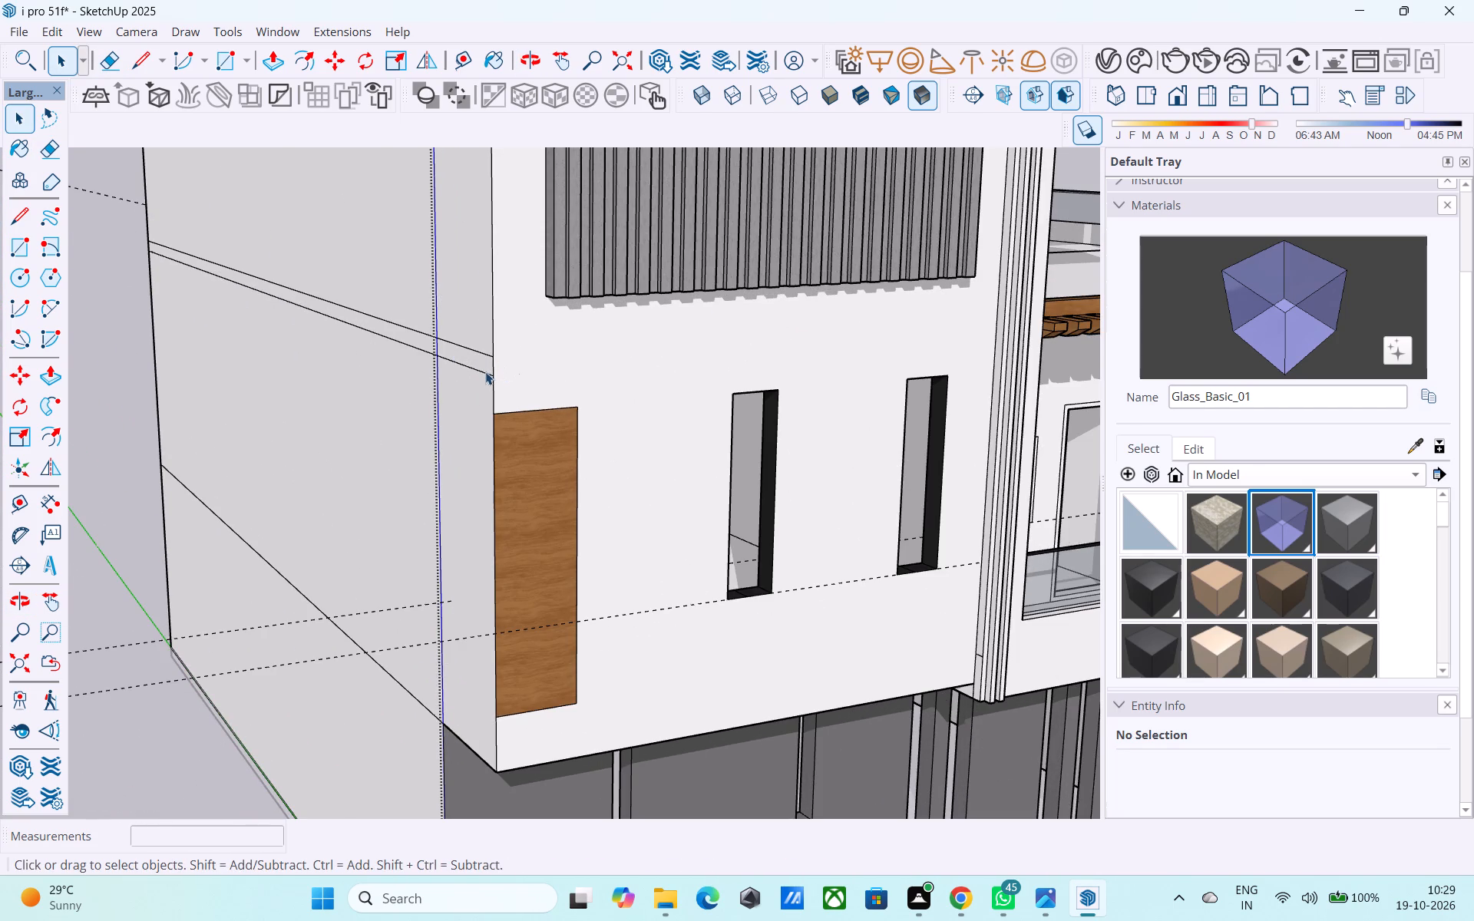
click(485, 372)
key(Delete)
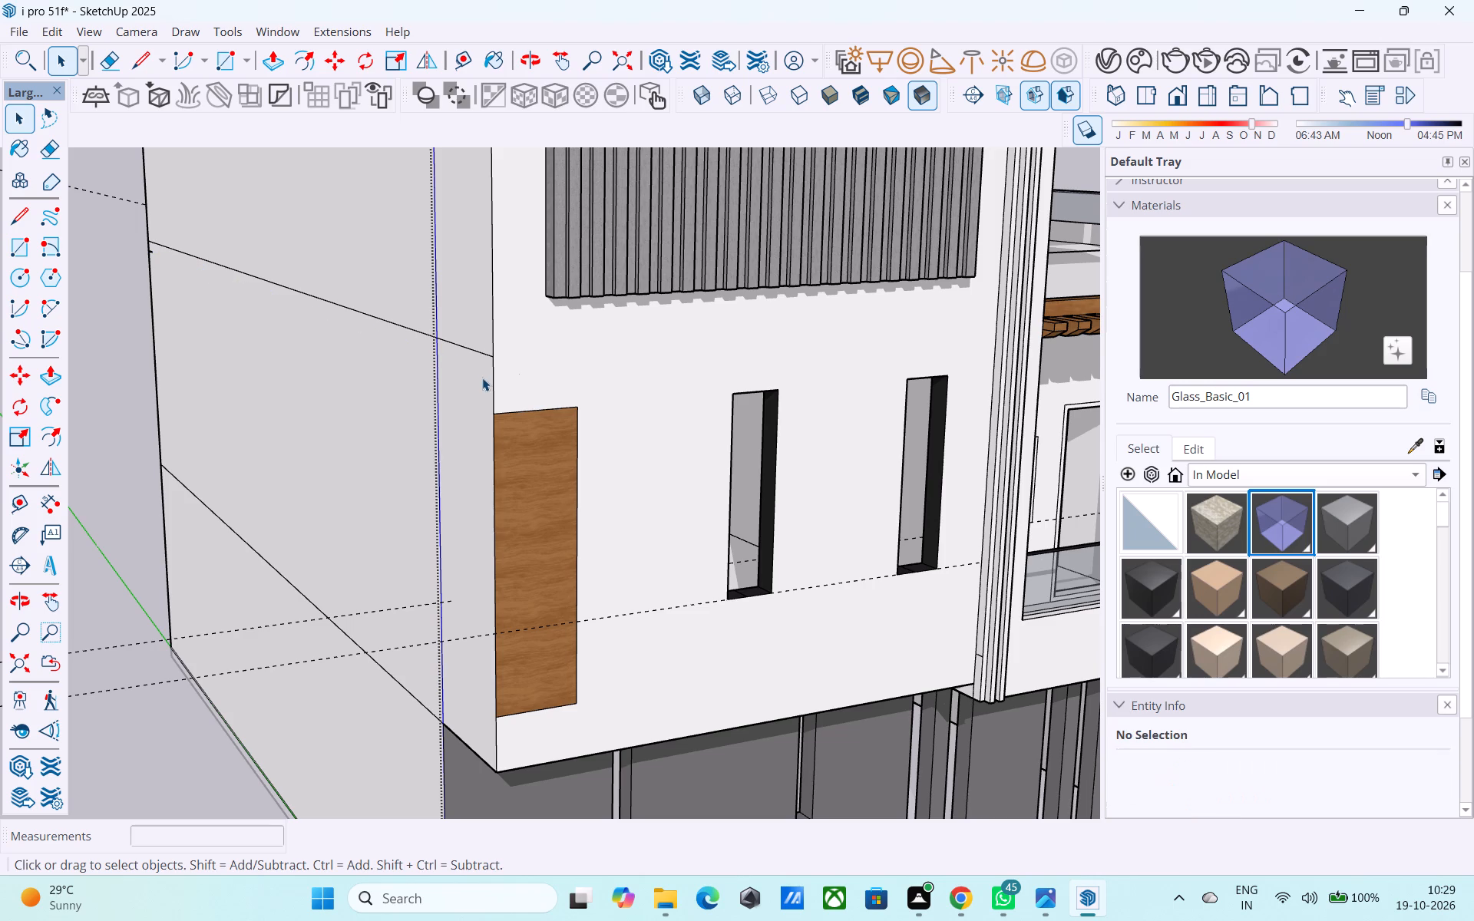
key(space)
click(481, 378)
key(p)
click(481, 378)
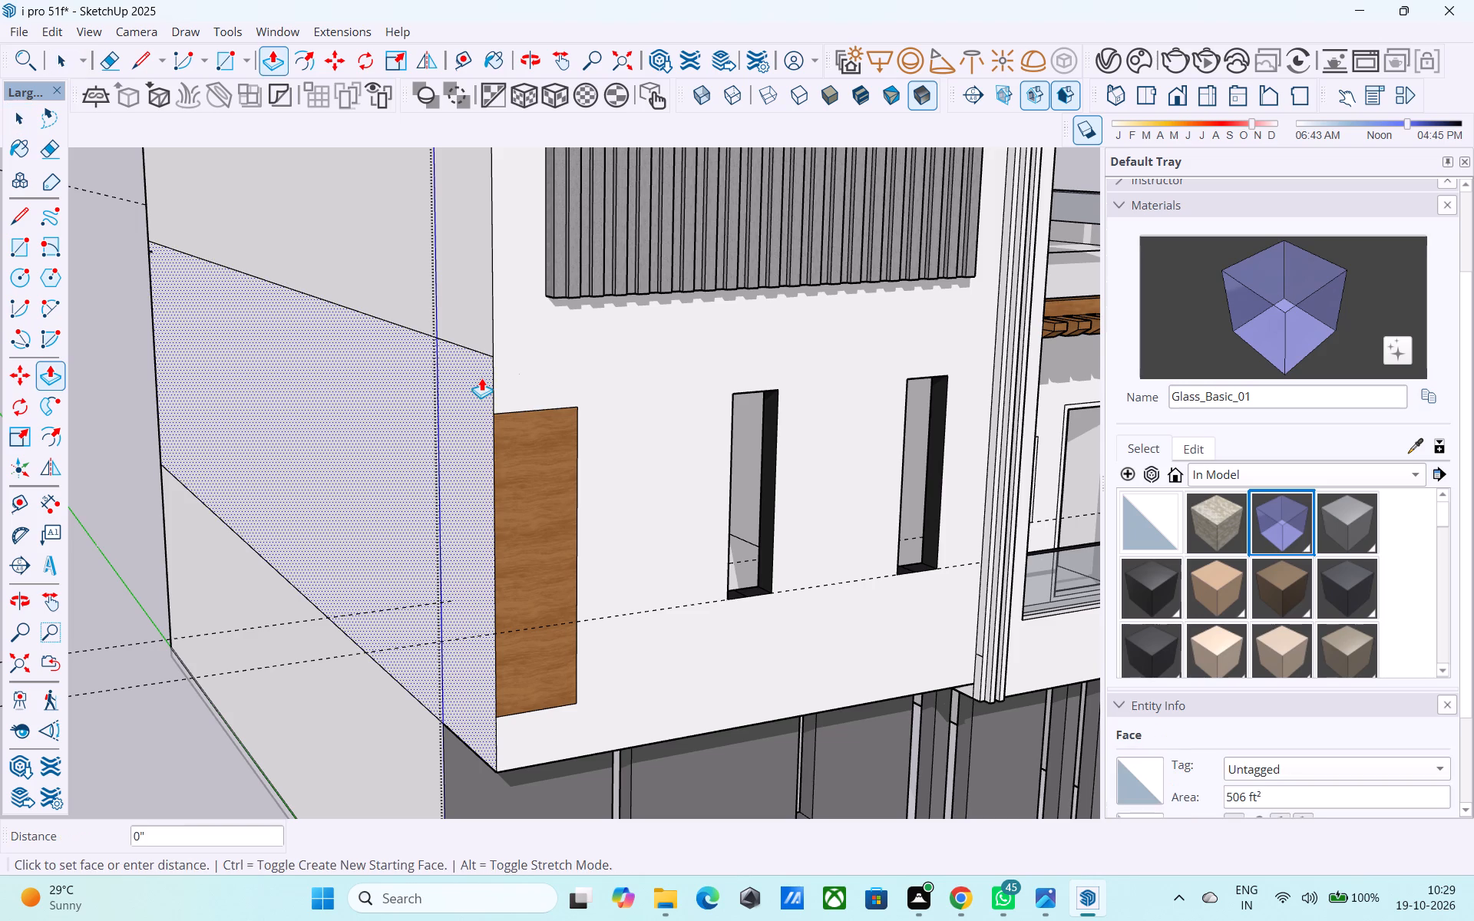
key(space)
Examine the whole house from the front facade round to the balcony side, including the upper terrace wall.
middle_drag(471, 392, 397, 414)
scroll(471, 407, down, 5)
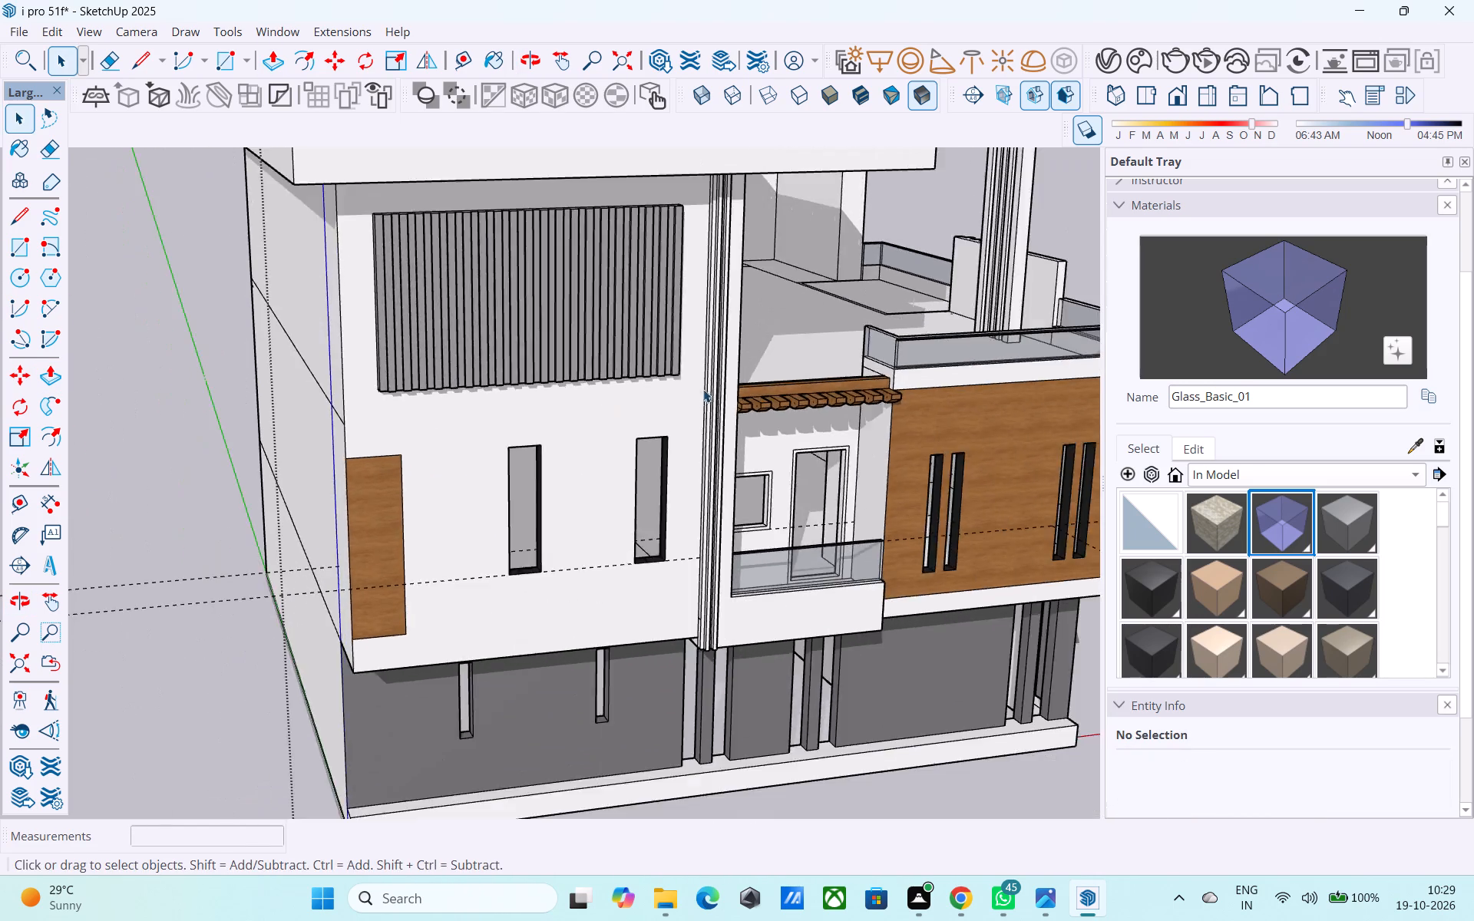
scroll(703, 389, down, 3)
middle_drag(705, 393, 190, 381)
middle_drag(745, 352, 509, 410)
scroll(531, 393, down, 4)
middle_drag(547, 395, 891, 305)
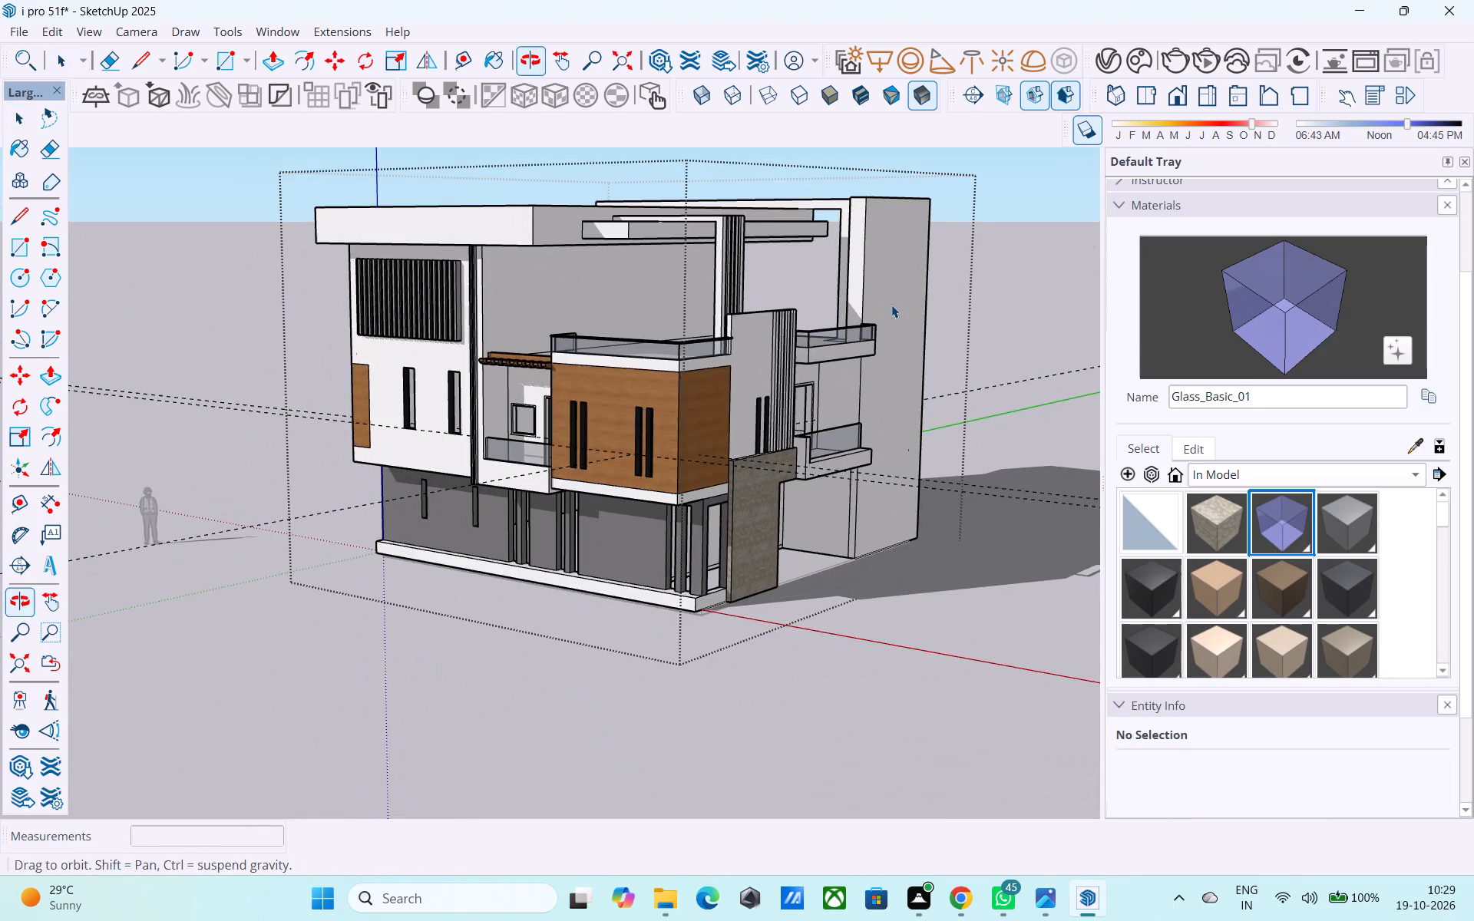
scroll(891, 305, down, 4)
middle_drag(884, 314, 452, 380)
middle_drag(634, 363, 686, 315)
scroll(742, 315, up, 4)
scroll(745, 315, down, 2)
middle_drag(749, 321, 777, 369)
scroll(777, 369, down, 1)
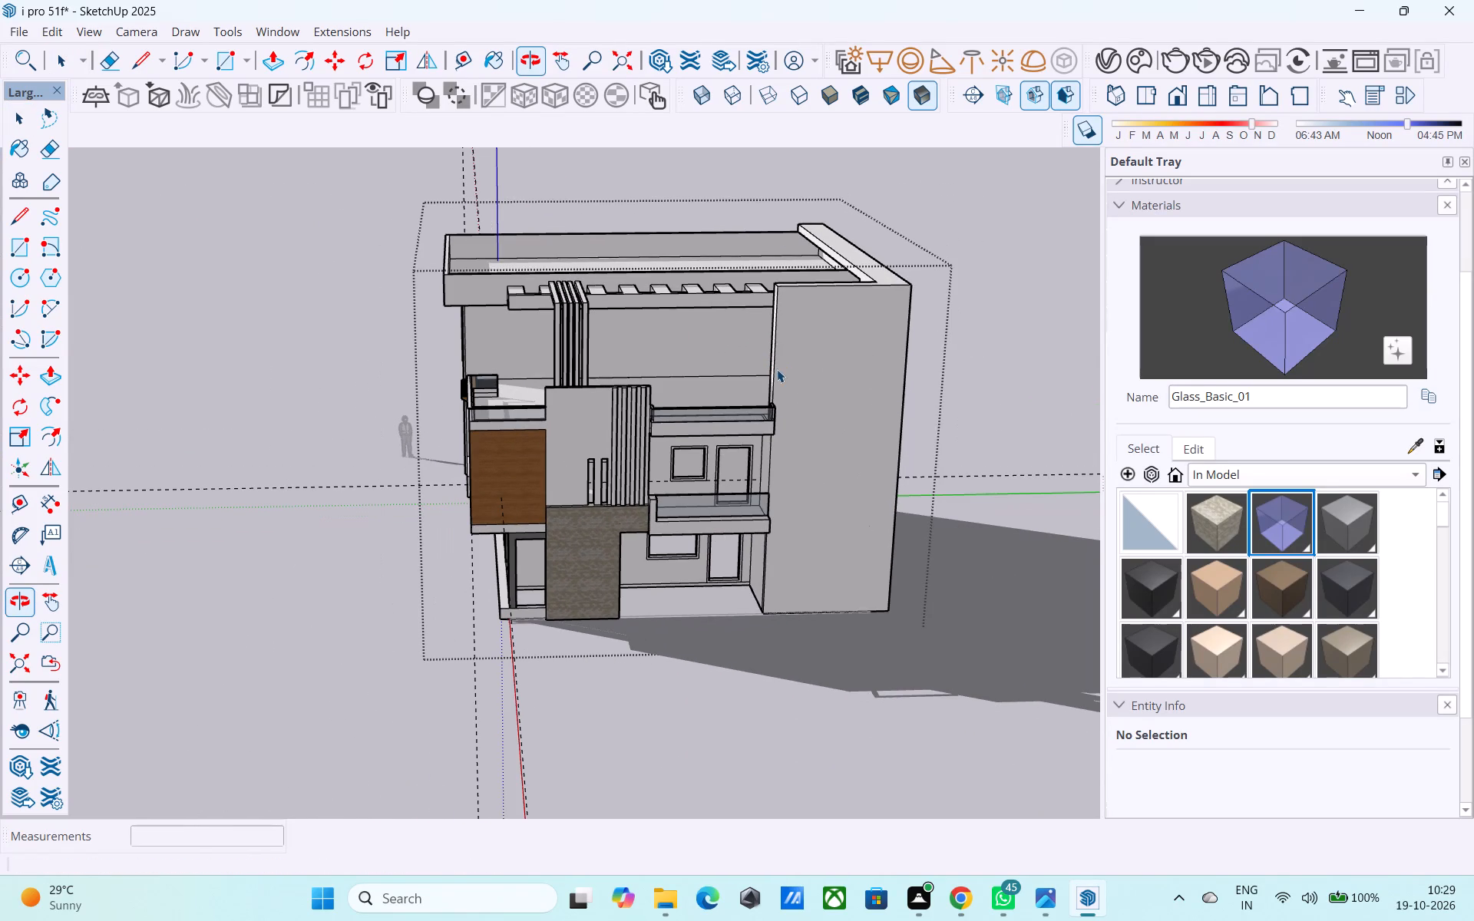
middle_drag(747, 319, 1107, 307)
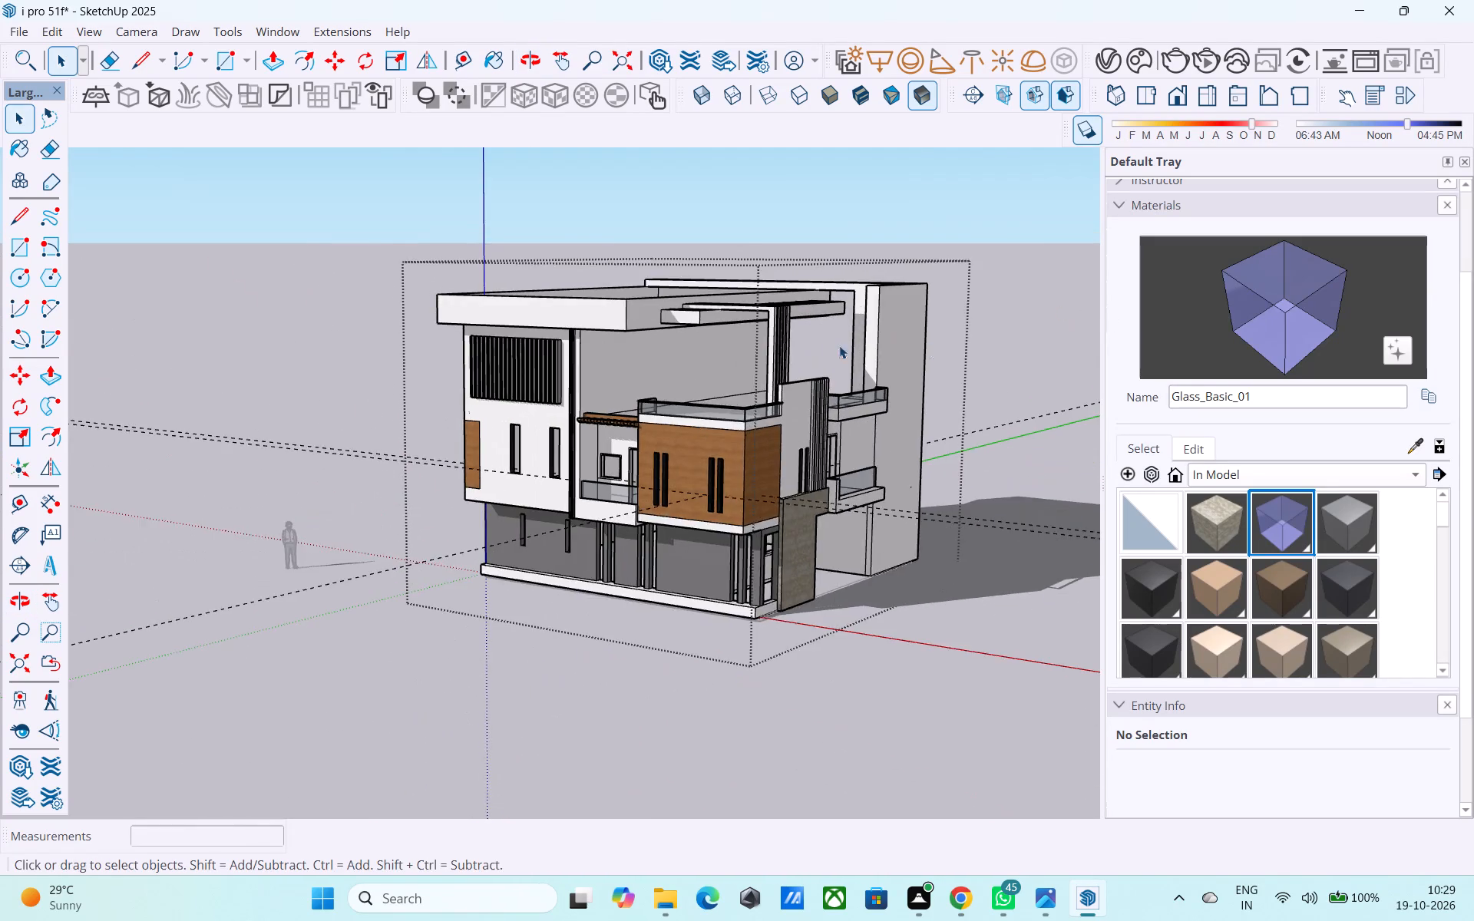
Offset the large upper-floor wall face behind the glass-railed terrace inward by 1'.
scroll(768, 345, up, 6)
middle_drag(713, 335, 637, 315)
scroll(587, 346, up, 3)
click(562, 356)
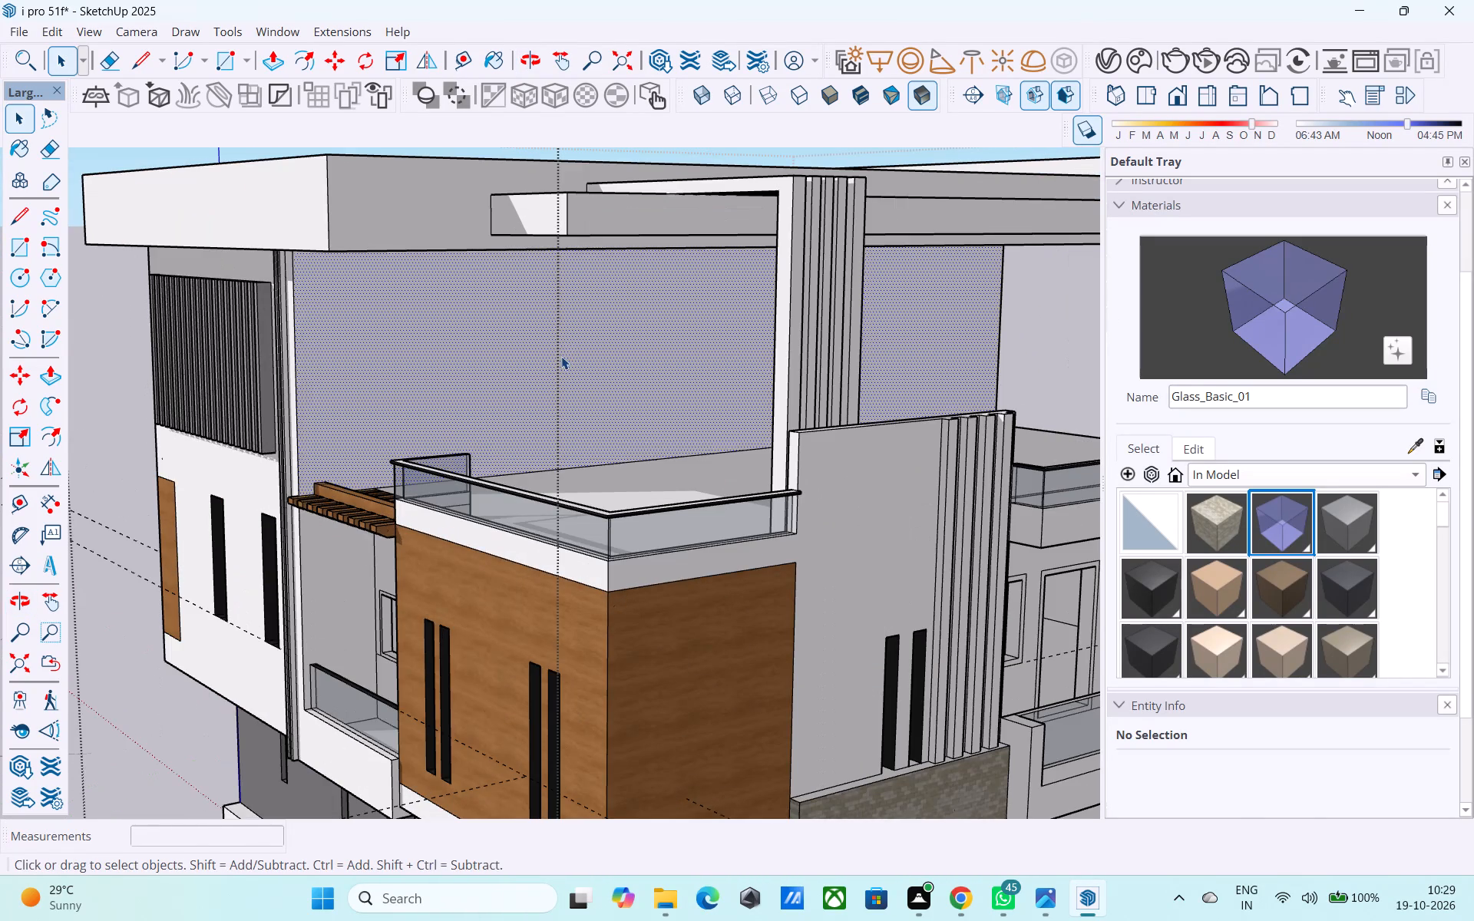
key(f)
click(561, 354)
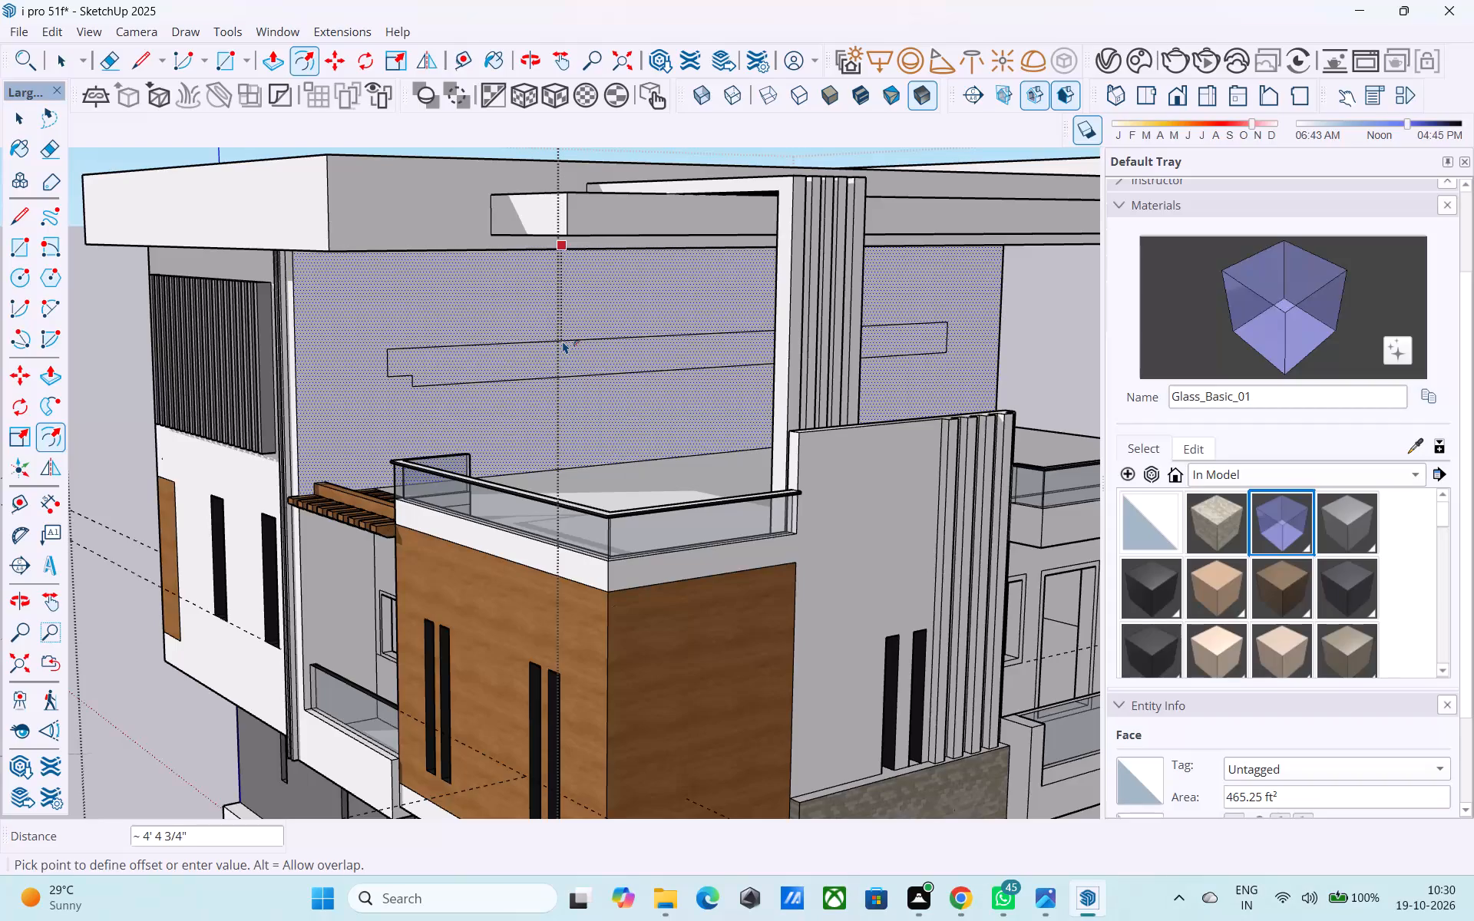
text(2')
key(Return)
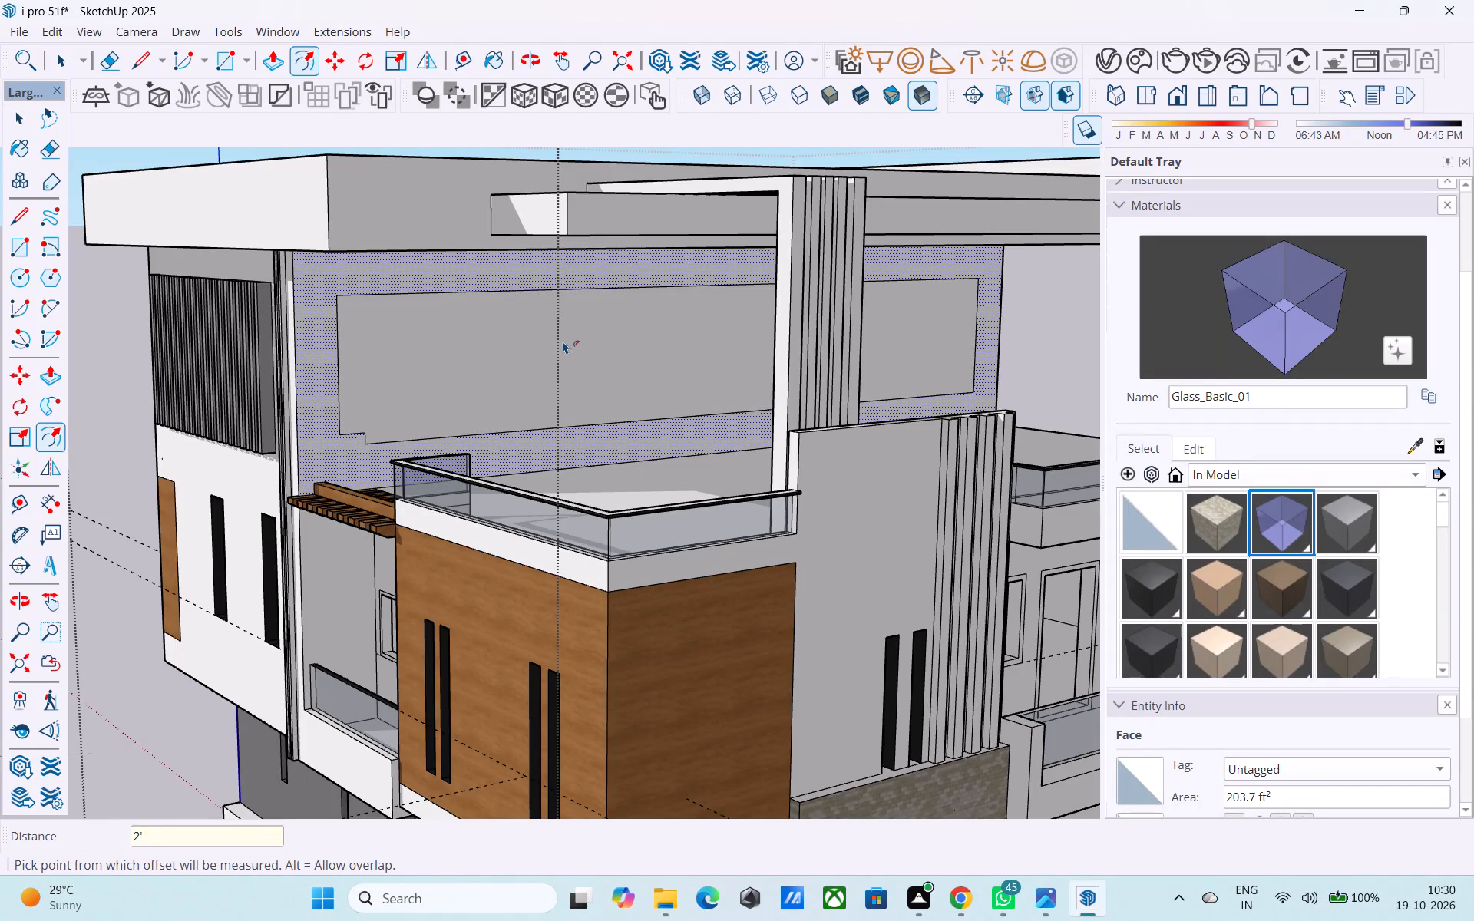
text(1')
key(Return)
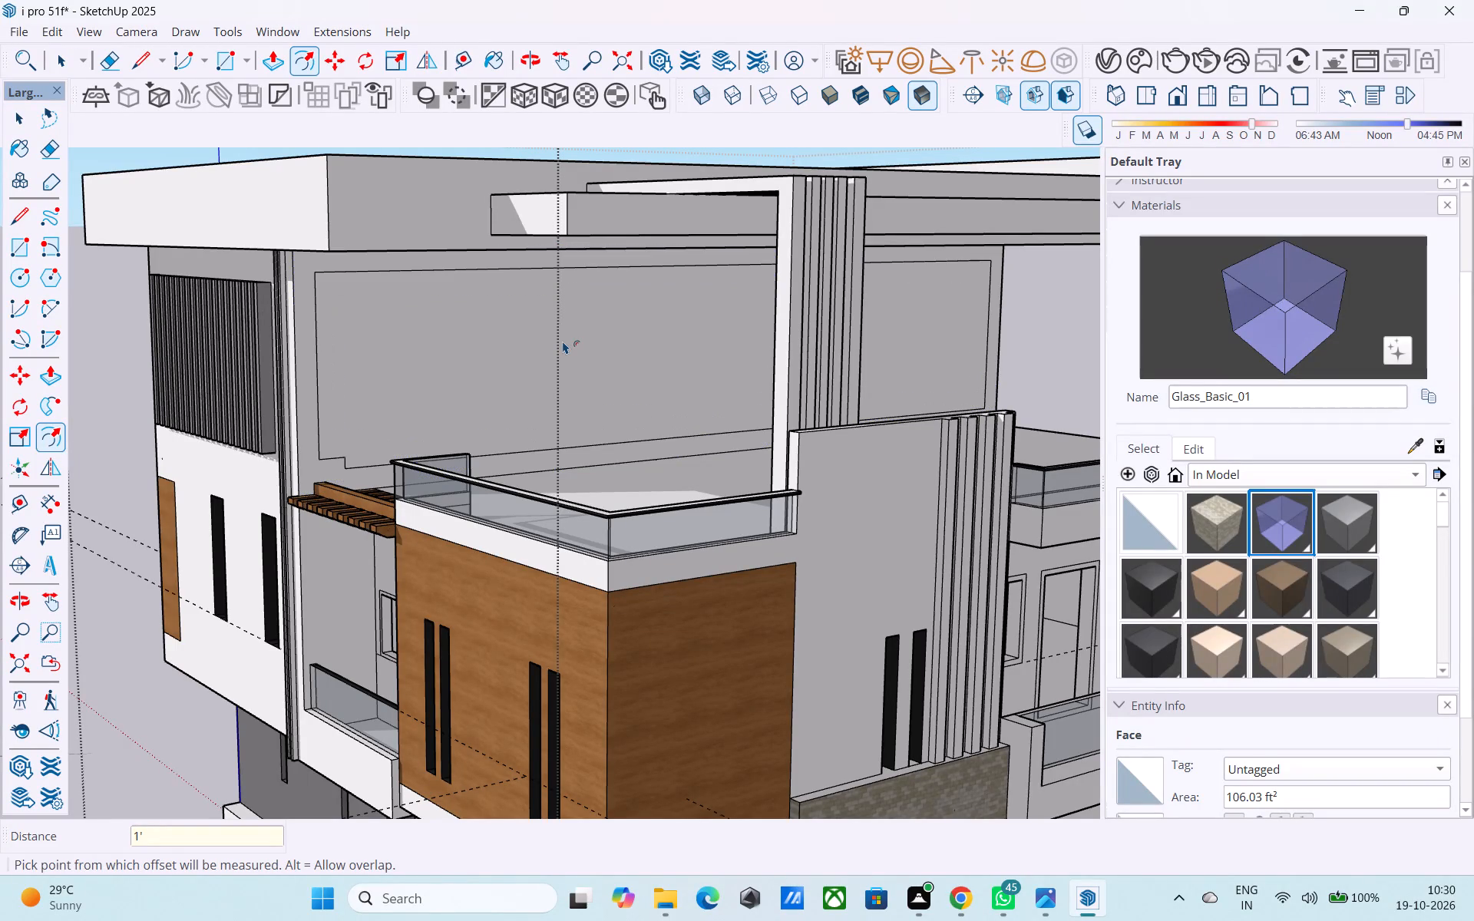
Square off the notched lower corner of the offset outline above the wood pergola, drawing the missing edges and erasing the stepped ones.
key(l)
scroll(401, 421, up, 7)
click(321, 491)
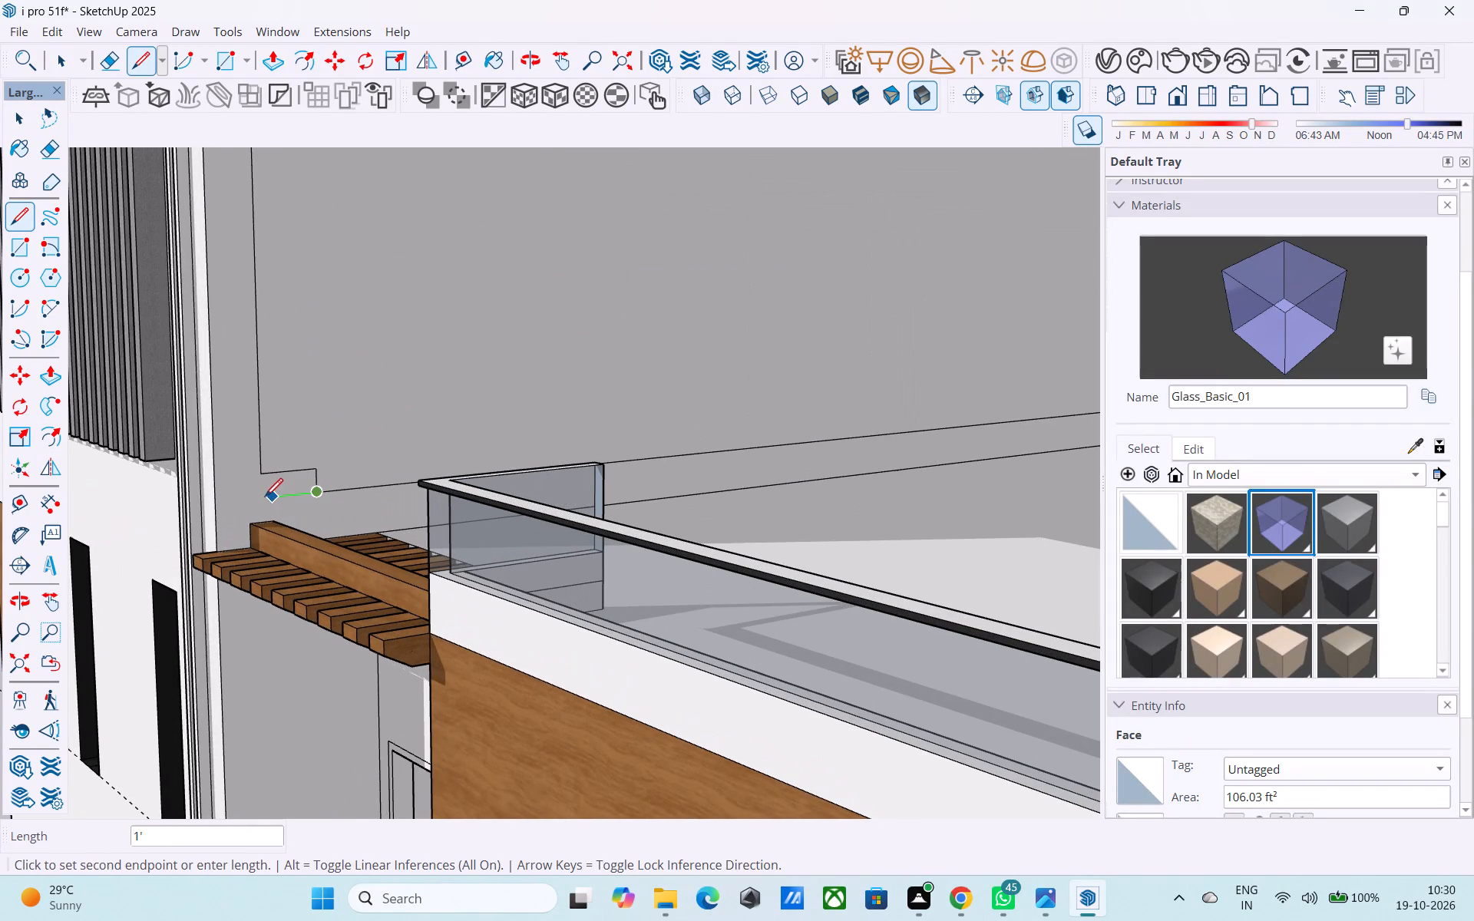
click(263, 498)
key(l)
scroll(257, 480, up, 3)
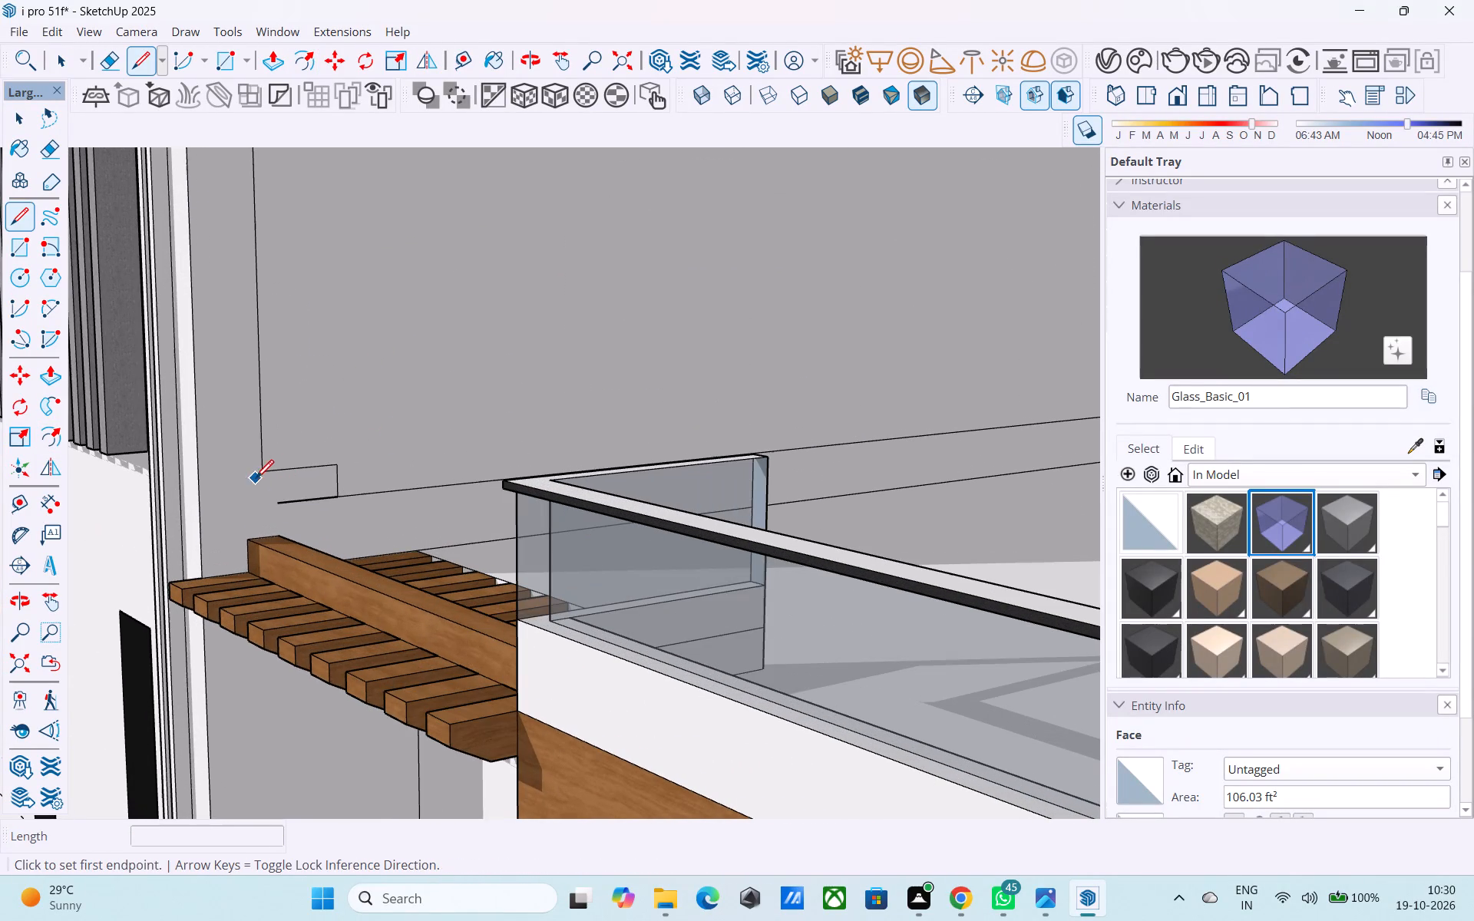
click(260, 467)
click(266, 507)
click(278, 504)
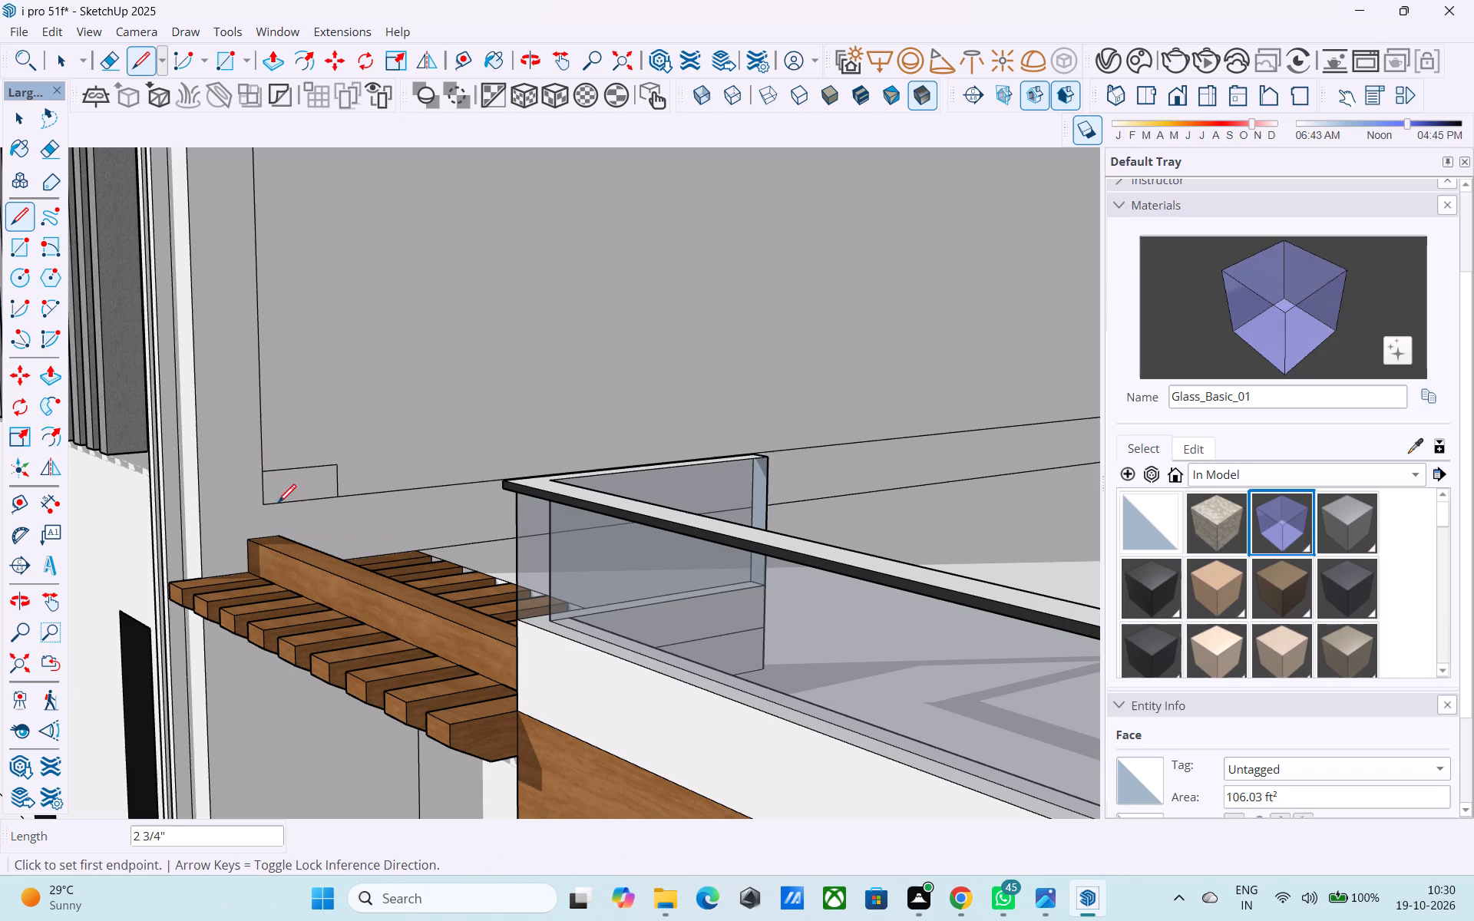
key(e)
drag(347, 459, 328, 473)
scroll(342, 447, down, 6)
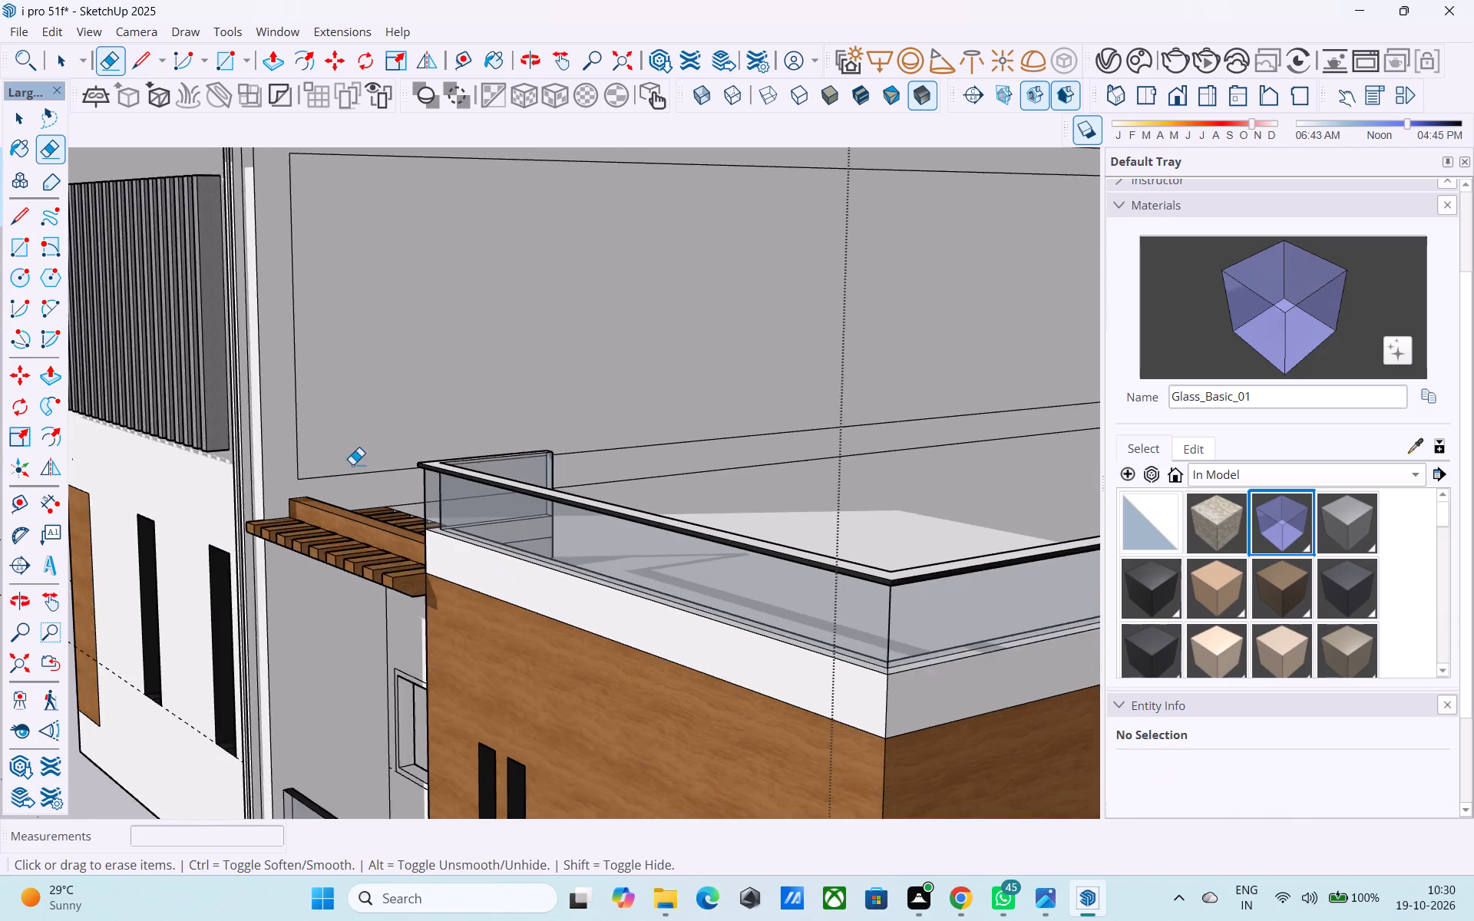
Extend the offset outline's vertical edge at the wall's far end 1' down to the terrace floor.
scroll(352, 464, down, 9)
middle_drag(445, 492, 452, 533)
scroll(487, 503, down, 2)
middle_drag(494, 503, 487, 536)
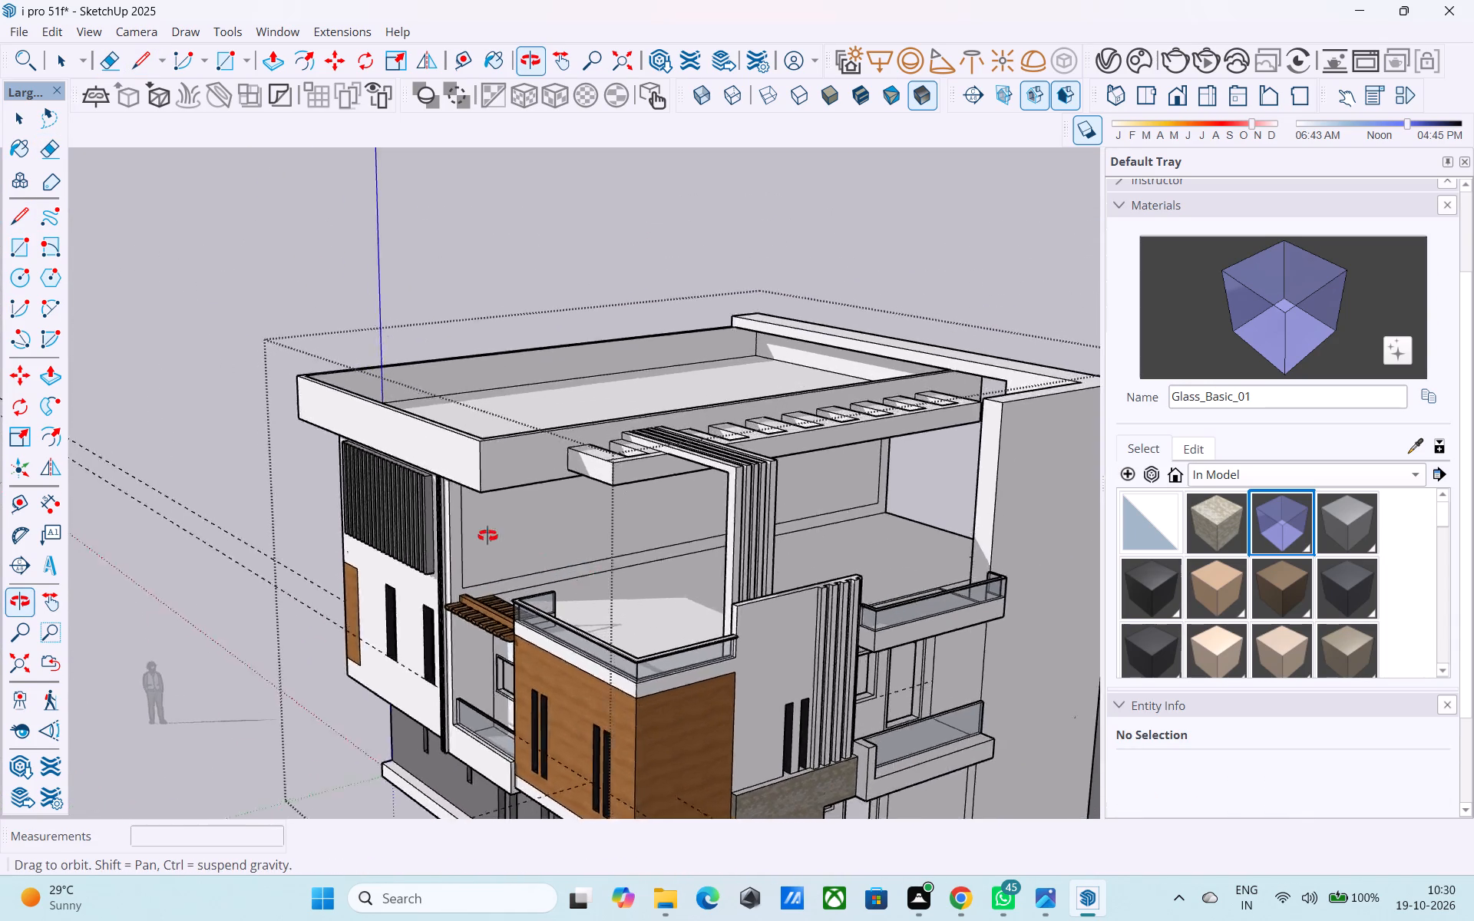
middle_drag(487, 536, 216, 468)
middle_drag(382, 437, 596, 499)
middle_drag(673, 477, 713, 502)
scroll(719, 505, up, 7)
shift+middle_drag(721, 452, 669, 463)
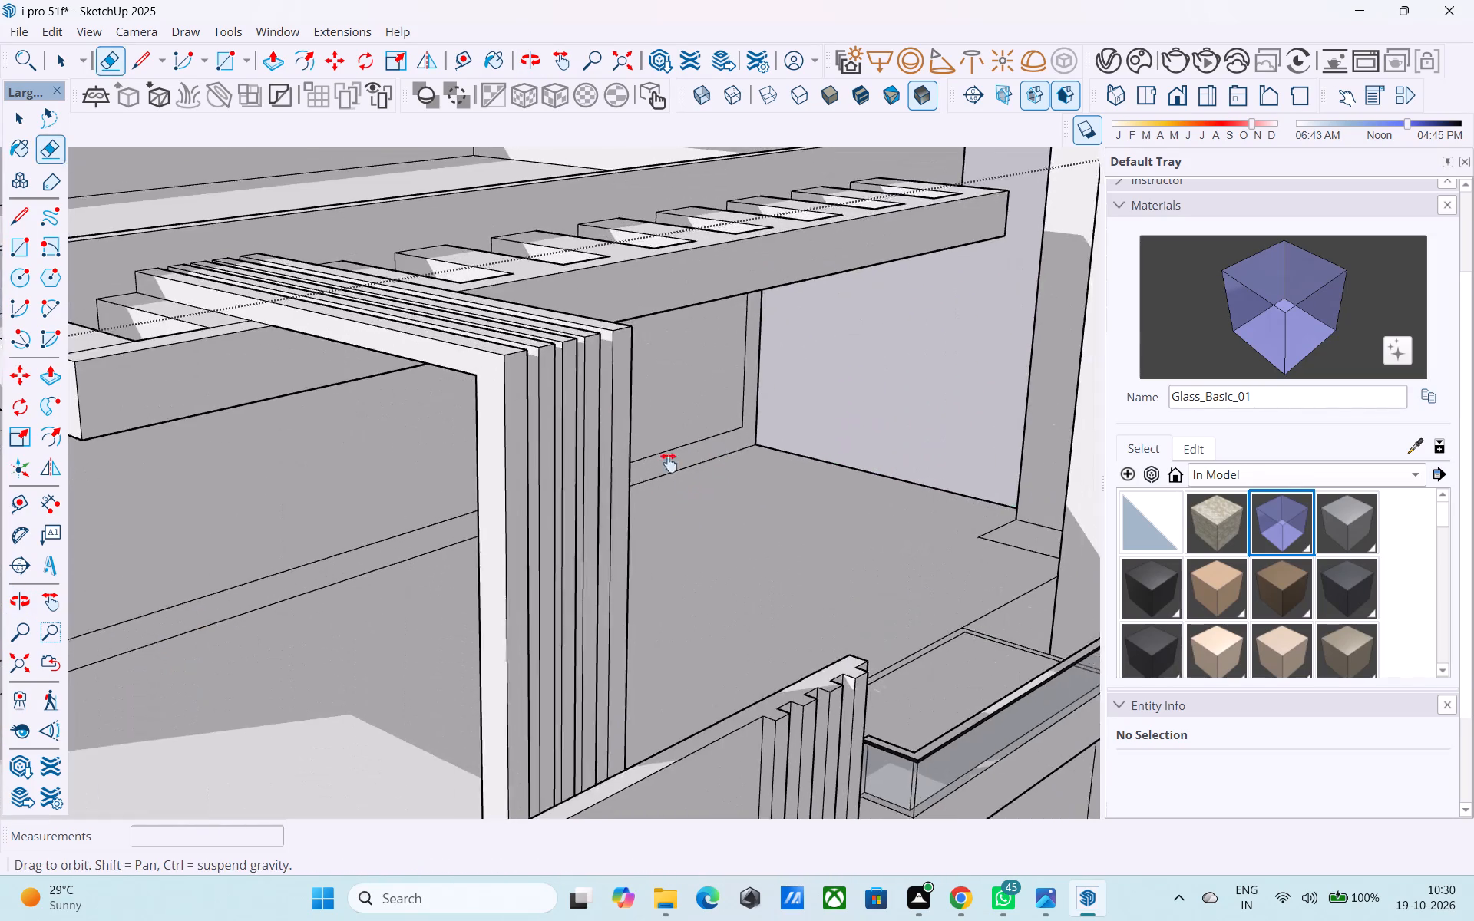
shift+middle_drag(669, 463, 640, 458)
key(l)
scroll(670, 450, up, 3)
click(676, 424)
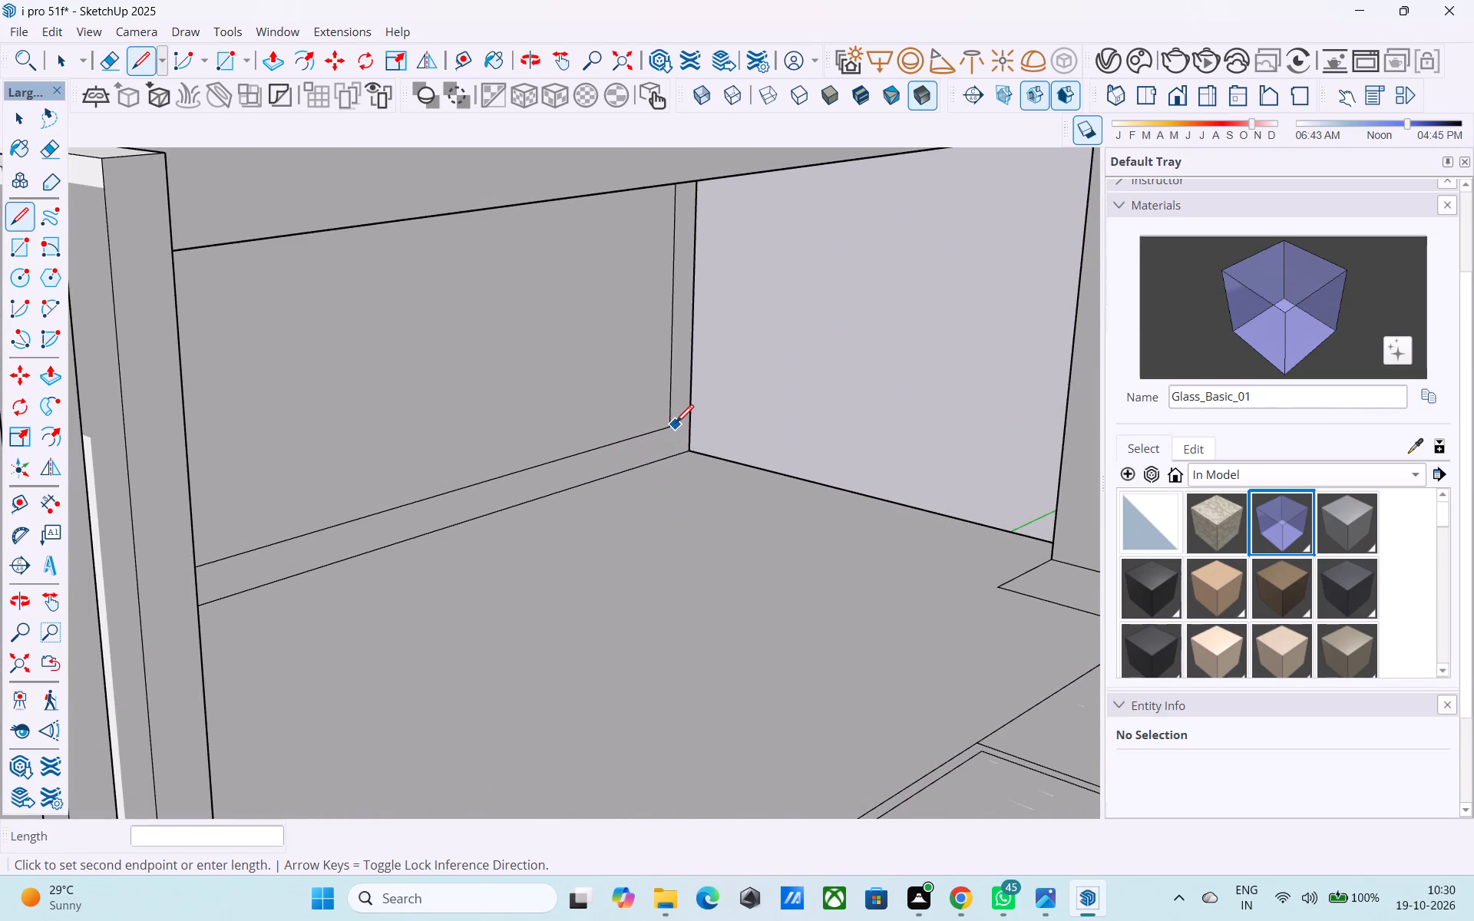
key(l)
scroll(676, 424, up, 4)
click(669, 424)
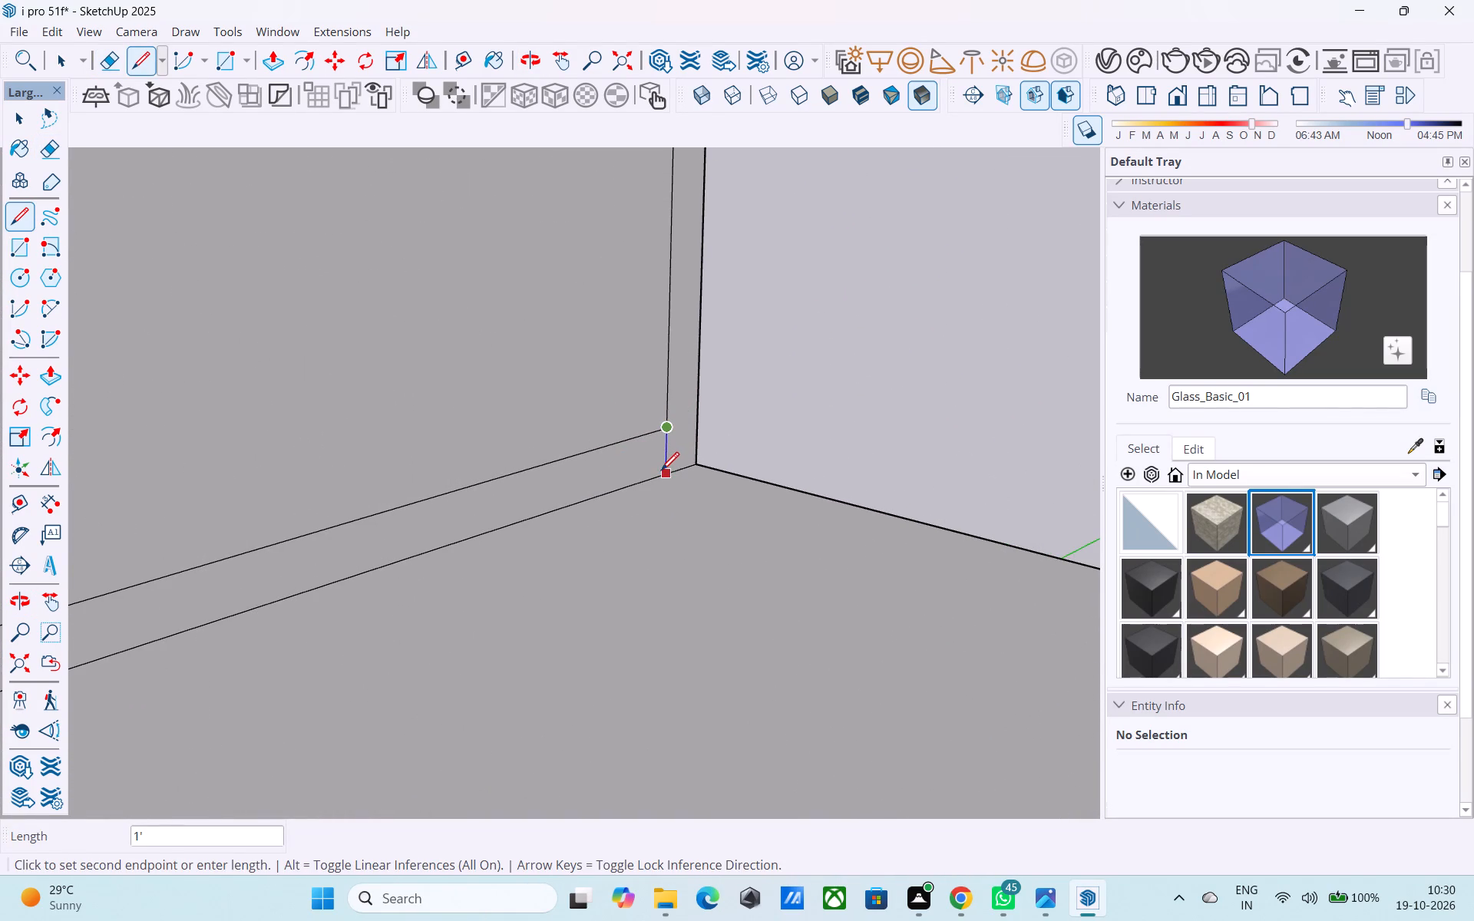
click(661, 472)
Erase the offset outline's bottom line along the upper terrace wall.
key(space)
key(e)
drag(584, 464, 556, 414)
scroll(823, 441, down, 12)
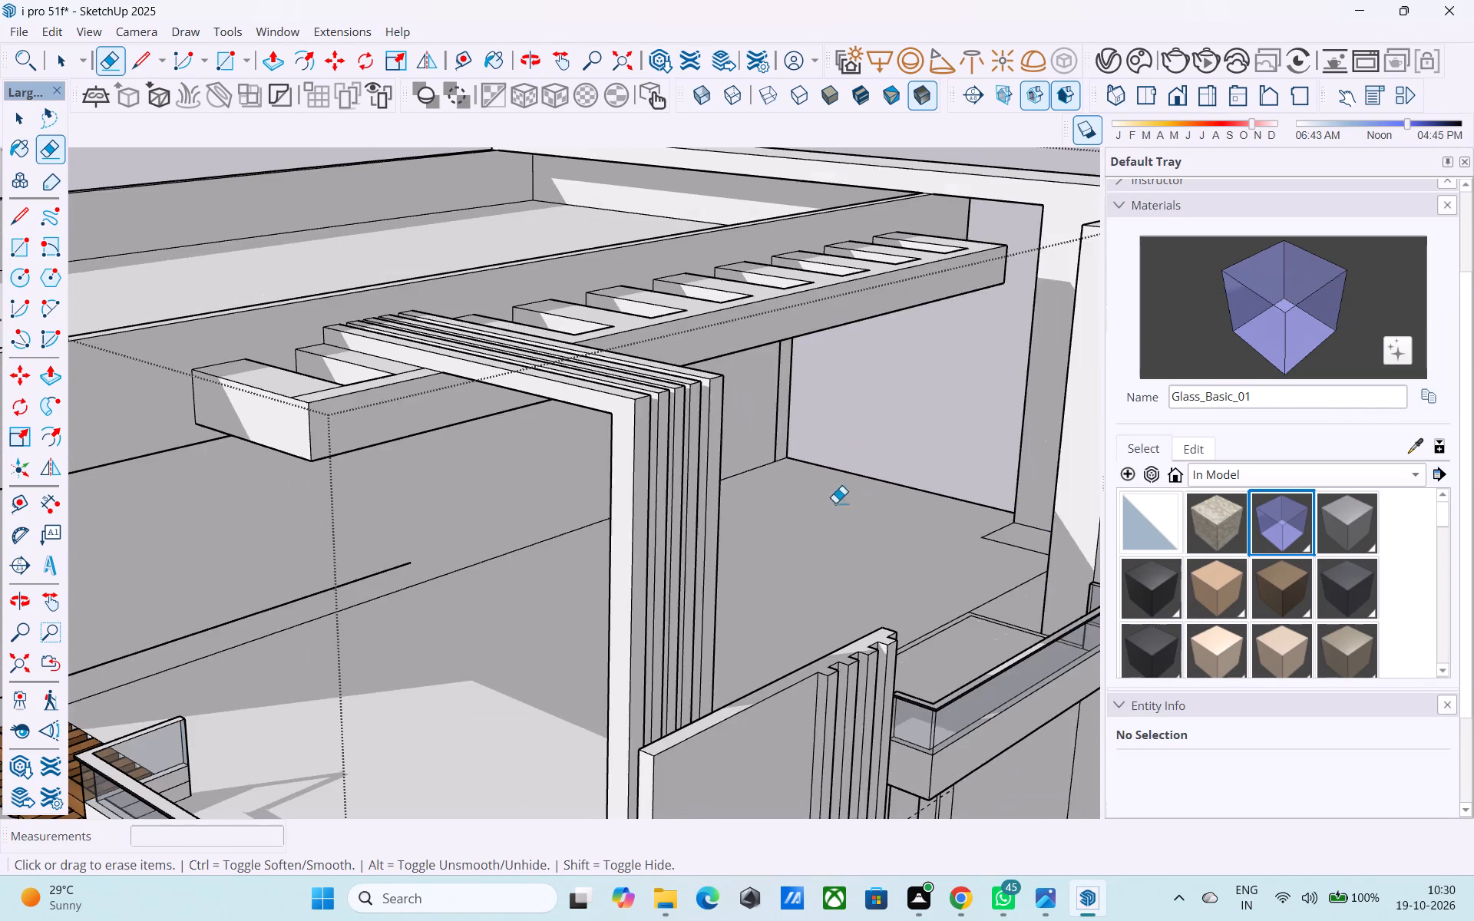
middle_drag(651, 569, 633, 563)
scroll(487, 566, down, 4)
click(198, 649)
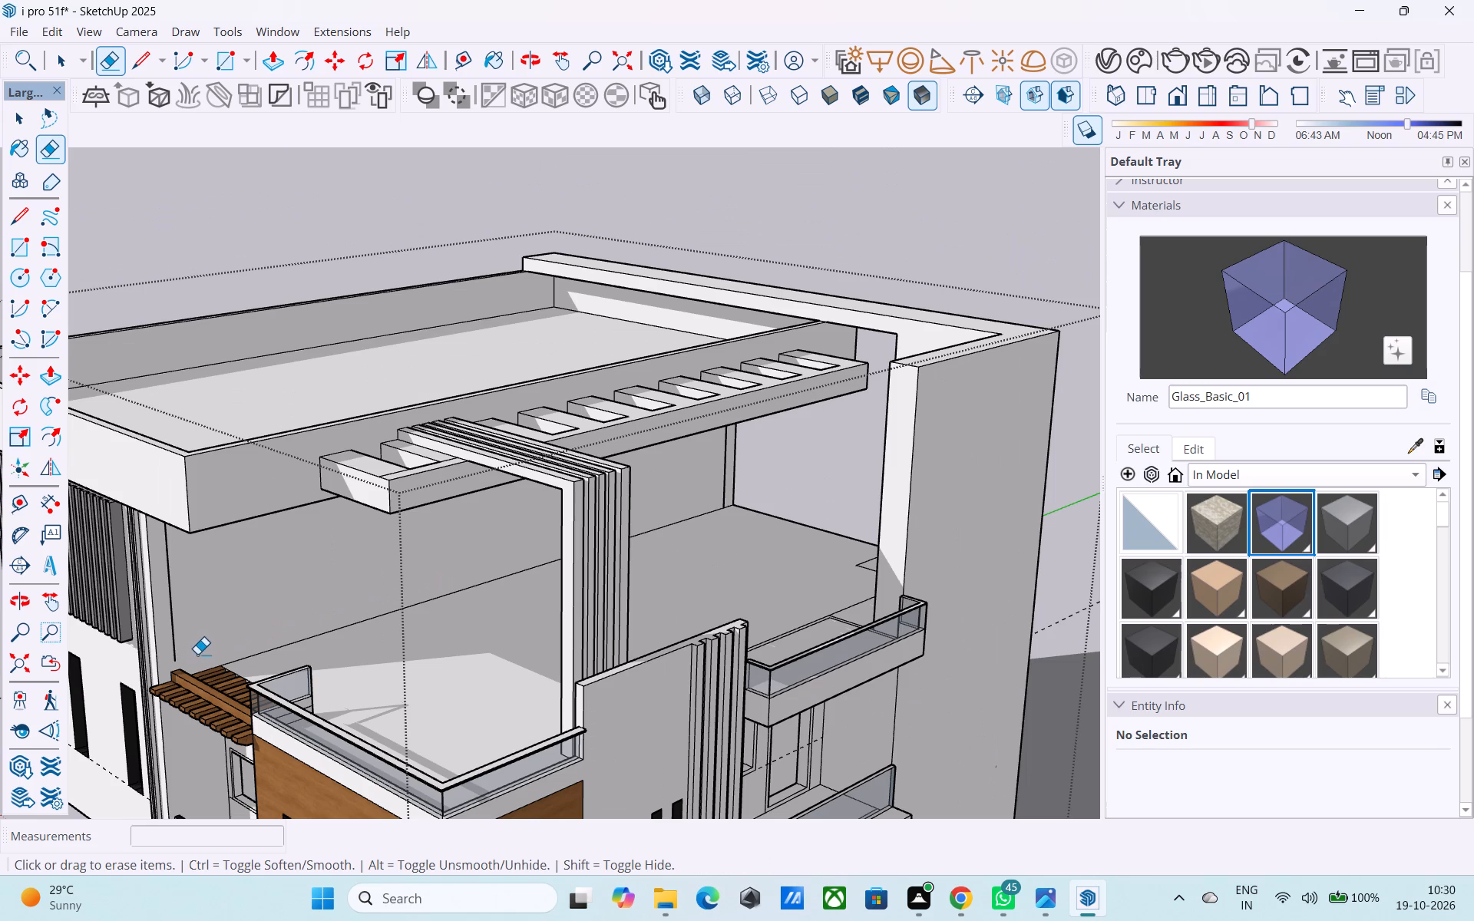
Extend the offset outline's vertical edge at the wood pergola end down to the pergola beam.
middle_drag(197, 654, 242, 579)
scroll(233, 592, up, 12)
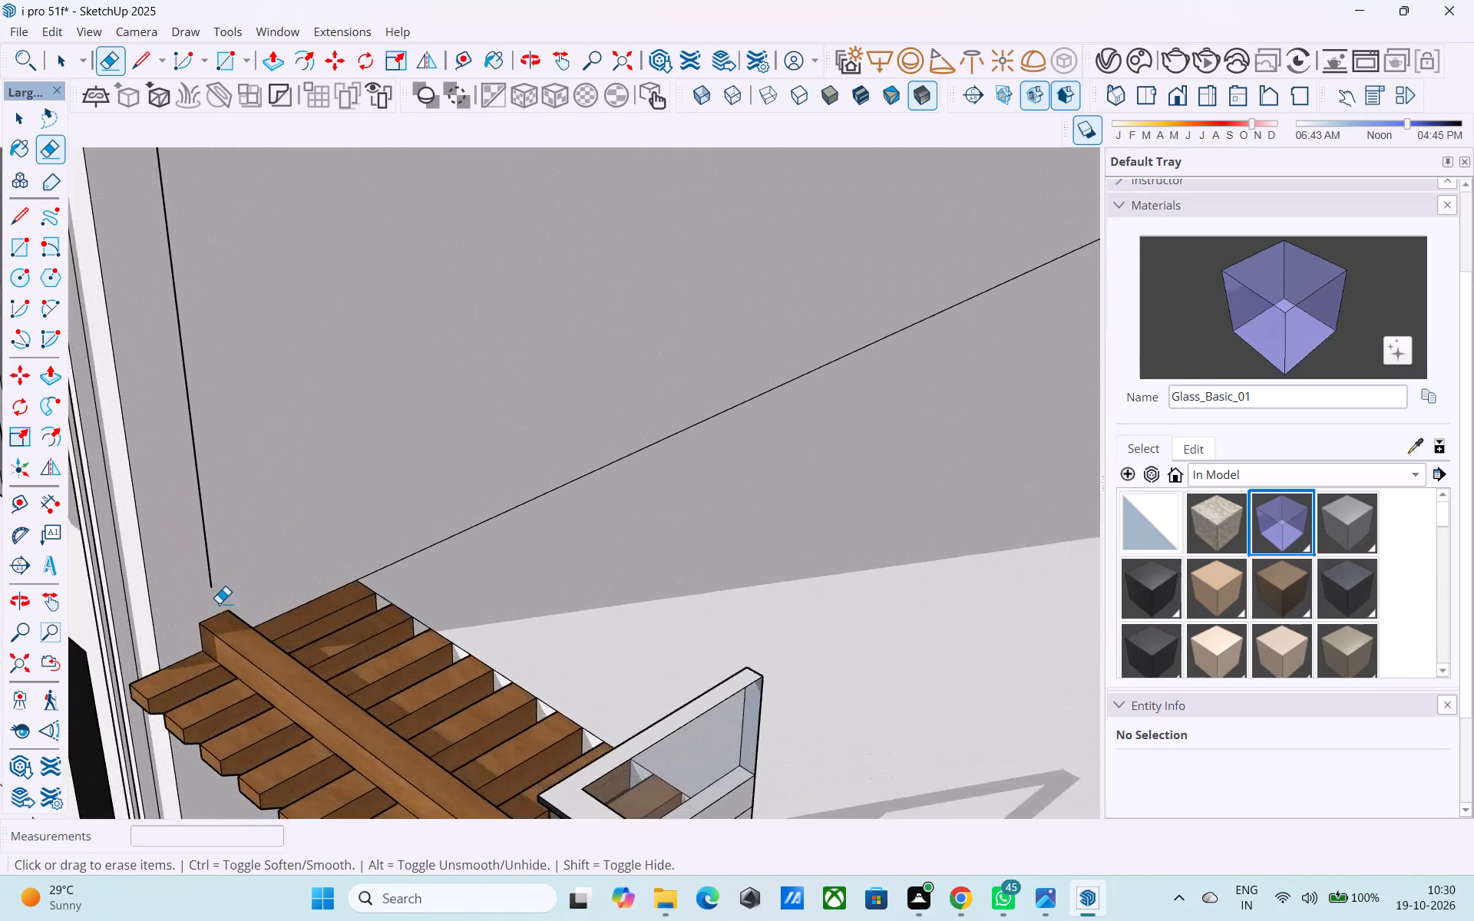
key(l)
click(215, 582)
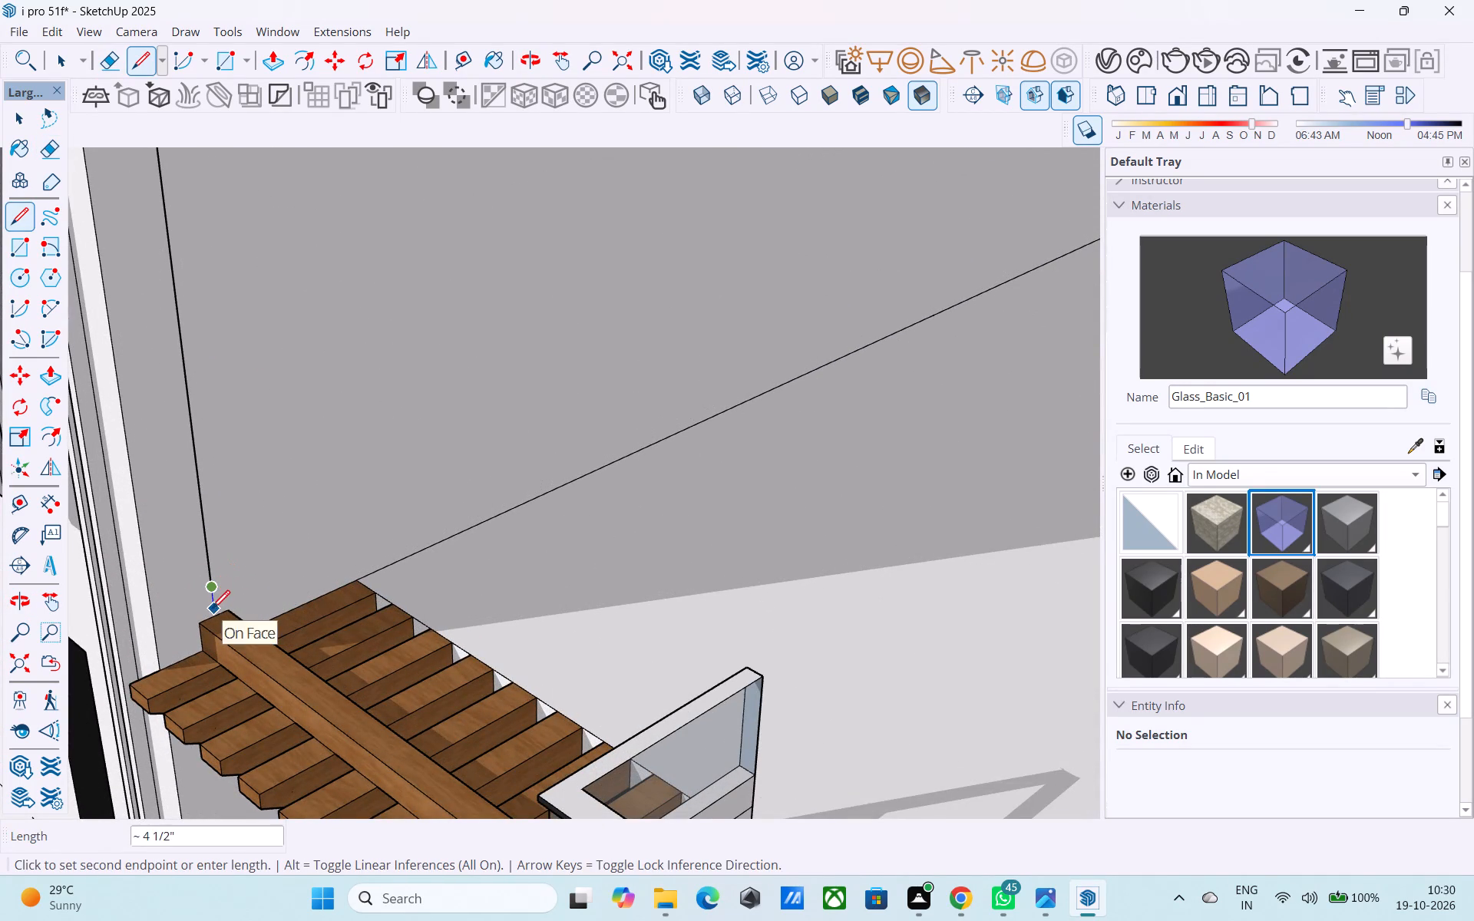
click(213, 619)
Draw a 7' by 3' door rectangle on the upper terrace wall, standing on the floor 1' from the outline's far vertical edge.
scroll(274, 619, down, 9)
middle_drag(452, 642, 297, 560)
scroll(332, 478, down, 5)
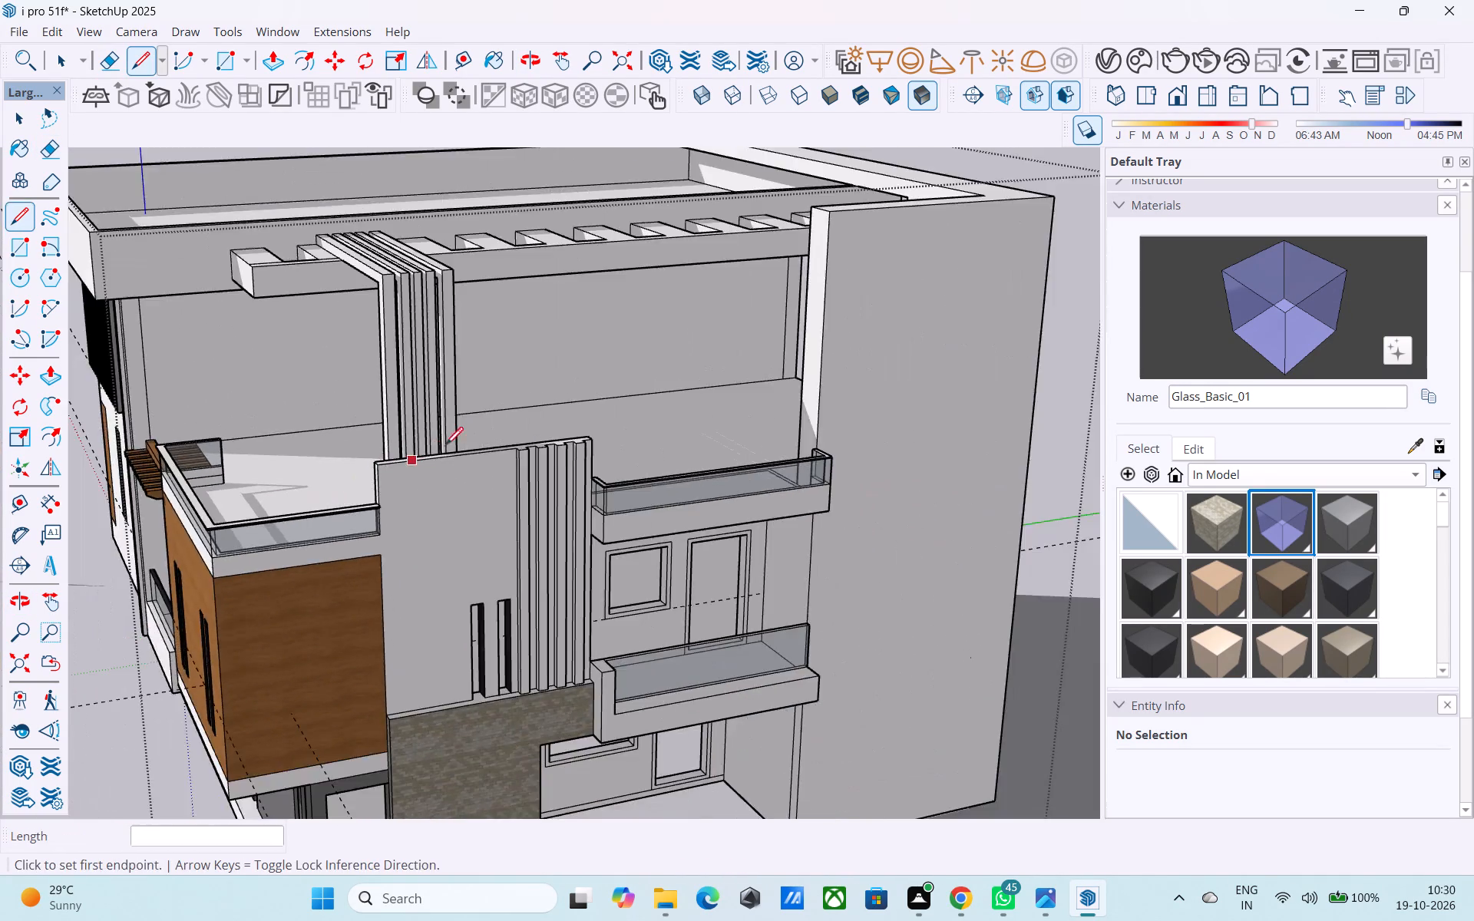
middle_drag(461, 440, 415, 526)
middle_drag(657, 505, 282, 470)
shift+middle_drag(303, 467, 473, 577)
scroll(629, 616, up, 7)
key(space)
click(557, 612)
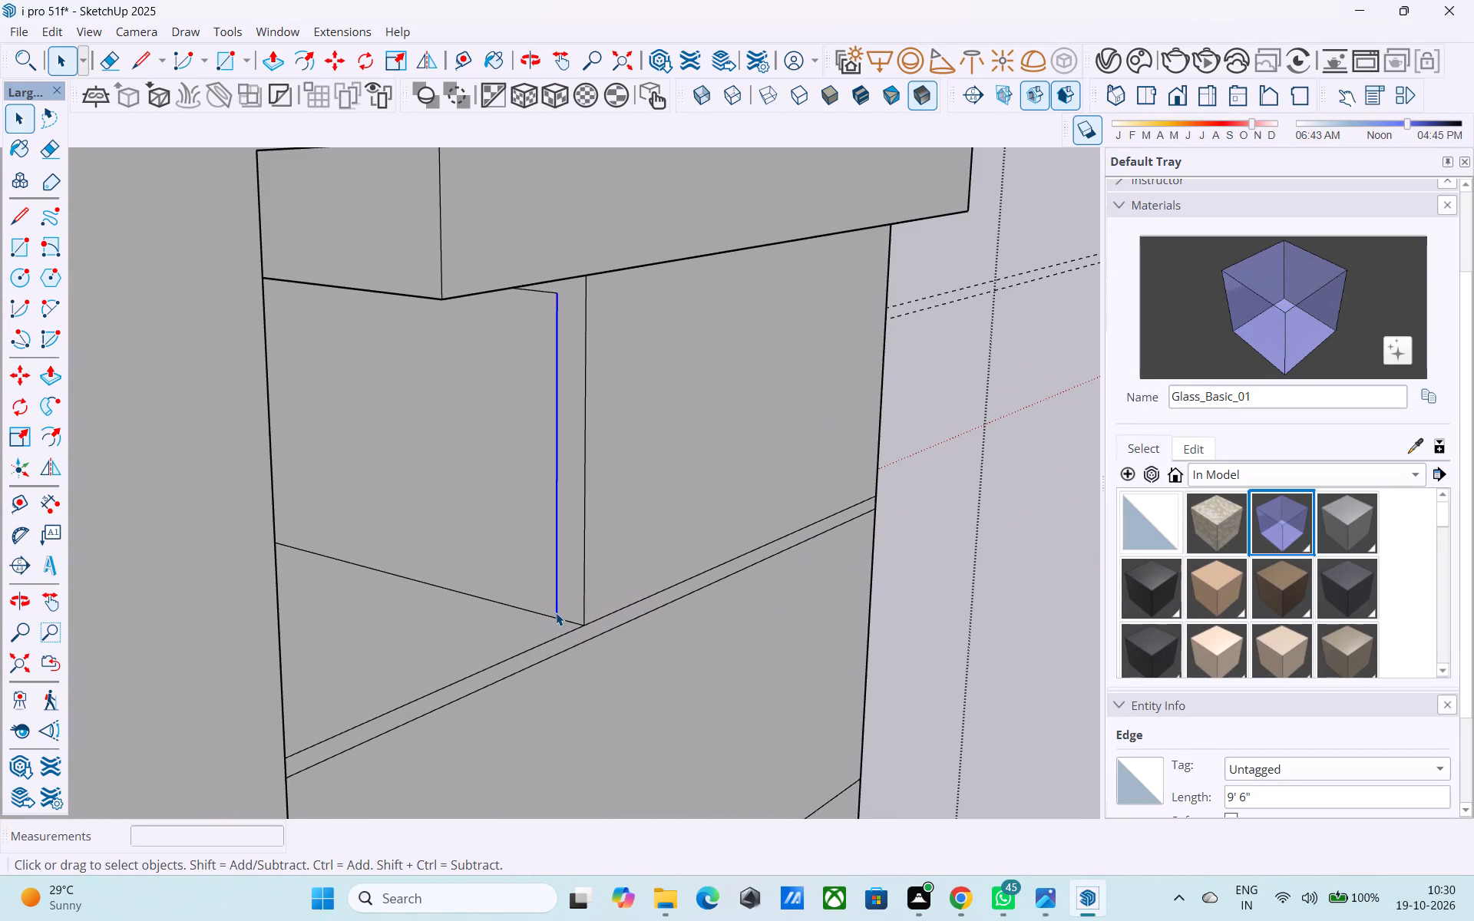
key(l)
click(556, 612)
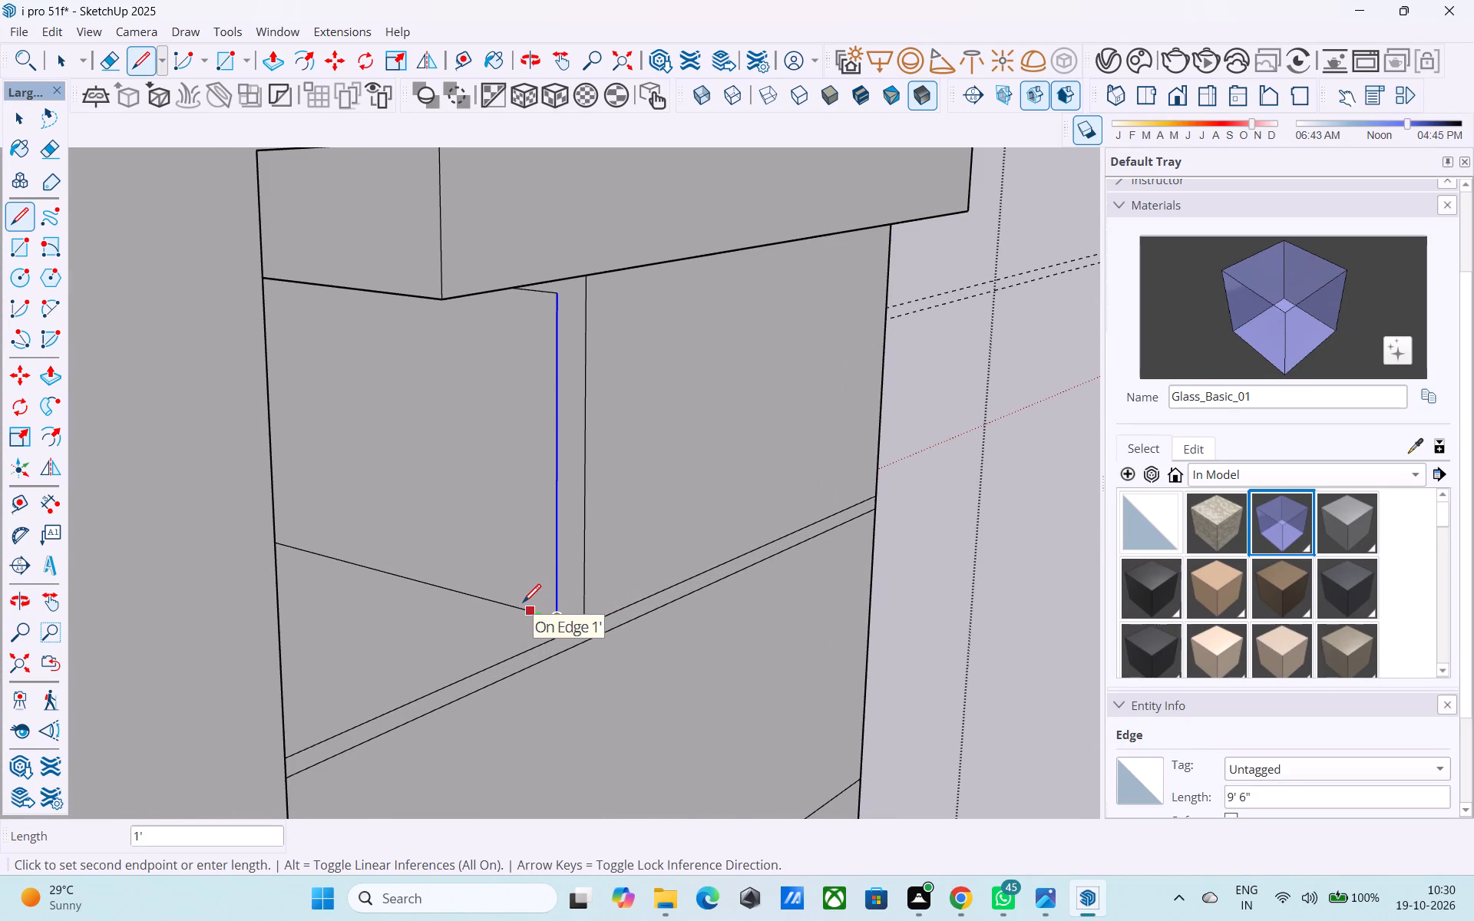
click(523, 604)
key(r)
click(529, 616)
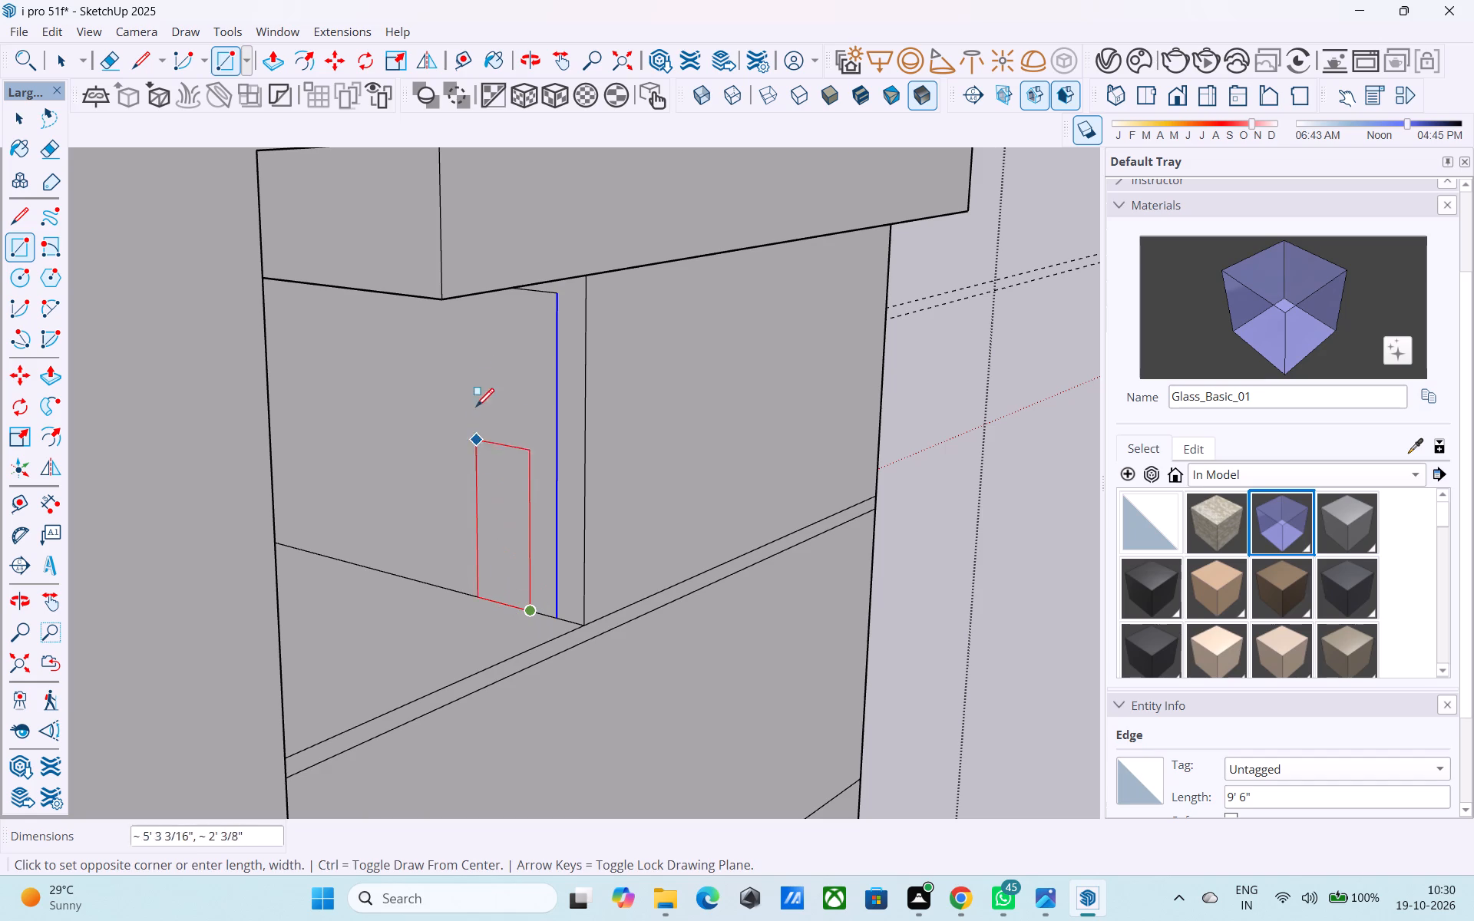
text(7',3')
key(Return)
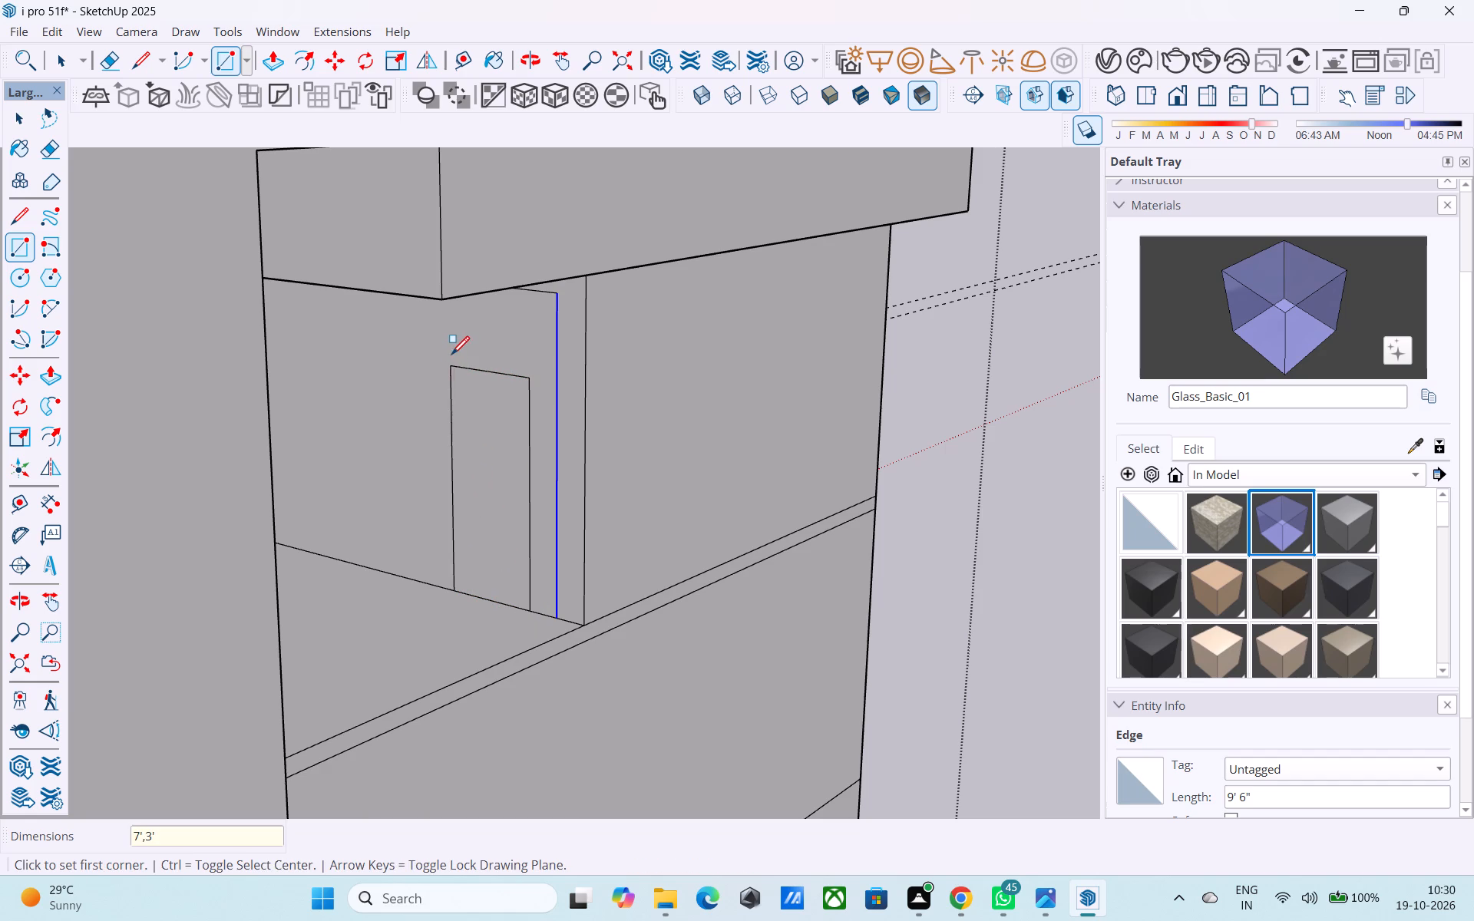
Offset the door rectangle inward by 2" to form its frame.
middle_drag(442, 344, 410, 391)
scroll(410, 391, up, 1)
key(space)
click(478, 474)
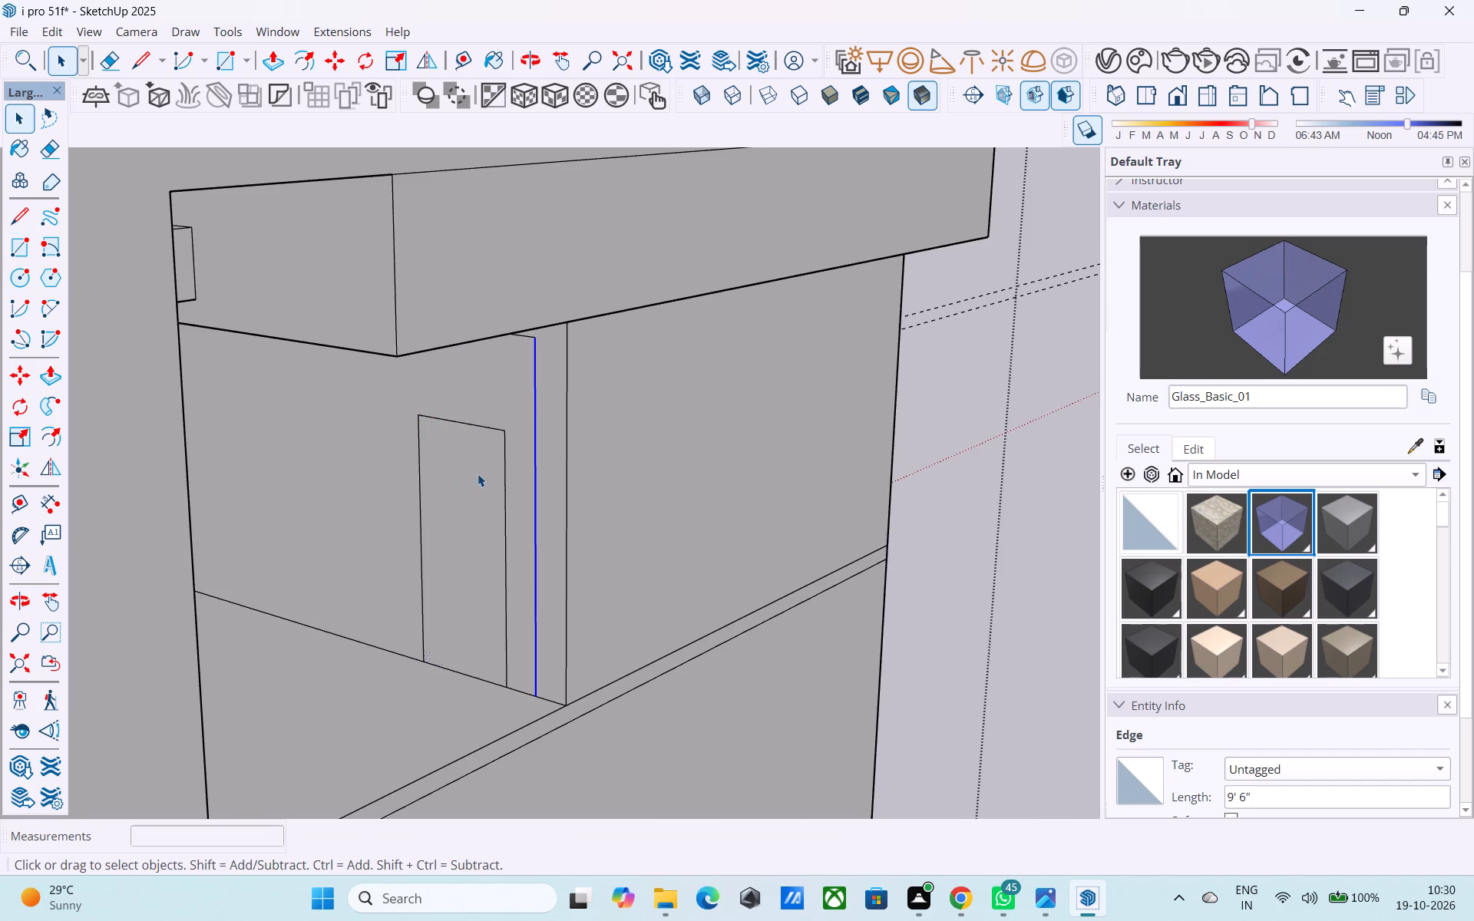
key(f)
click(478, 474)
text(2")
key(Return)
Push the face inside the door frame 9" through the wall to cut the opening.
key(space)
click(475, 470)
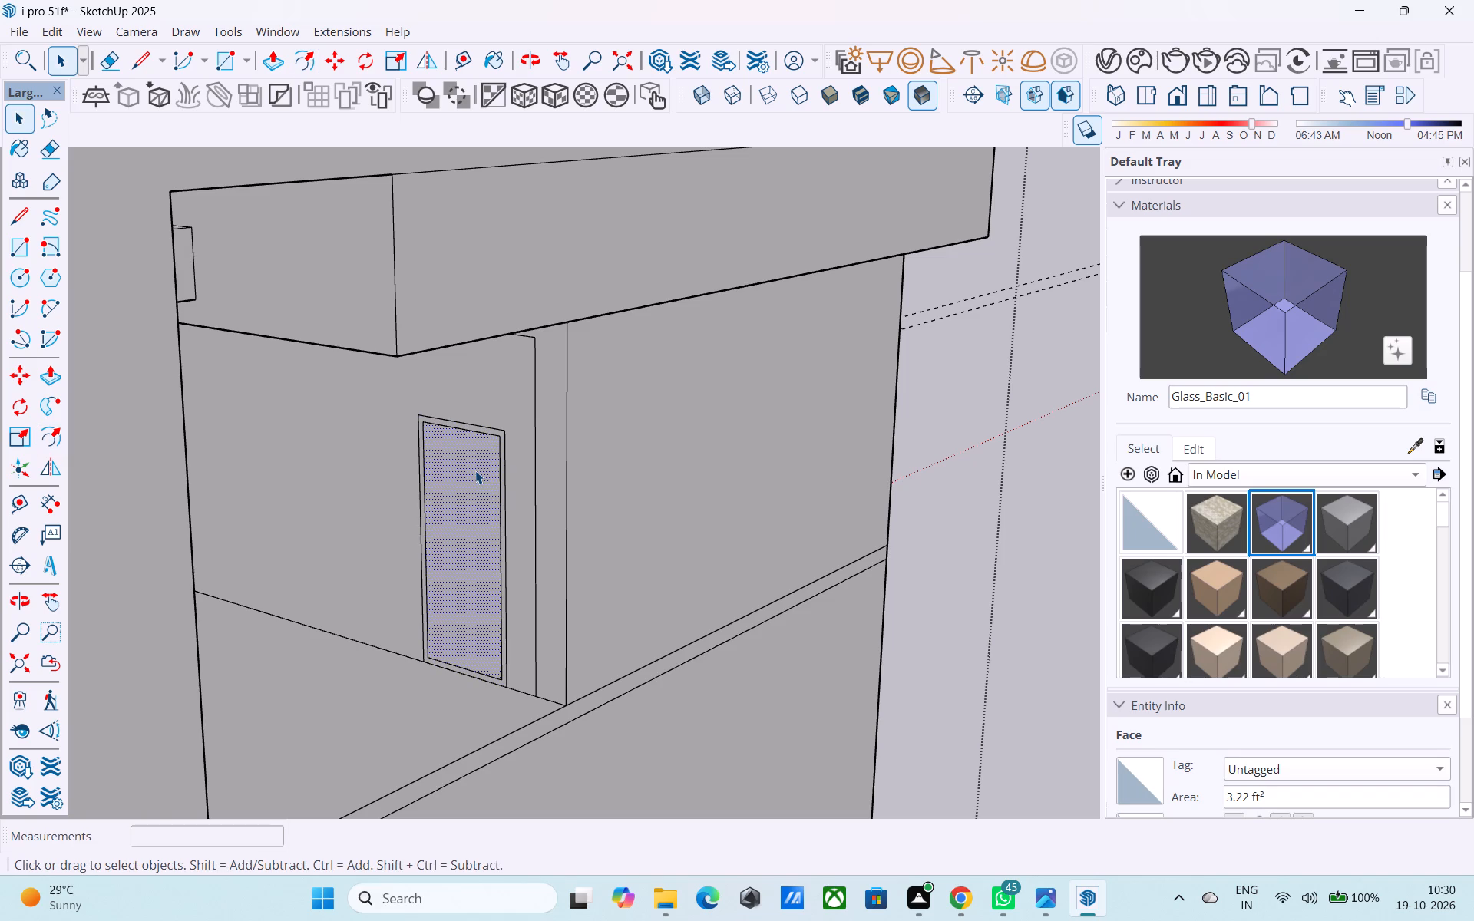
key(p)
click(476, 470)
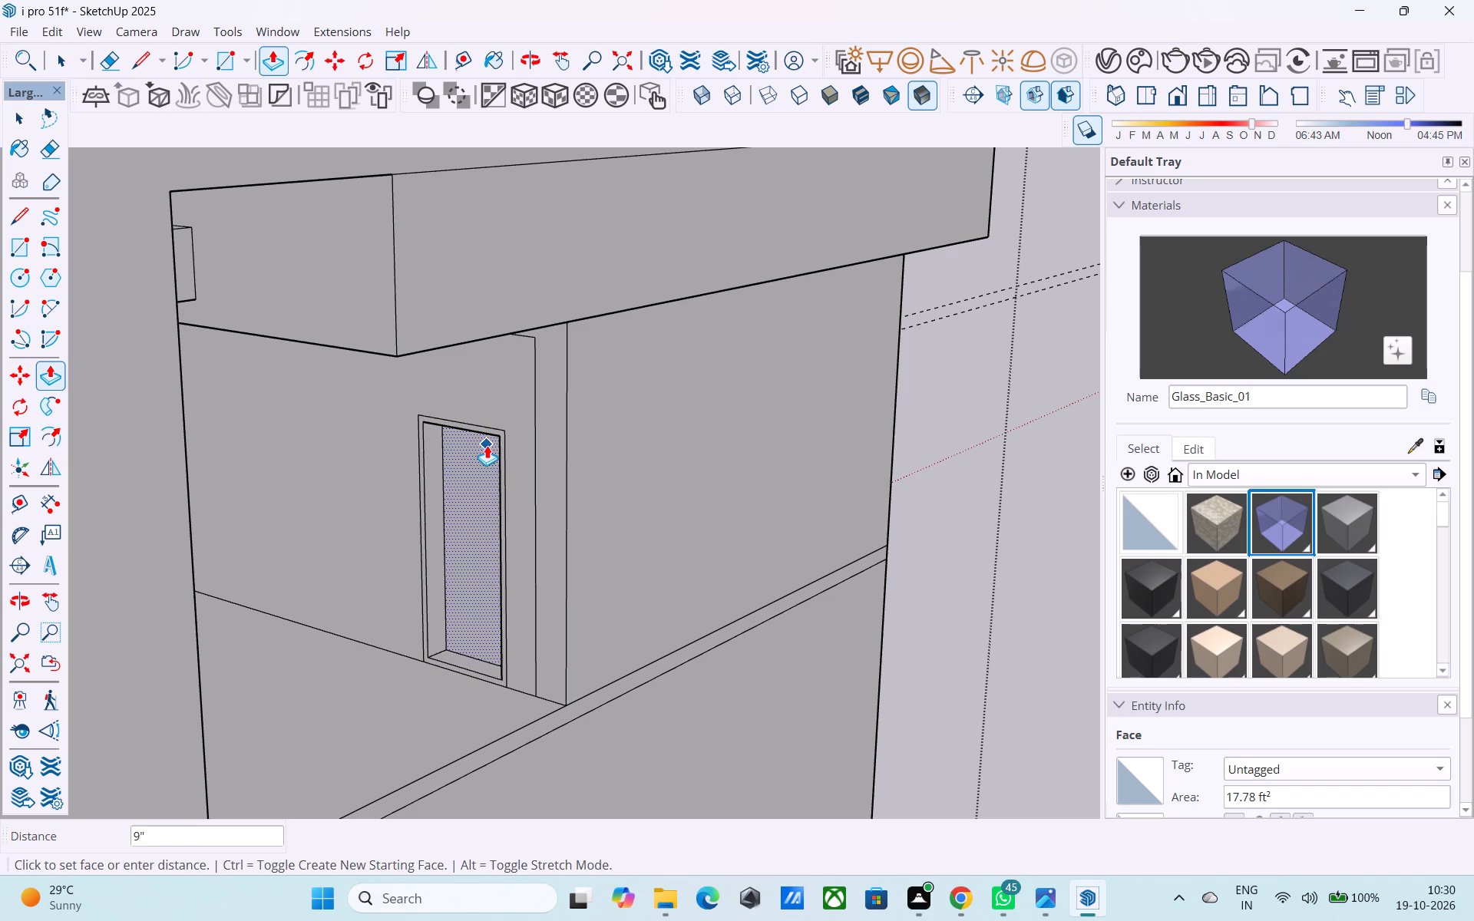
click(489, 445)
key(space)
Examine the new door opening and the upper terrace wall from the balcony side.
middle_drag(478, 458, 582, 454)
scroll(565, 453, down, 6)
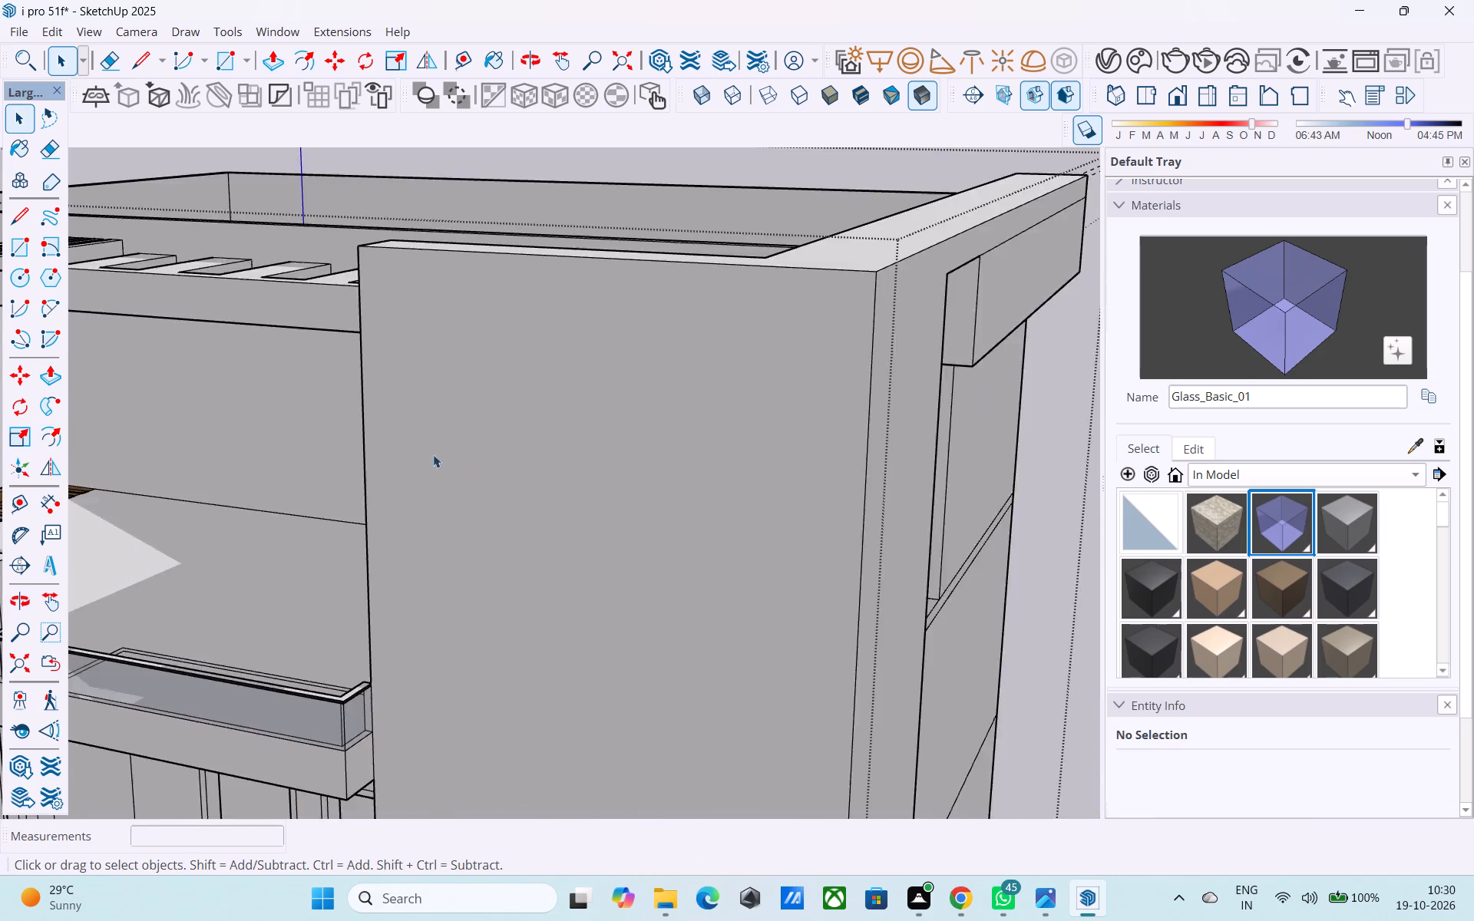
scroll(433, 454, down, 9)
middle_drag(422, 562, 738, 553)
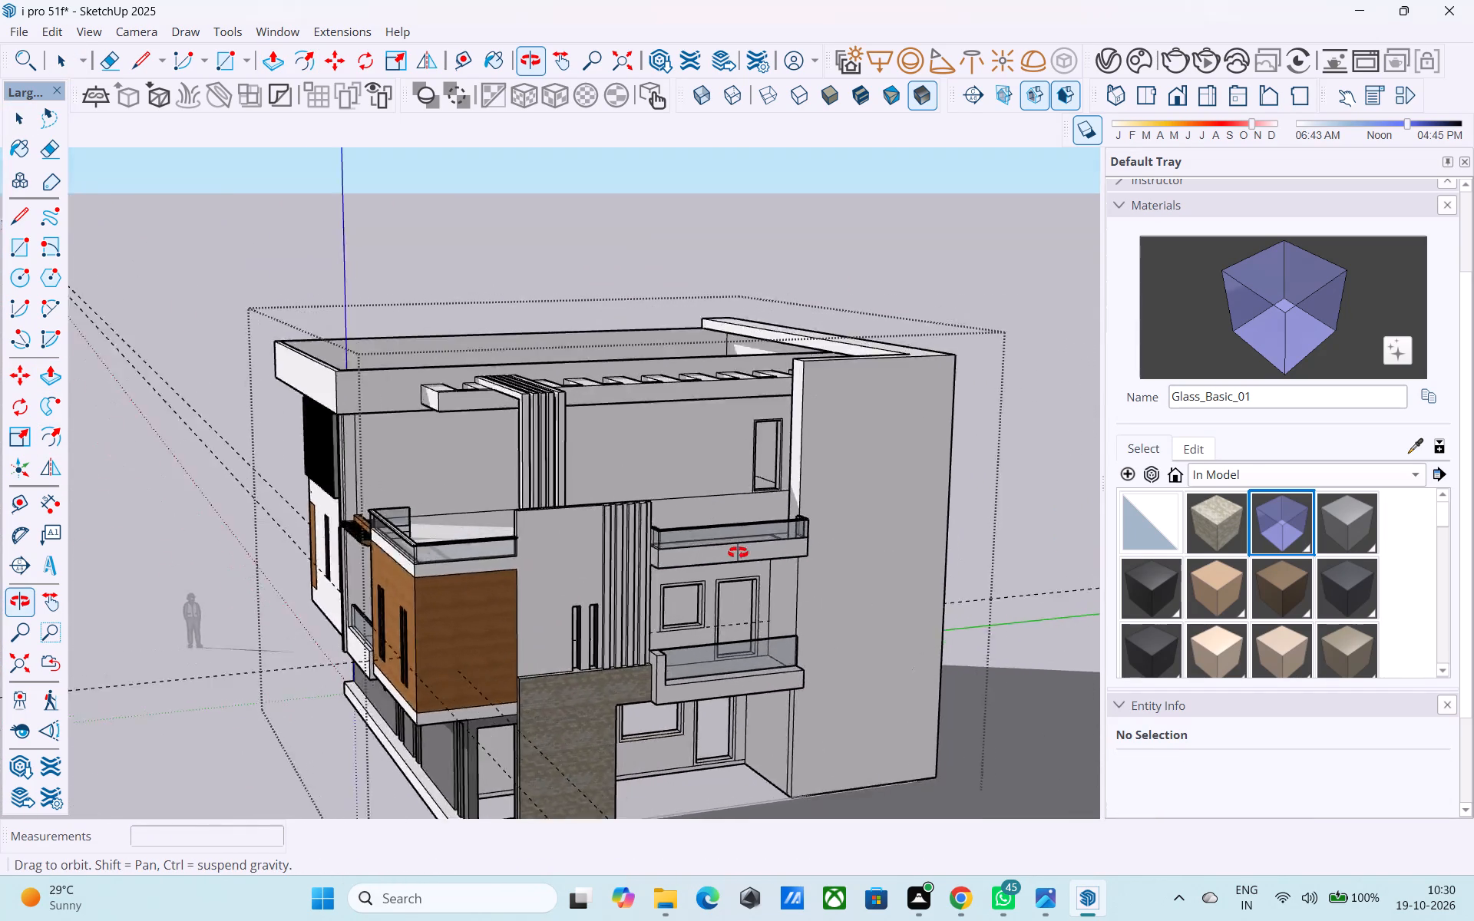
middle_drag(738, 553, 716, 587)
scroll(712, 578, up, 7)
scroll(563, 501, down, 2)
key(space)
middle_click(563, 501)
middle_drag(563, 495, 590, 548)
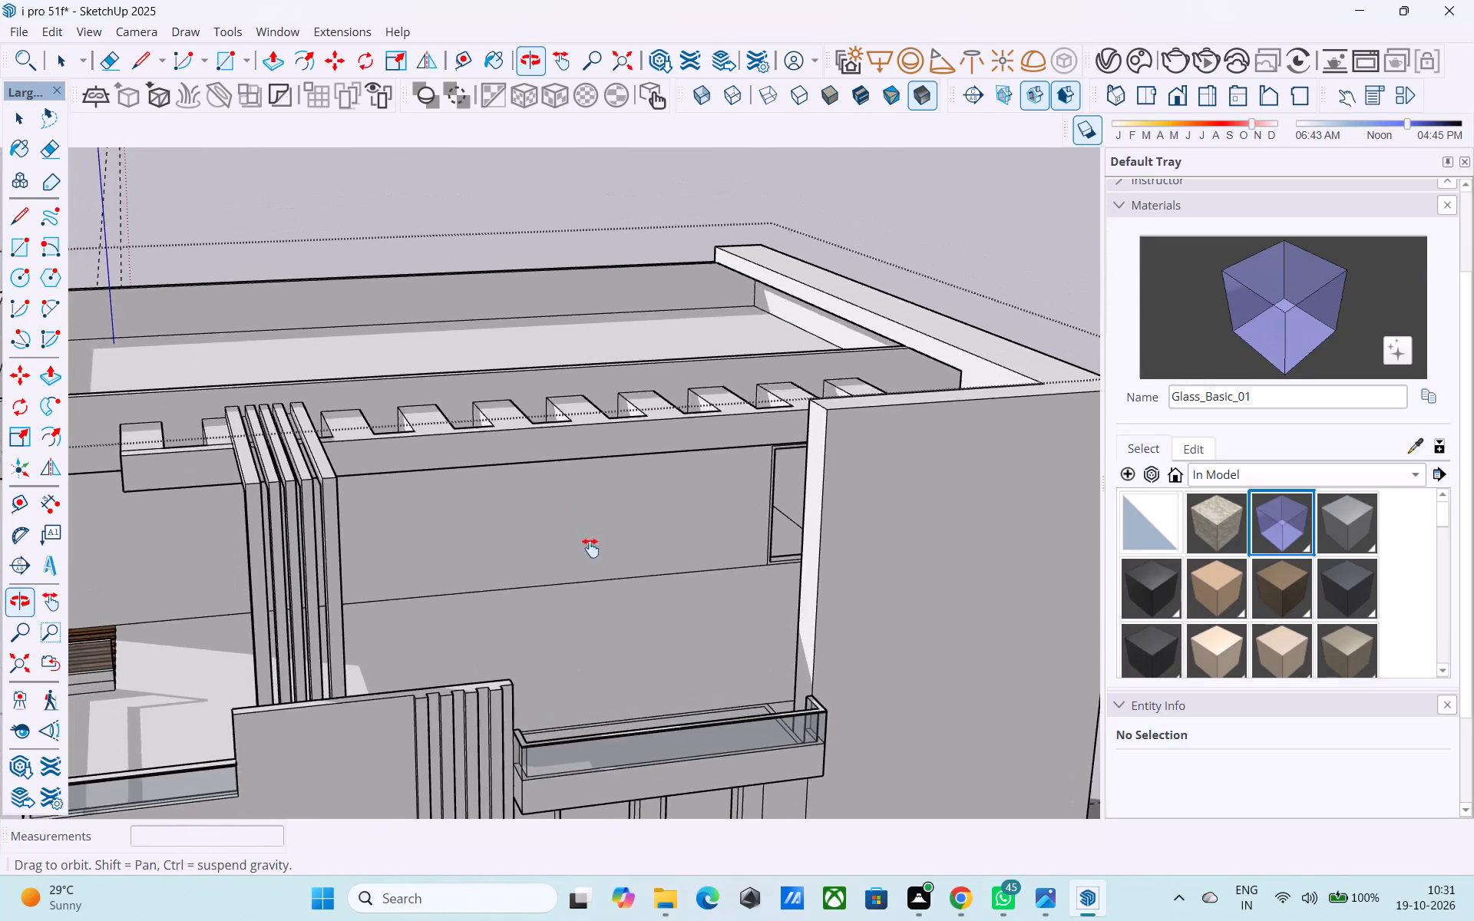
Draw a vertical 9' 6" line from the midpoint of the terrace wall outline's top edge down to the floor line.
middle_drag(590, 548, 613, 530)
key(l)
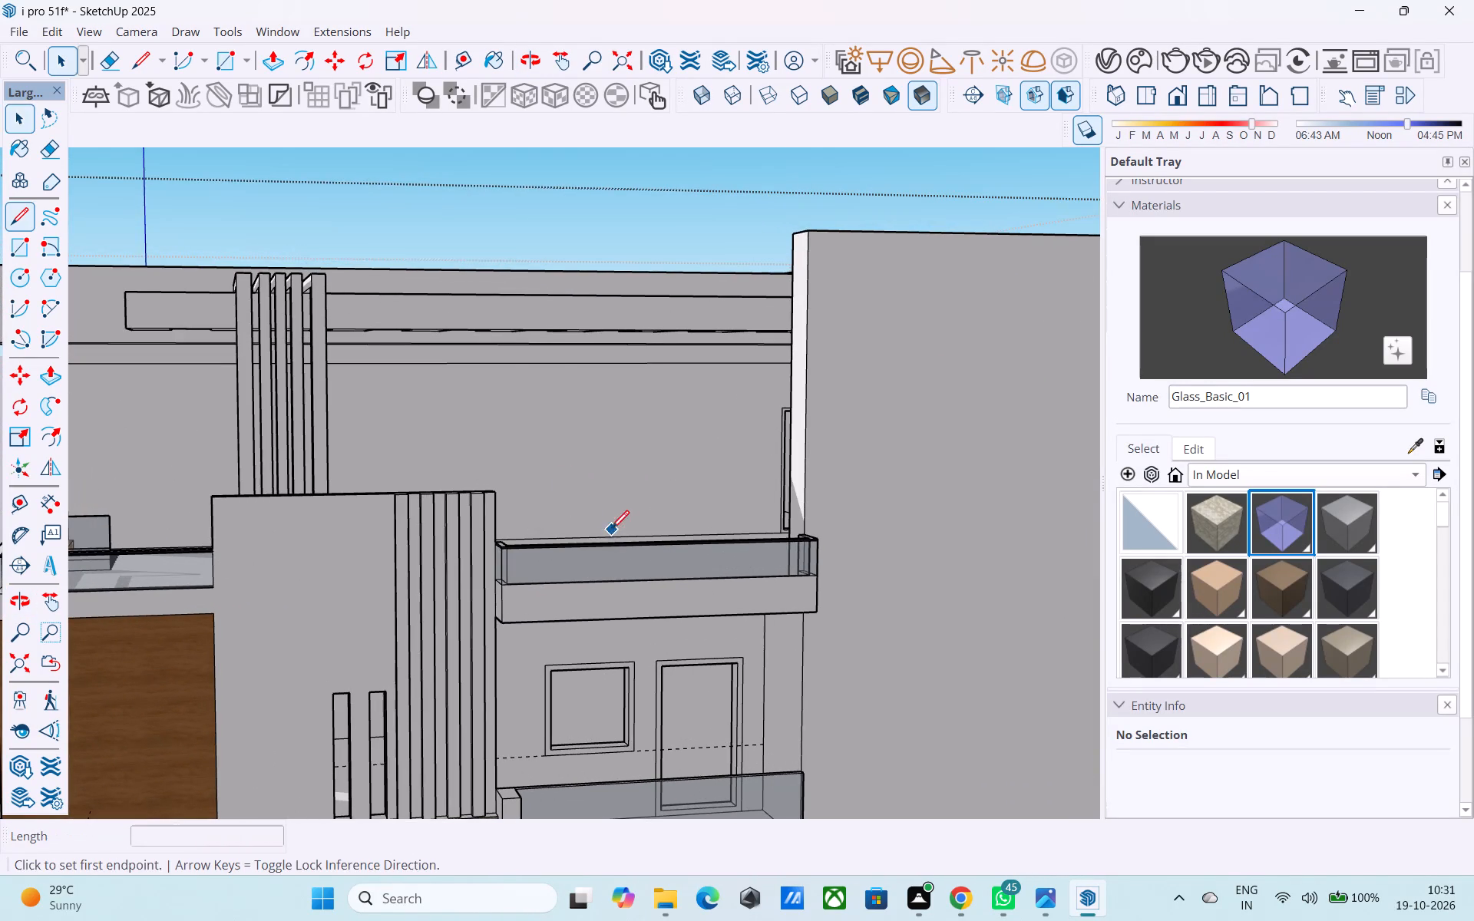
click(471, 365)
middle_drag(478, 501, 478, 497)
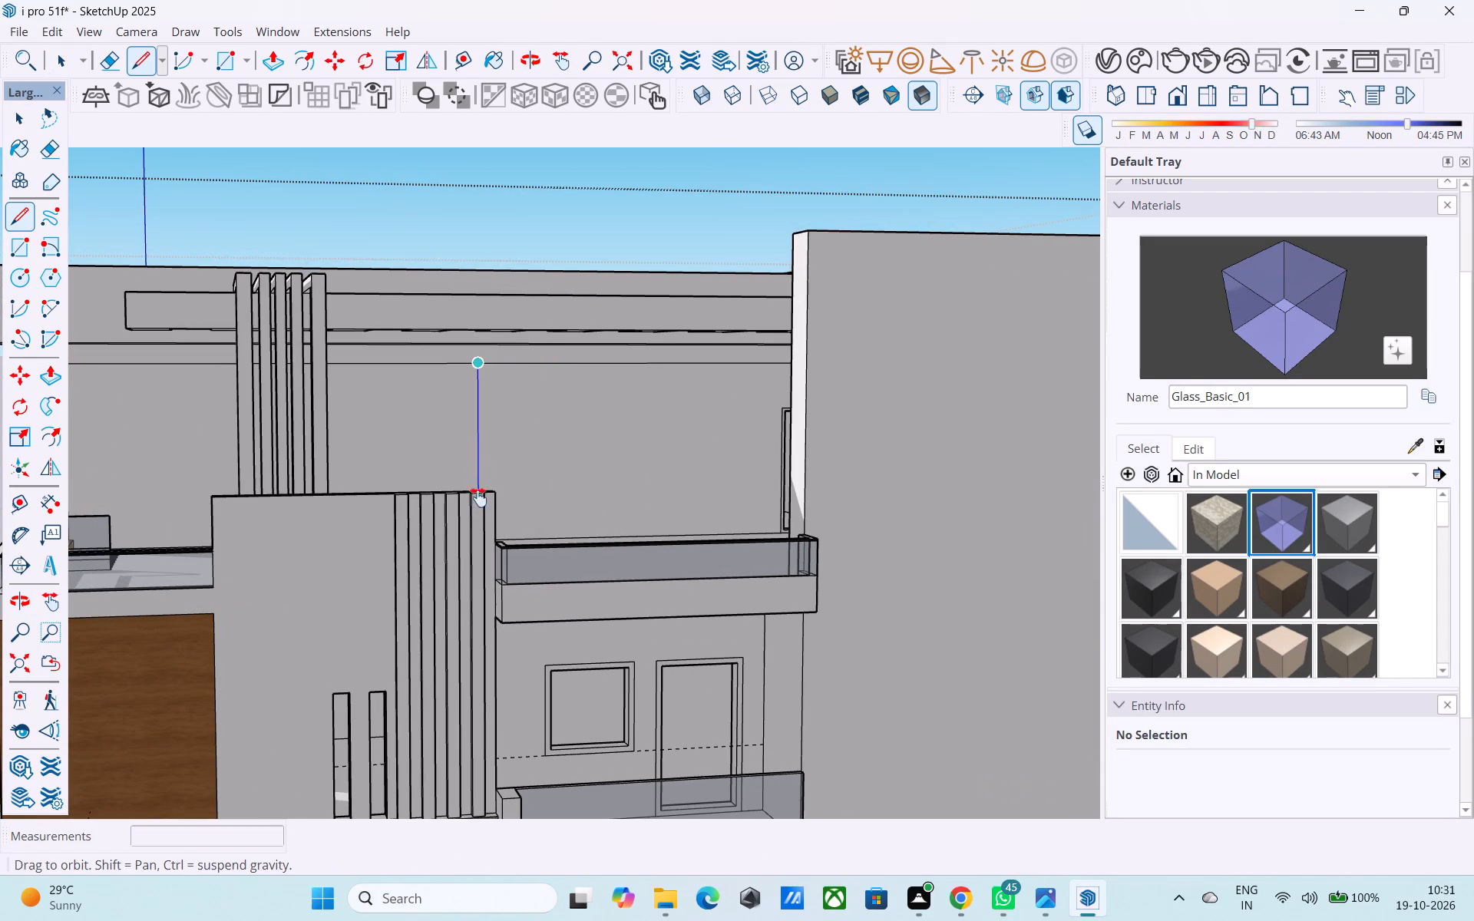
middle_drag(478, 497, 454, 470)
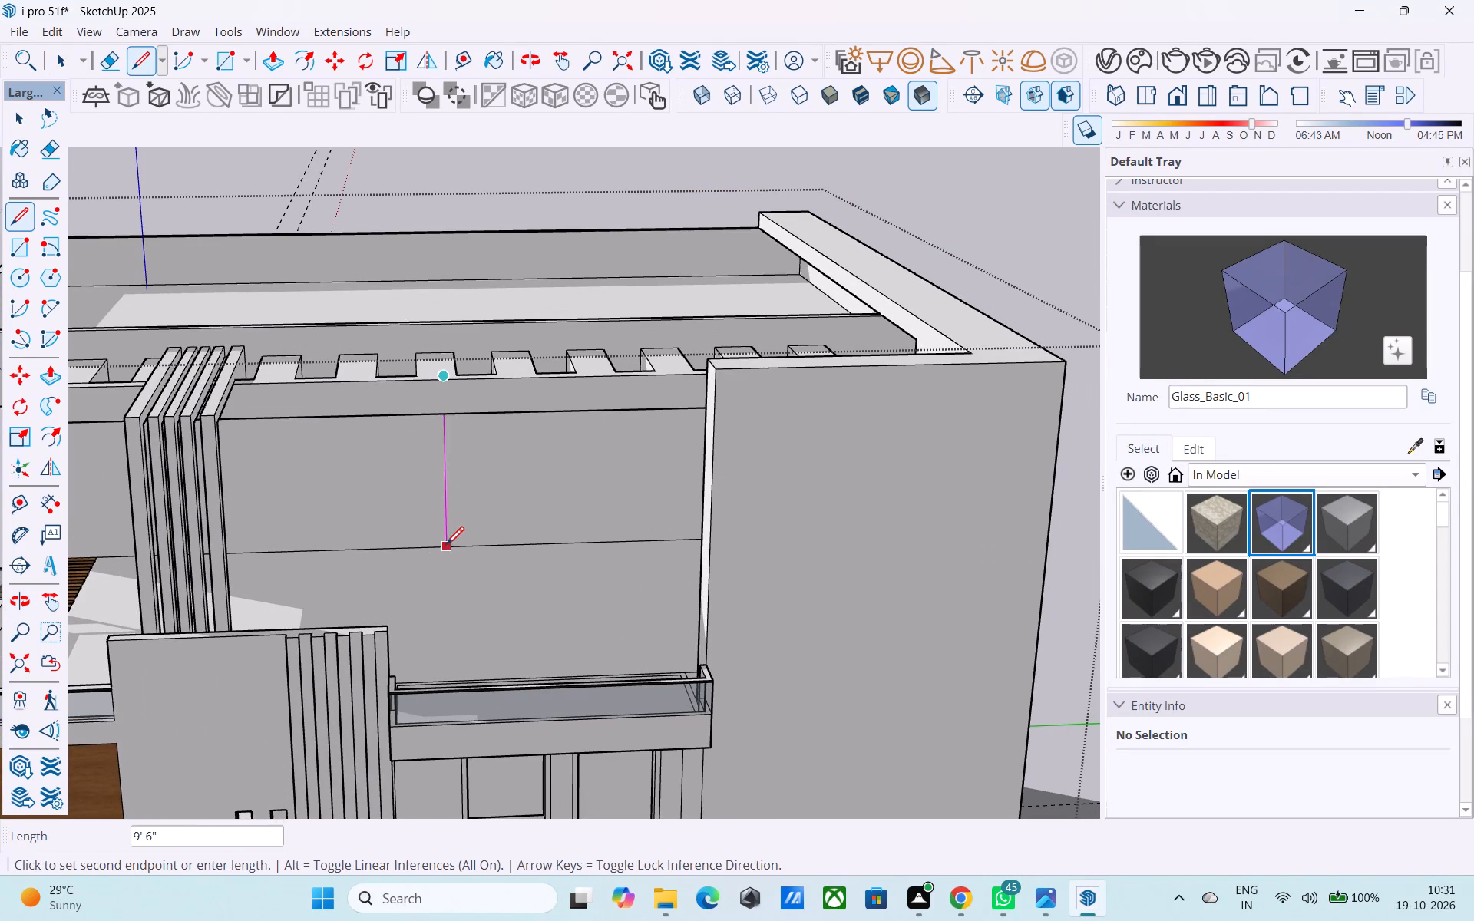
Finish a vertical line about 9' 6" long down the upper-floor terrace wall to its base edge.
click(446, 546)
shift+middle_drag(448, 544, 464, 494)
middle_drag(482, 437, 484, 574)
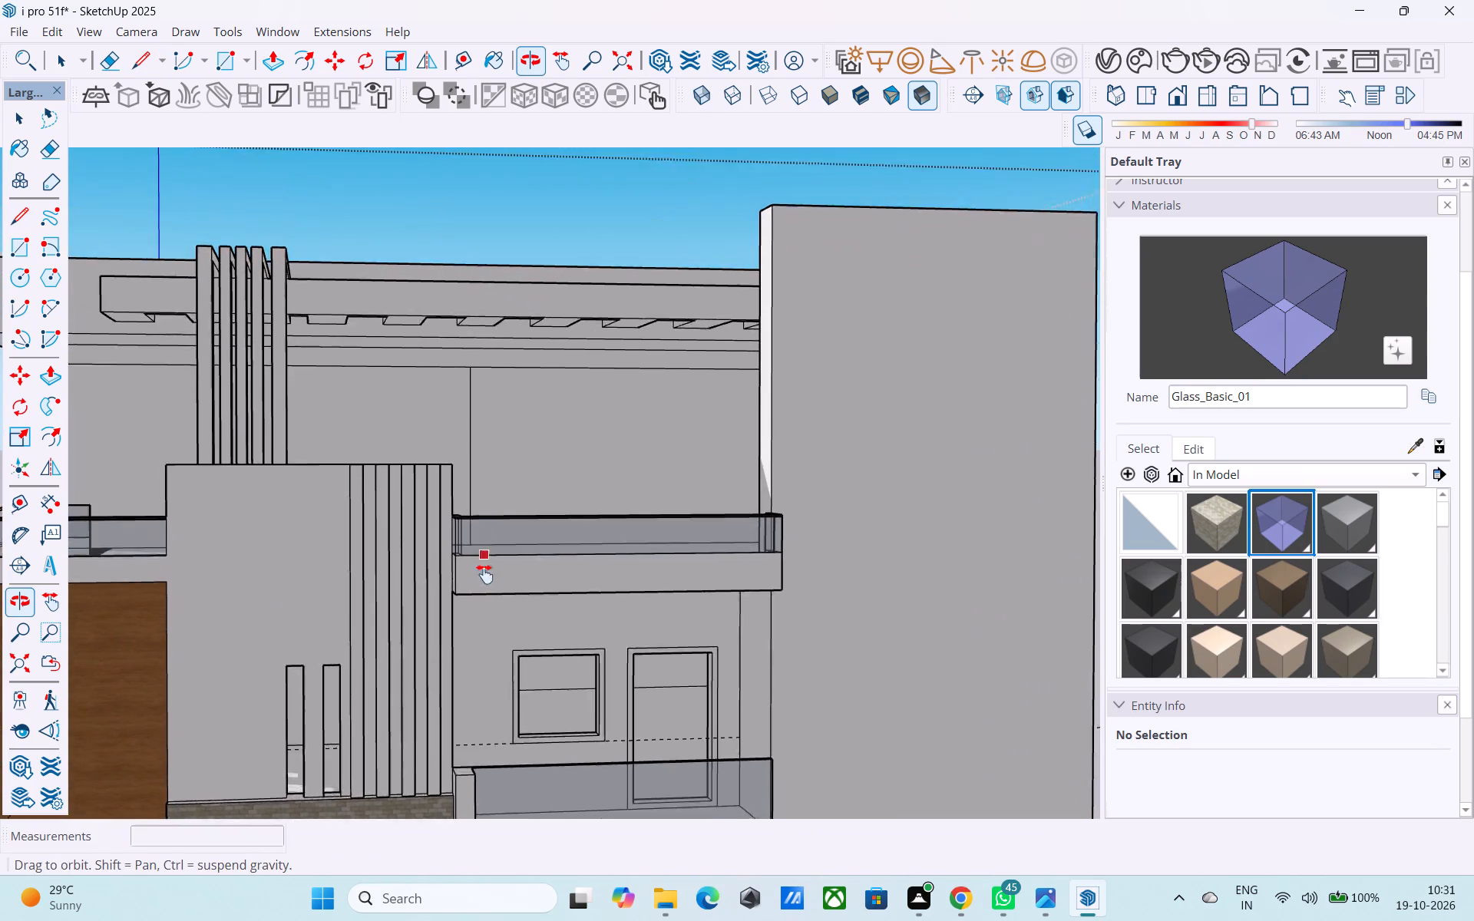
middle_drag(484, 574, 482, 616)
click(465, 411)
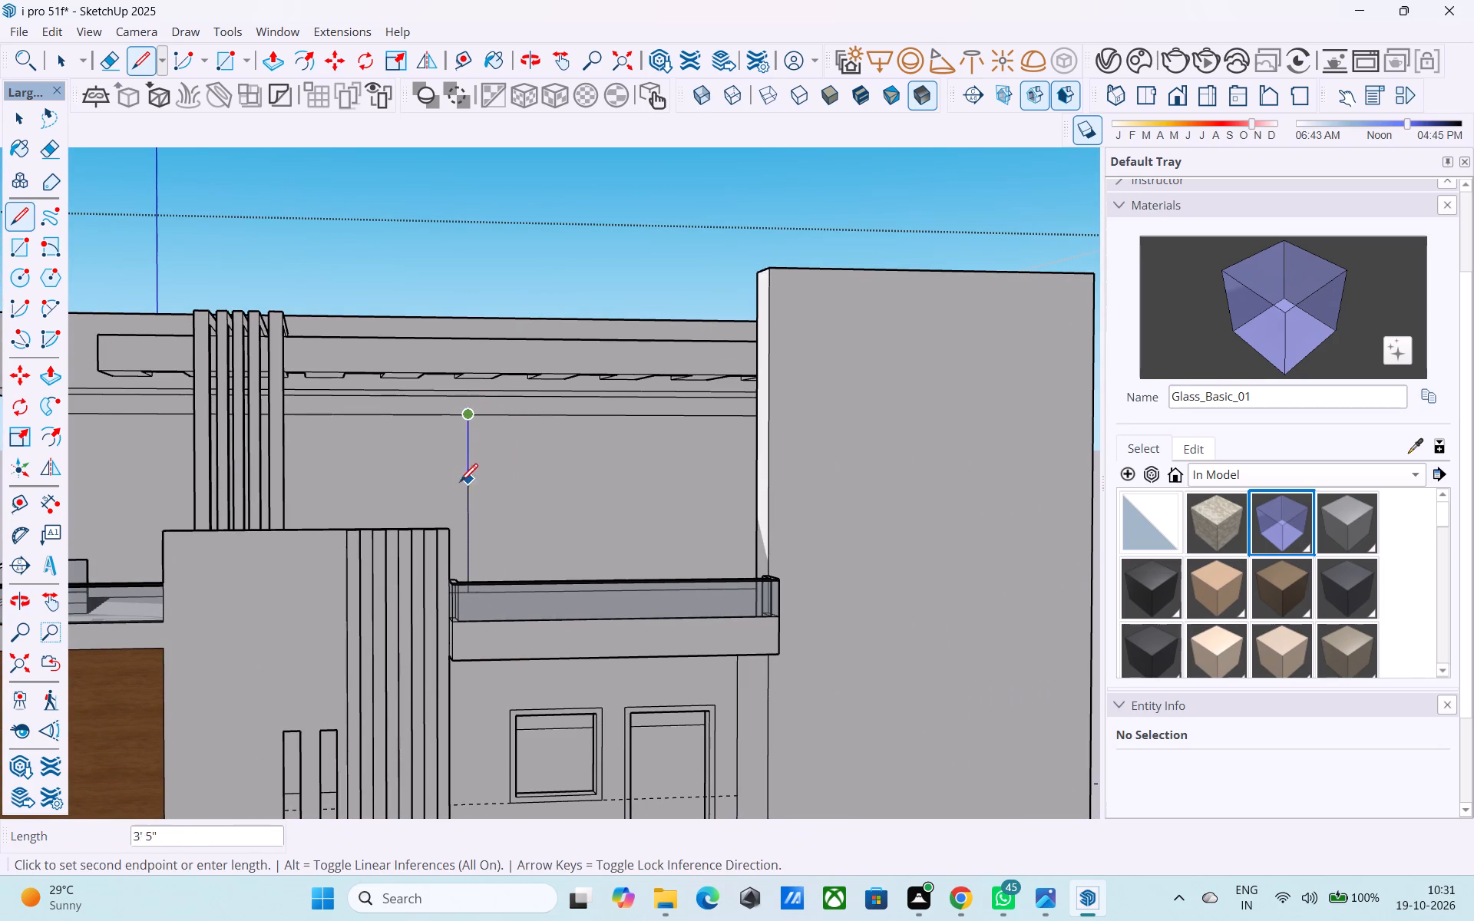
key(space)
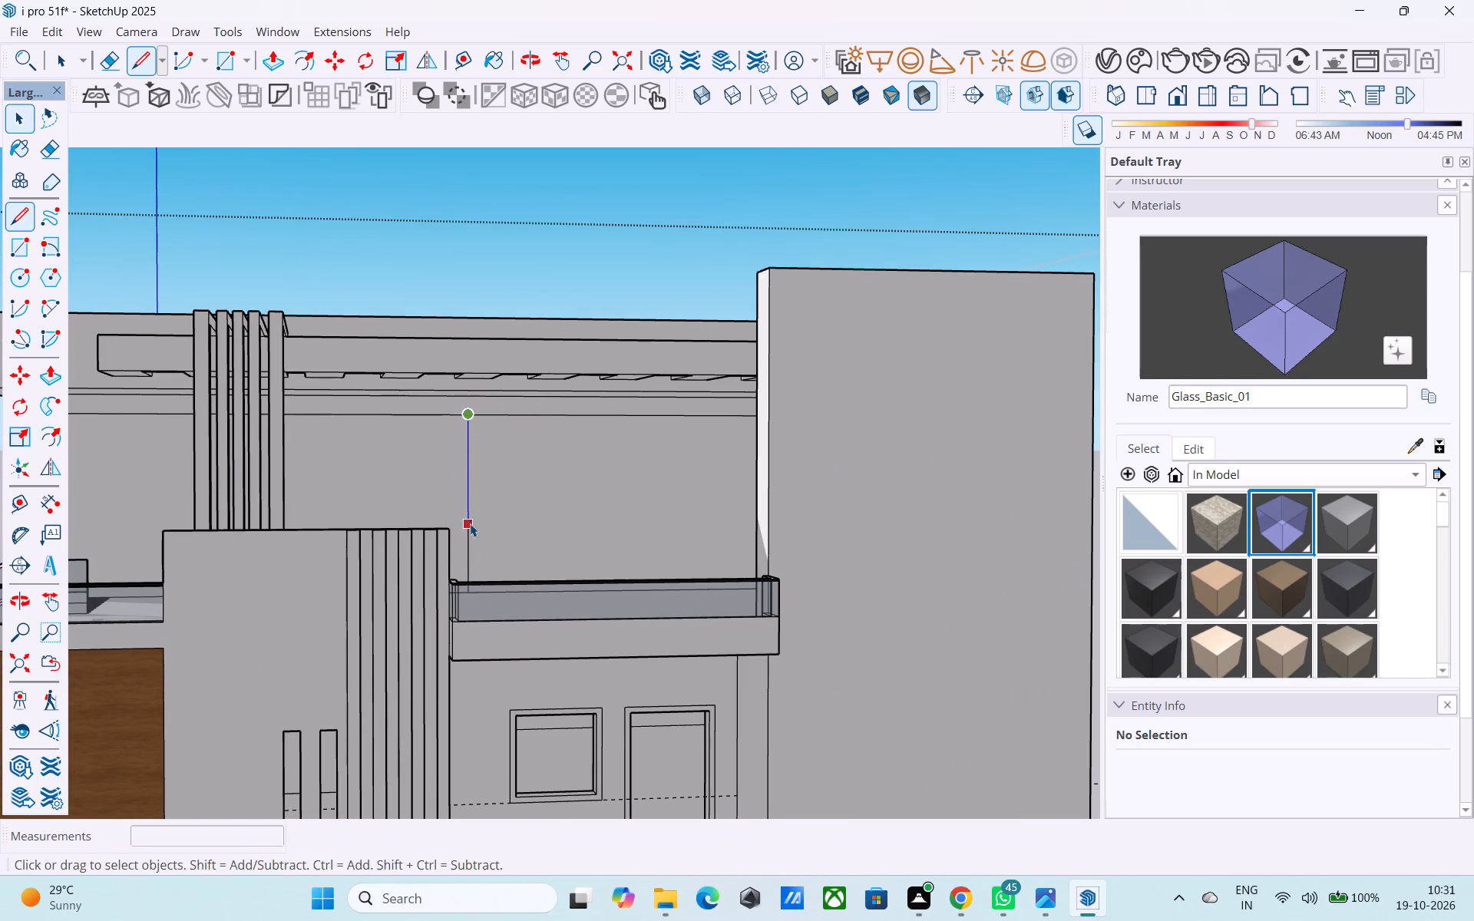
Copy the vertical wall line 2' towards the large side wall, and copy that new line 4' back the opposite way.
scroll(470, 523, down, 3)
middle_drag(458, 557, 453, 593)
scroll(464, 573, up, 4)
click(464, 540)
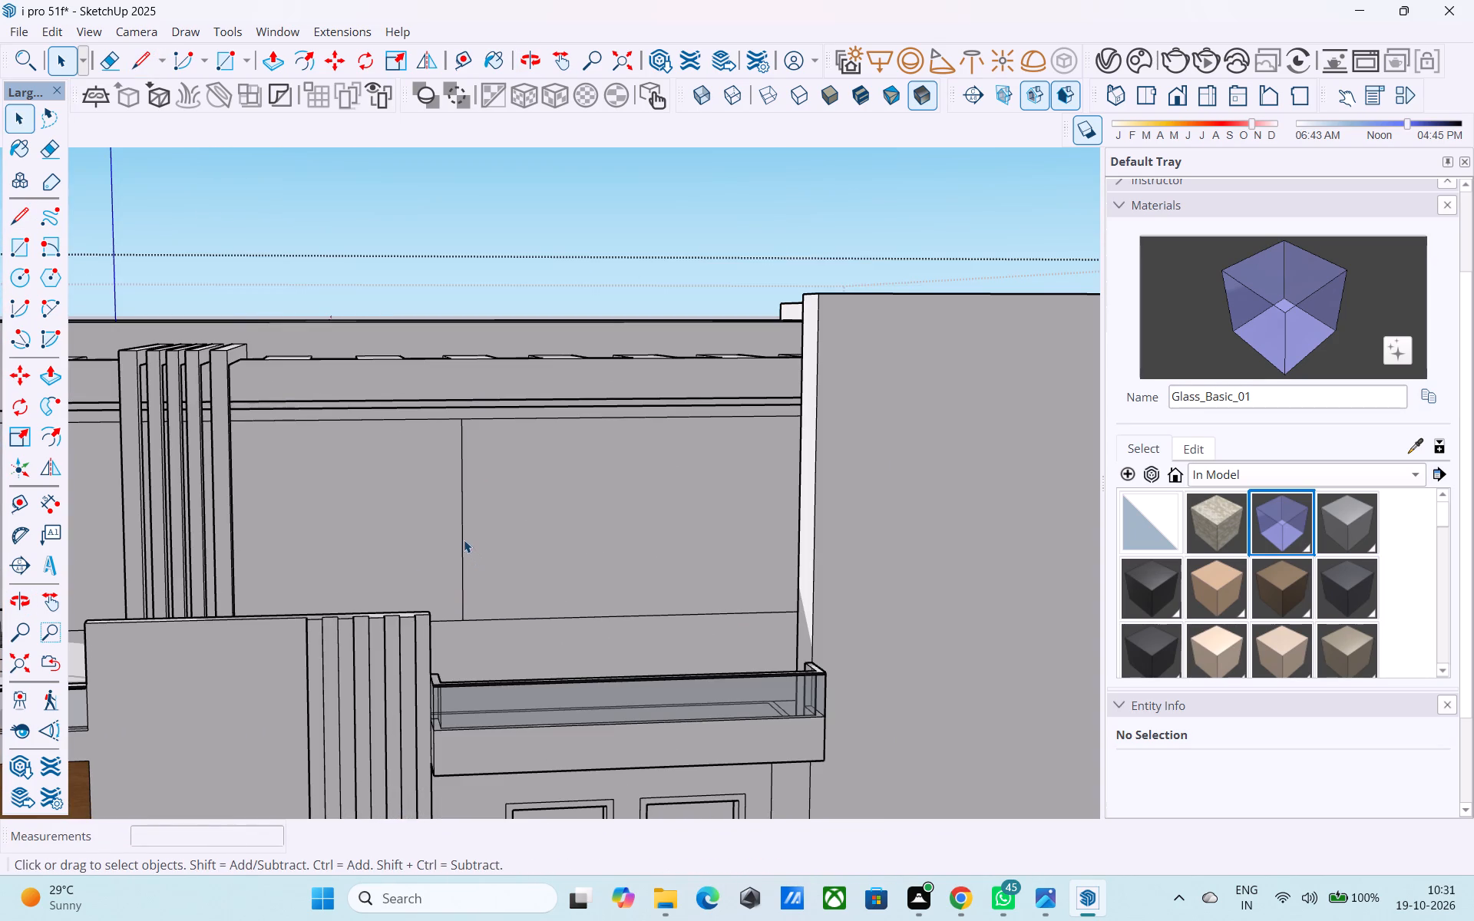
key(m)
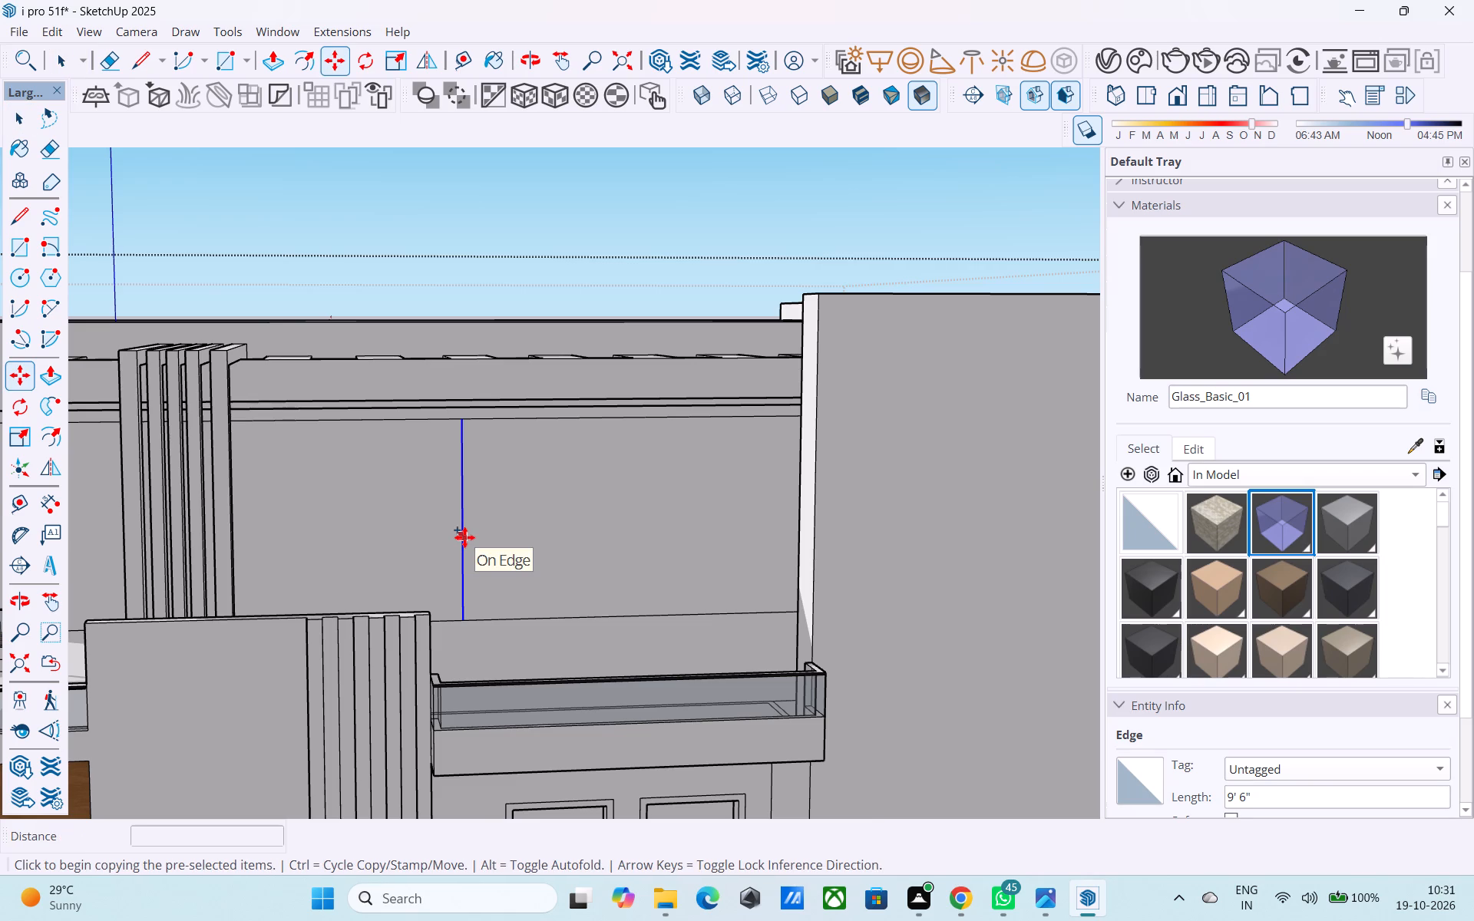
text(2')
key(Return)
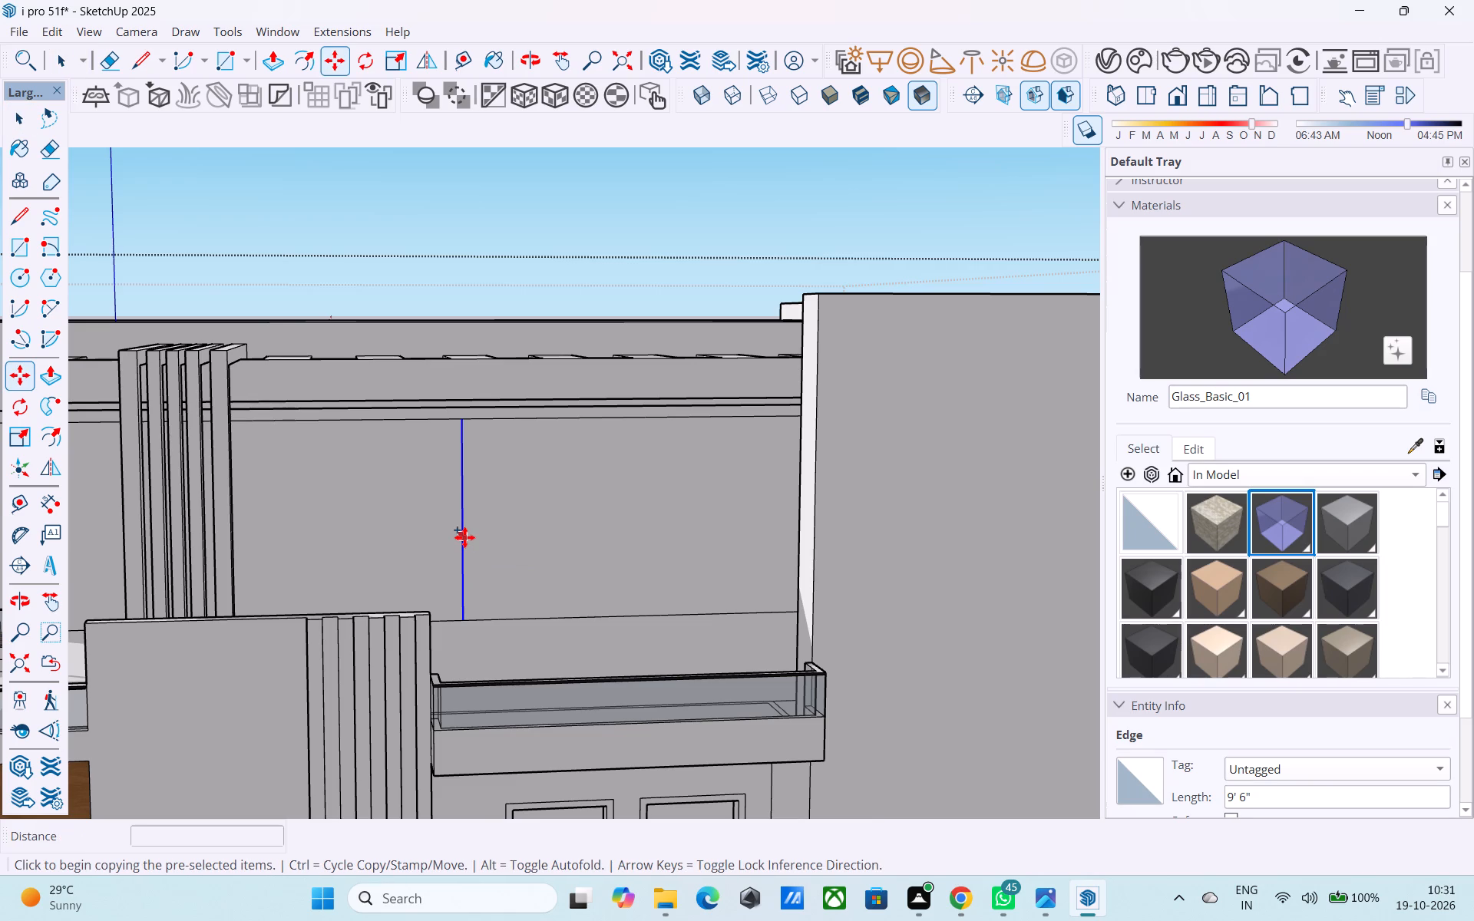
click(464, 536)
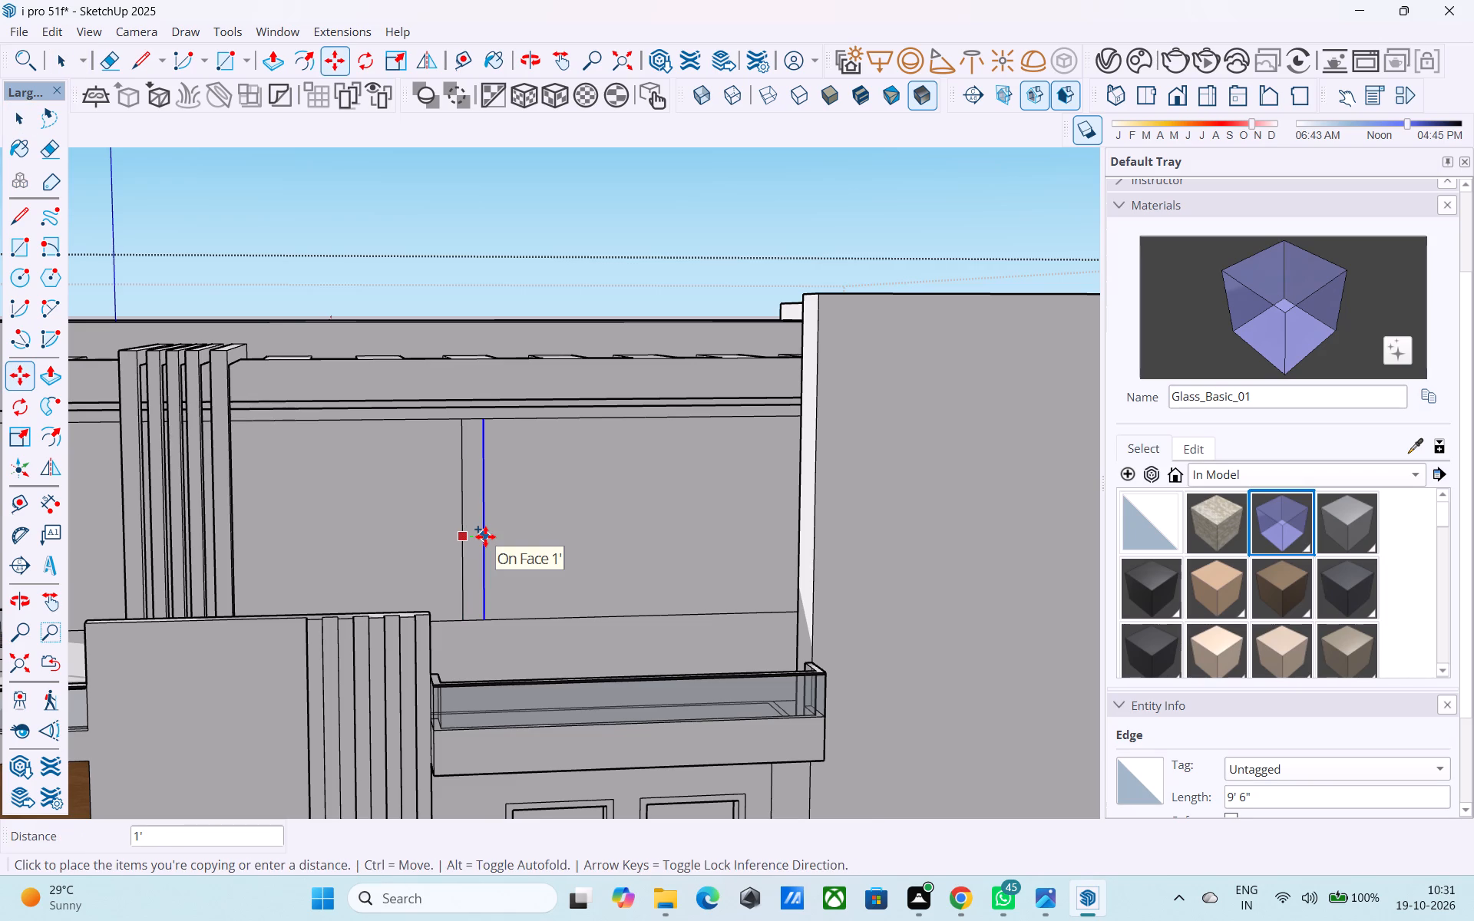
text(2')
key(Return)
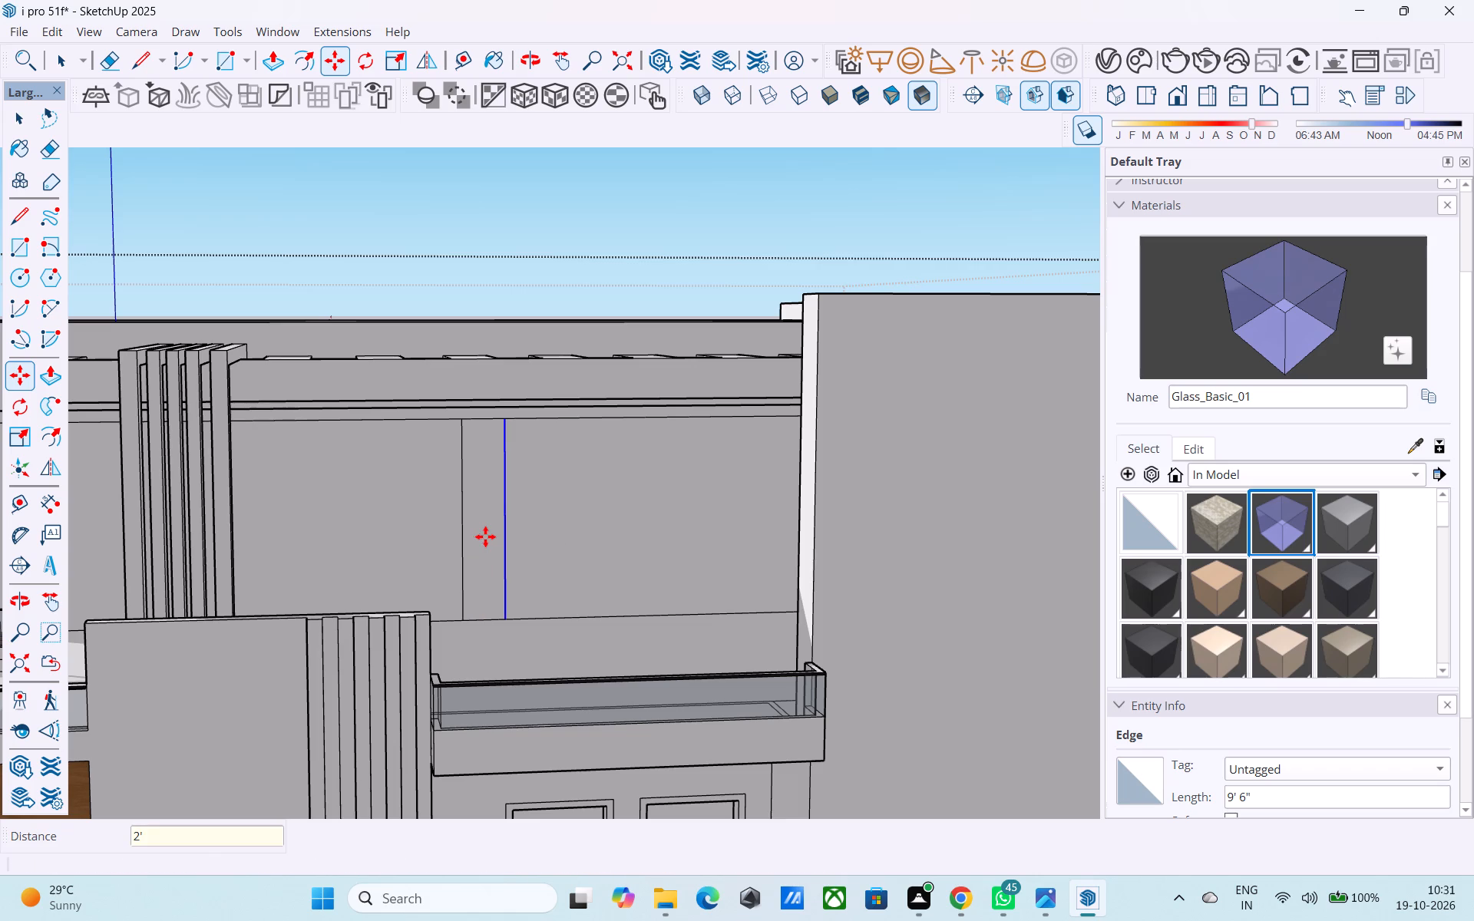
click(504, 547)
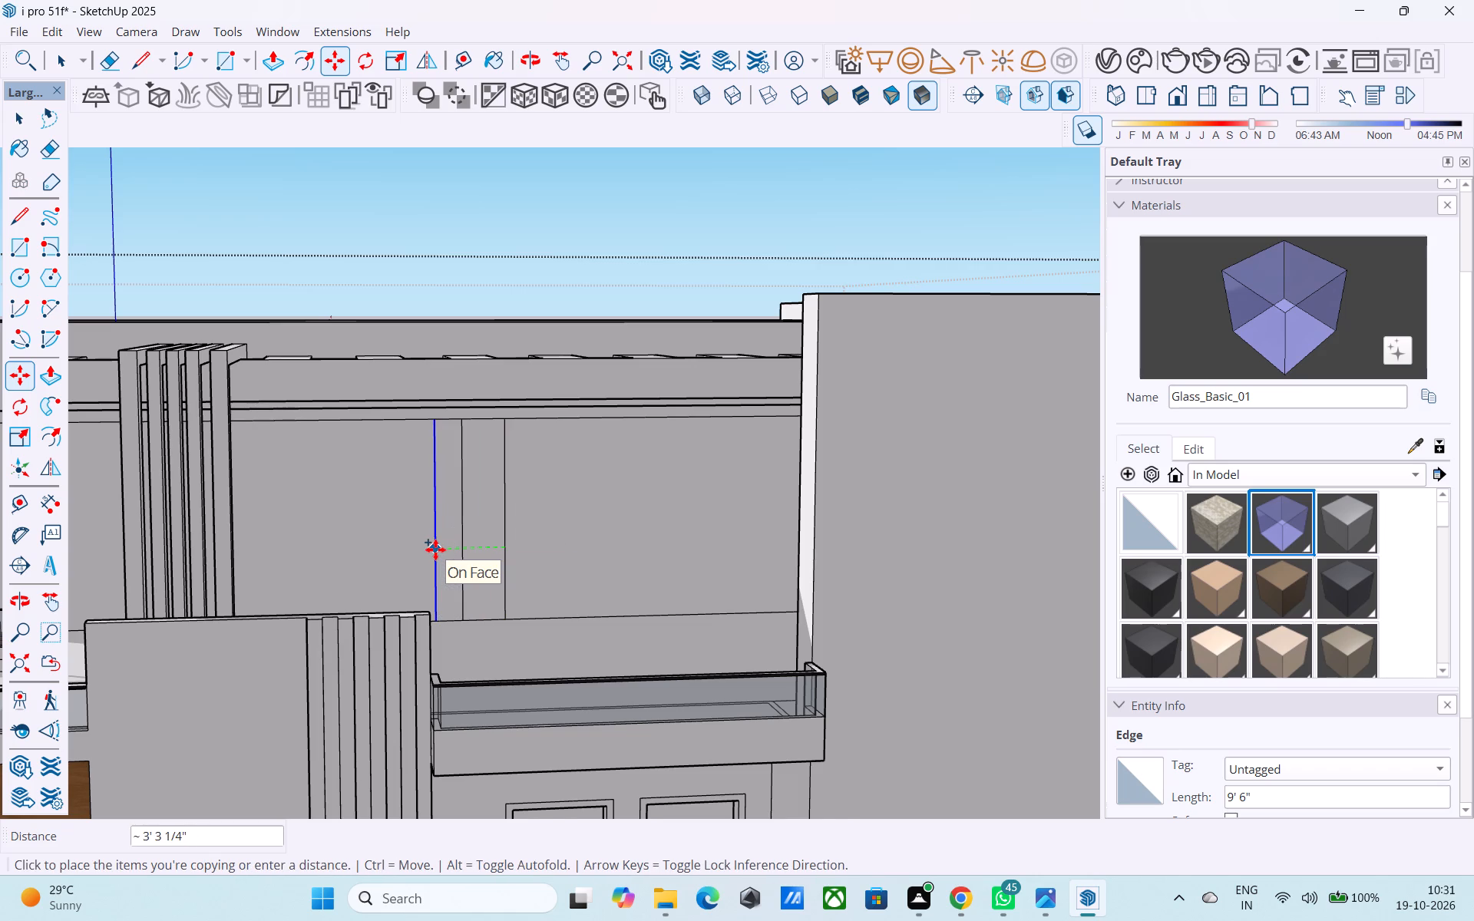
text(4')
key(Return)
Erase the original middle line between the two copied lines on the terrace wall.
key(e)
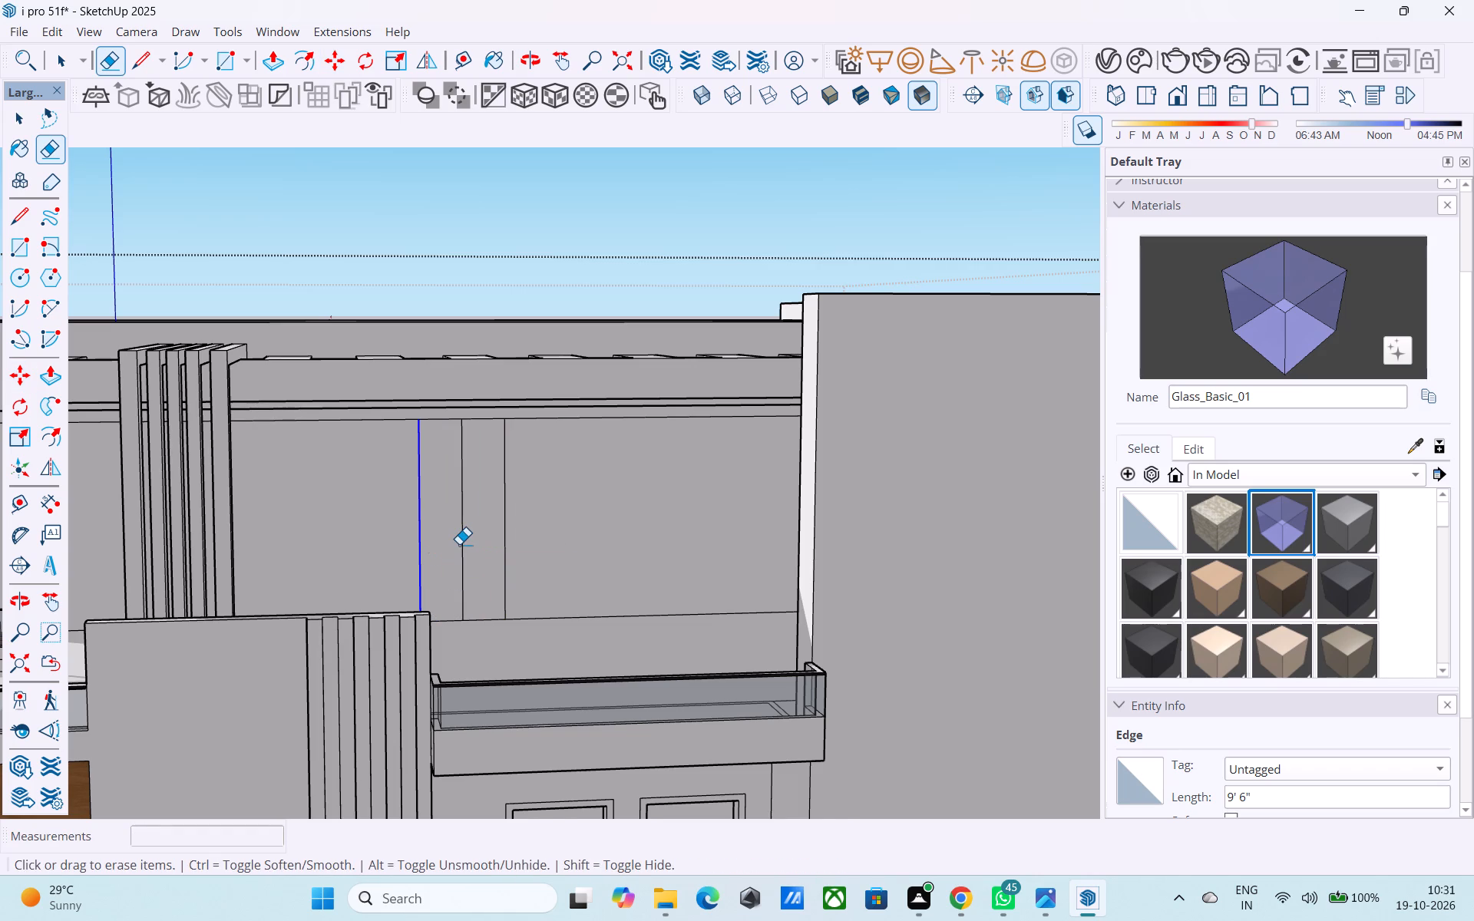
click(459, 544)
Pull the strip between the two vertical lines 2' out from the terrace wall with Push/Pull.
scroll(462, 545, down, 5)
scroll(462, 545, up, 1)
scroll(462, 545, down, 1)
middle_drag(463, 545, 600, 622)
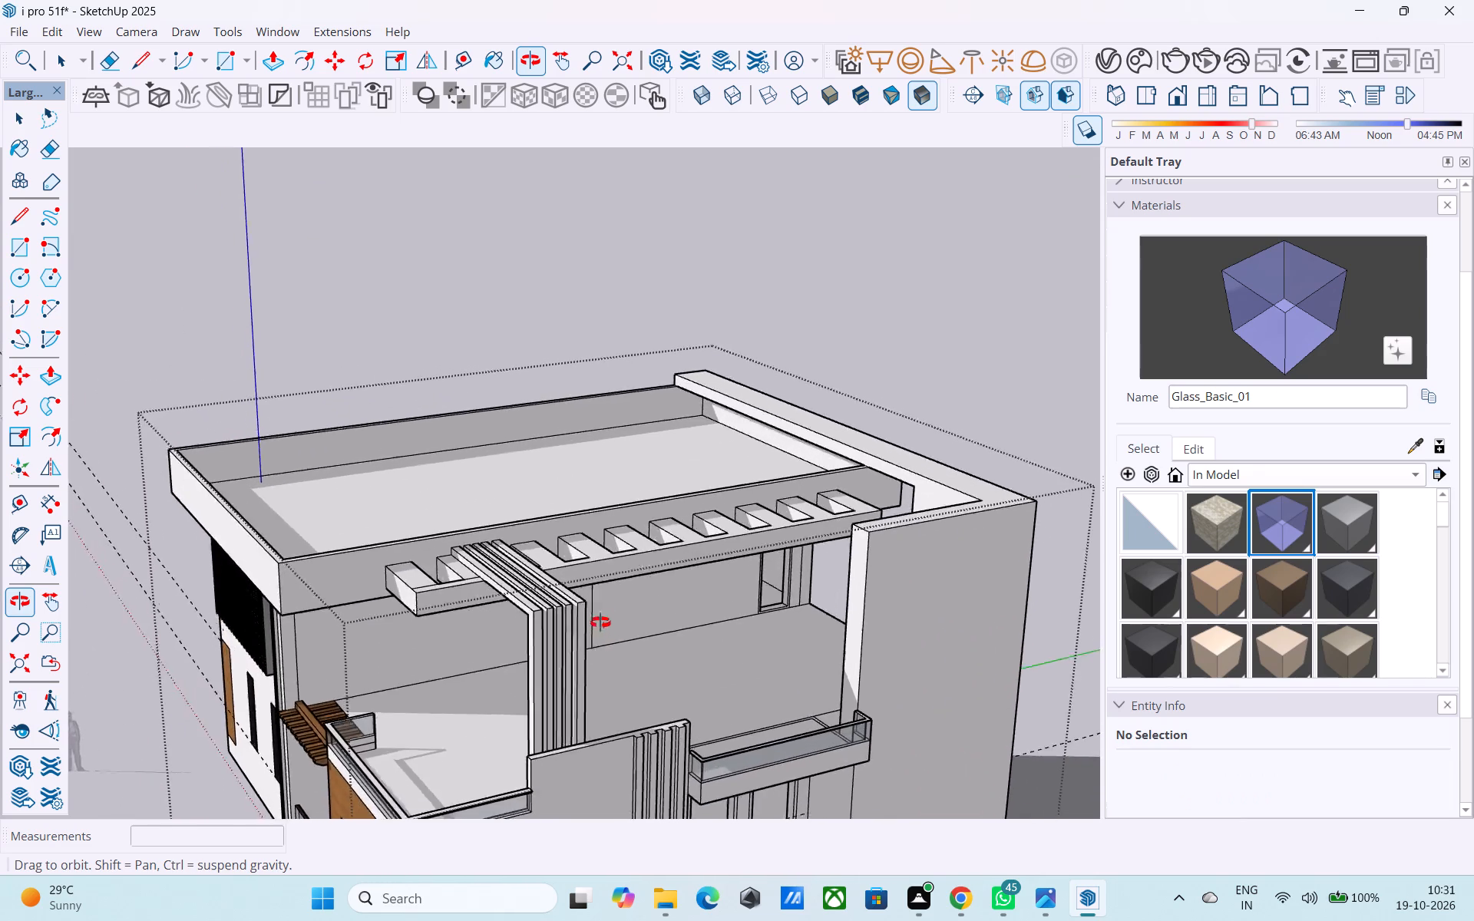
middle_drag(600, 622, 541, 576)
scroll(537, 576, up, 5)
key(space)
middle_drag(537, 575, 529, 575)
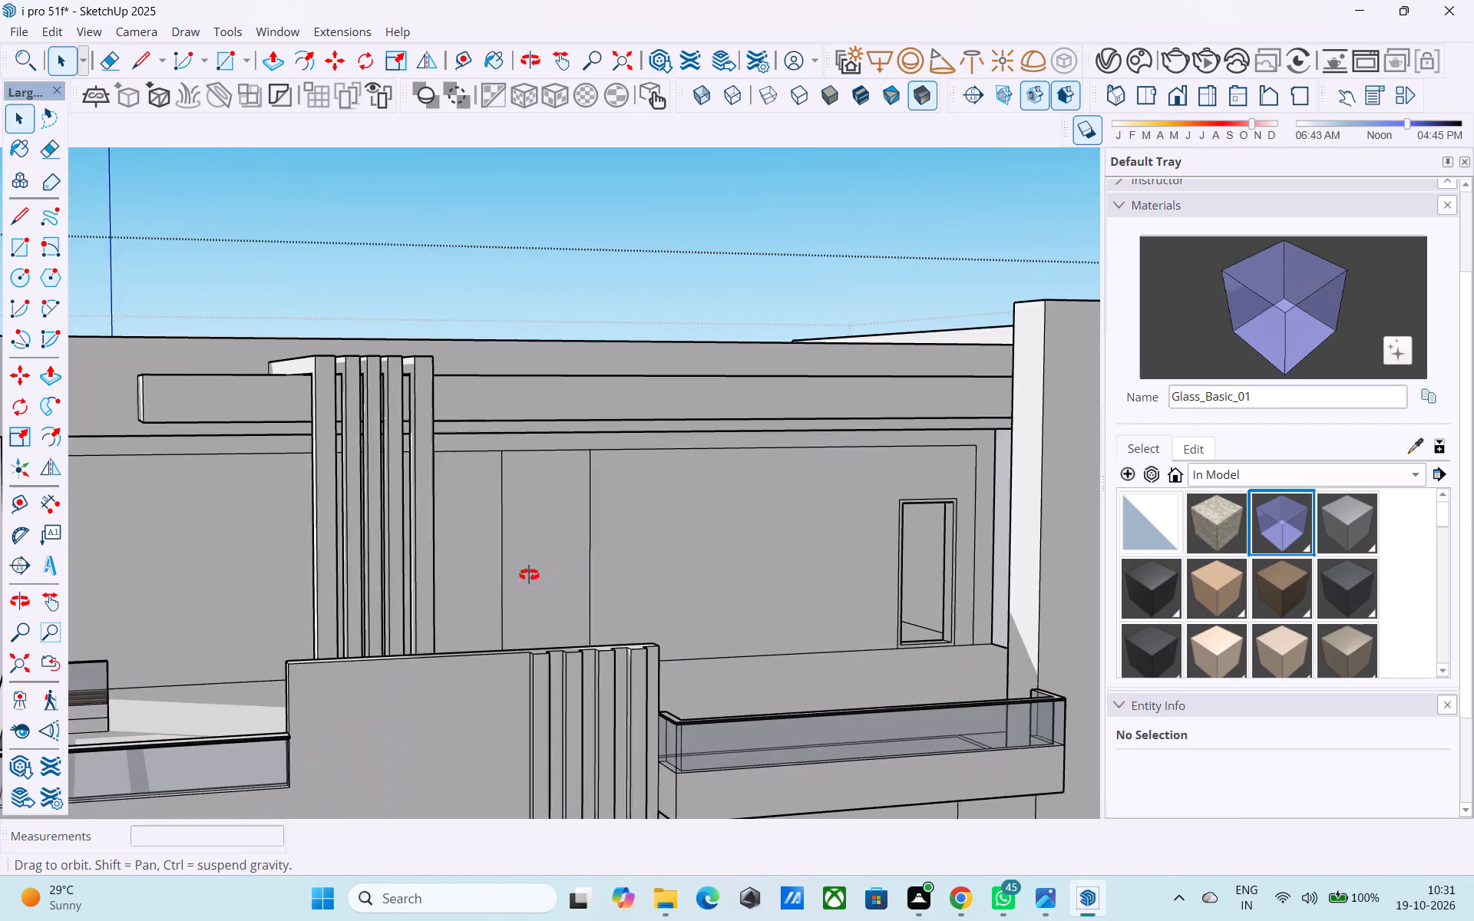
middle_drag(529, 575, 435, 583)
scroll(421, 594, up, 3)
scroll(421, 594, down, 4)
scroll(421, 594, up, 5)
middle_drag(423, 589, 450, 560)
scroll(450, 560, down, 2)
middle_drag(450, 560, 448, 612)
click(448, 609)
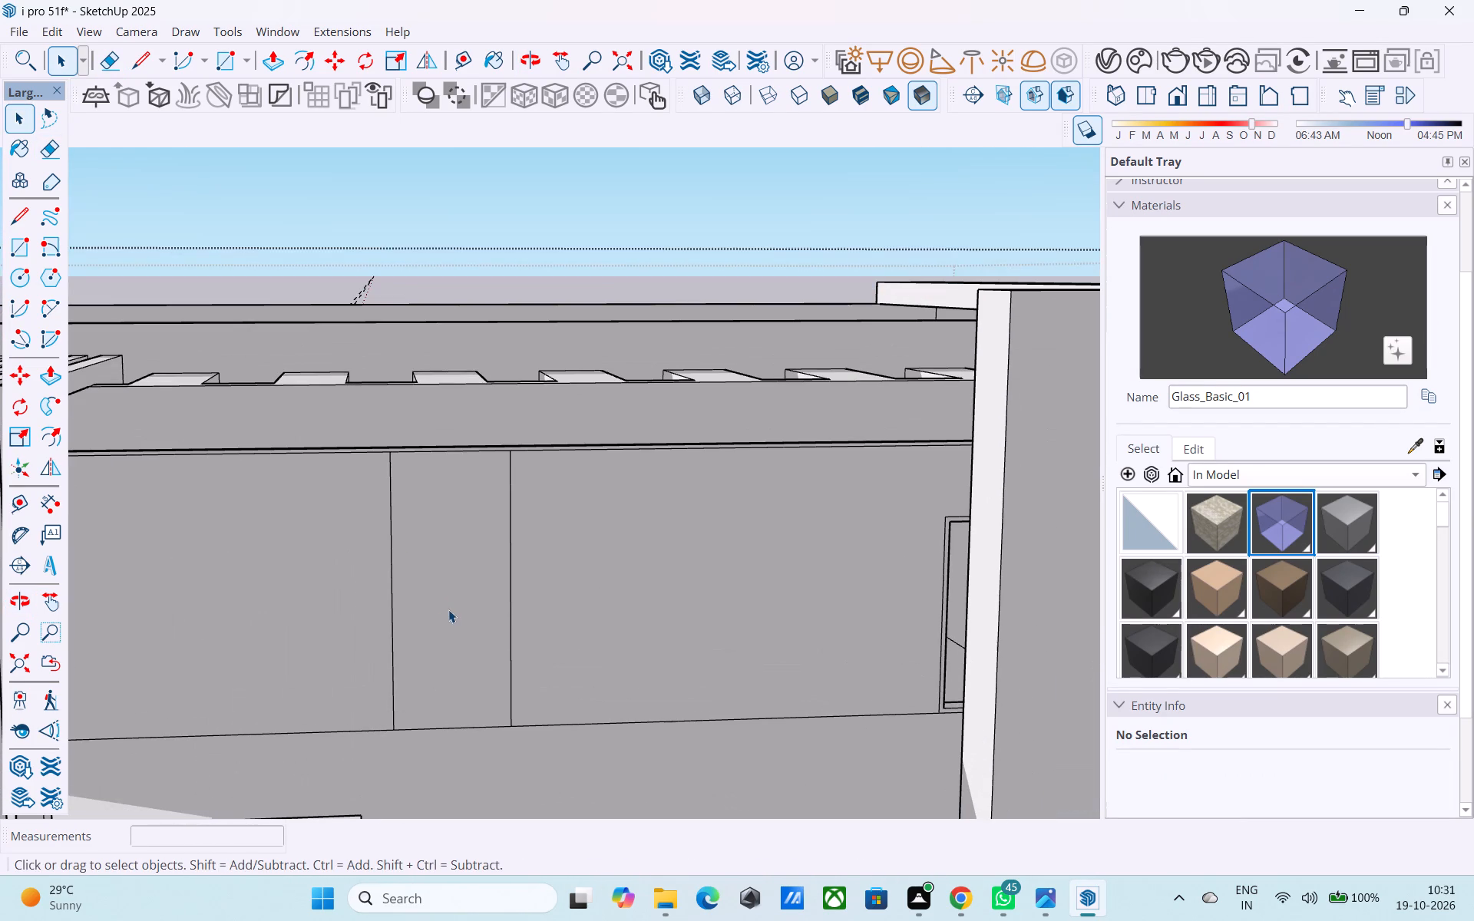
key(p)
click(448, 609)
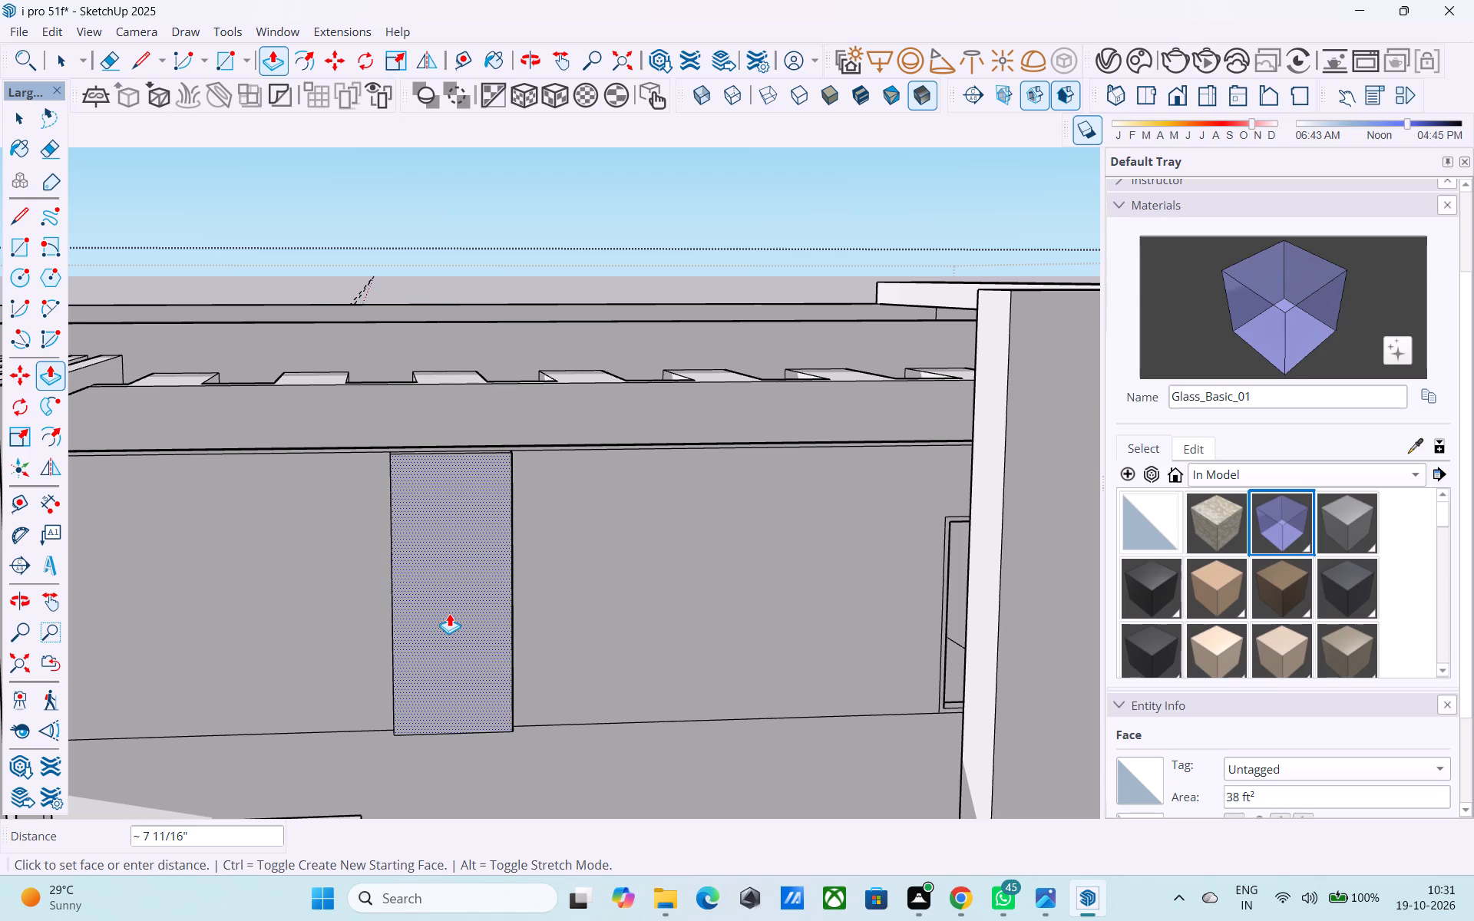
text(2')
key(Return)
key(space)
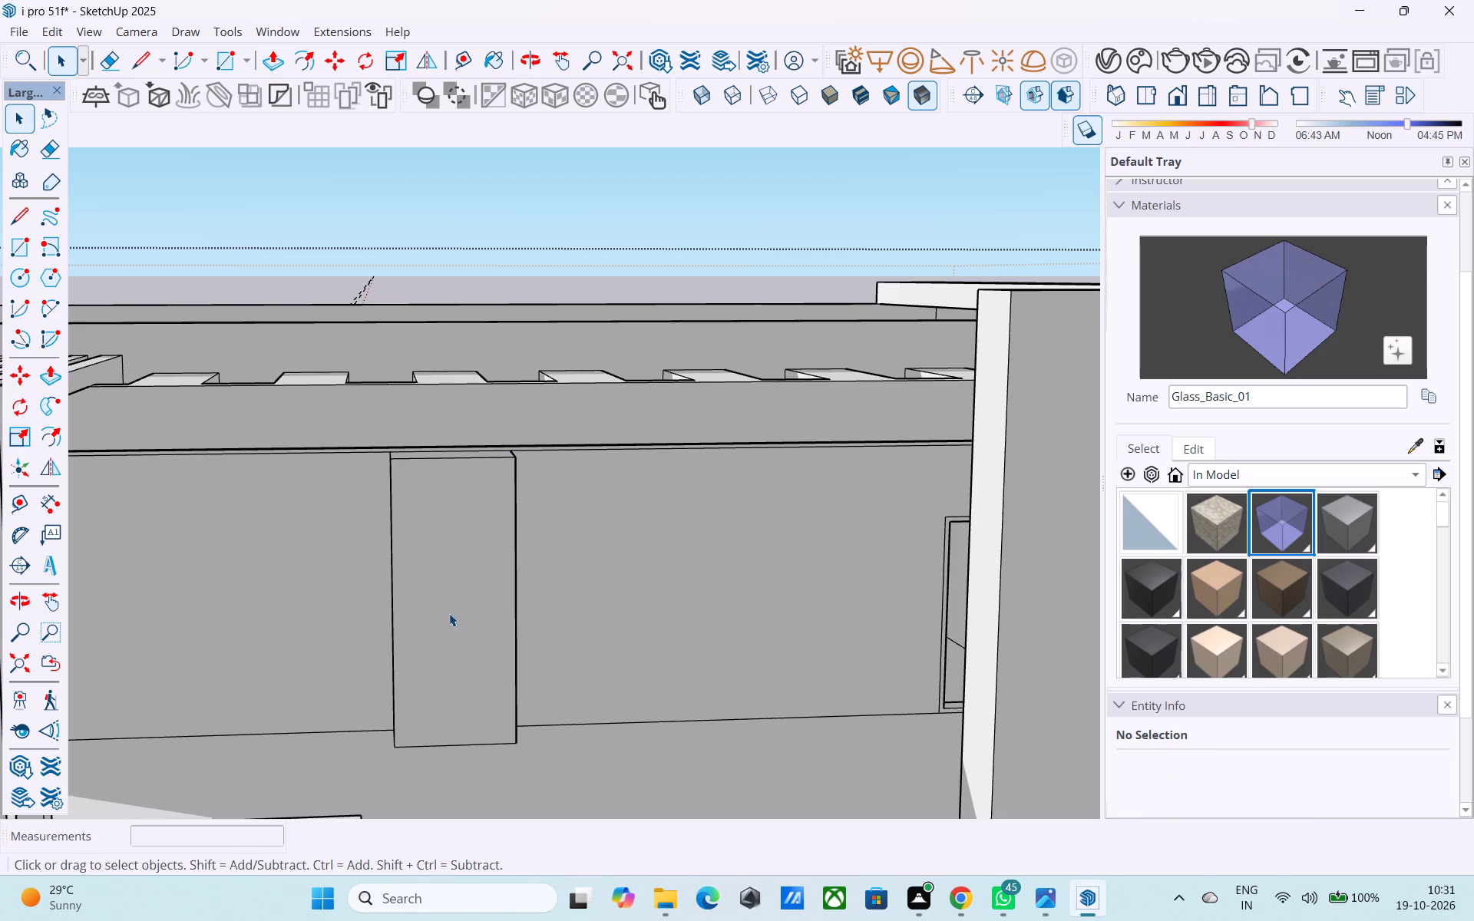
Examine the projecting wall column and the upper terrace from several angles.
scroll(449, 613, down, 5)
middle_drag(448, 614, 712, 577)
scroll(712, 569, down, 5)
middle_drag(712, 569, 702, 569)
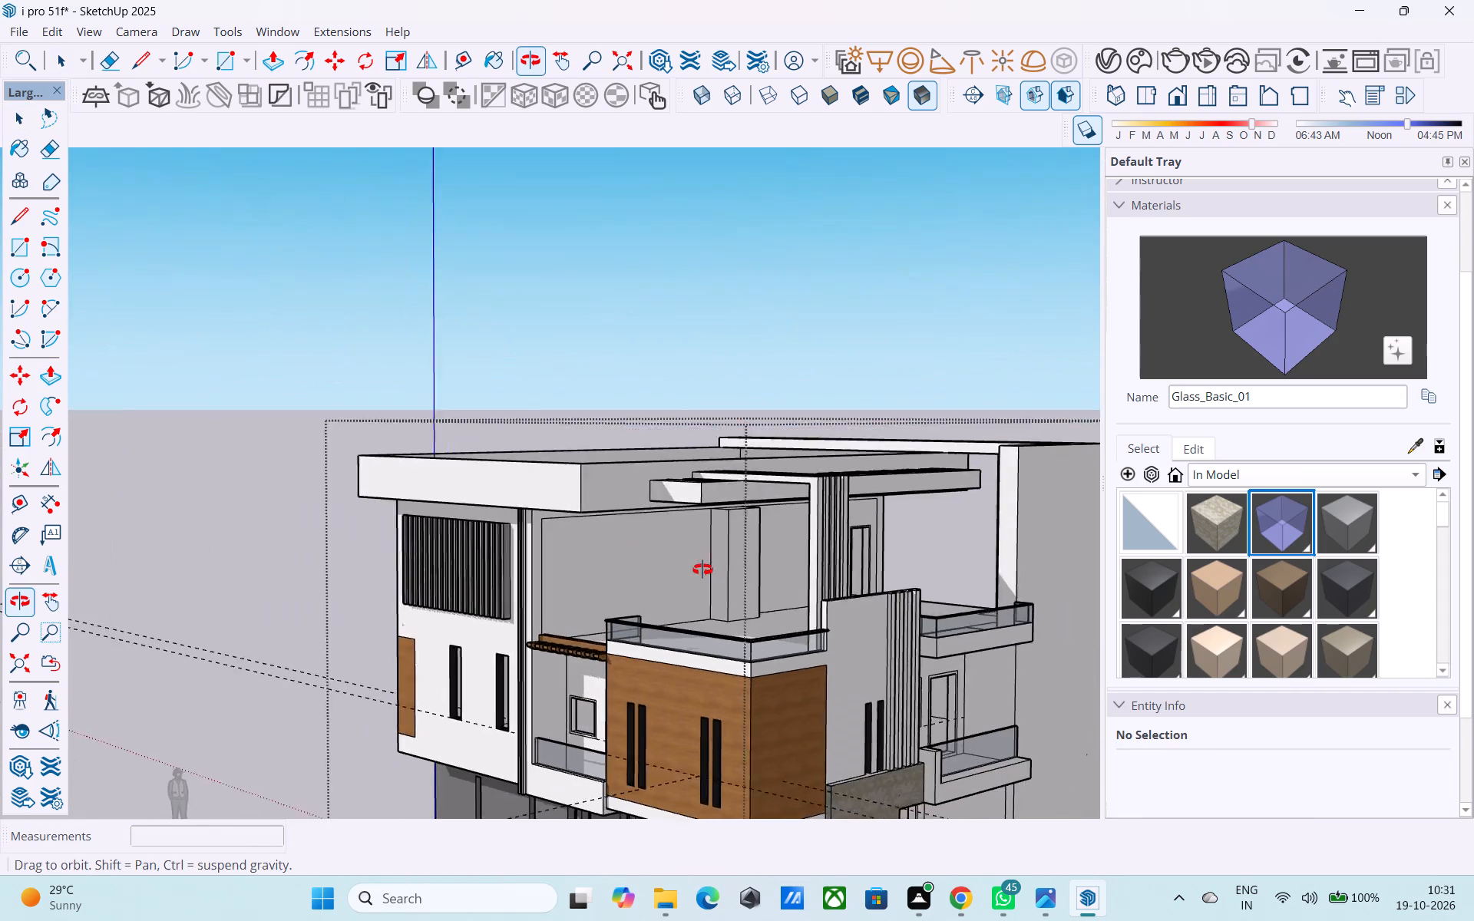
middle_drag(702, 569, 771, 581)
middle_drag(774, 577, 577, 649)
scroll(564, 662, up, 2)
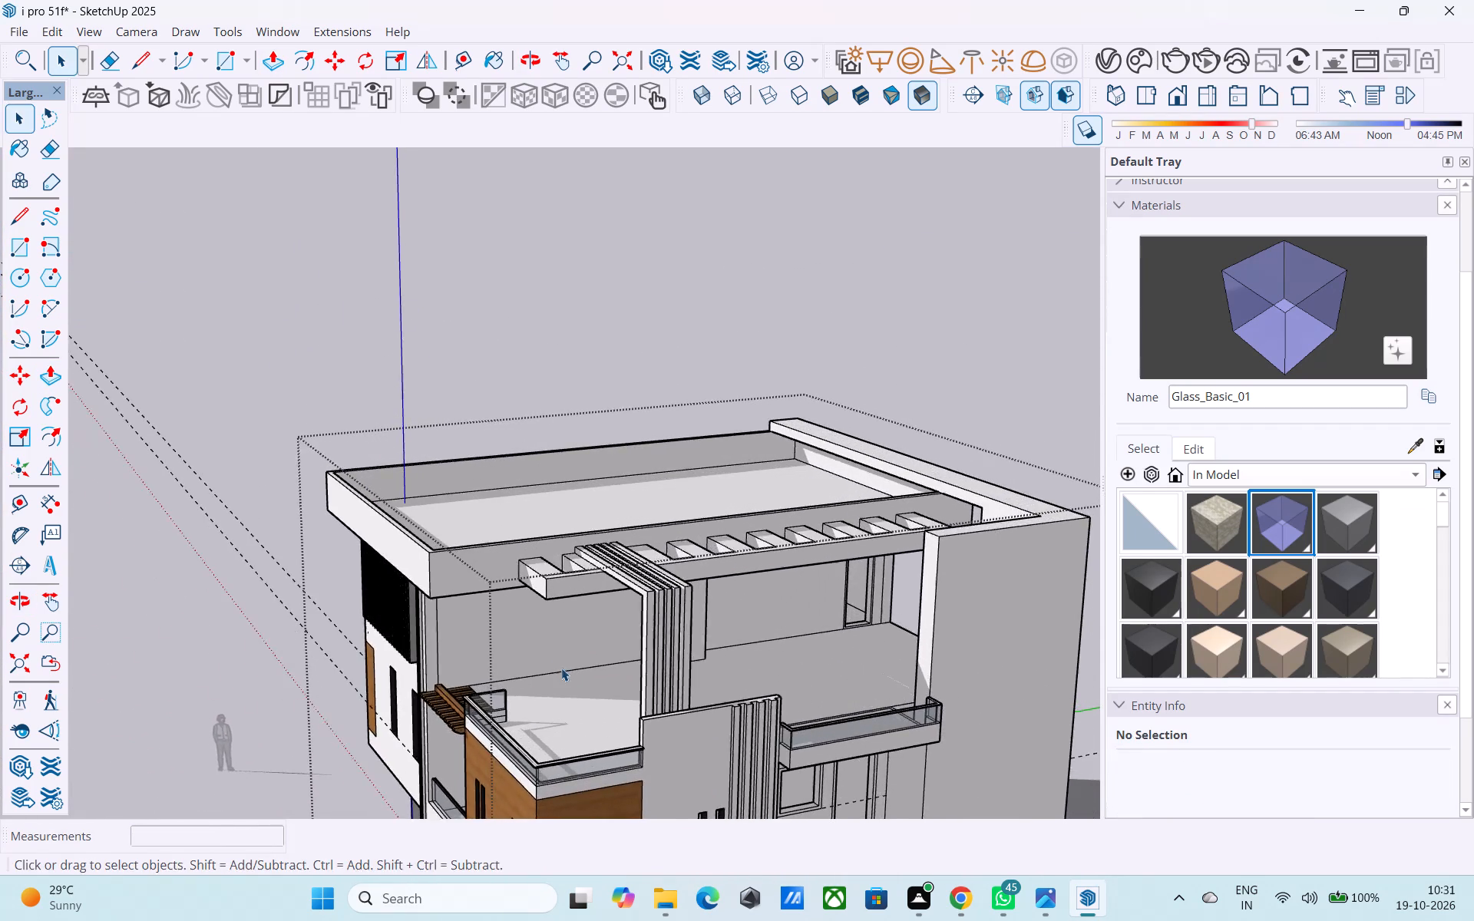
scroll(561, 668, up, 2)
middle_drag(572, 698, 729, 686)
scroll(866, 611, up, 3)
middle_drag(867, 609, 853, 602)
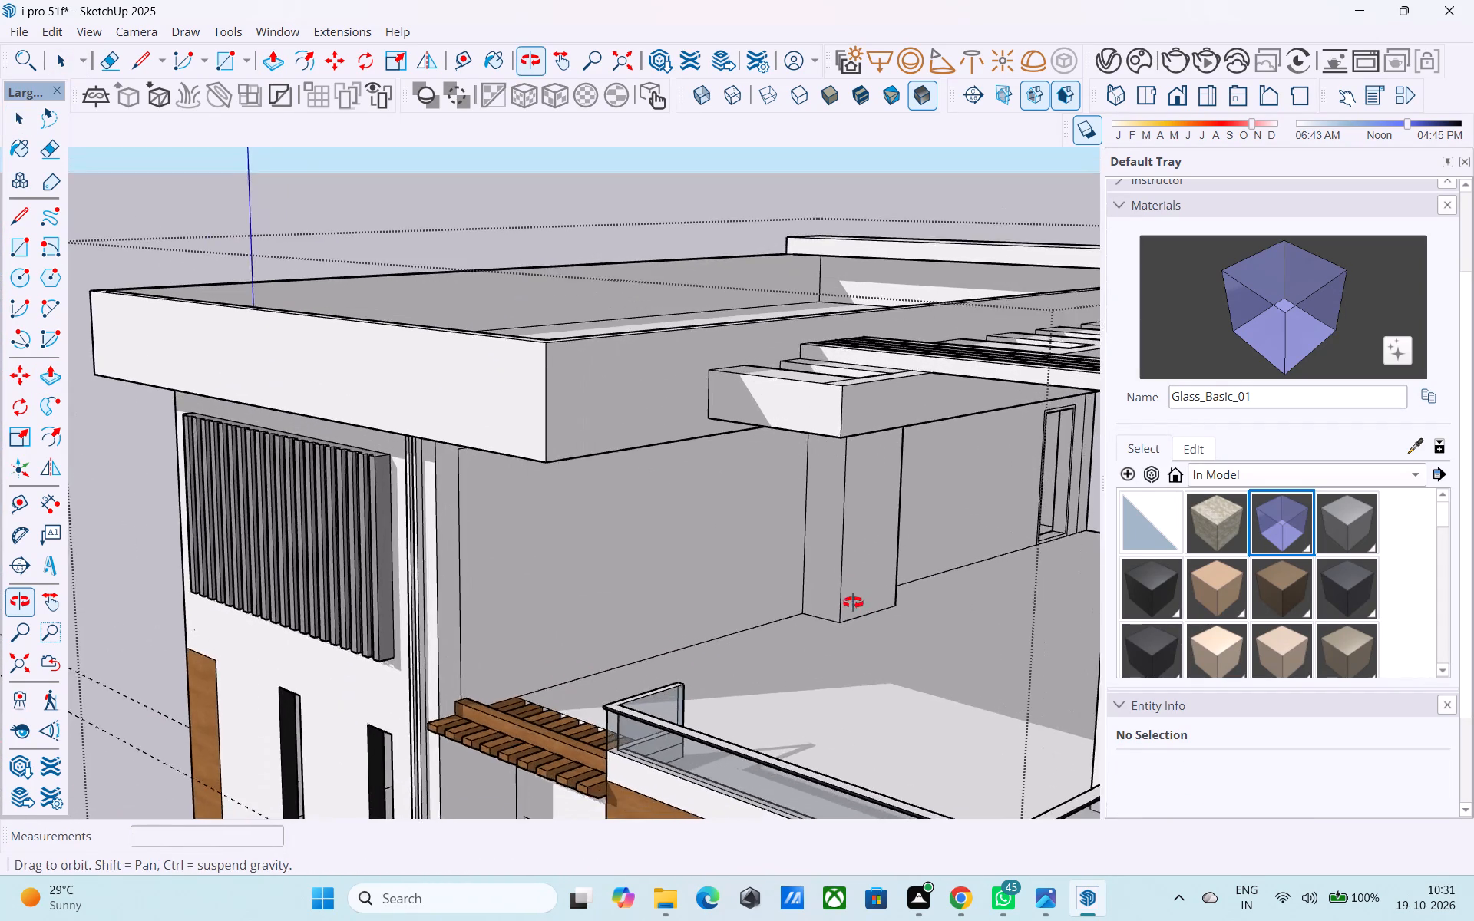
middle_drag(853, 602, 586, 622)
Place construction guides on the terrace wall 1' beside the door frame and 3' above the wall's base edge.
middle_drag(638, 626, 730, 669)
scroll(970, 634, up, 4)
middle_drag(829, 641, 806, 626)
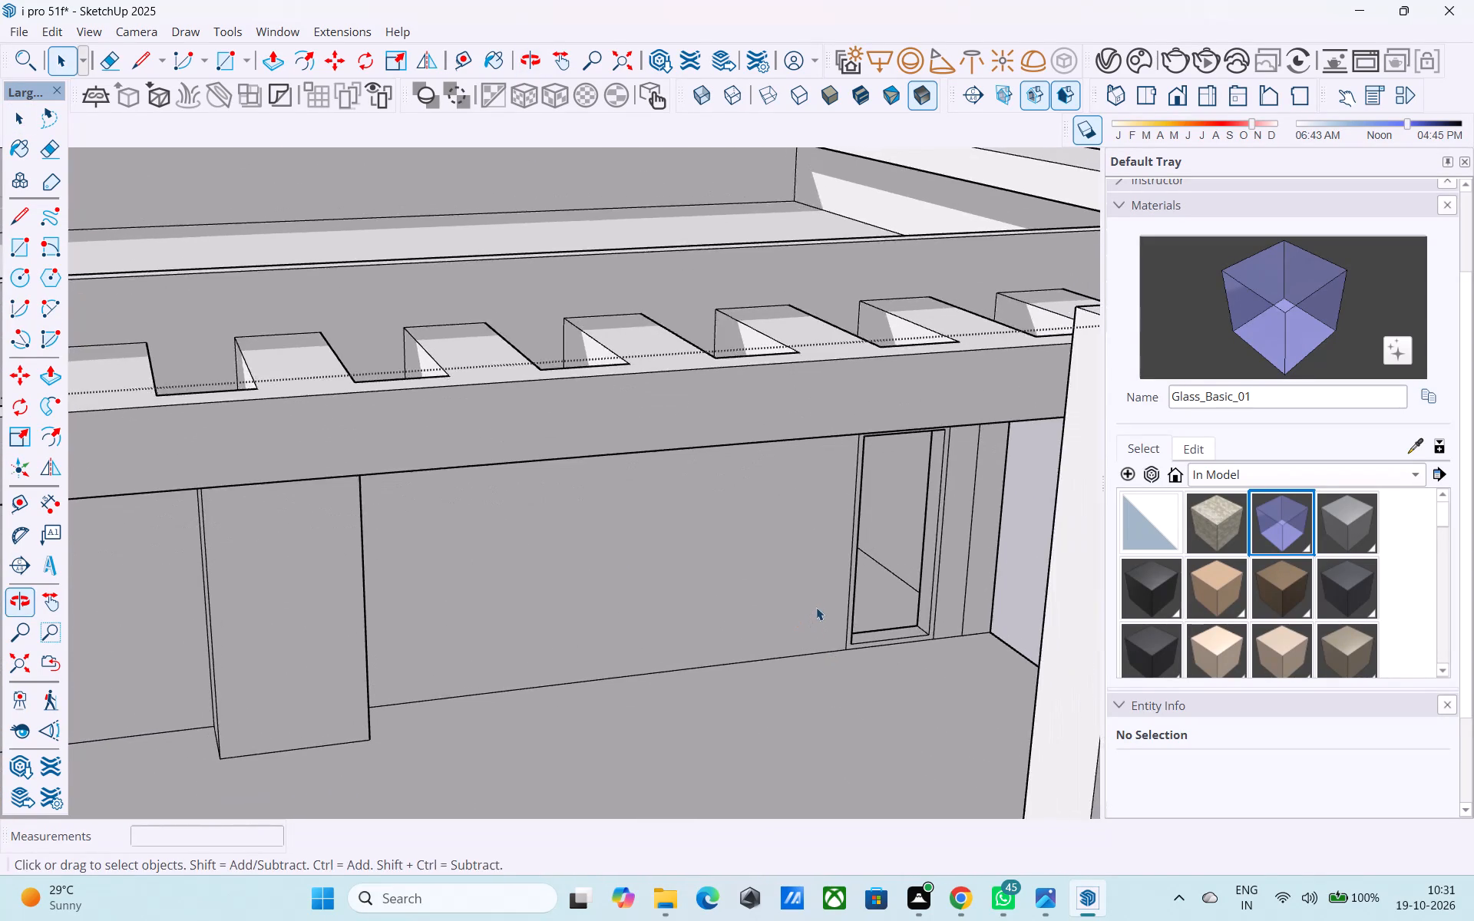
scroll(818, 606, up, 2)
middle_drag(820, 604, 818, 593)
key(t)
click(860, 551)
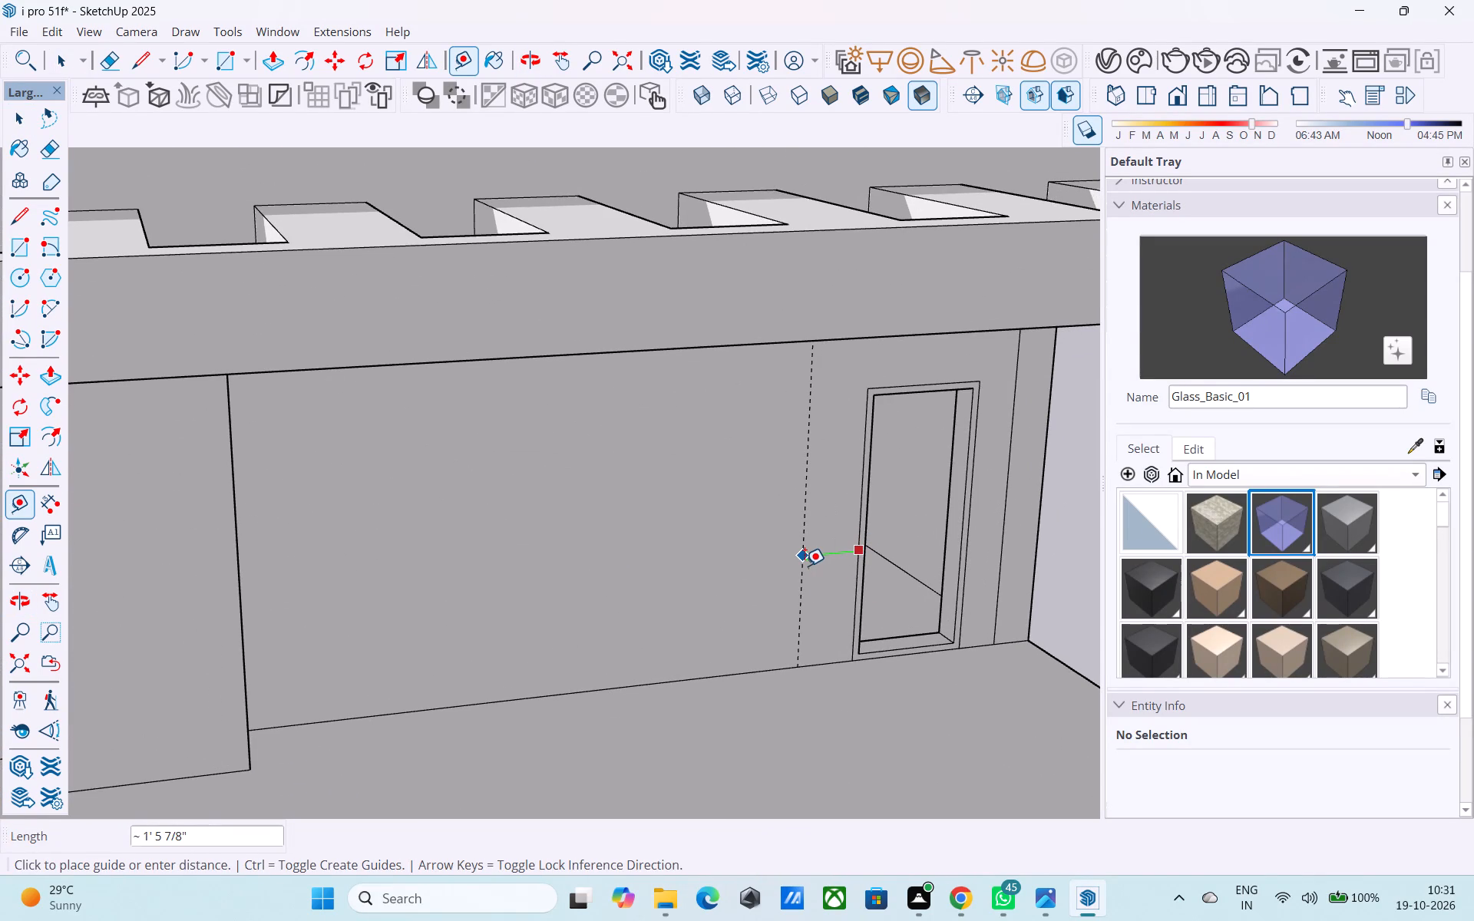
text(1')
key(Return)
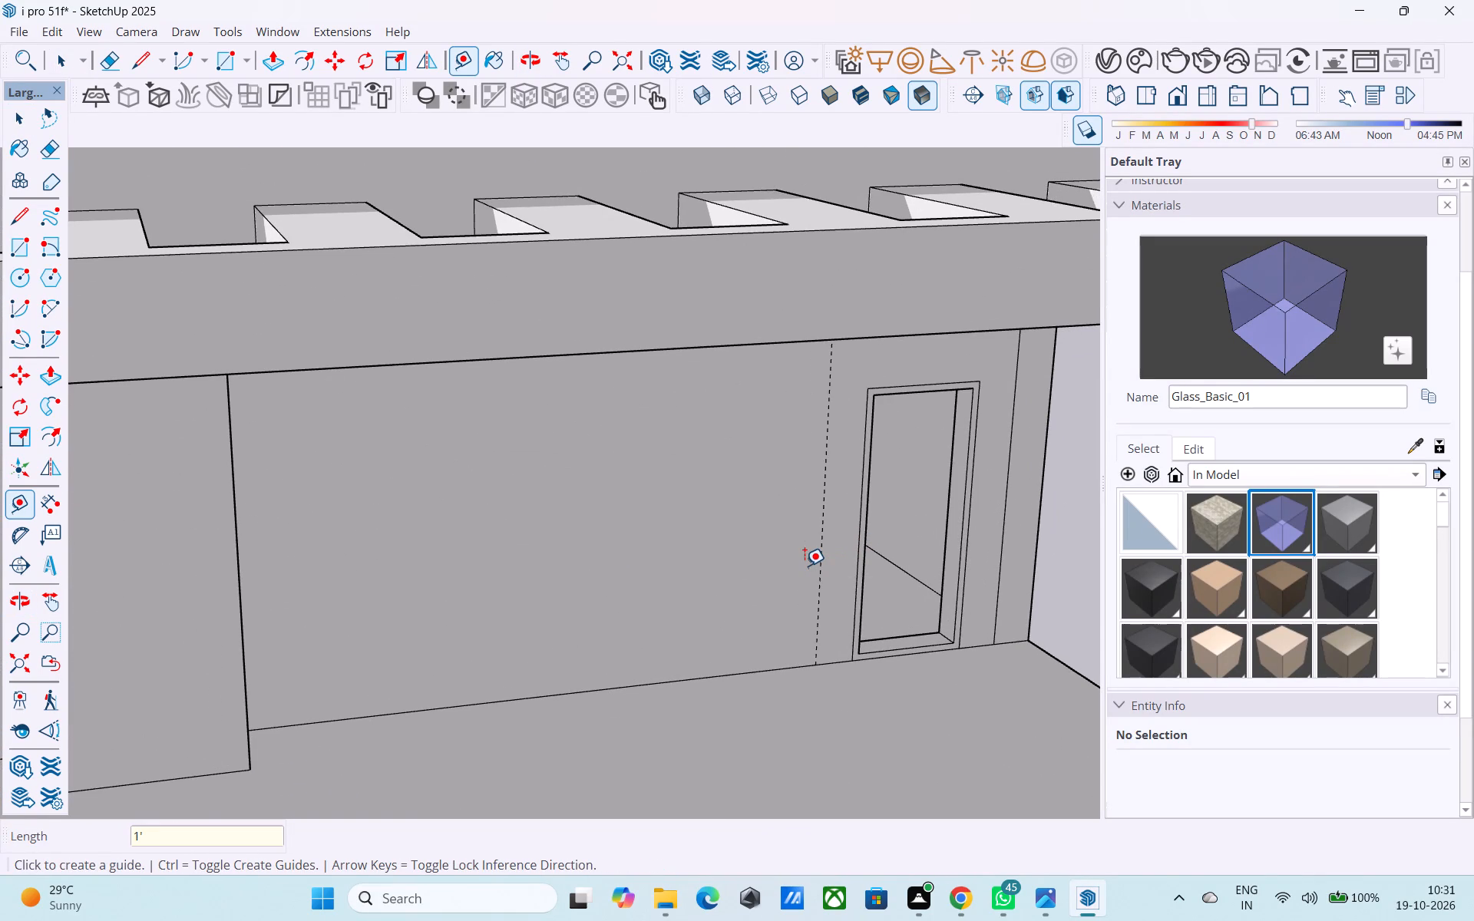
click(770, 675)
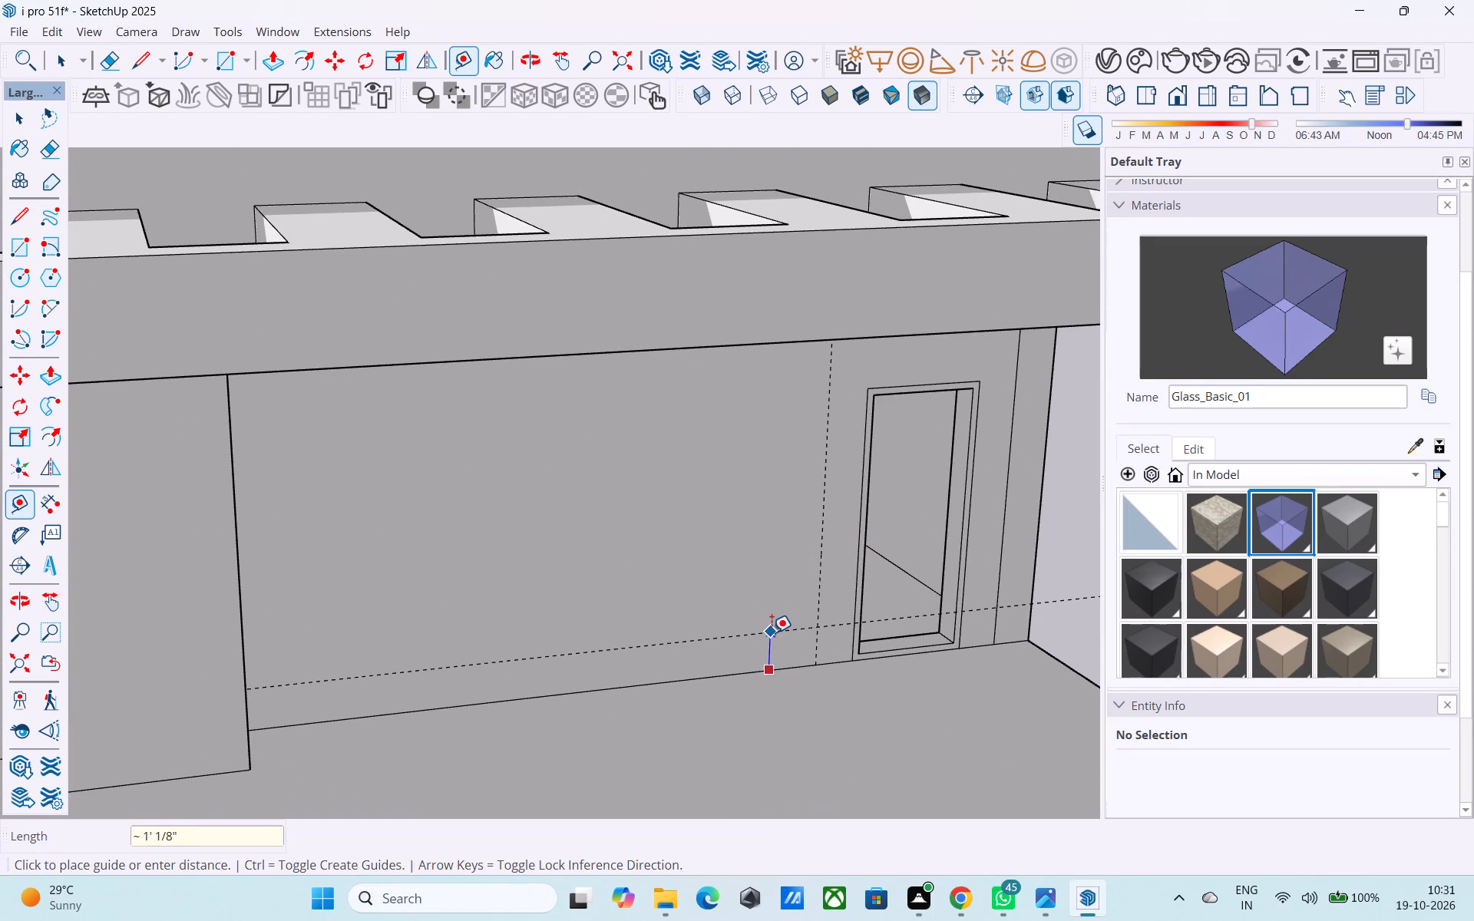
text(3')
key(Return)
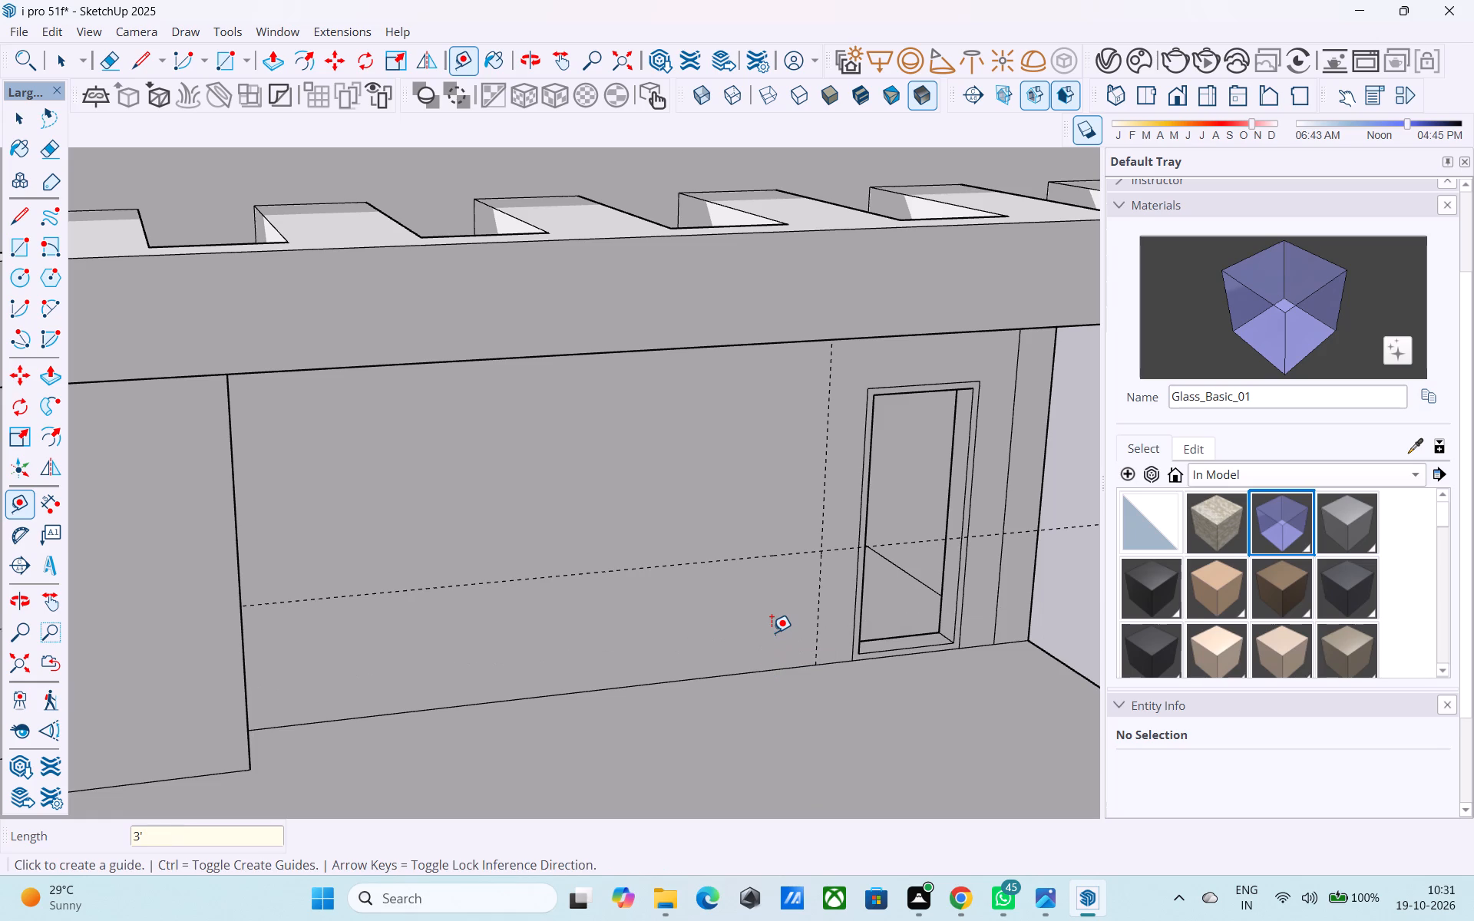
Draw a 4' by 4' window rectangle on the wall from the intersection of the two guides.
key(r)
click(827, 550)
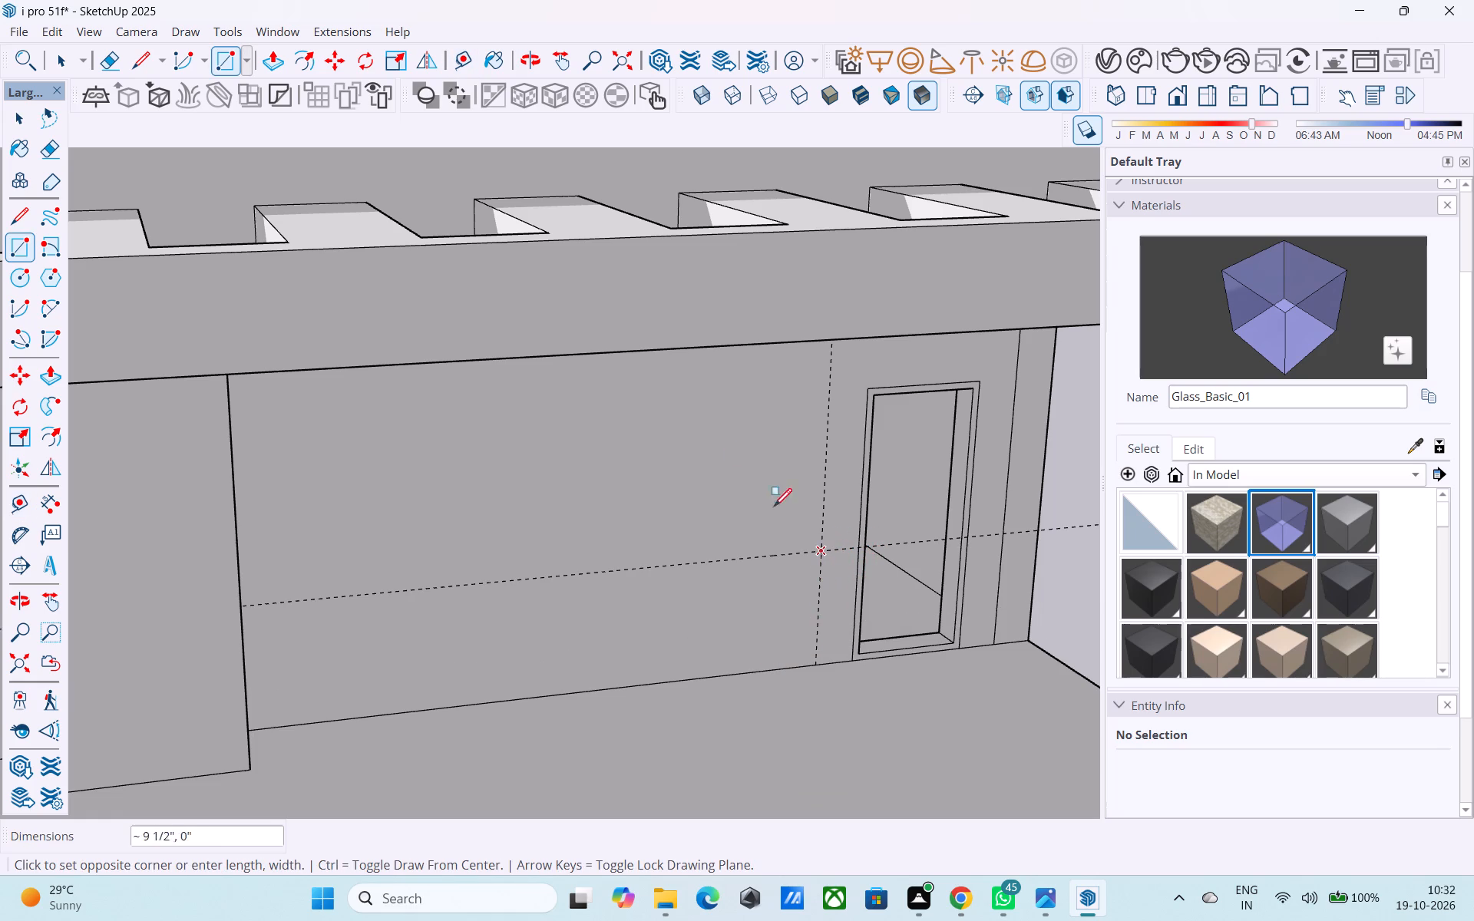
text(4',4')
key(Return)
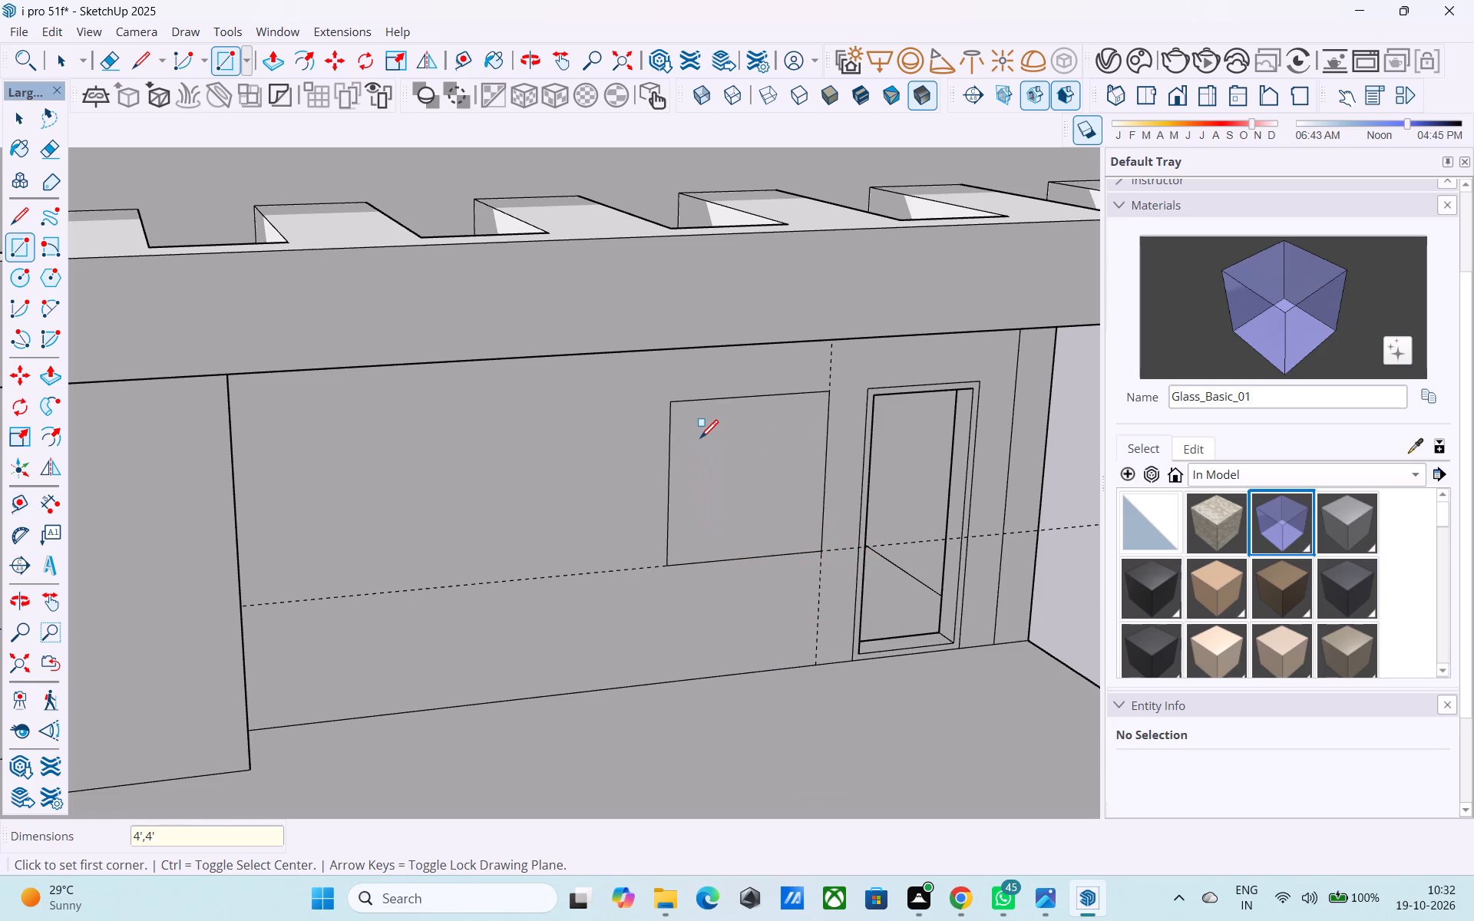
key(space)
Offset the window rectangle's outline 2" inward to form a frame.
scroll(682, 461, down, 3)
middle_drag(682, 466, 687, 480)
click(715, 486)
scroll(715, 486, up, 2)
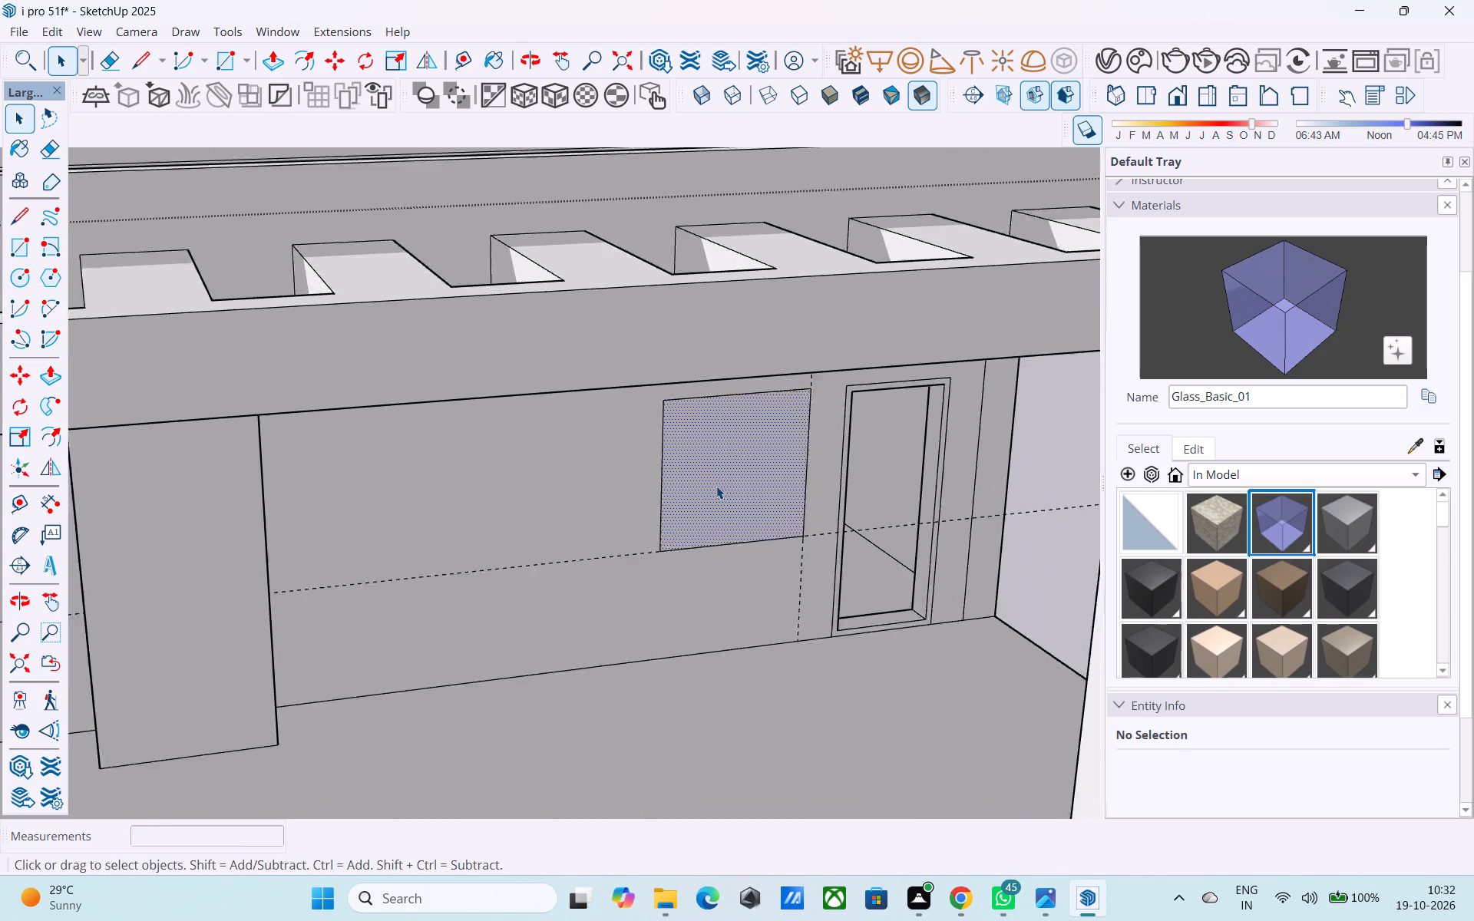
scroll(716, 486, up, 2)
key(f)
click(716, 486)
text(2")
key(Return)
key(space)
Push the window's inner face through the wall to open it inside the frame.
click(716, 476)
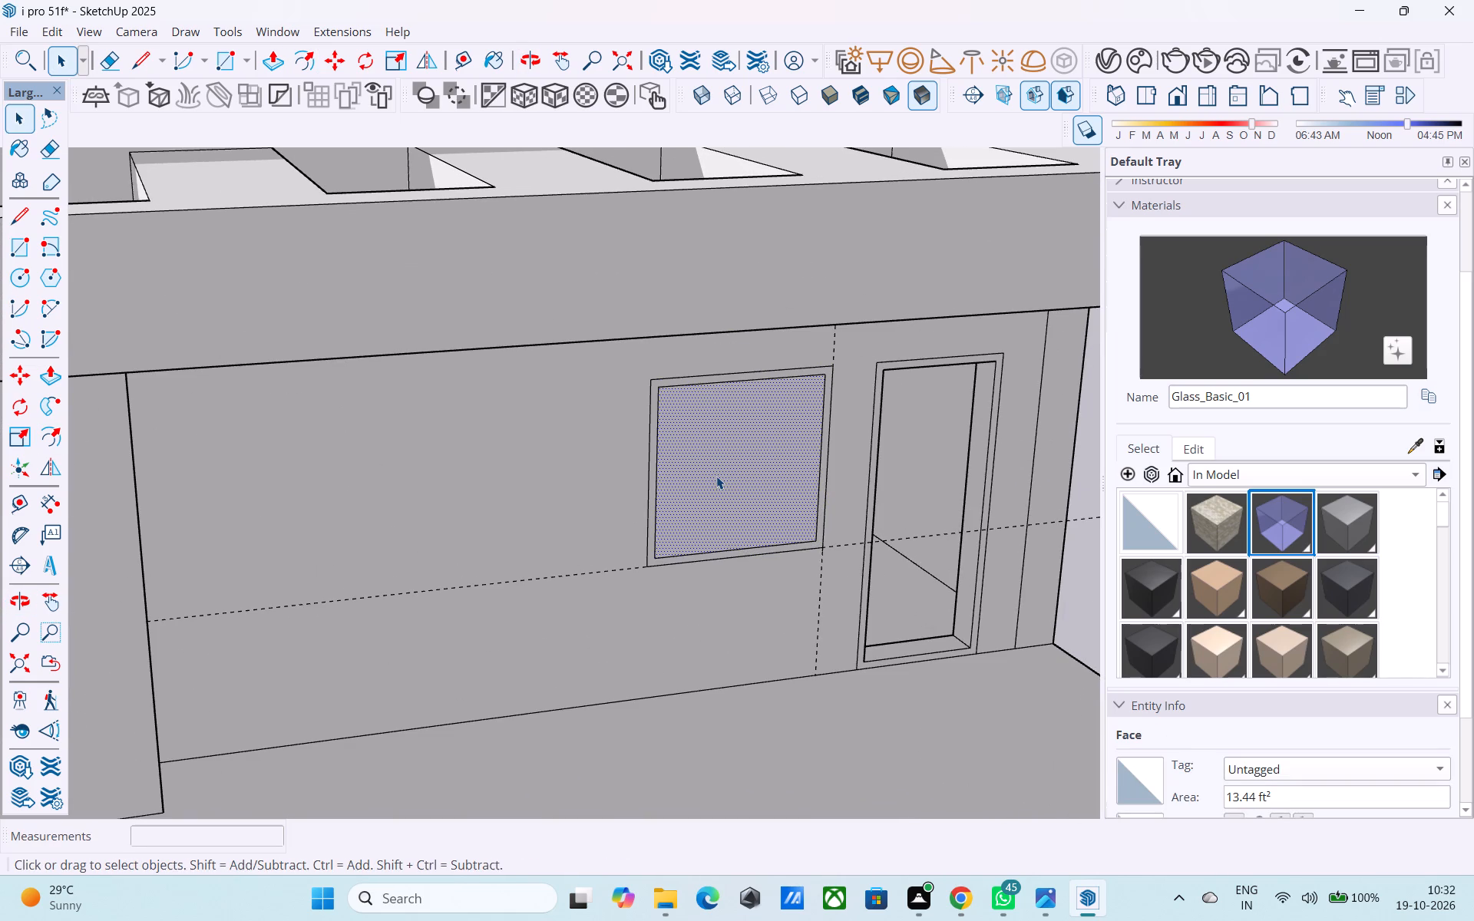
key(p)
click(716, 476)
click(712, 444)
key(space)
Draw a line about 10" long from the projecting column's base along the wall's base edge, away from the window.
scroll(708, 451, down, 3)
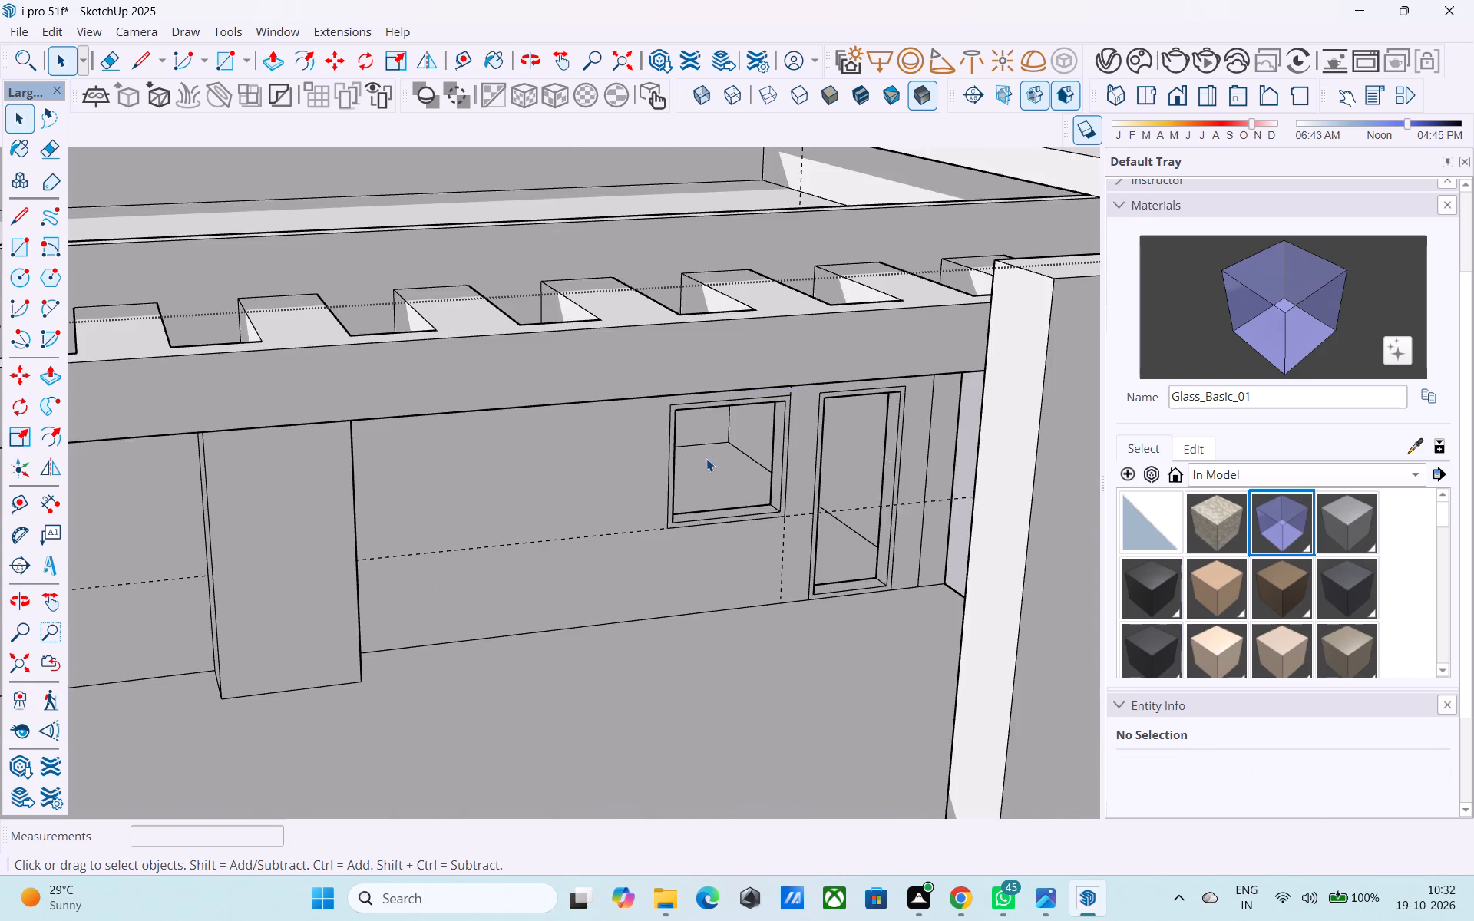
scroll(706, 458, down, 1)
middle_drag(706, 458, 692, 536)
scroll(657, 544, down, 5)
middle_drag(530, 622, 736, 536)
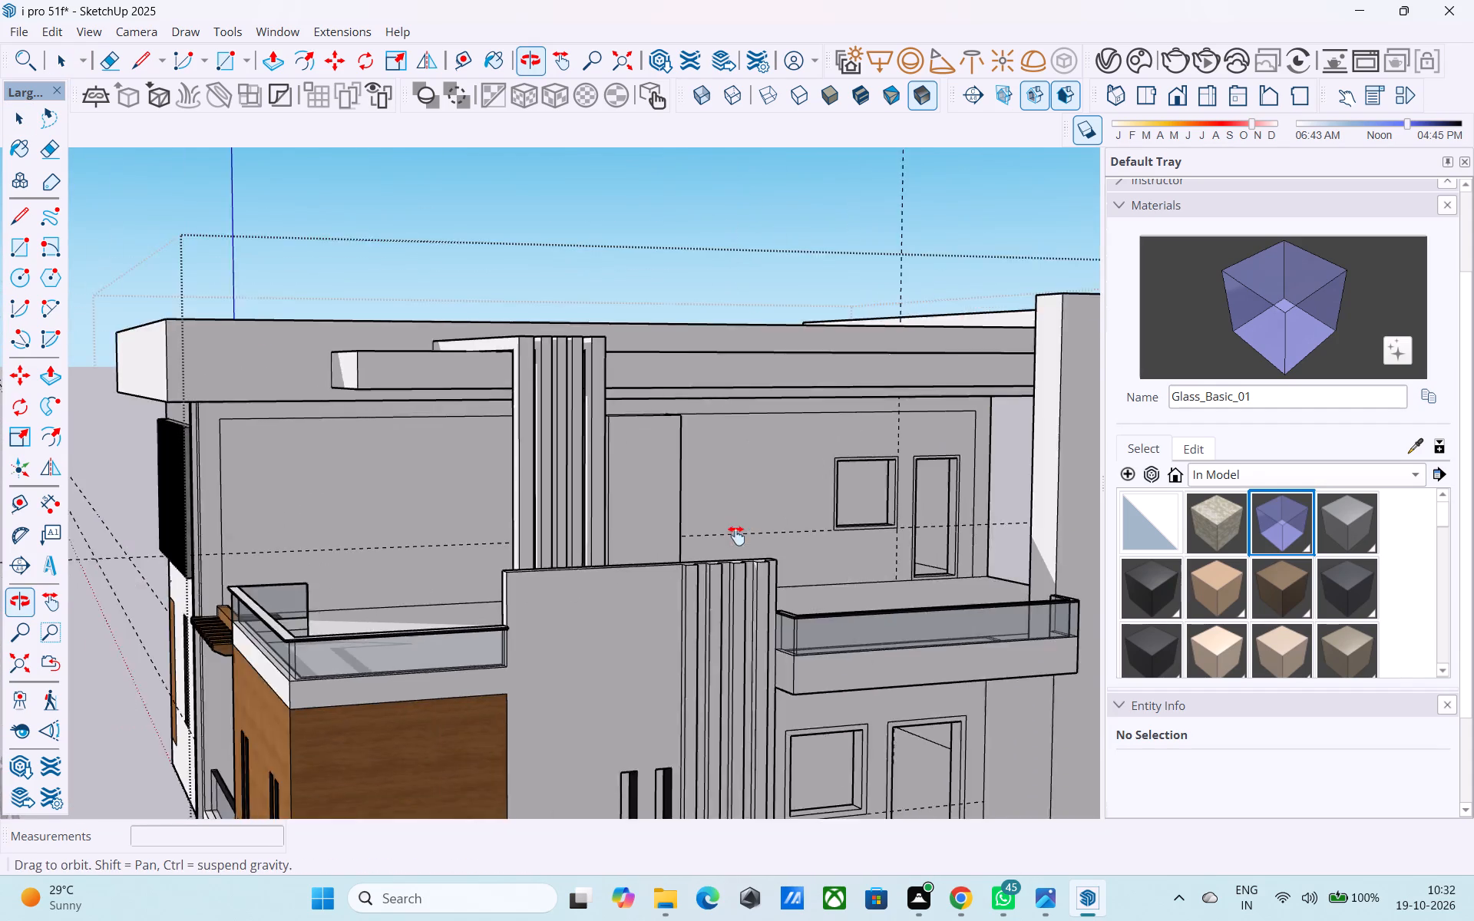
middle_drag(736, 536, 855, 631)
scroll(692, 673, up, 3)
middle_drag(666, 650, 659, 618)
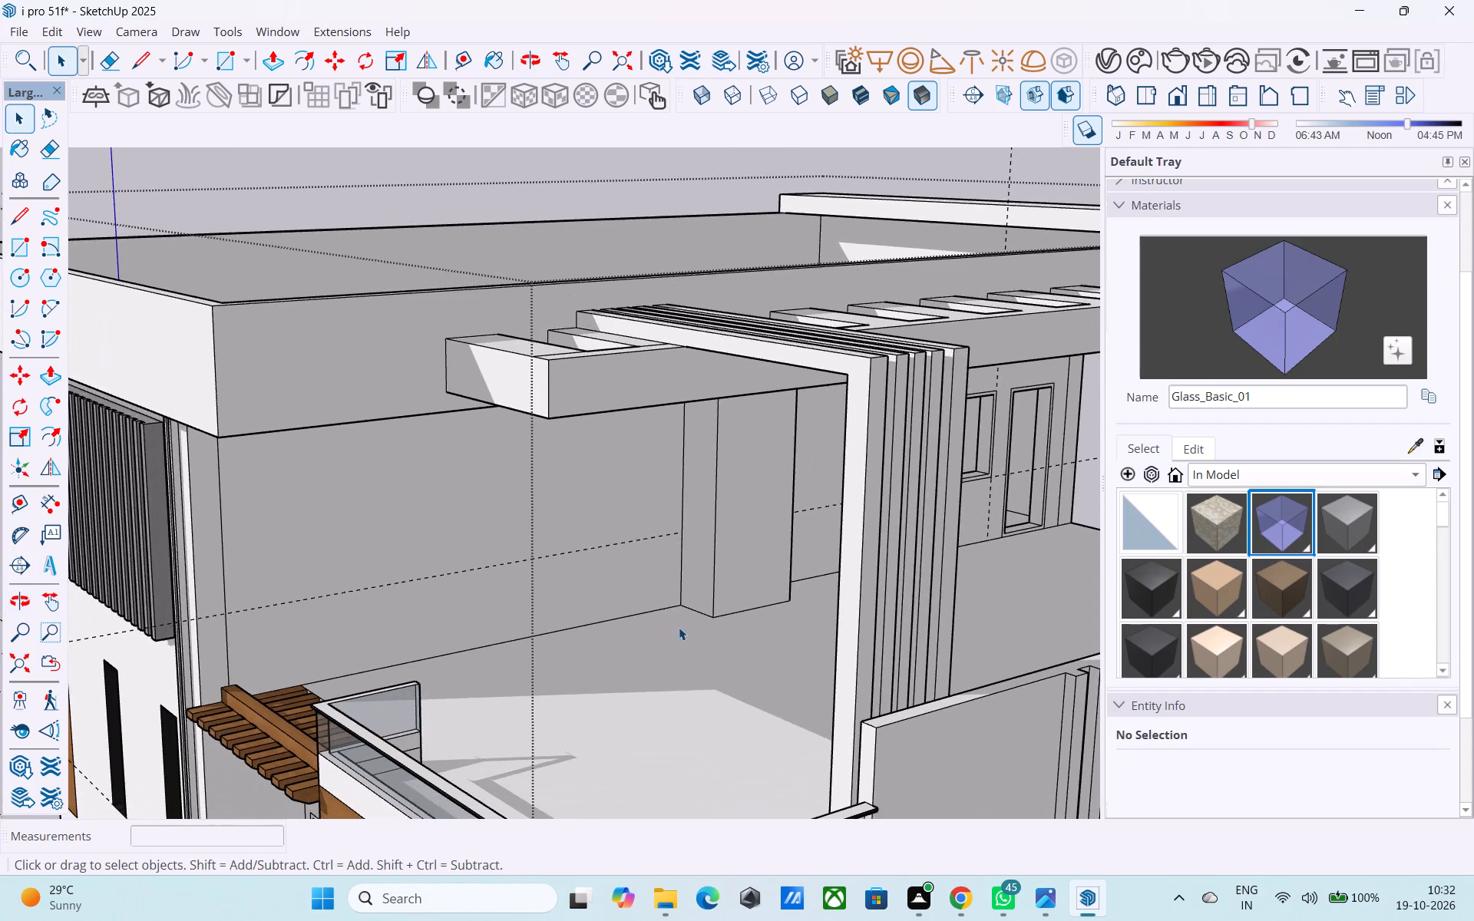
scroll(678, 621, up, 2)
key(l)
click(682, 602)
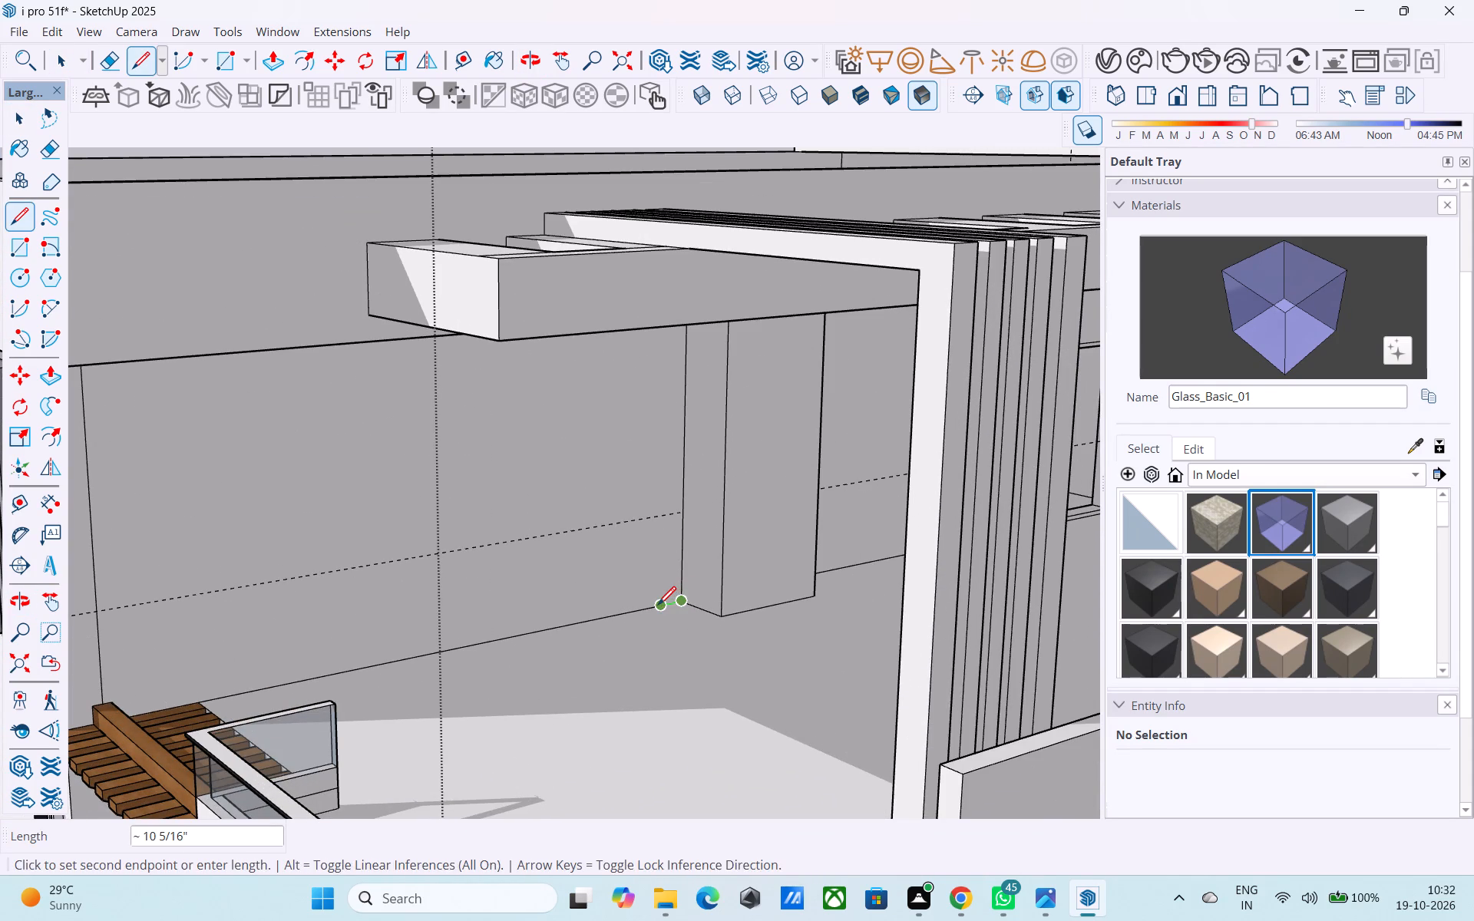
click(658, 606)
Draw a door rectangle 7' high and 3' wide on the wall from the end of the short base line.
key(r)
click(659, 608)
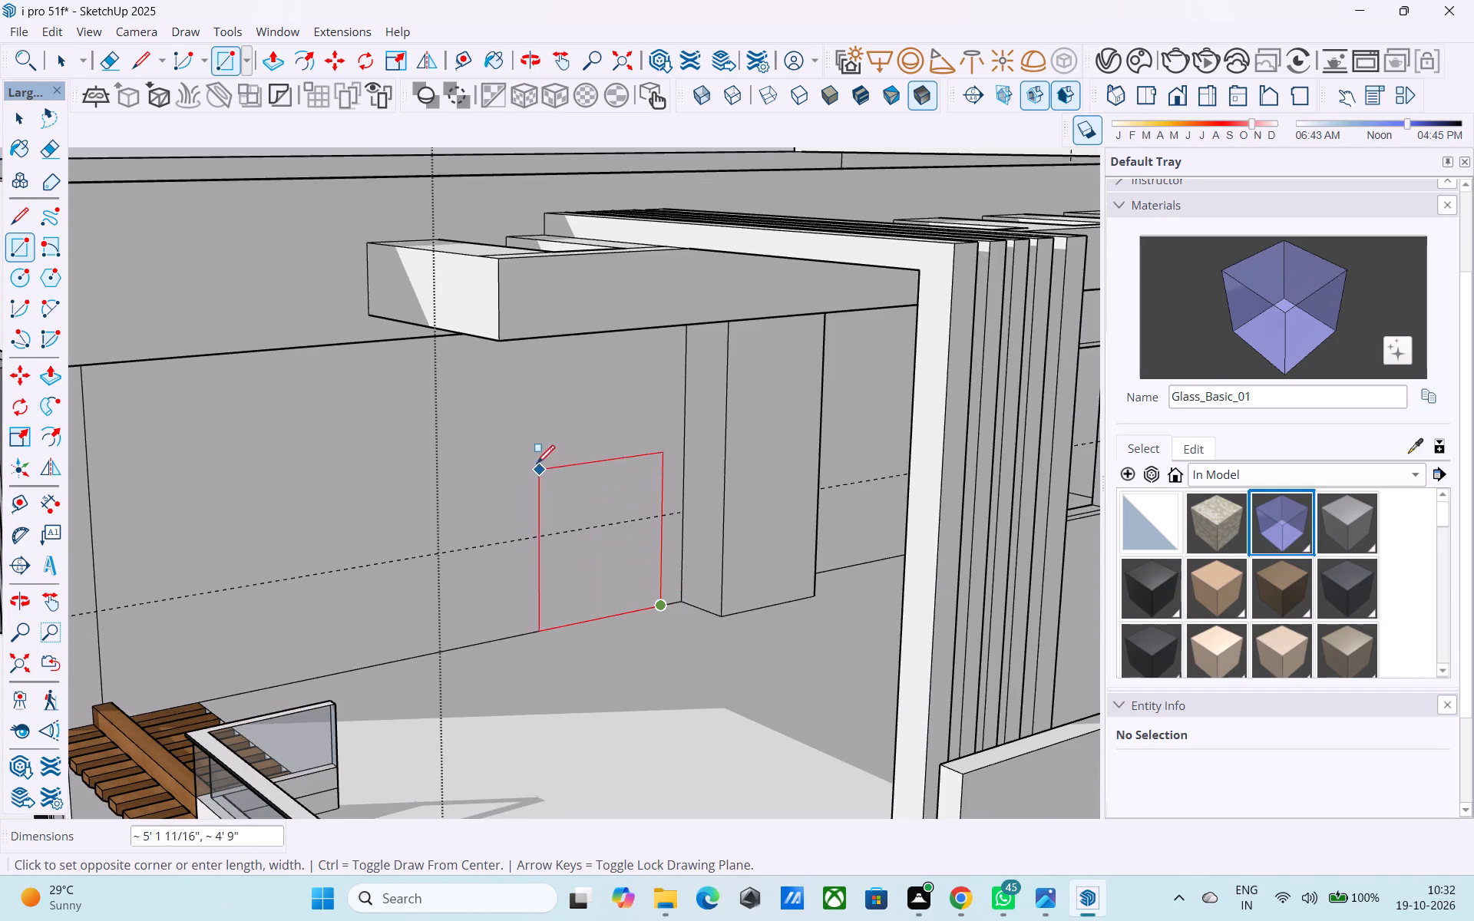
text(7',3')
key(Return)
scroll(537, 441, up, 1)
key(space)
Offset the new door rectangle's outline 2" inward to form a frame.
click(659, 488)
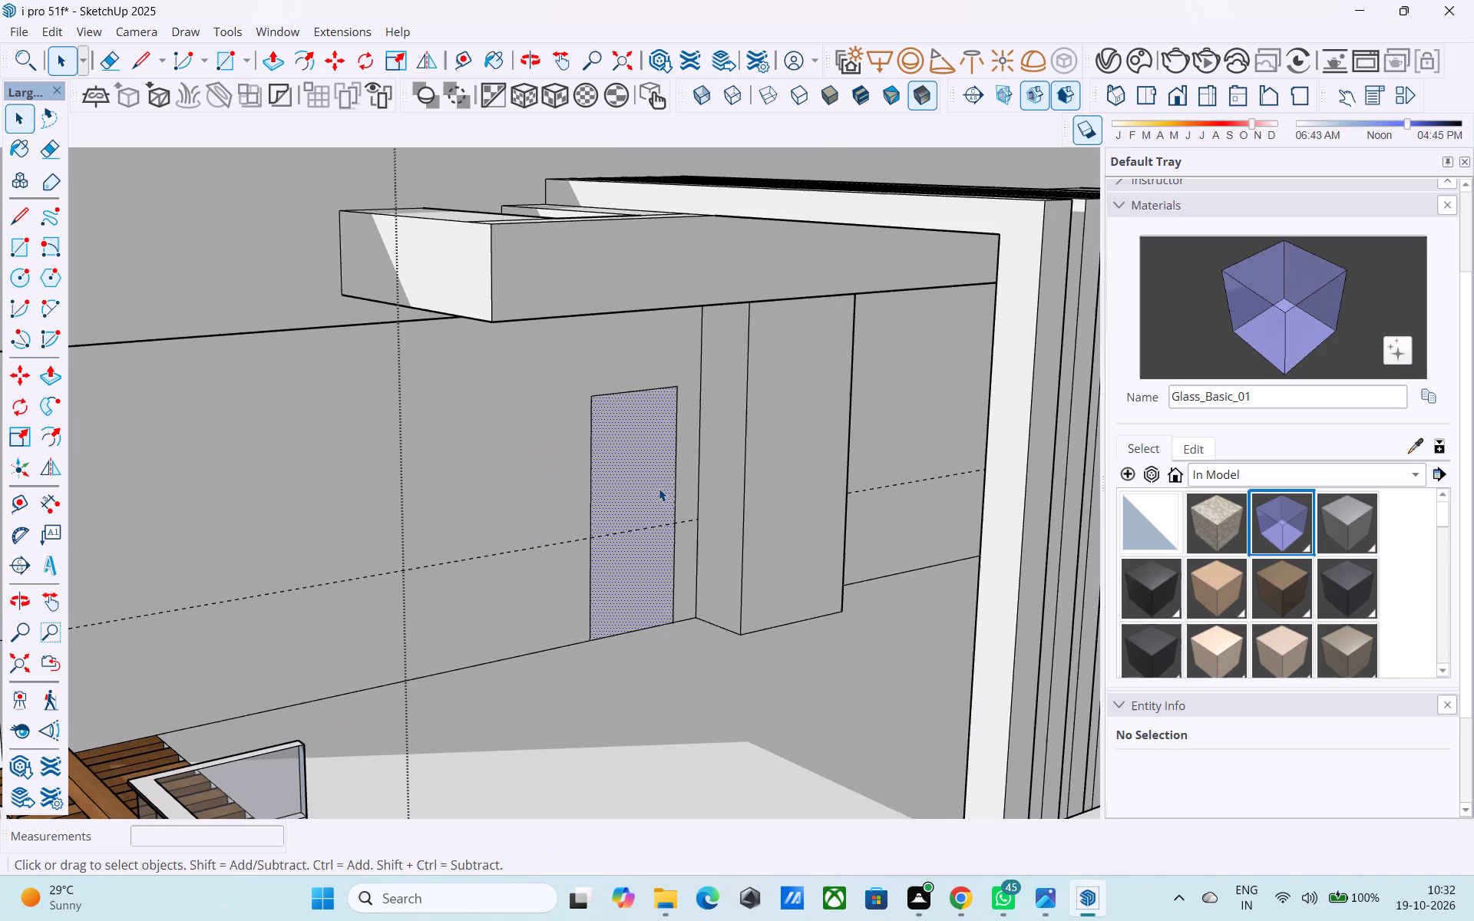
middle_drag(658, 487, 639, 484)
key(f)
click(639, 484)
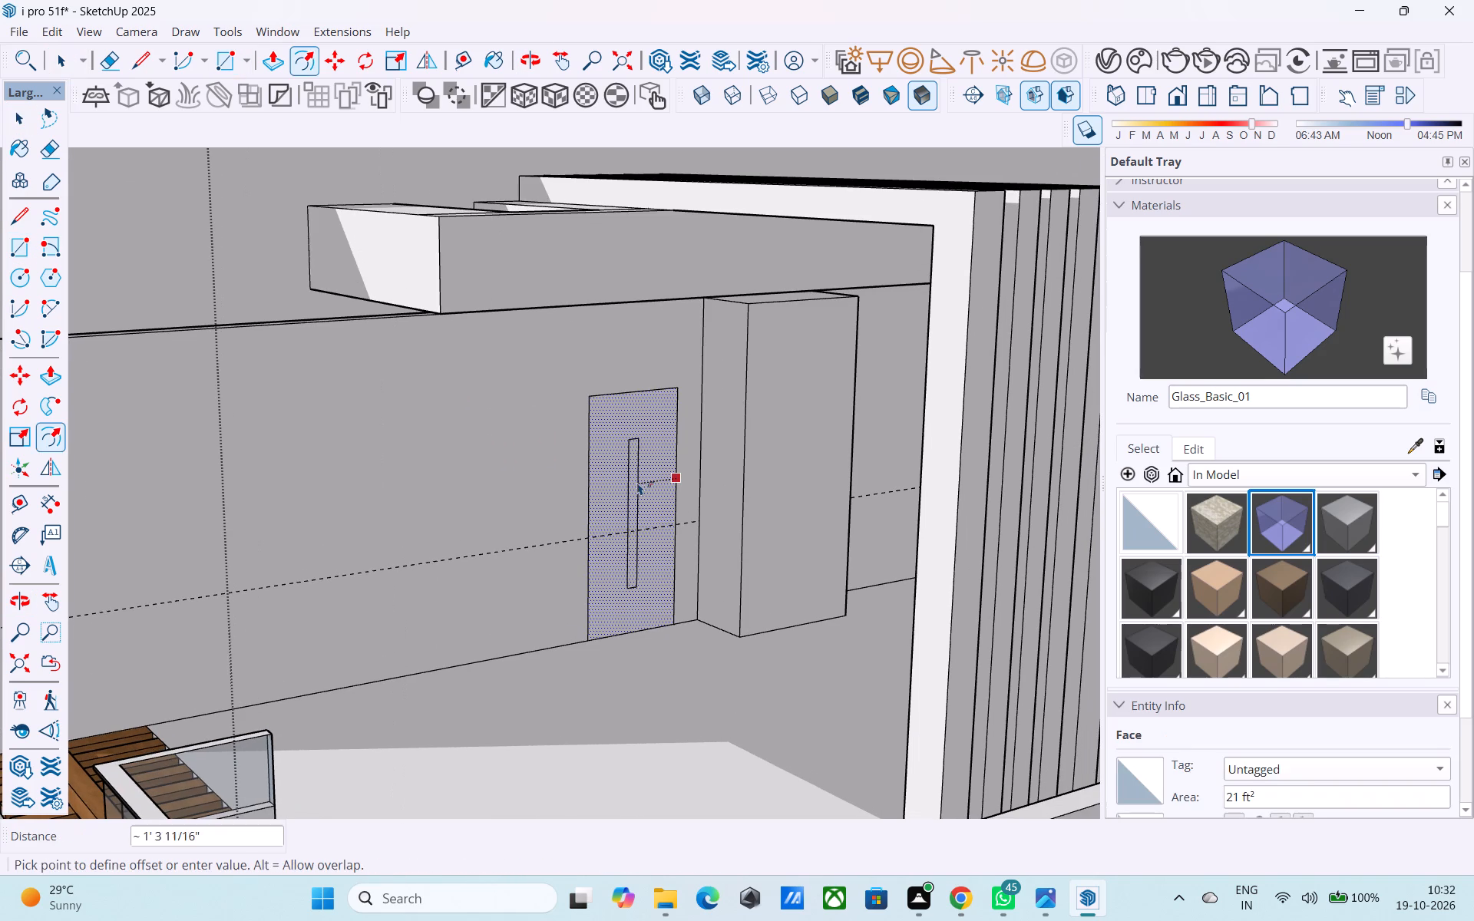
text(2")
key(Return)
key(space)
Push the door's inner face 9" into the wall, leaving the 2" frame around it.
click(650, 492)
key(p)
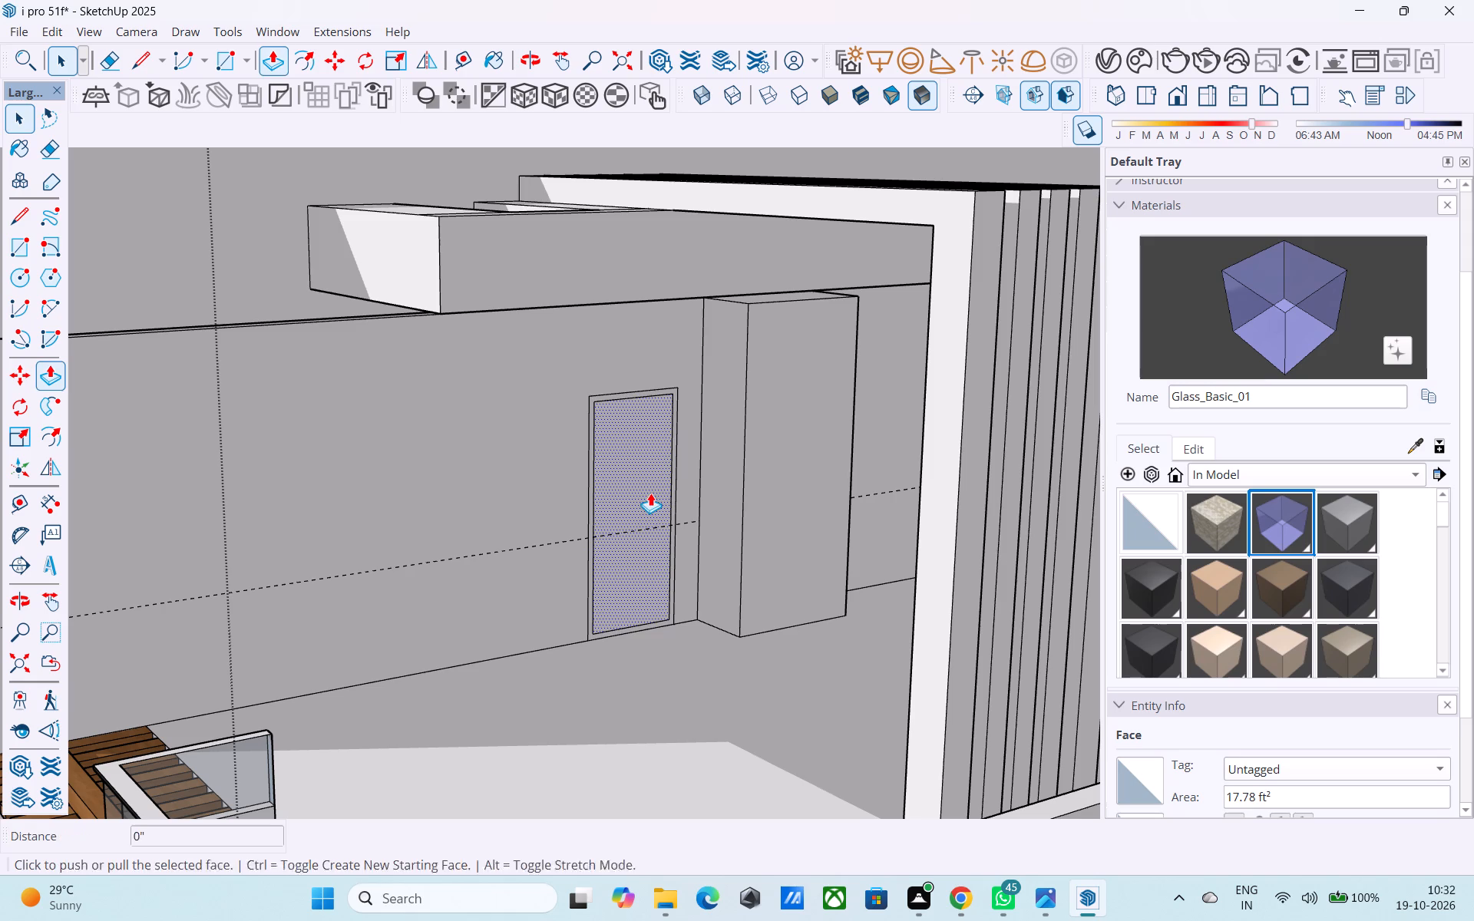
click(650, 493)
click(634, 468)
scroll(638, 484, down, 4)
middle_drag(646, 541, 611, 563)
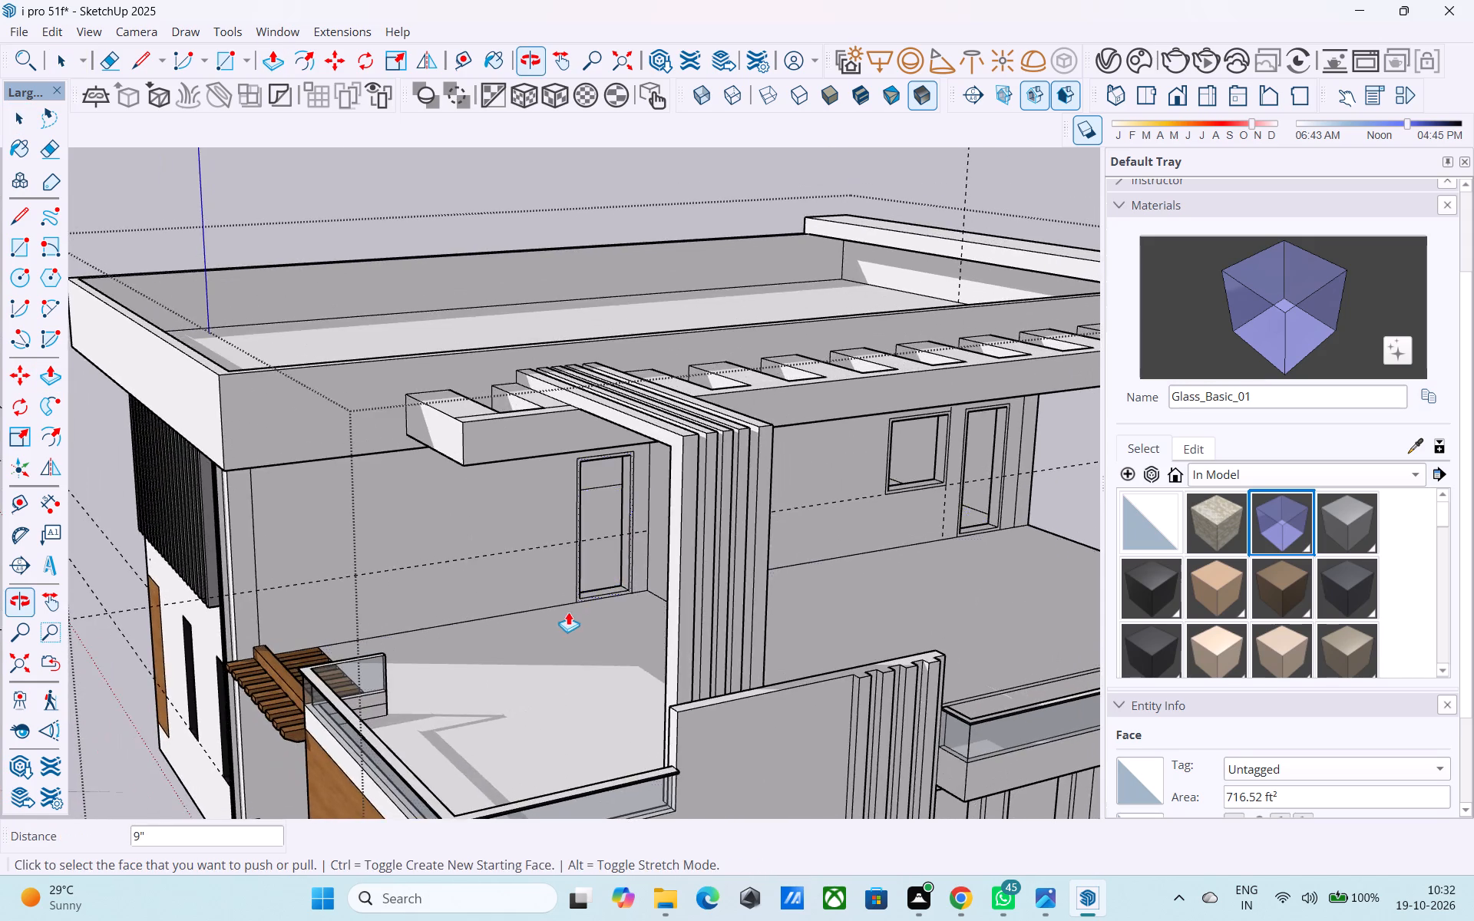
Place a vertical guide on the terrace wall 1' from the door frame's outer edge, on the side away from the projecting column.
scroll(567, 612, up, 4)
key(space)
key(t)
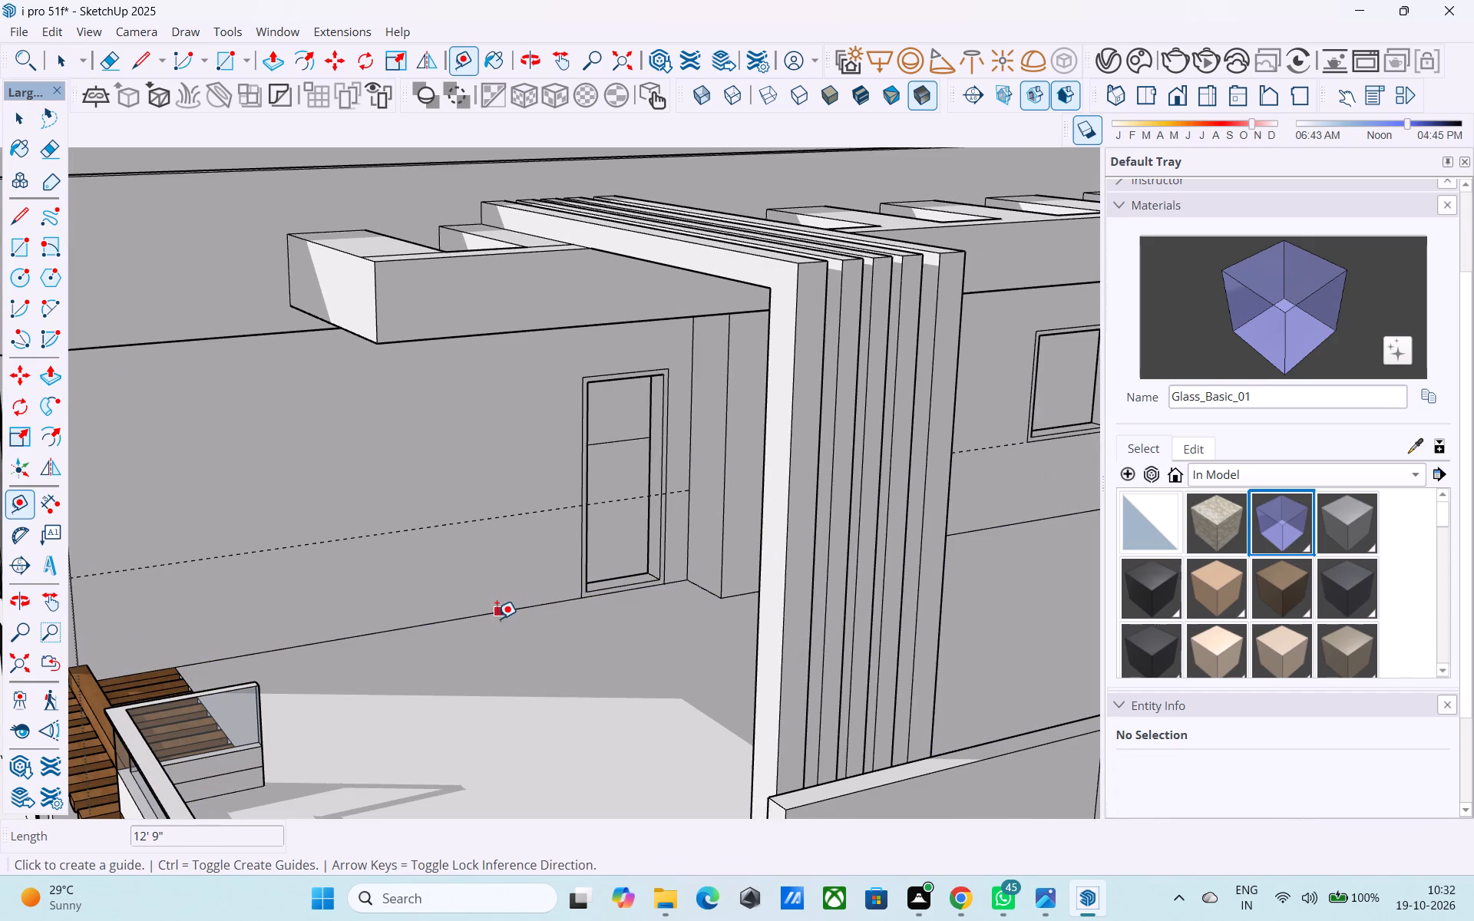
click(493, 615)
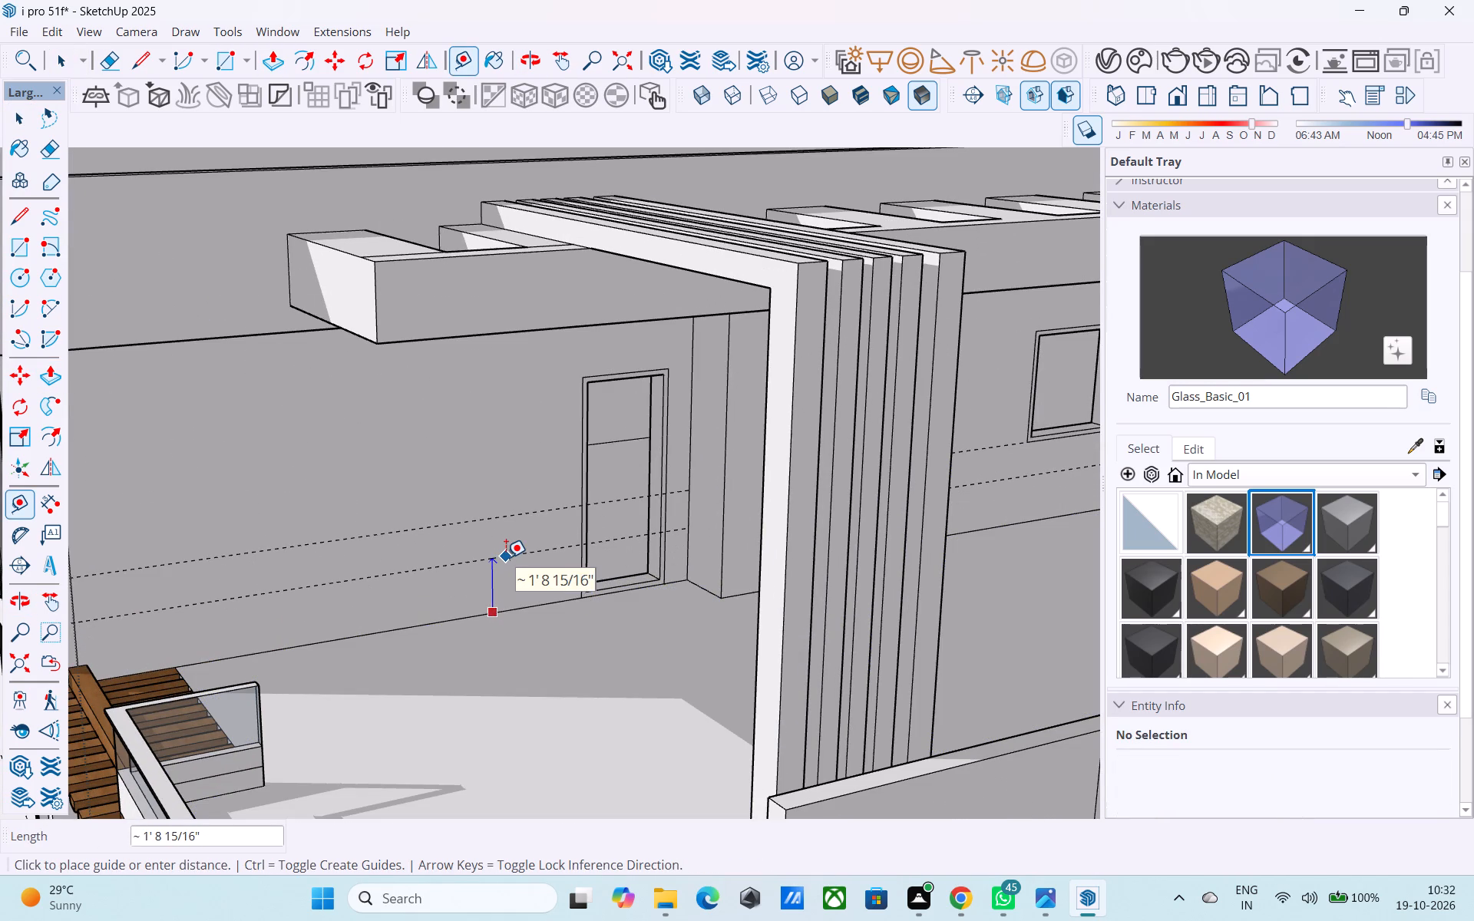
key(t)
click(577, 450)
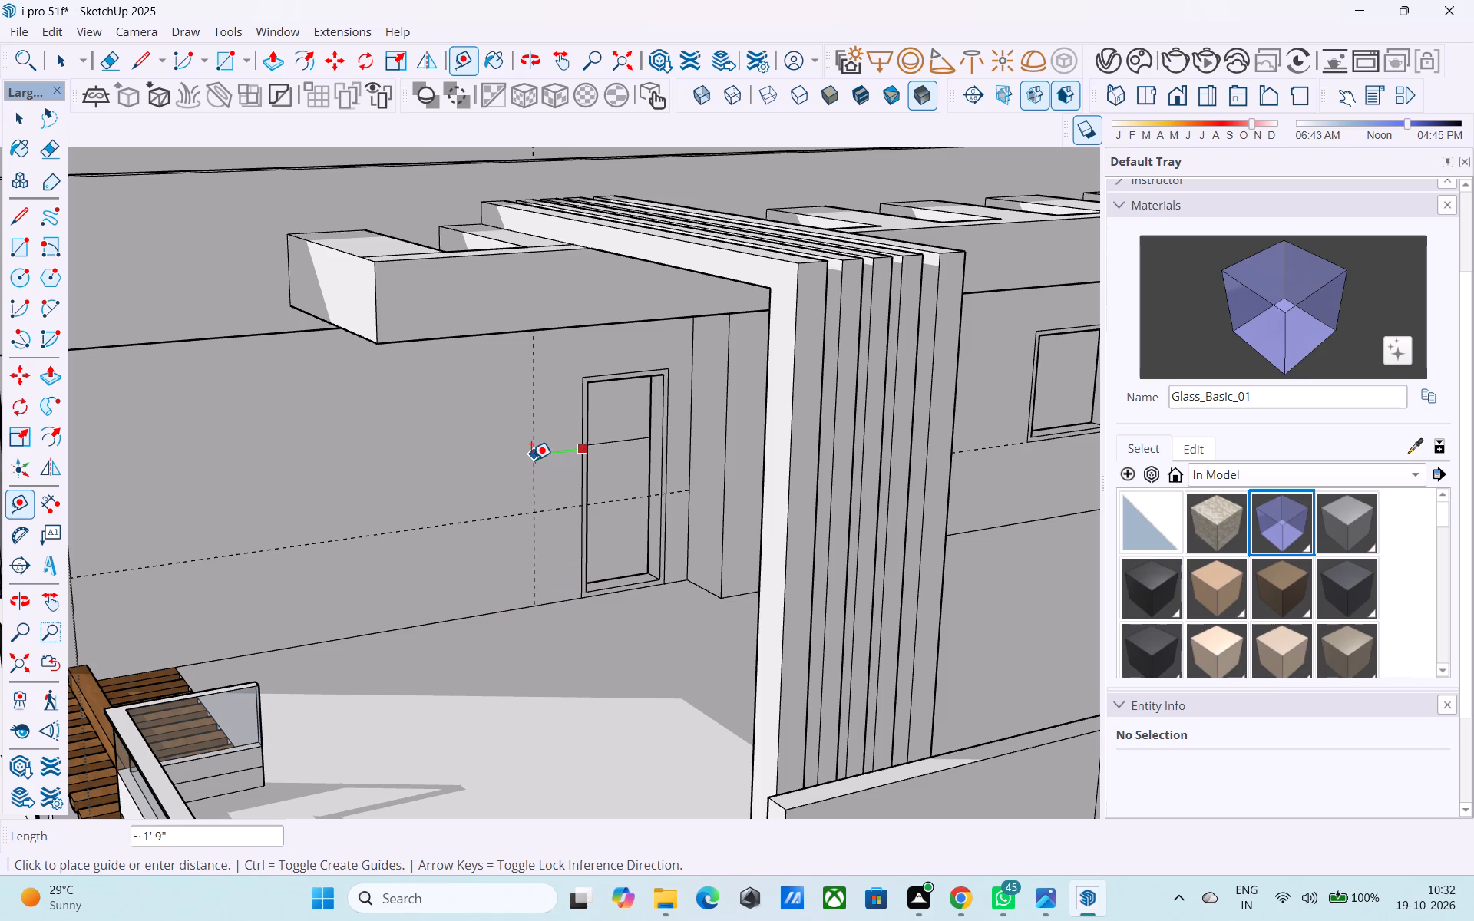
text(1')
key(Return)
key(space)
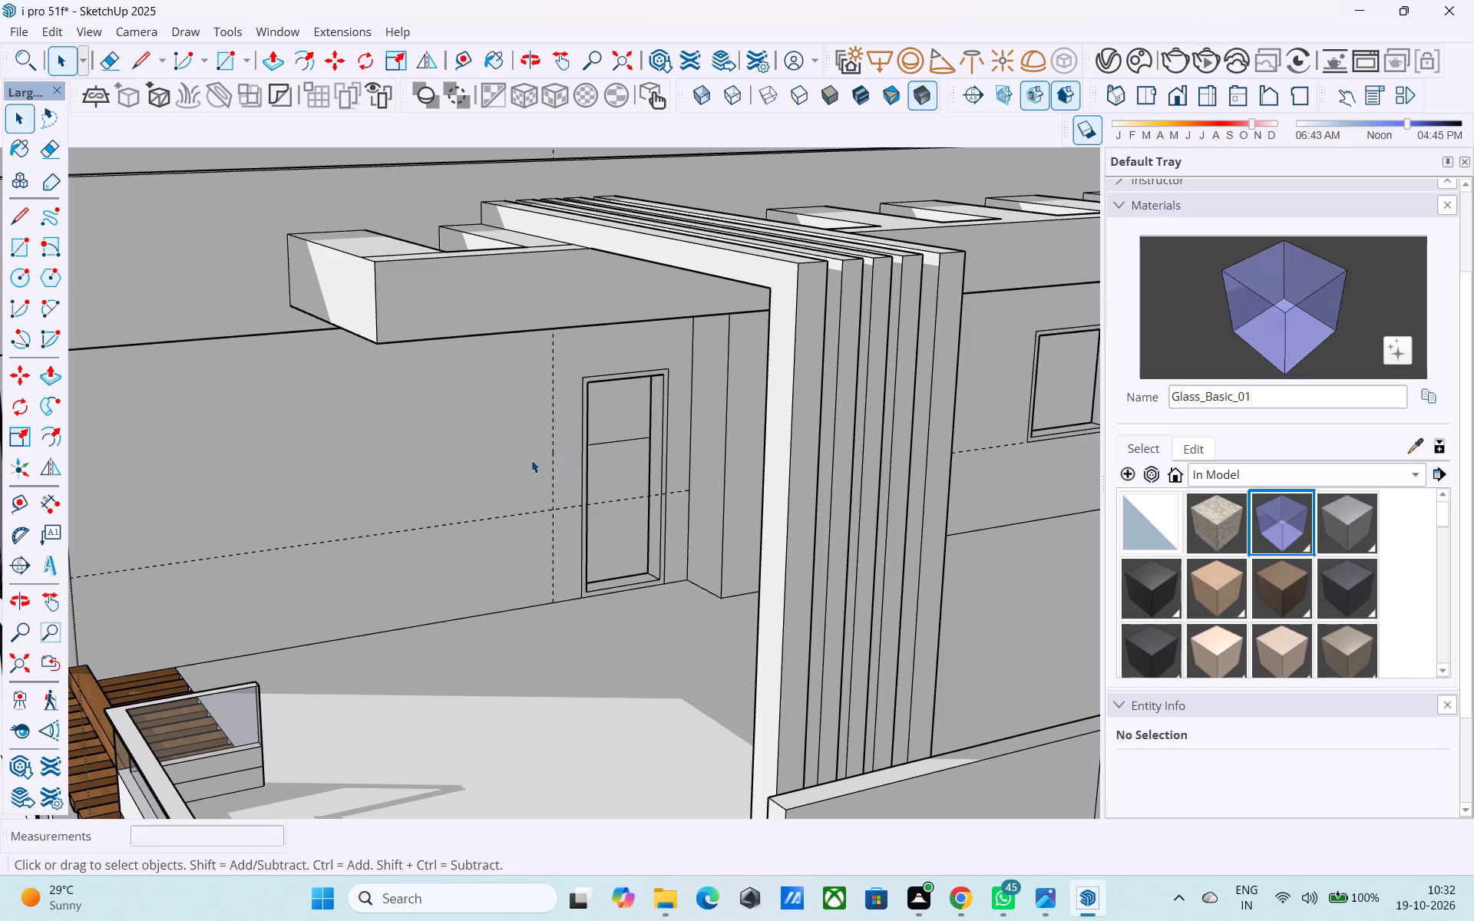
Draw a window rectangle 6' wide and 4' high on the wall from the intersection of the two guides, away from the door.
key(r)
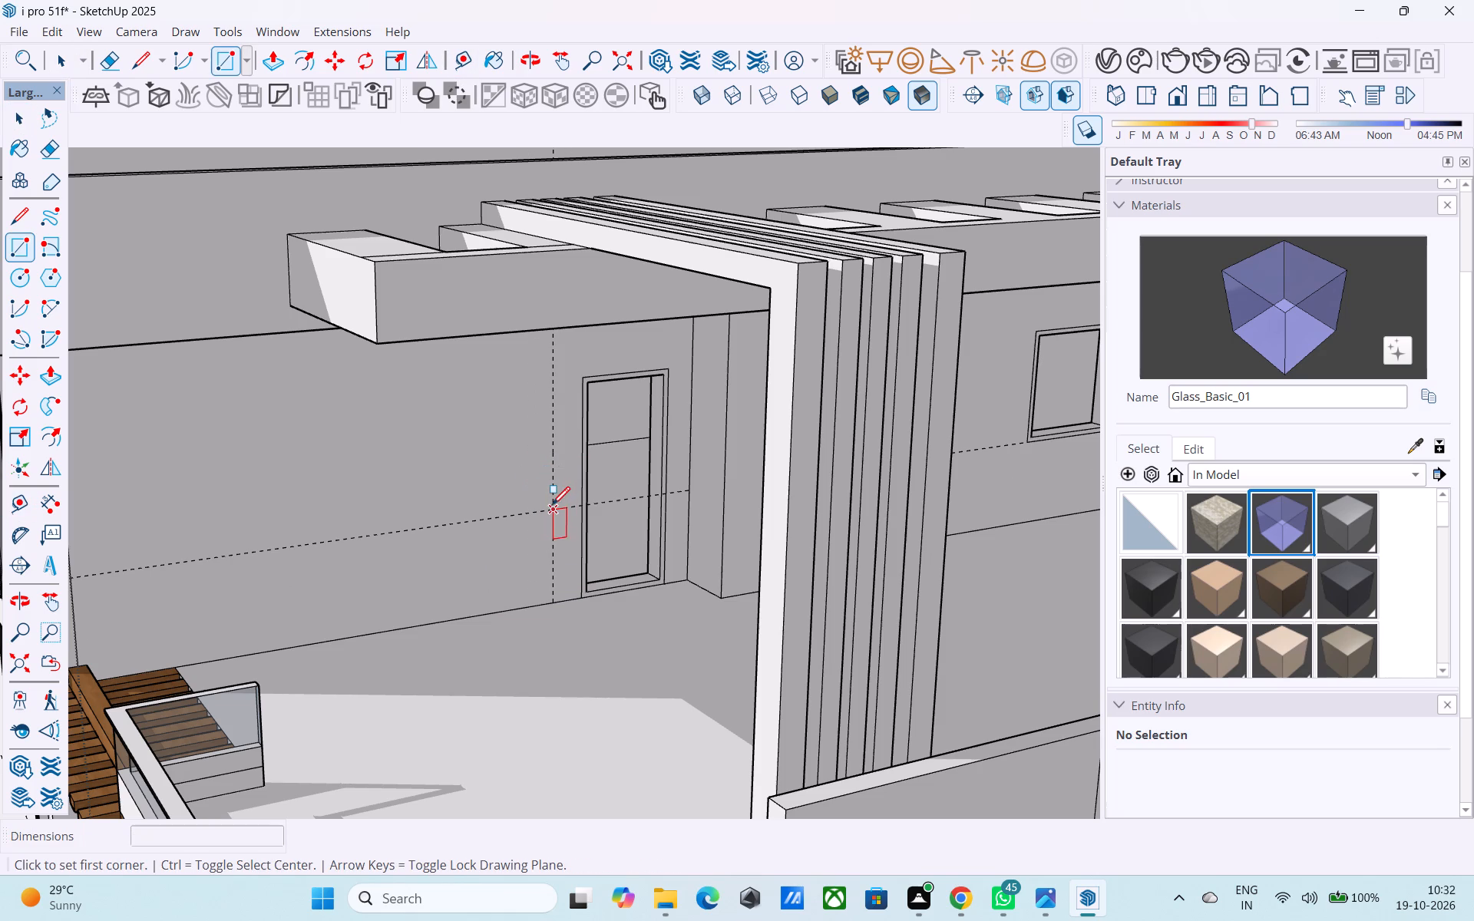
click(552, 507)
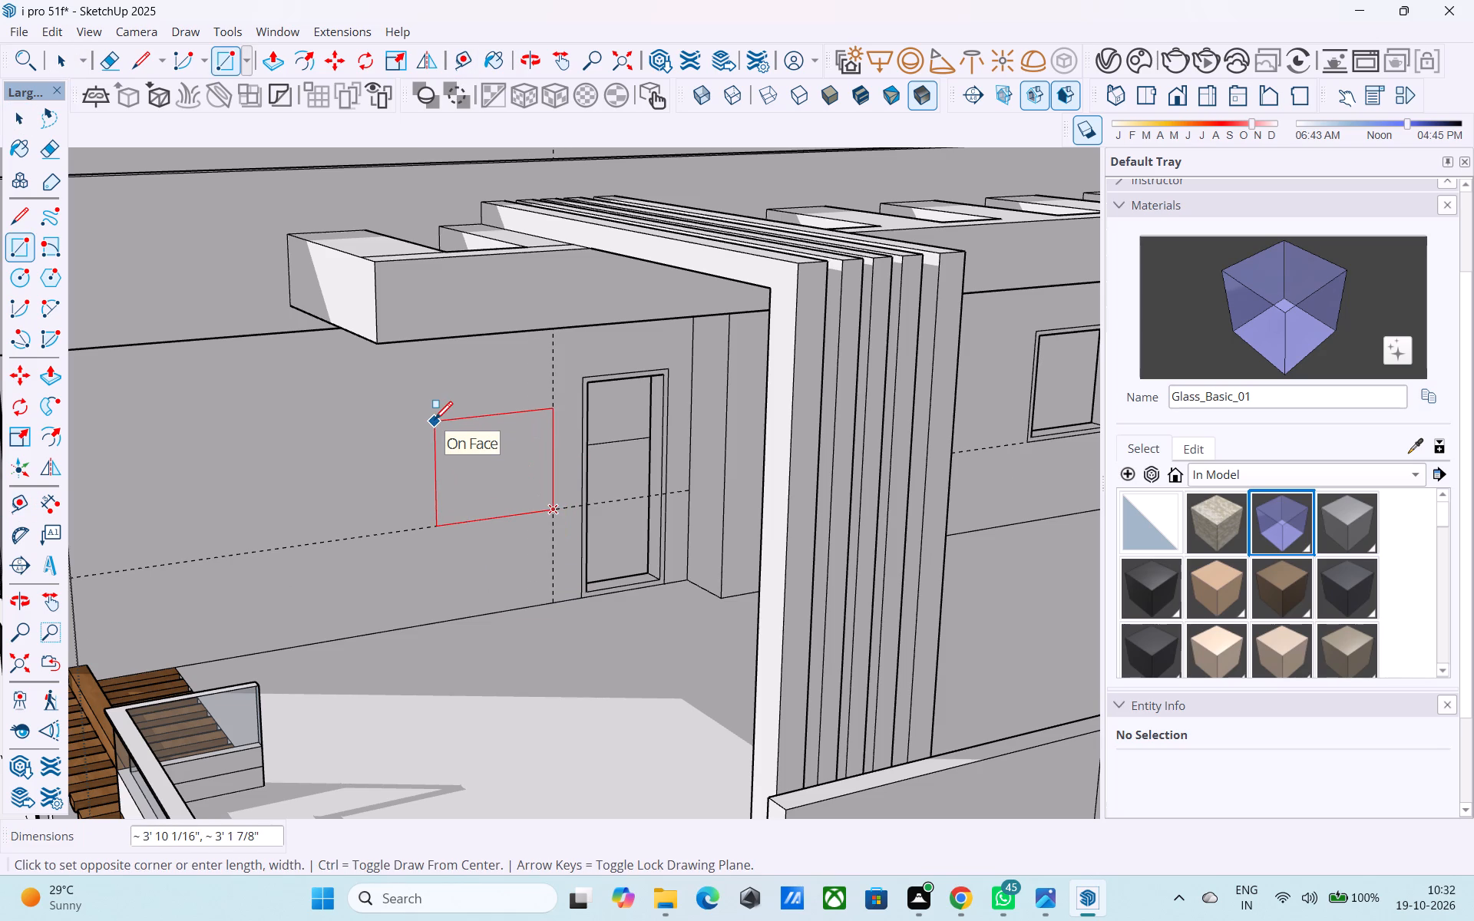
text(4',6')
key(Return)
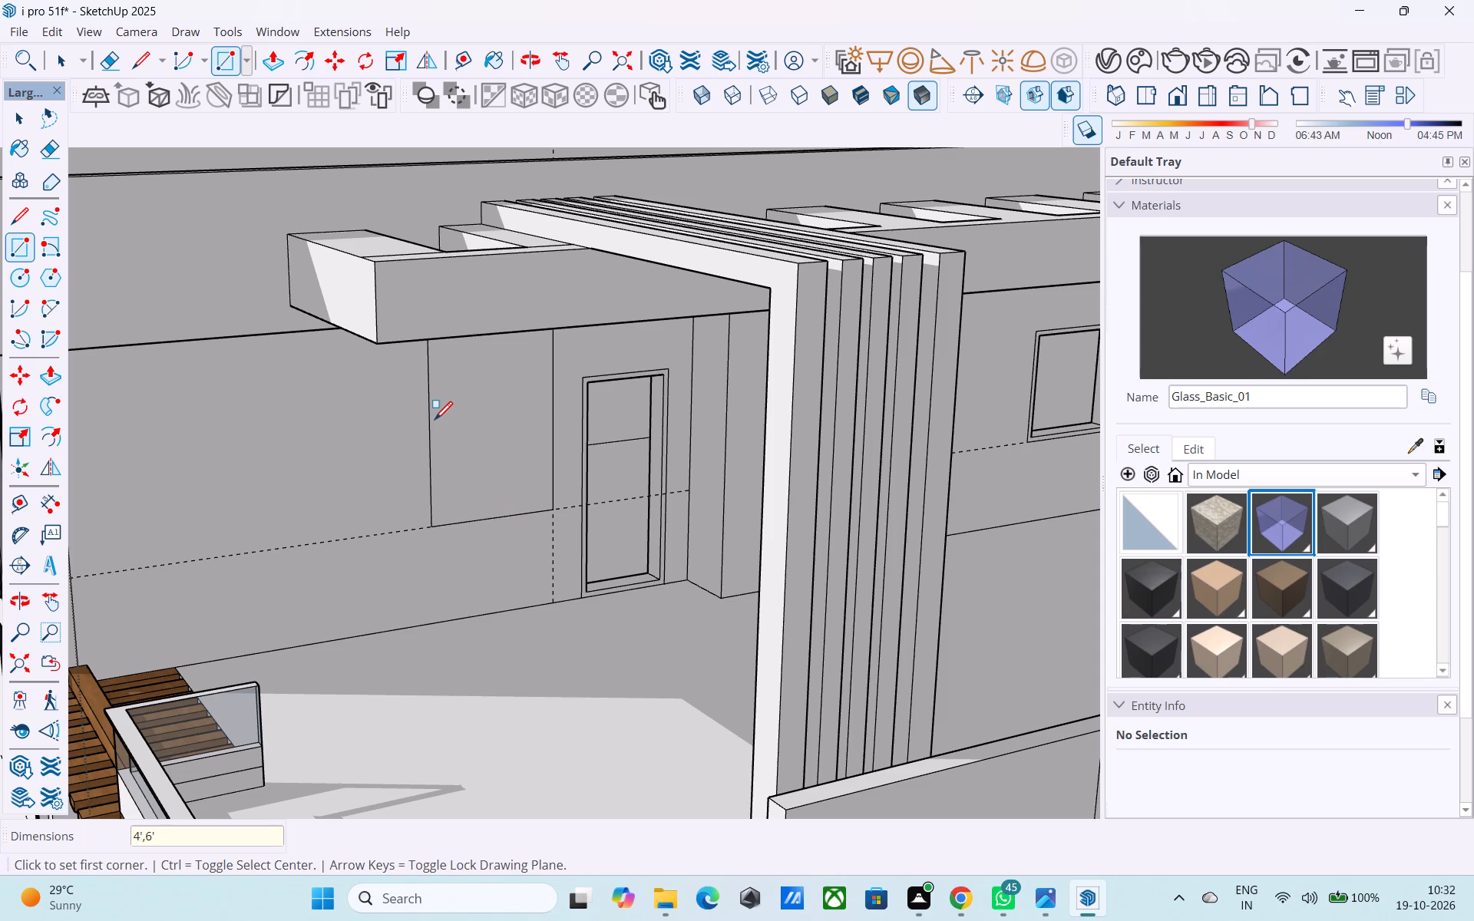
text(6',4')
key(Return)
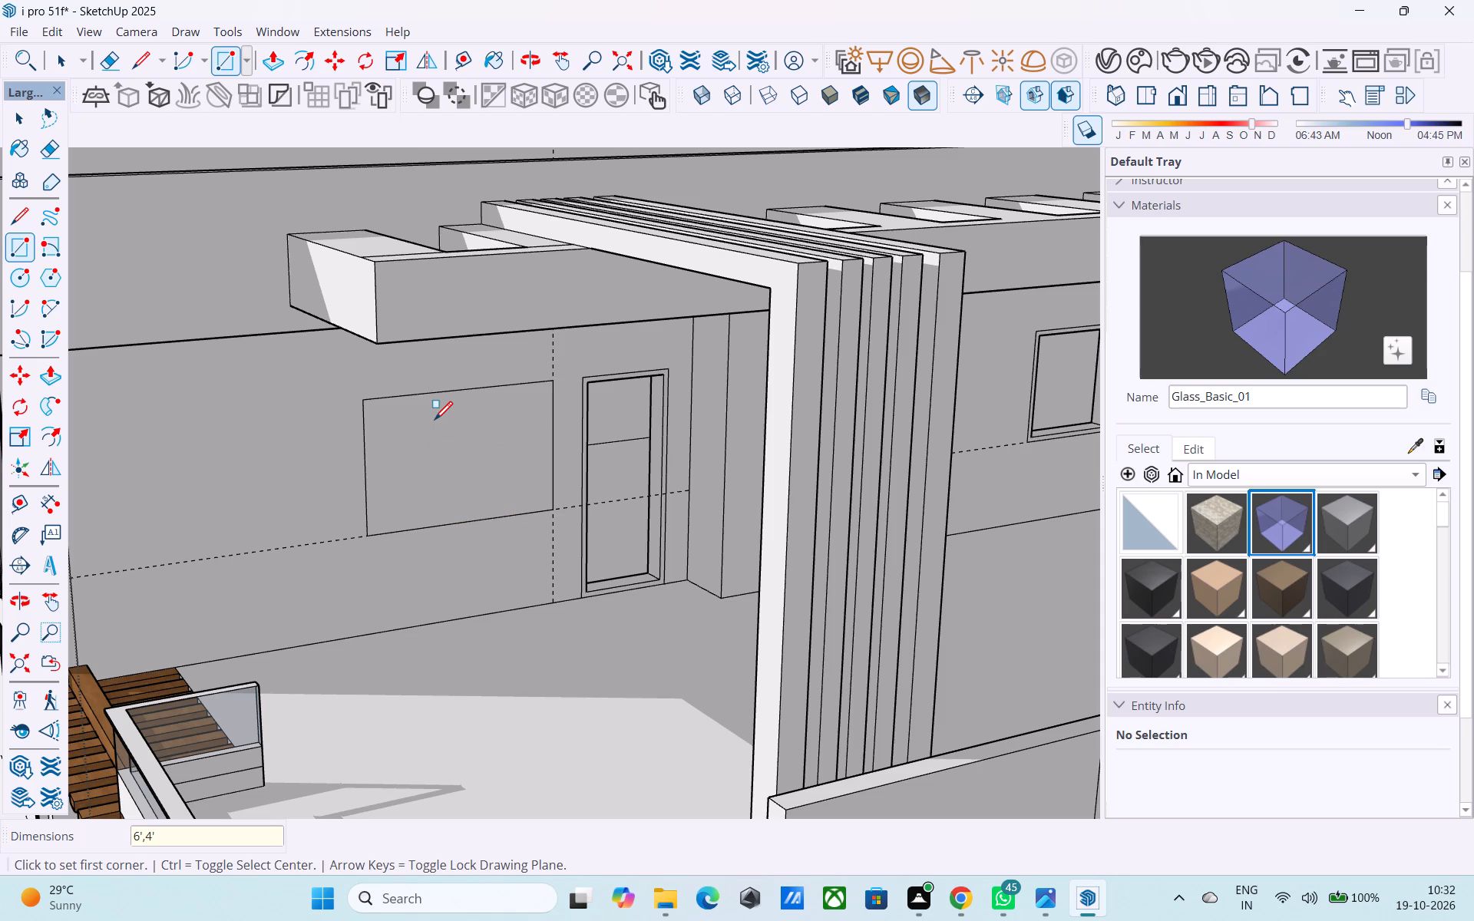
Offset the new window rectangle's outline 2" inward to form a frame.
key(space)
click(435, 473)
key(f)
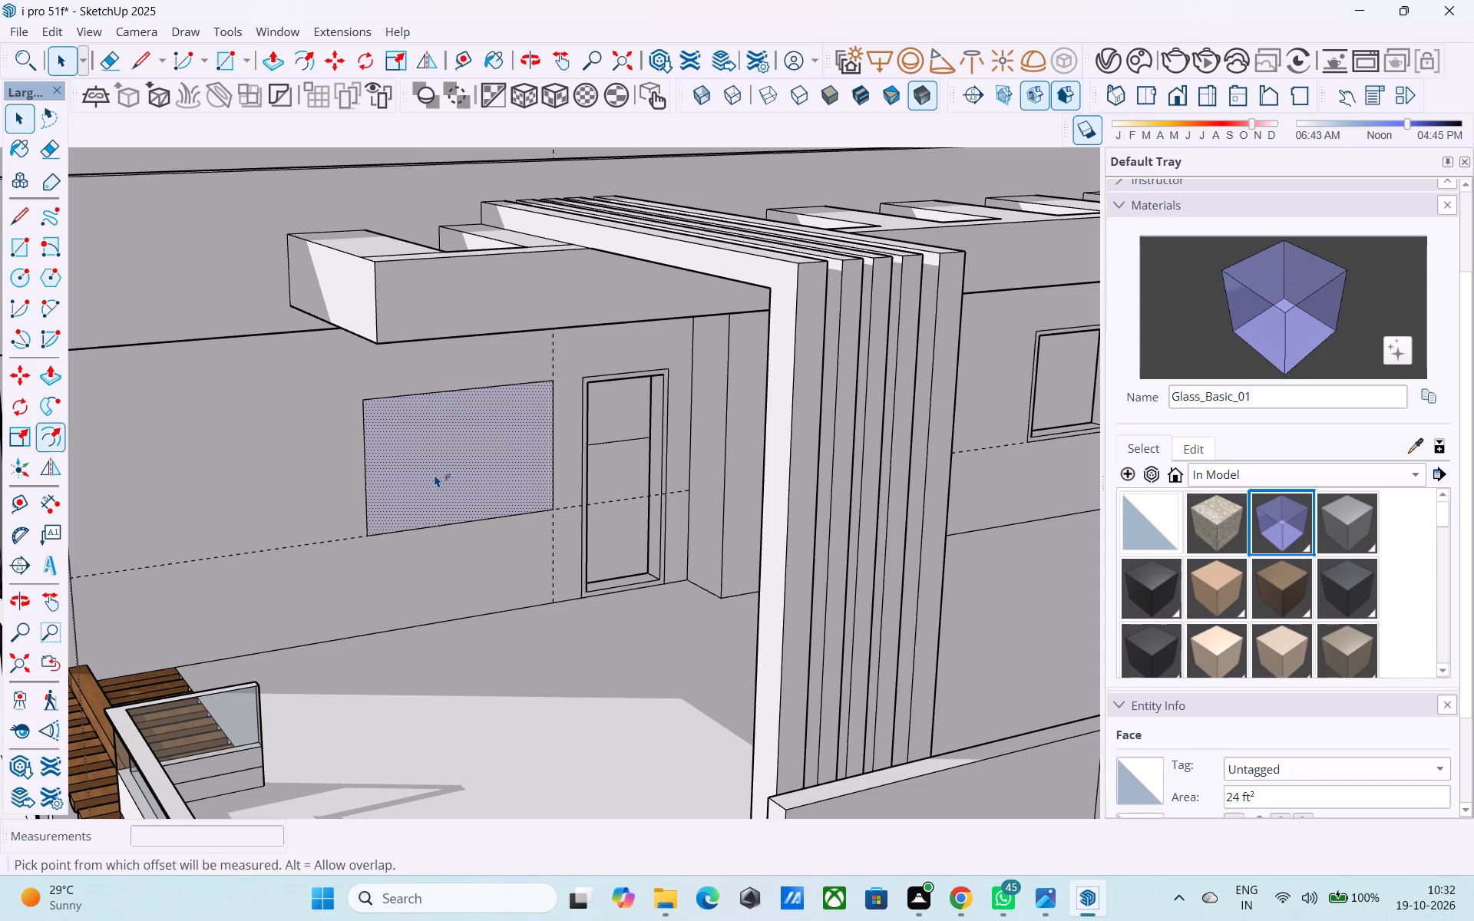
click(435, 474)
text(2")
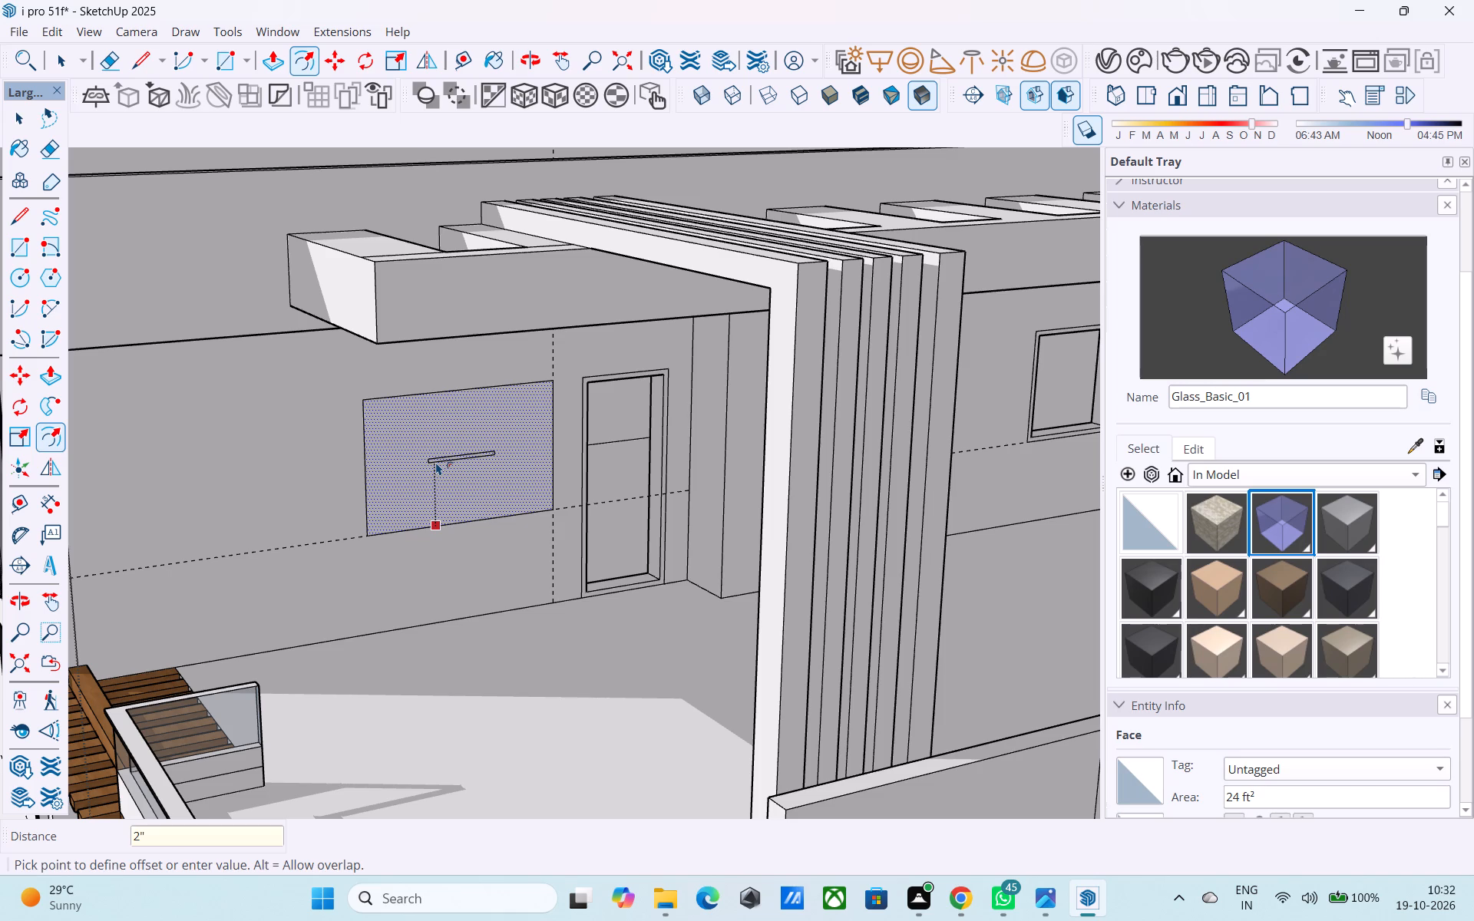
key(Return)
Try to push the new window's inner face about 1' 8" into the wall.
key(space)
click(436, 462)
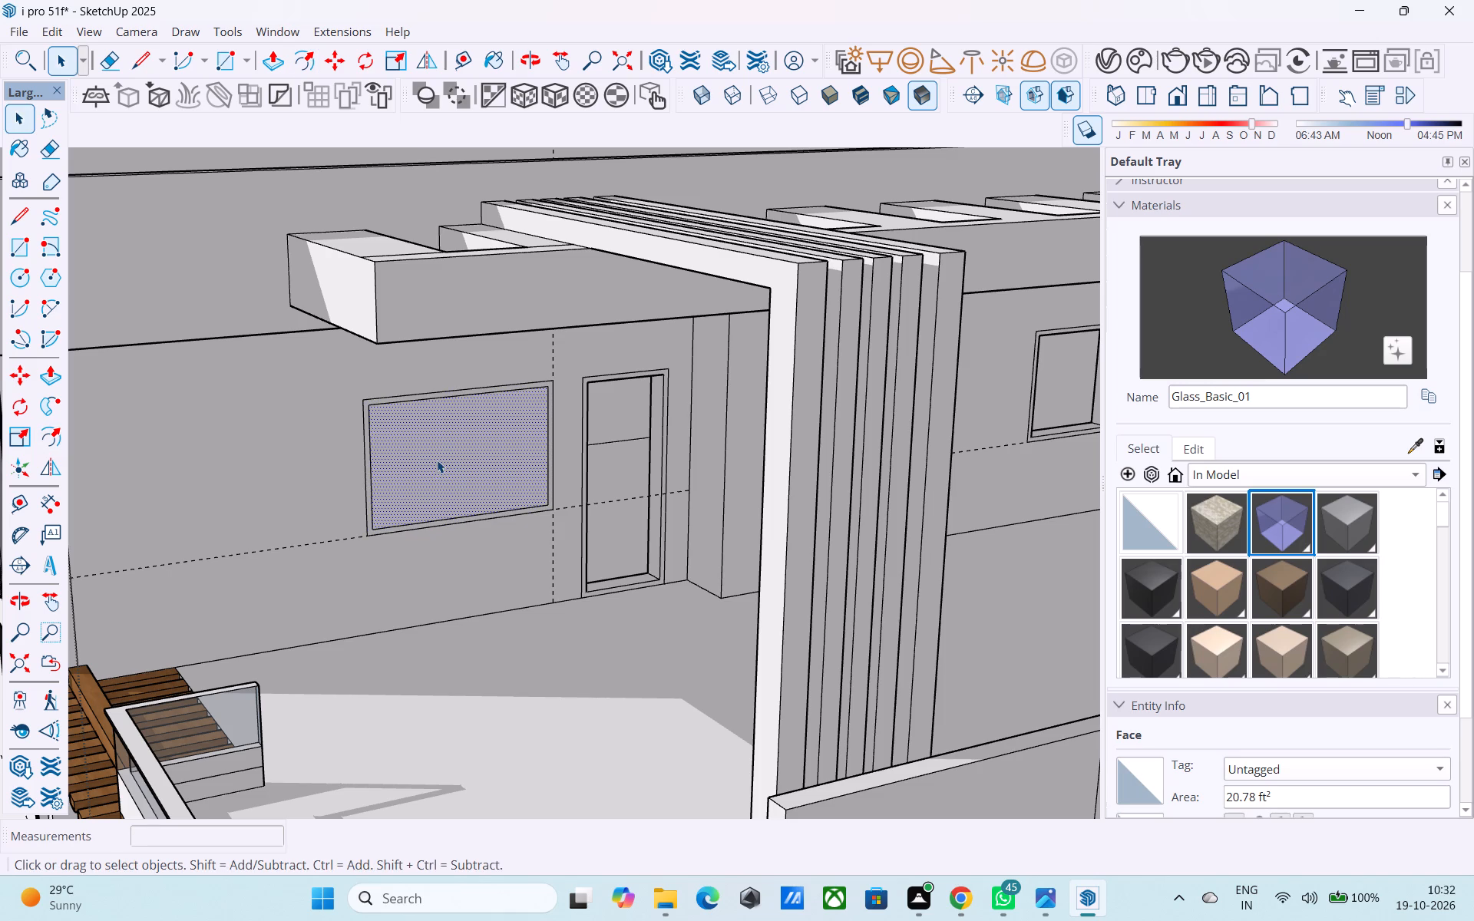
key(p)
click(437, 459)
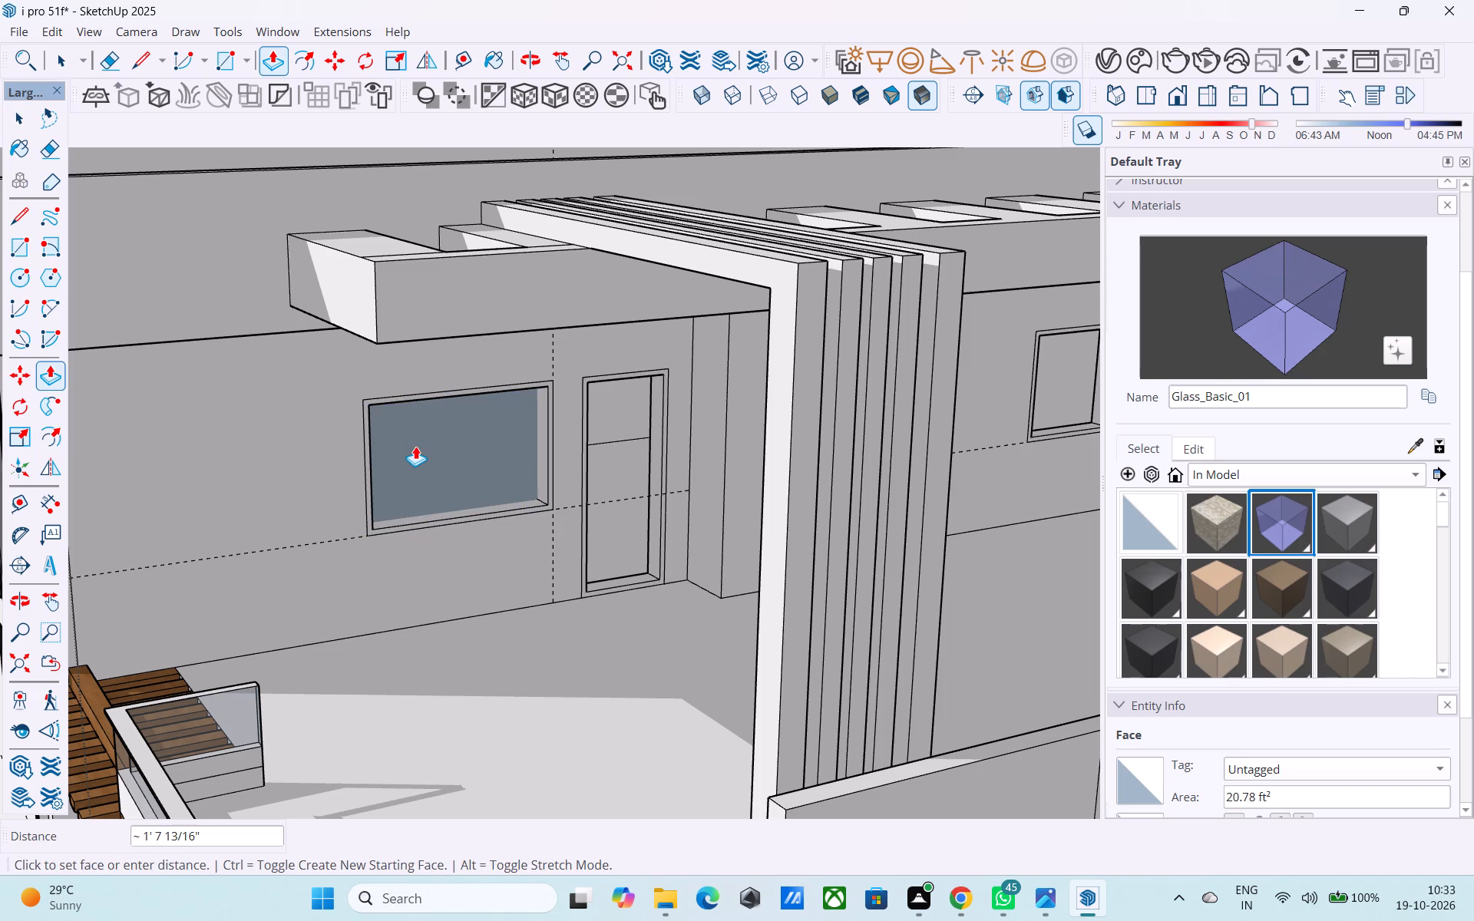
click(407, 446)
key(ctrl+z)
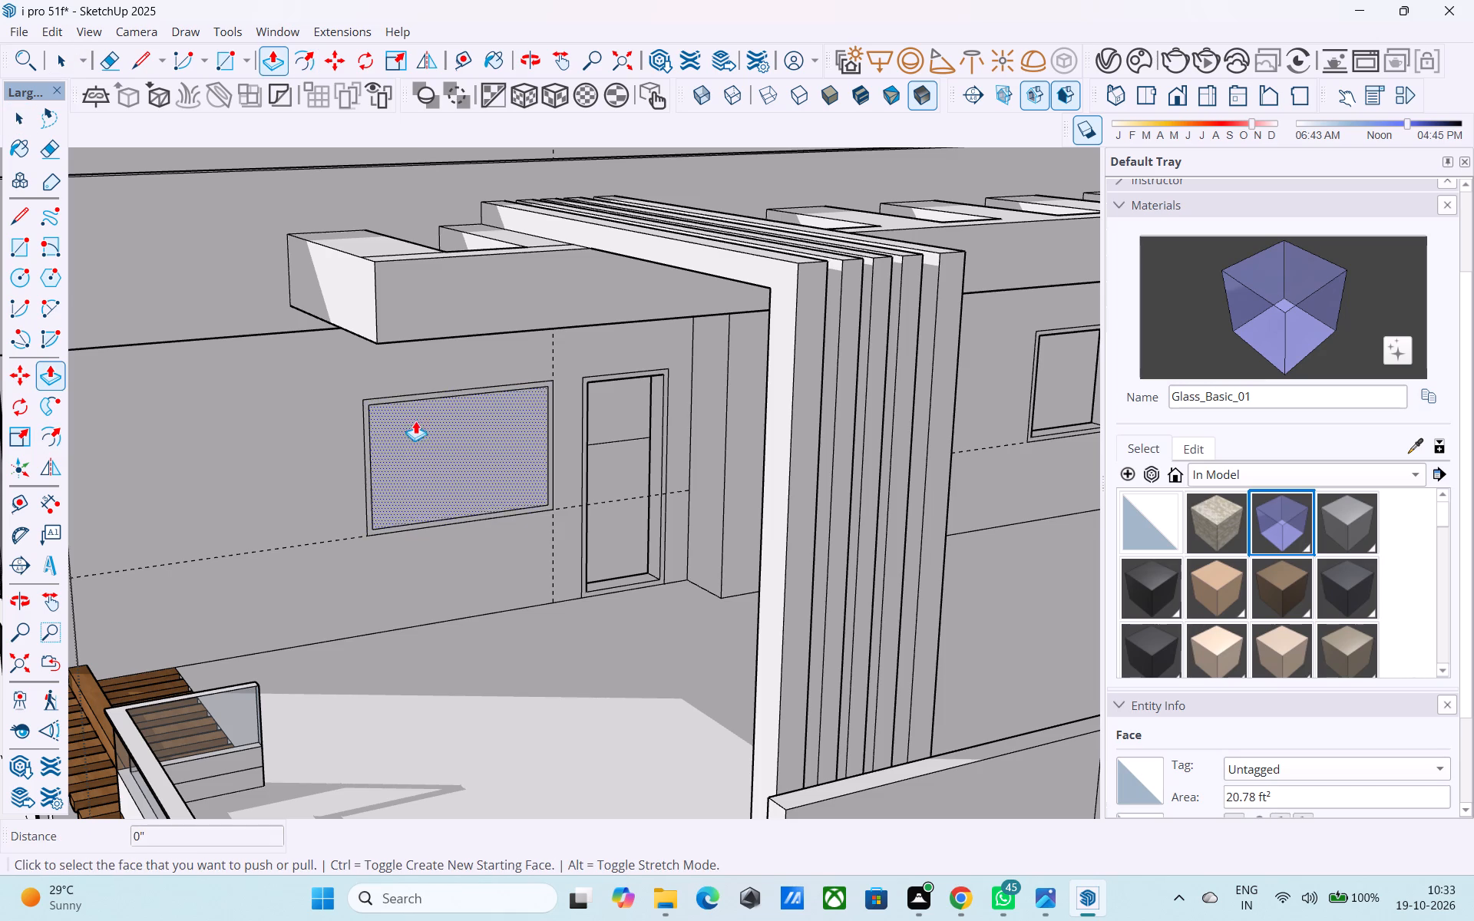
Push the new window's inner face 9" into the wall, inside its frame.
scroll(415, 422, up, 6)
click(420, 454)
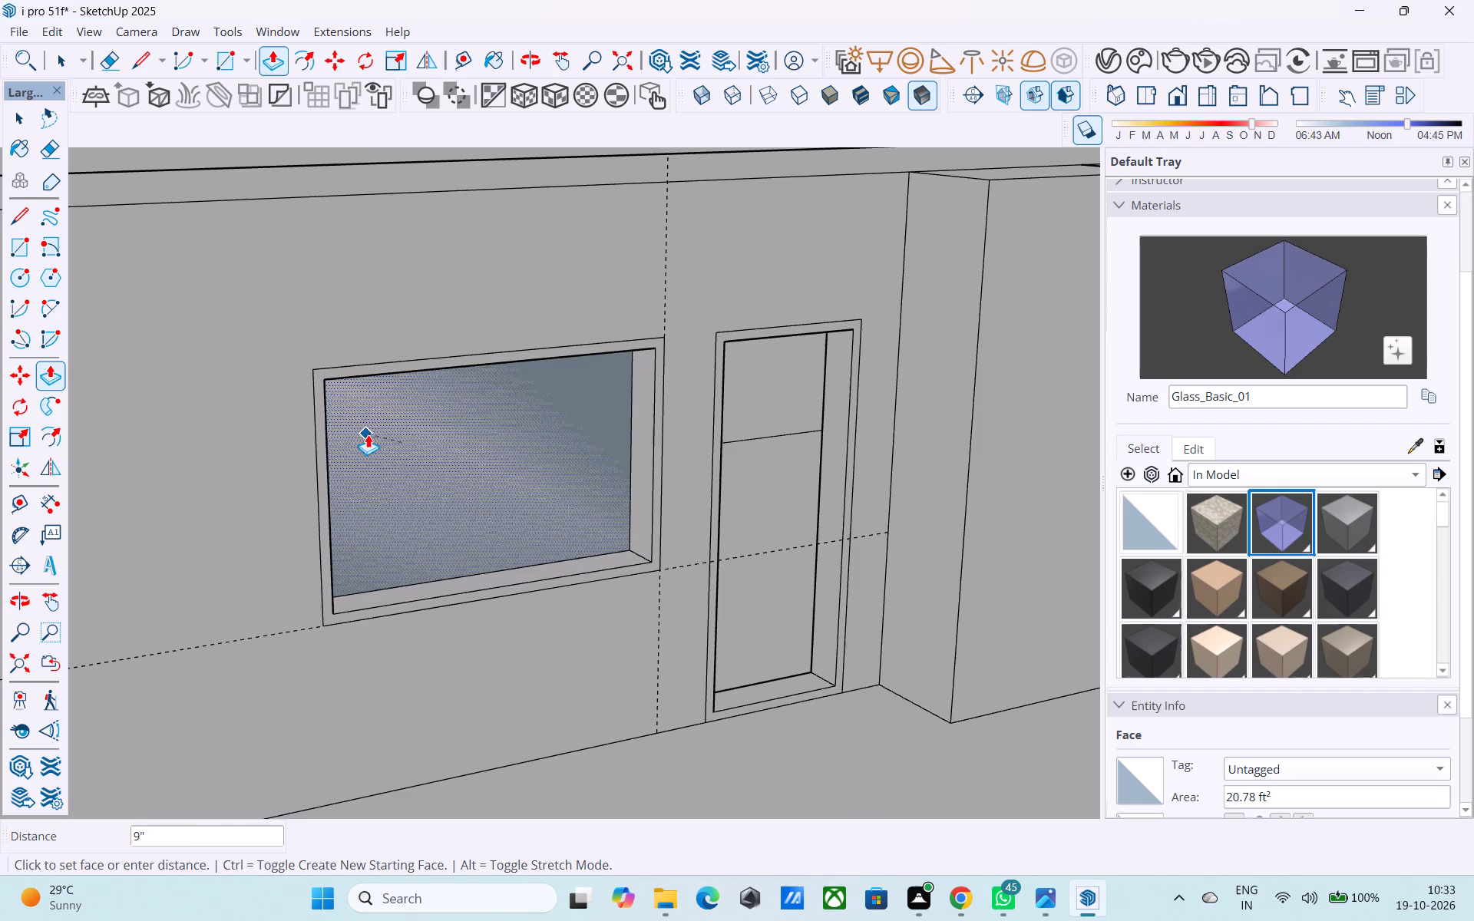
click(368, 434)
Examine the house from several sides, checking the upper-floor terrace openings and the finishes on the facades.
scroll(388, 431, down, 16)
middle_drag(418, 605, 220, 566)
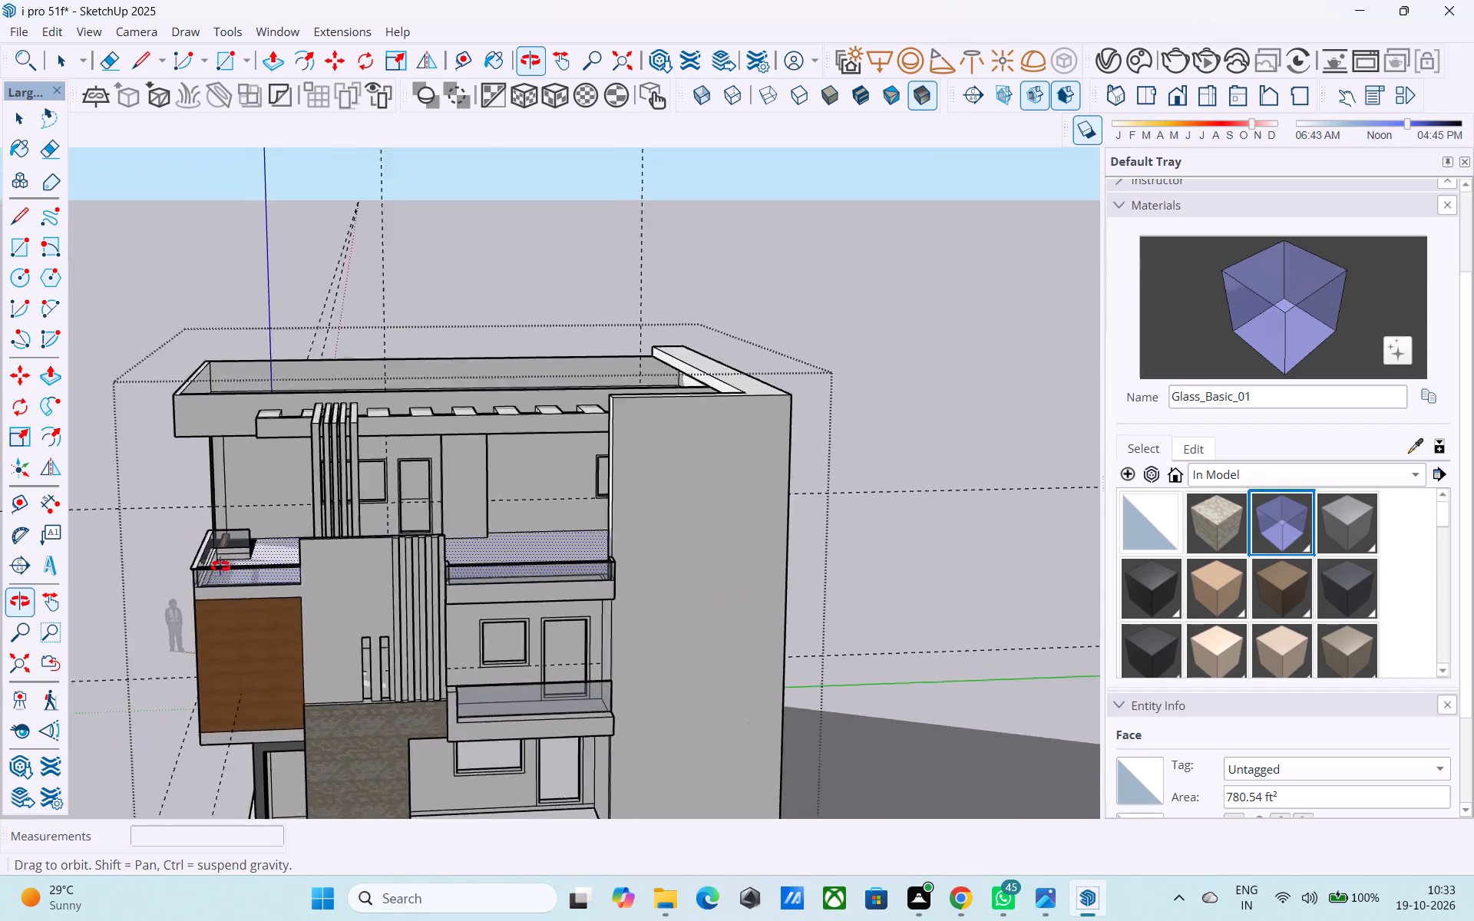
middle_drag(220, 566, 144, 566)
middle_drag(212, 545, 179, 543)
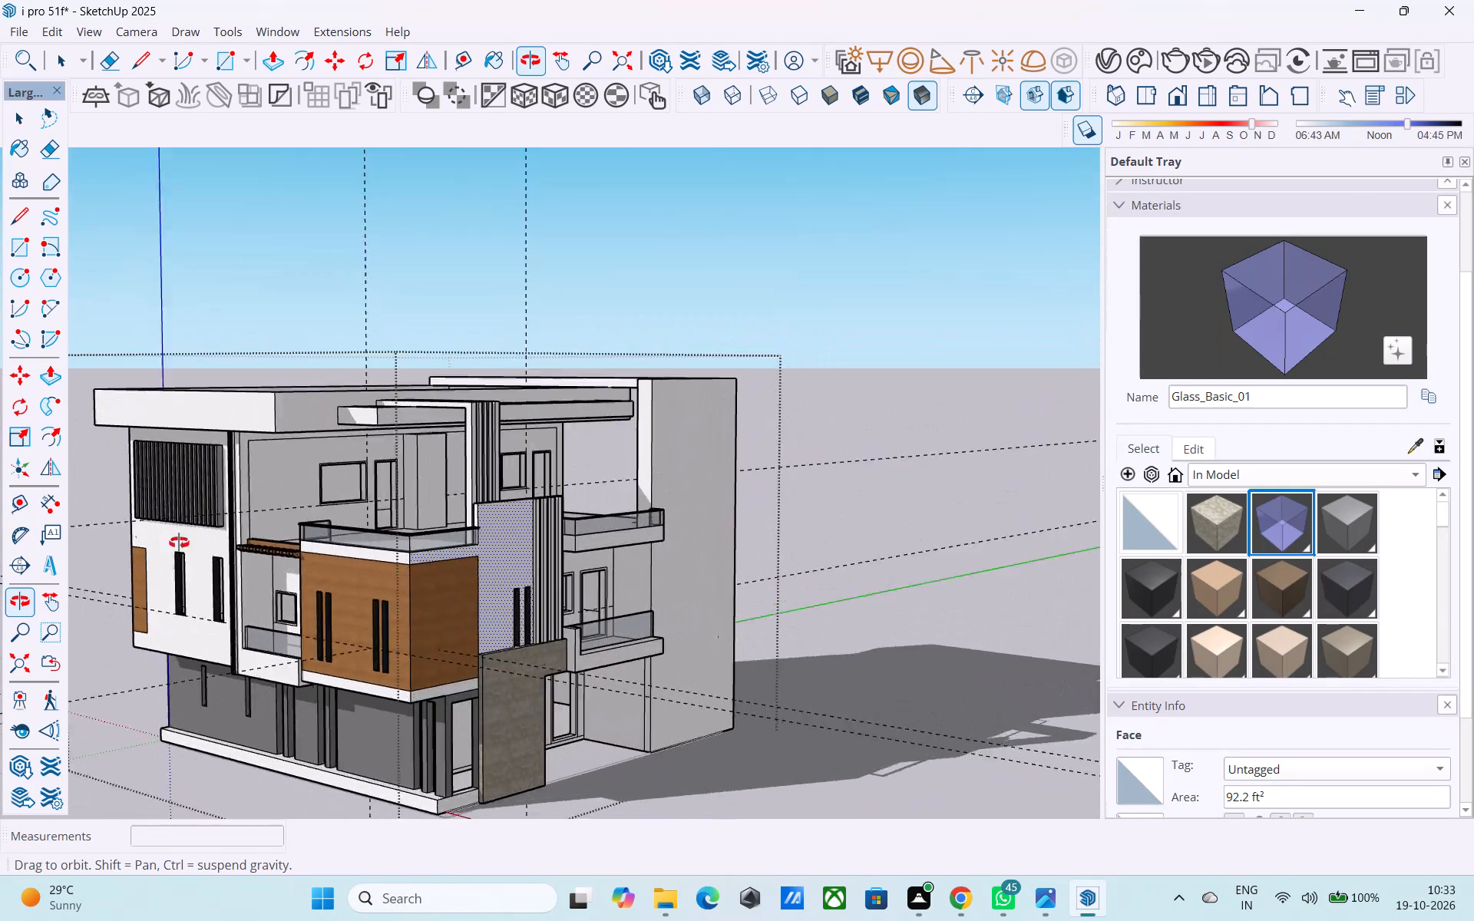
middle_drag(179, 543, 57, 549)
shift+middle_drag(415, 542, 79, 501)
middle_drag(385, 495, 375, 522)
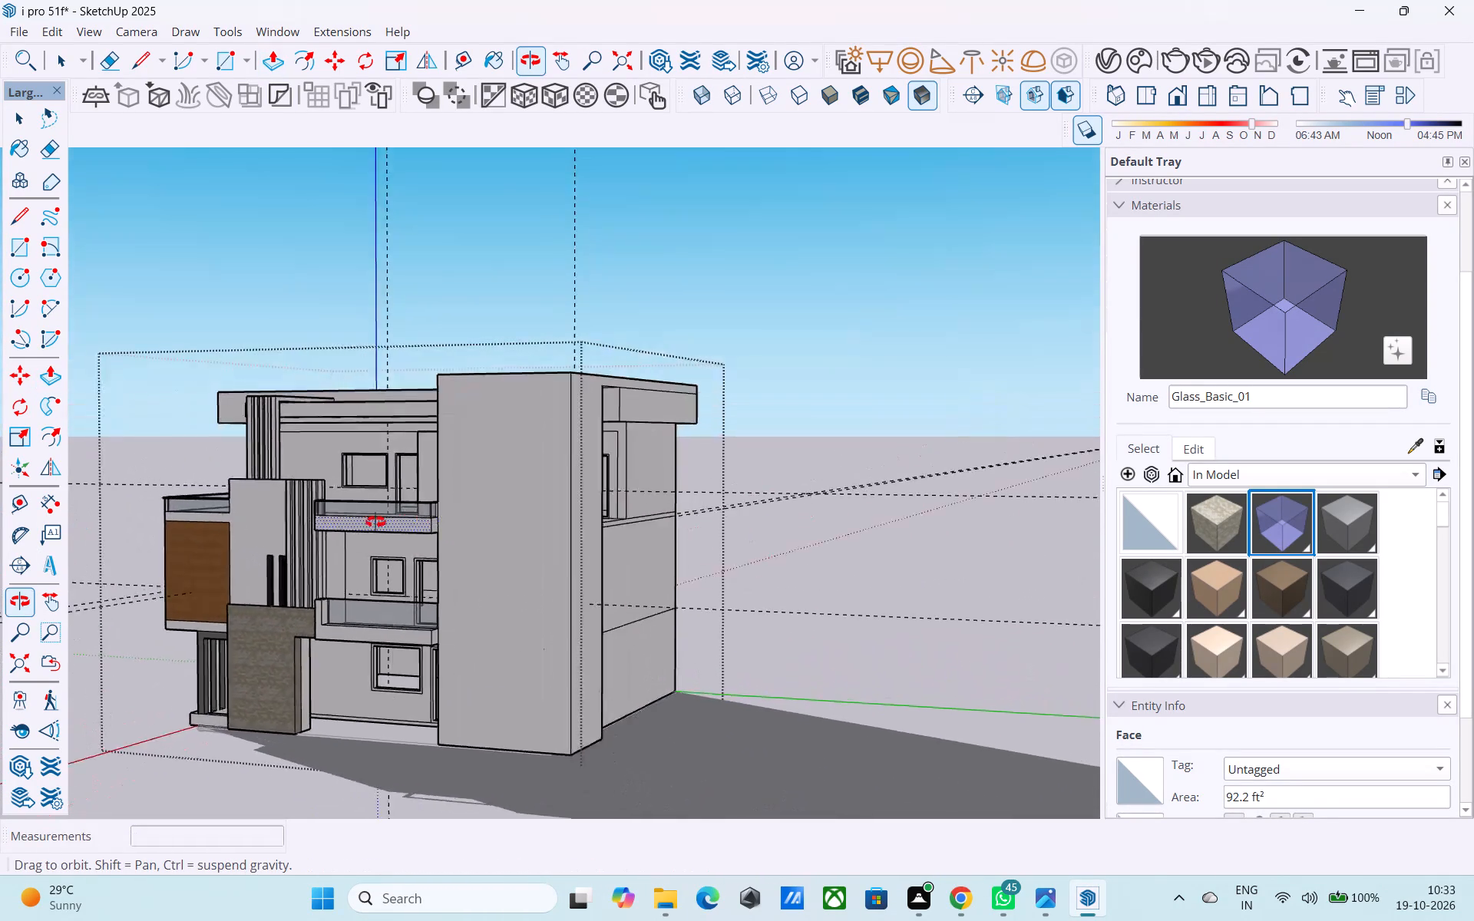
middle_drag(375, 522, 963, 587)
shift+middle_drag(570, 592, 434, 565)
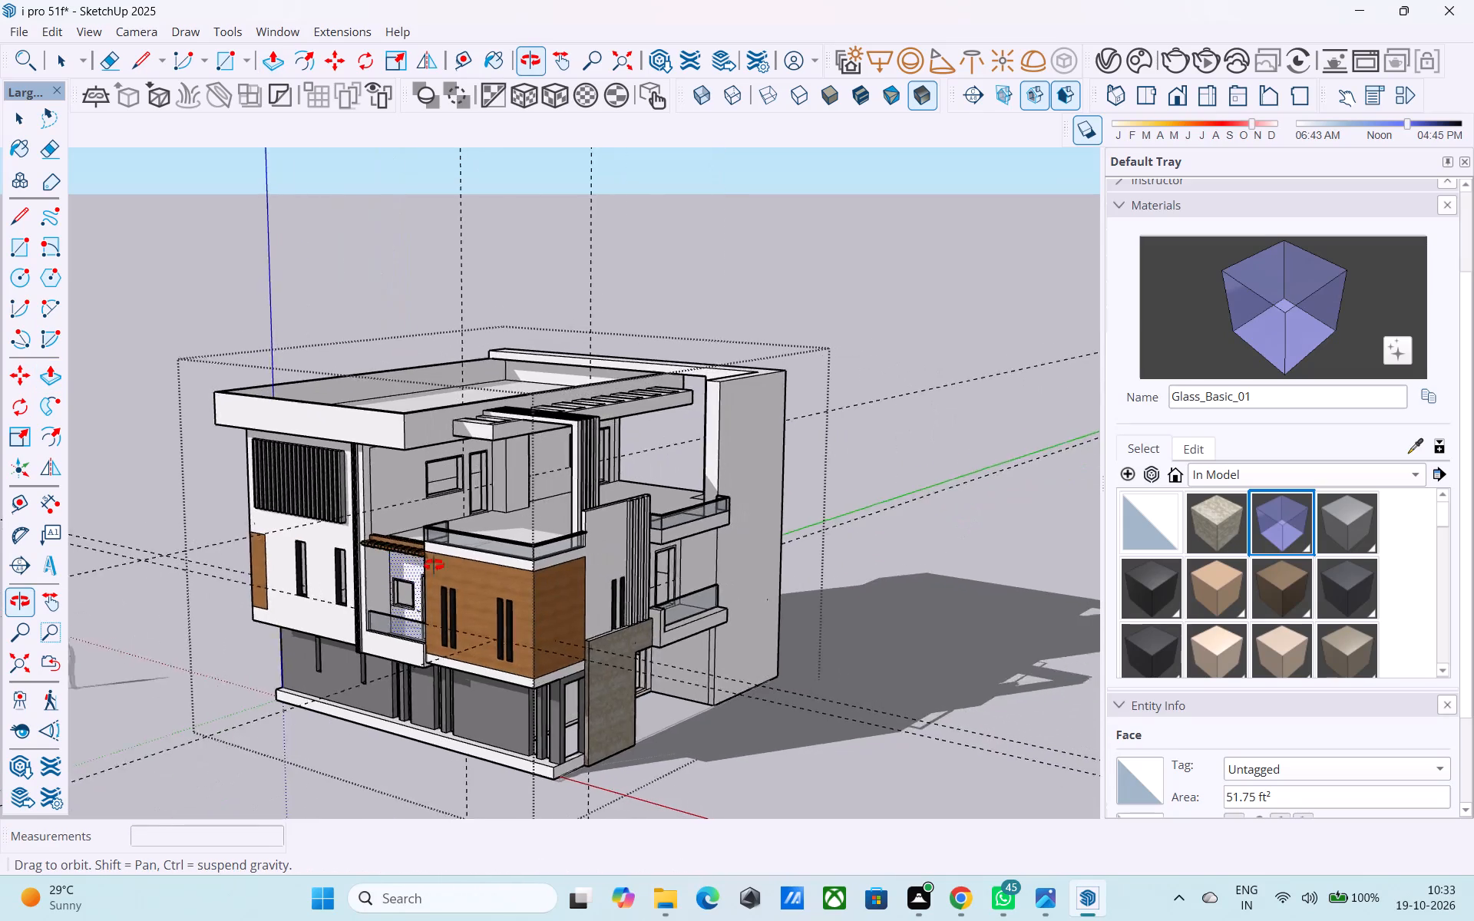
shift+middle_drag(434, 565, 749, 492)
scroll(637, 568, up, 12)
middle_drag(580, 579, 405, 579)
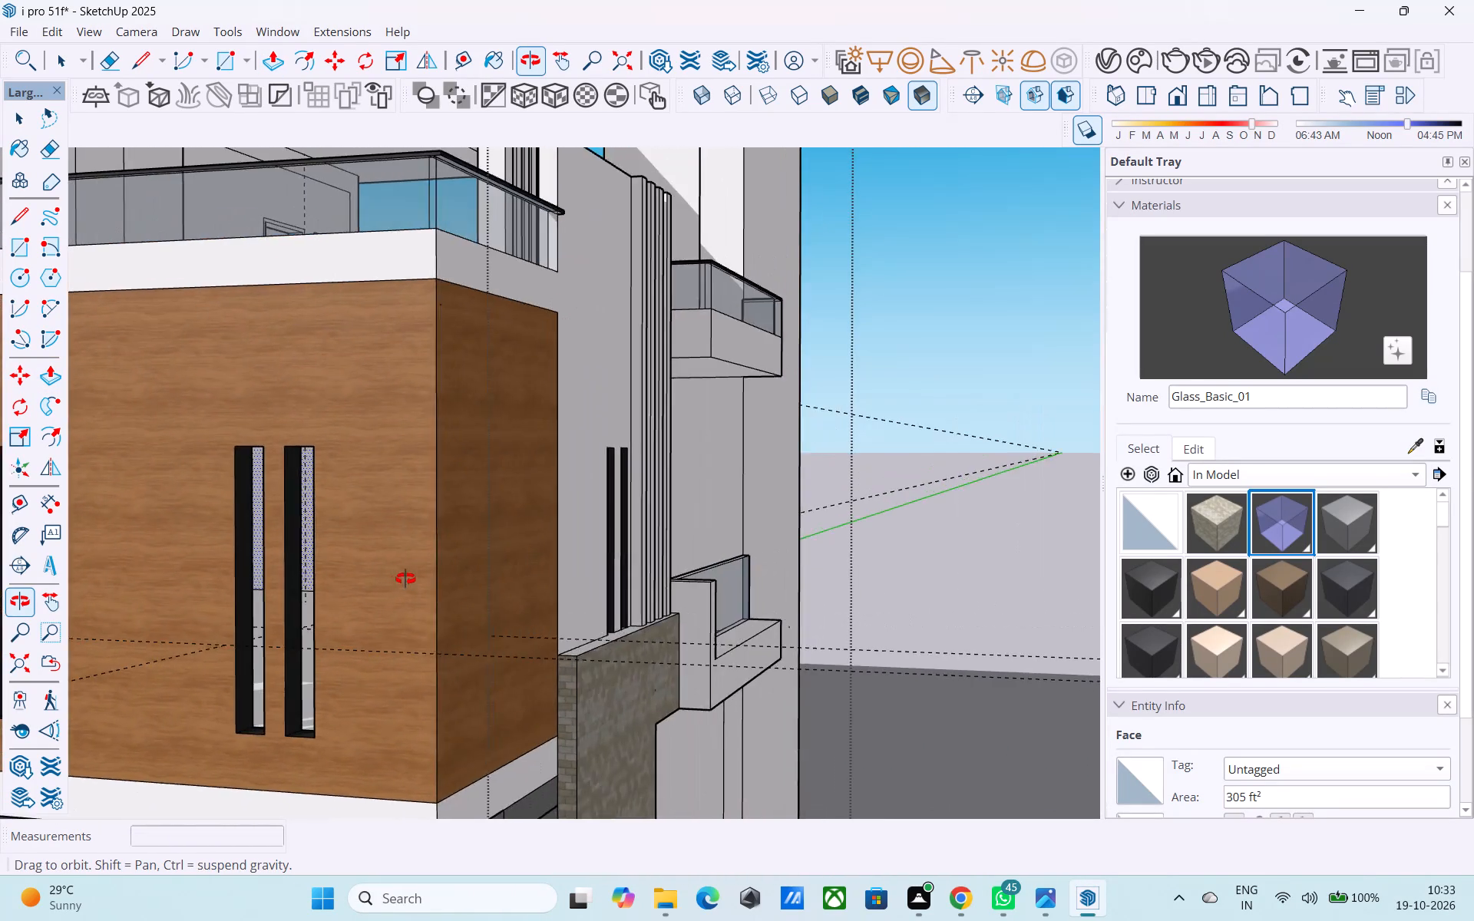
middle_drag(405, 579, 333, 564)
scroll(342, 558, down, 9)
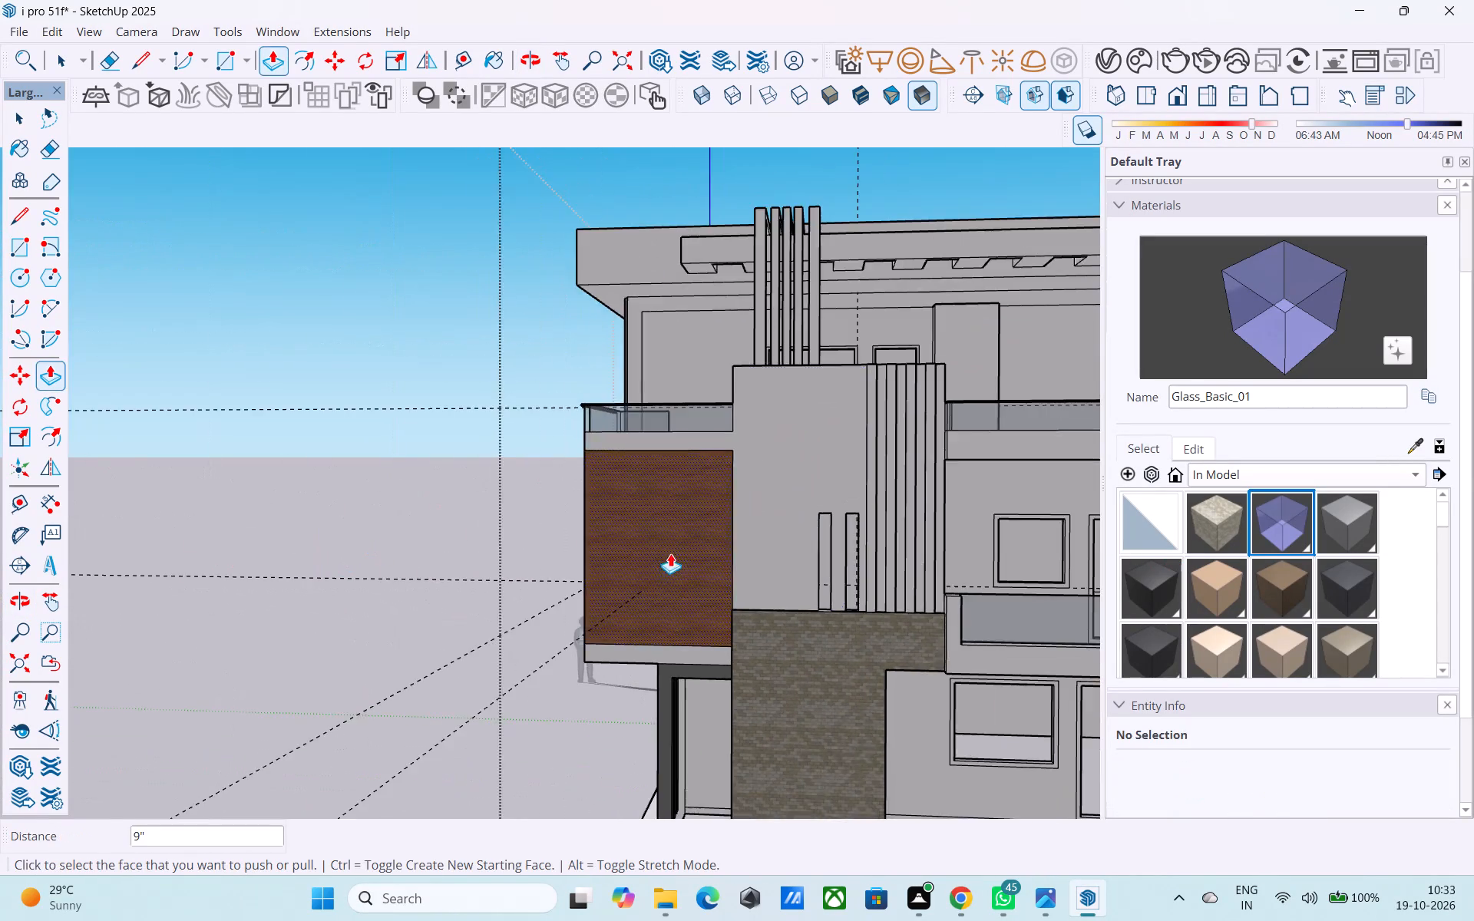
middle_drag(787, 501, 627, 550)
middle_drag(818, 393, 765, 409)
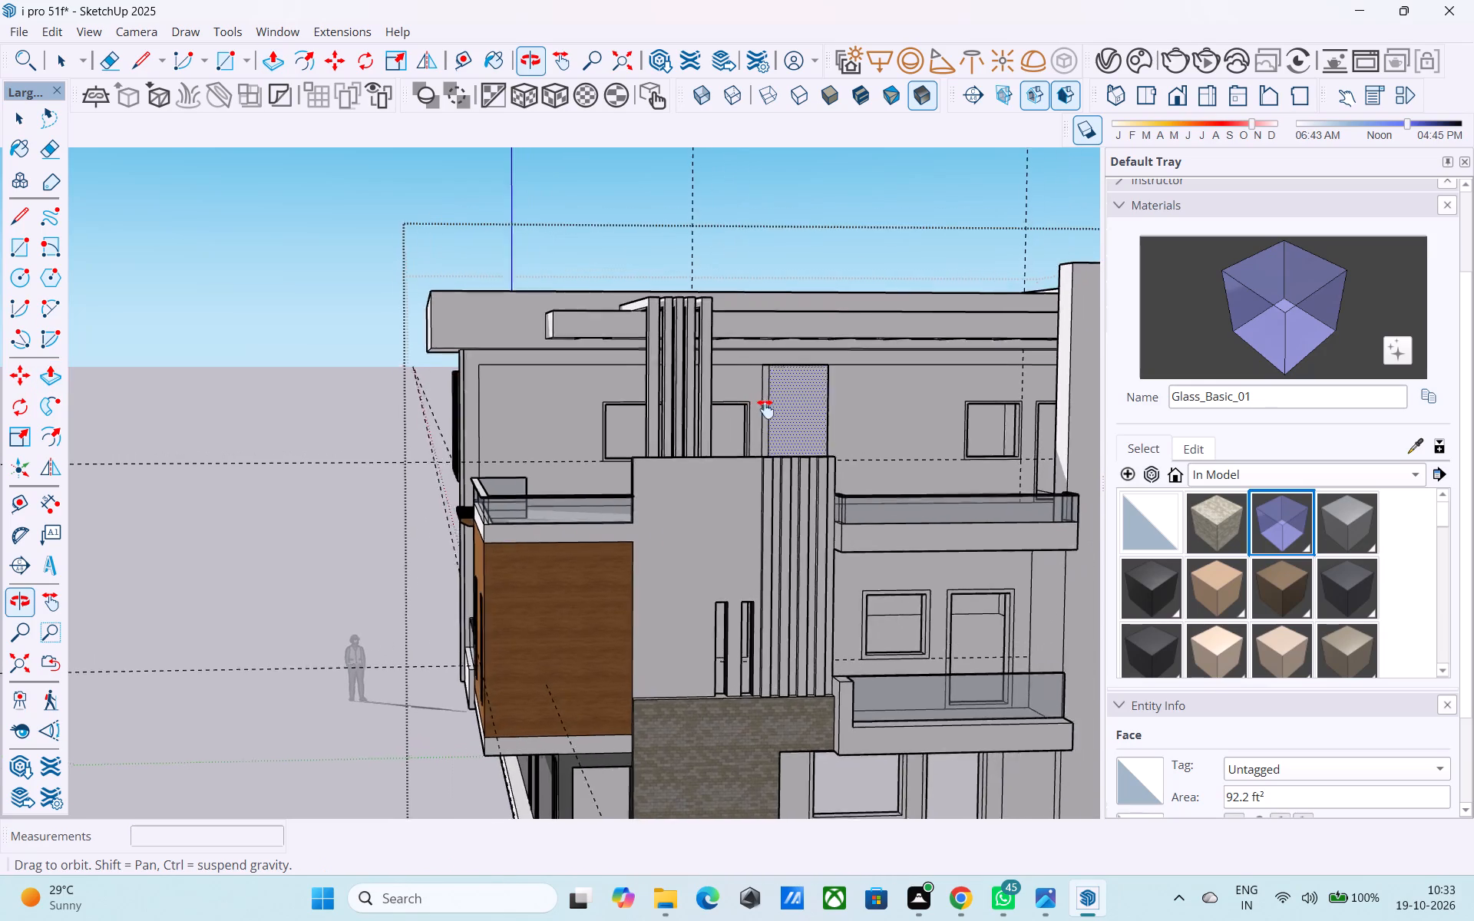
middle_drag(765, 409, 758, 441)
shift+middle_drag(681, 472, 792, 421)
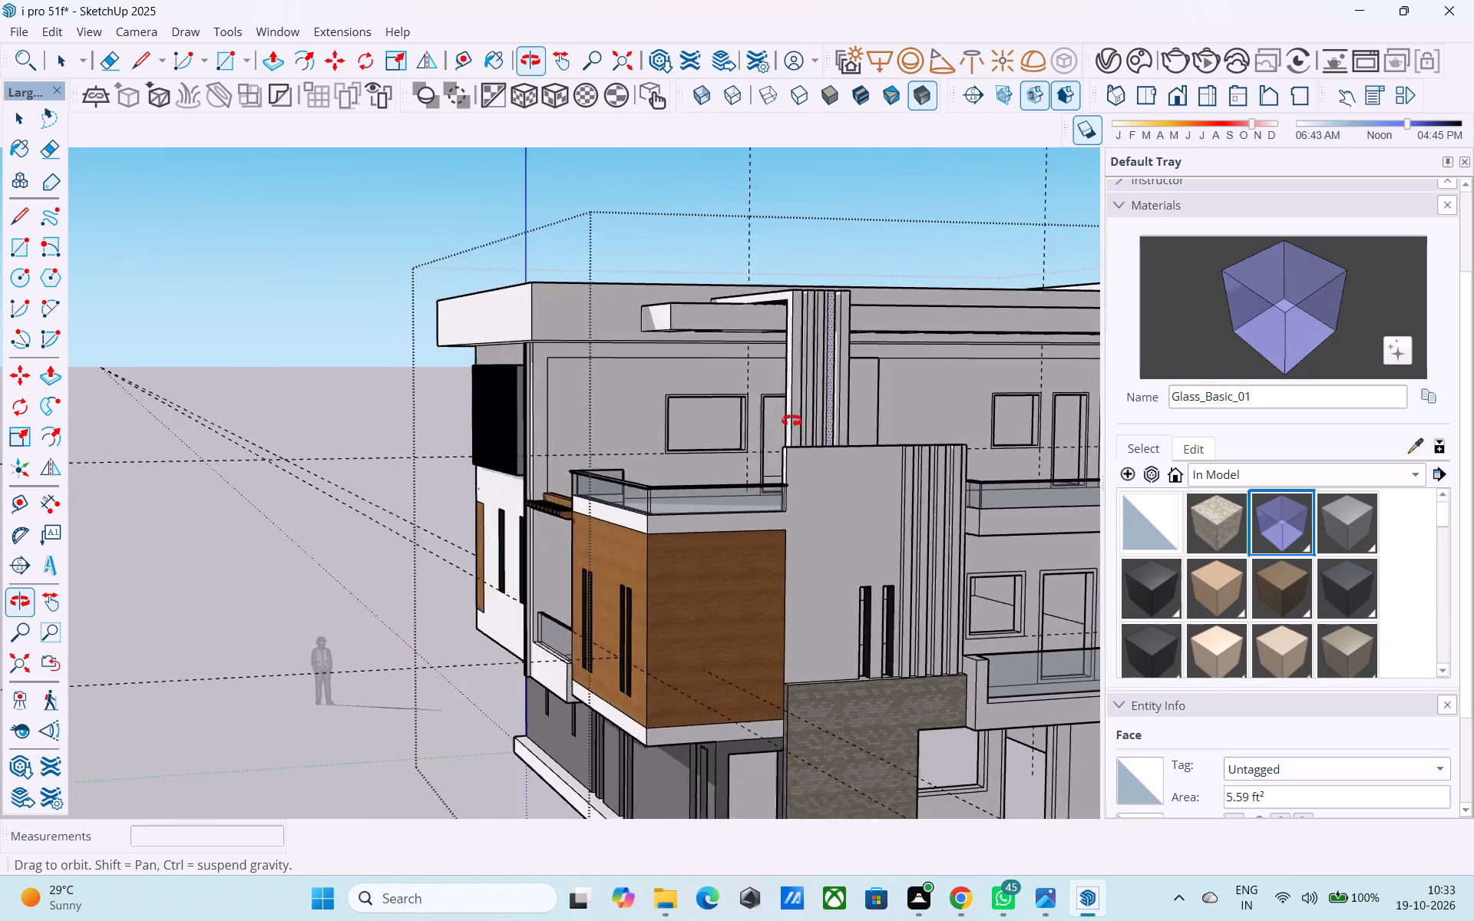
shift+middle_drag(792, 421, 943, 408)
scroll(924, 401, up, 1)
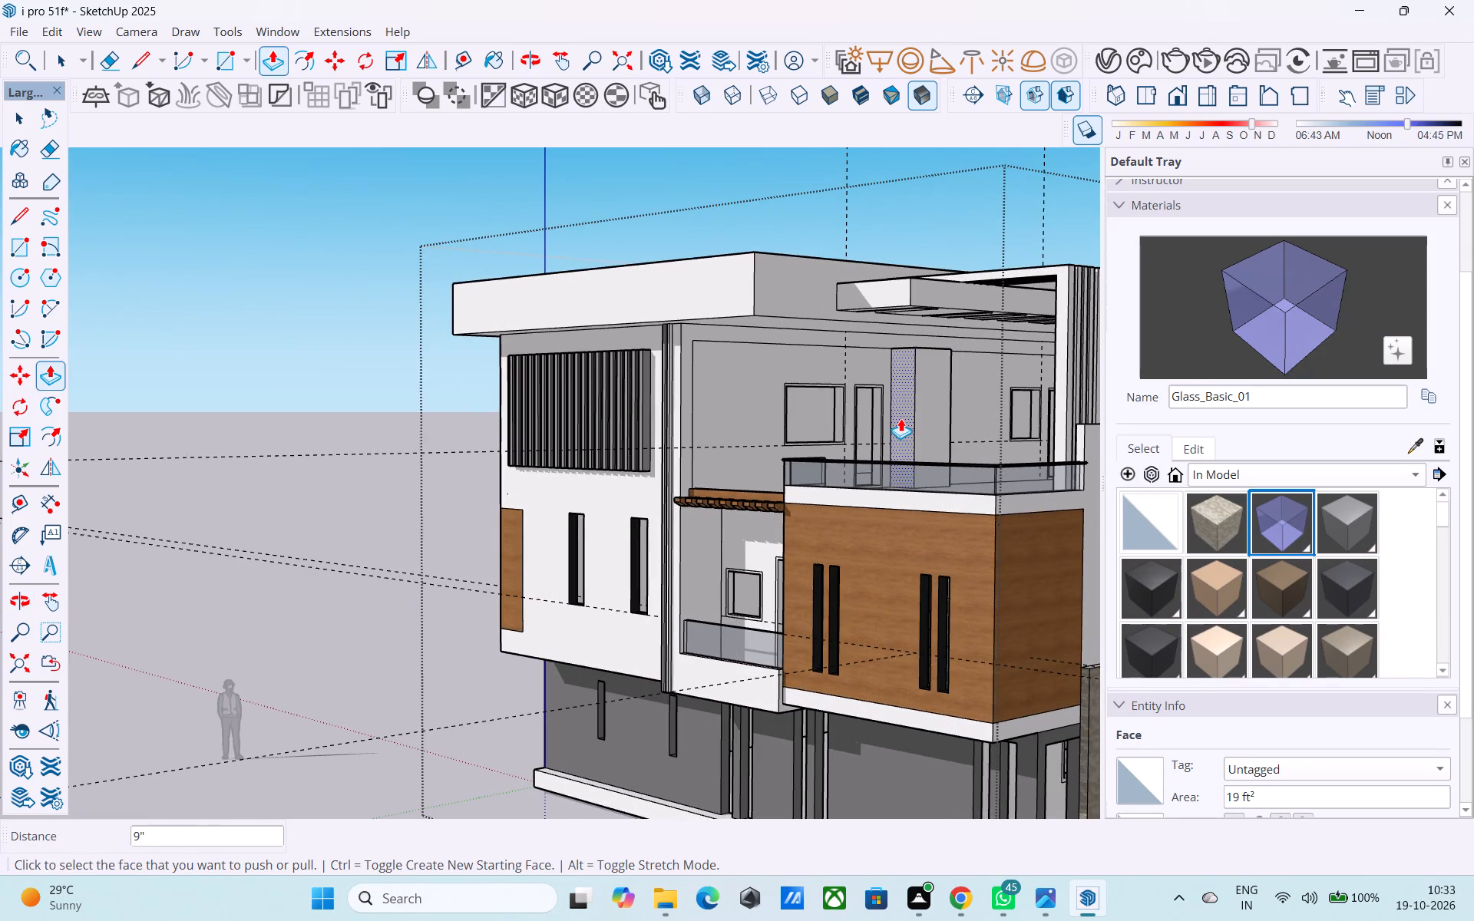
scroll(901, 418, down, 3)
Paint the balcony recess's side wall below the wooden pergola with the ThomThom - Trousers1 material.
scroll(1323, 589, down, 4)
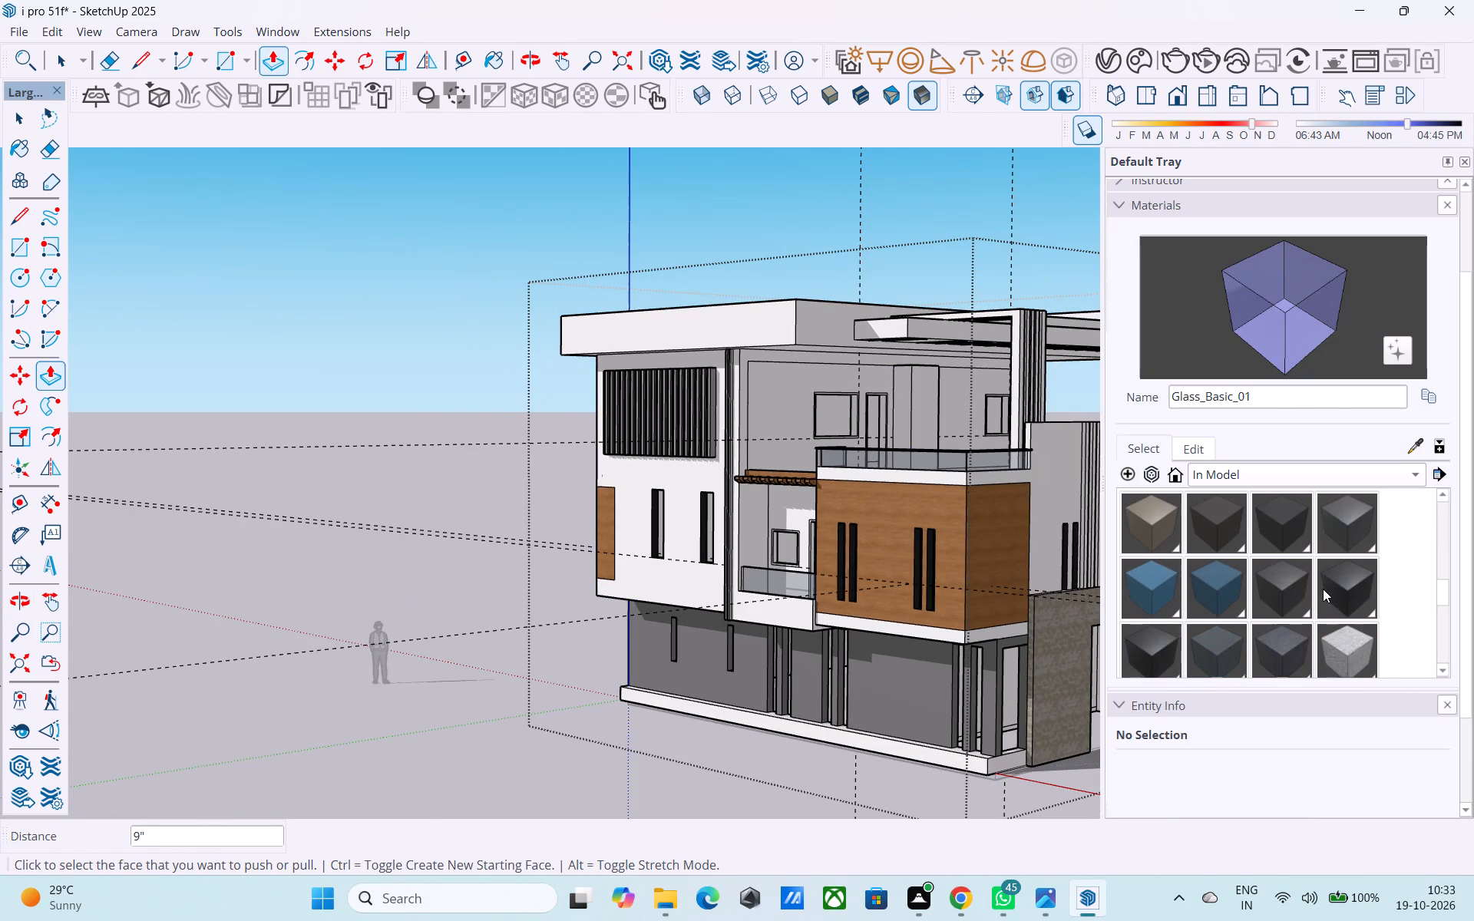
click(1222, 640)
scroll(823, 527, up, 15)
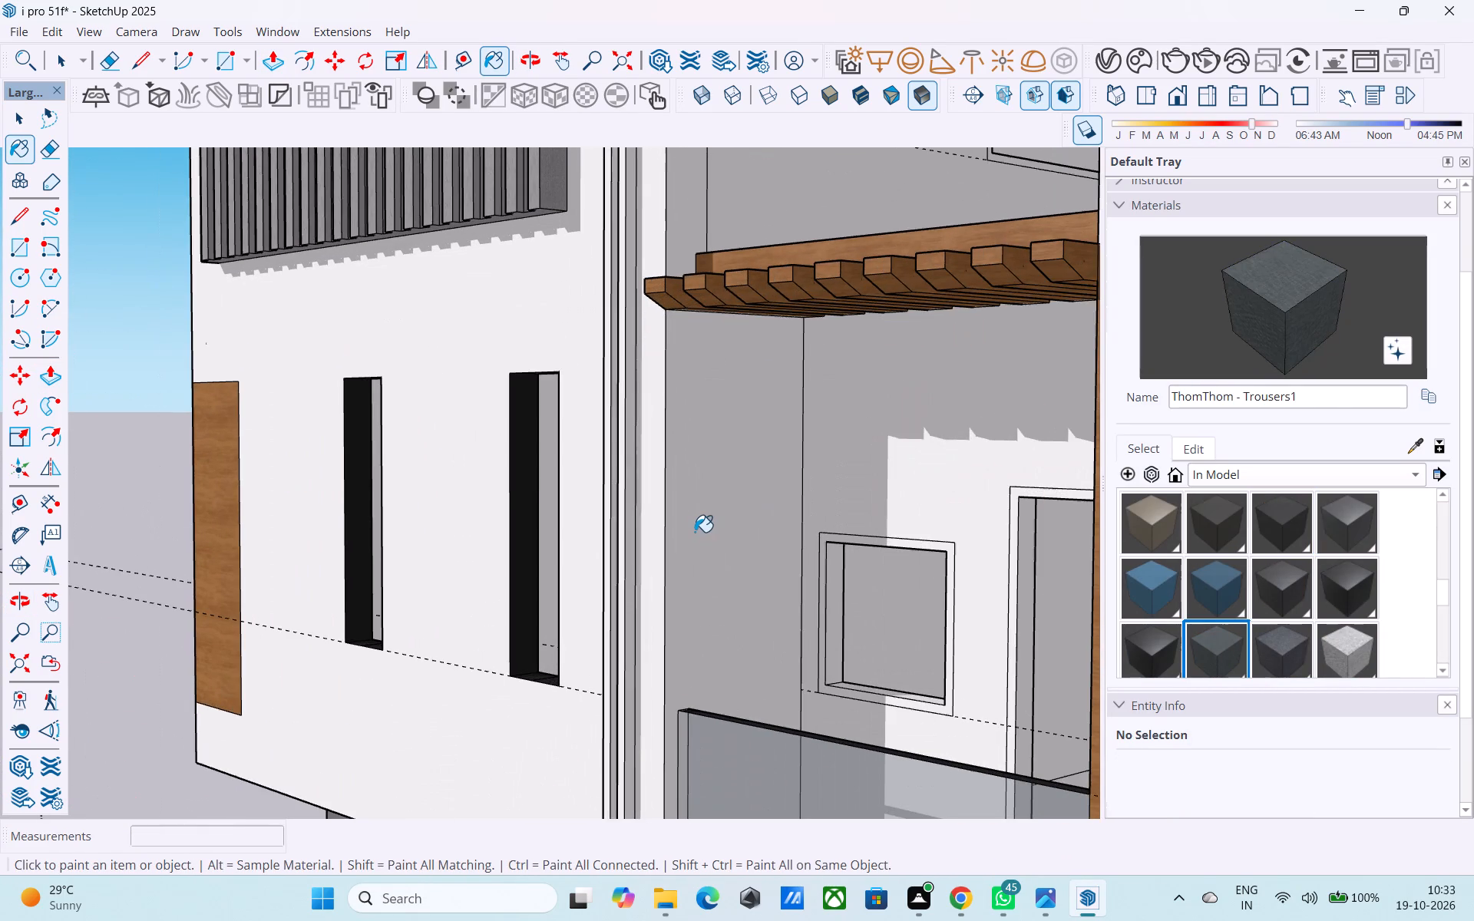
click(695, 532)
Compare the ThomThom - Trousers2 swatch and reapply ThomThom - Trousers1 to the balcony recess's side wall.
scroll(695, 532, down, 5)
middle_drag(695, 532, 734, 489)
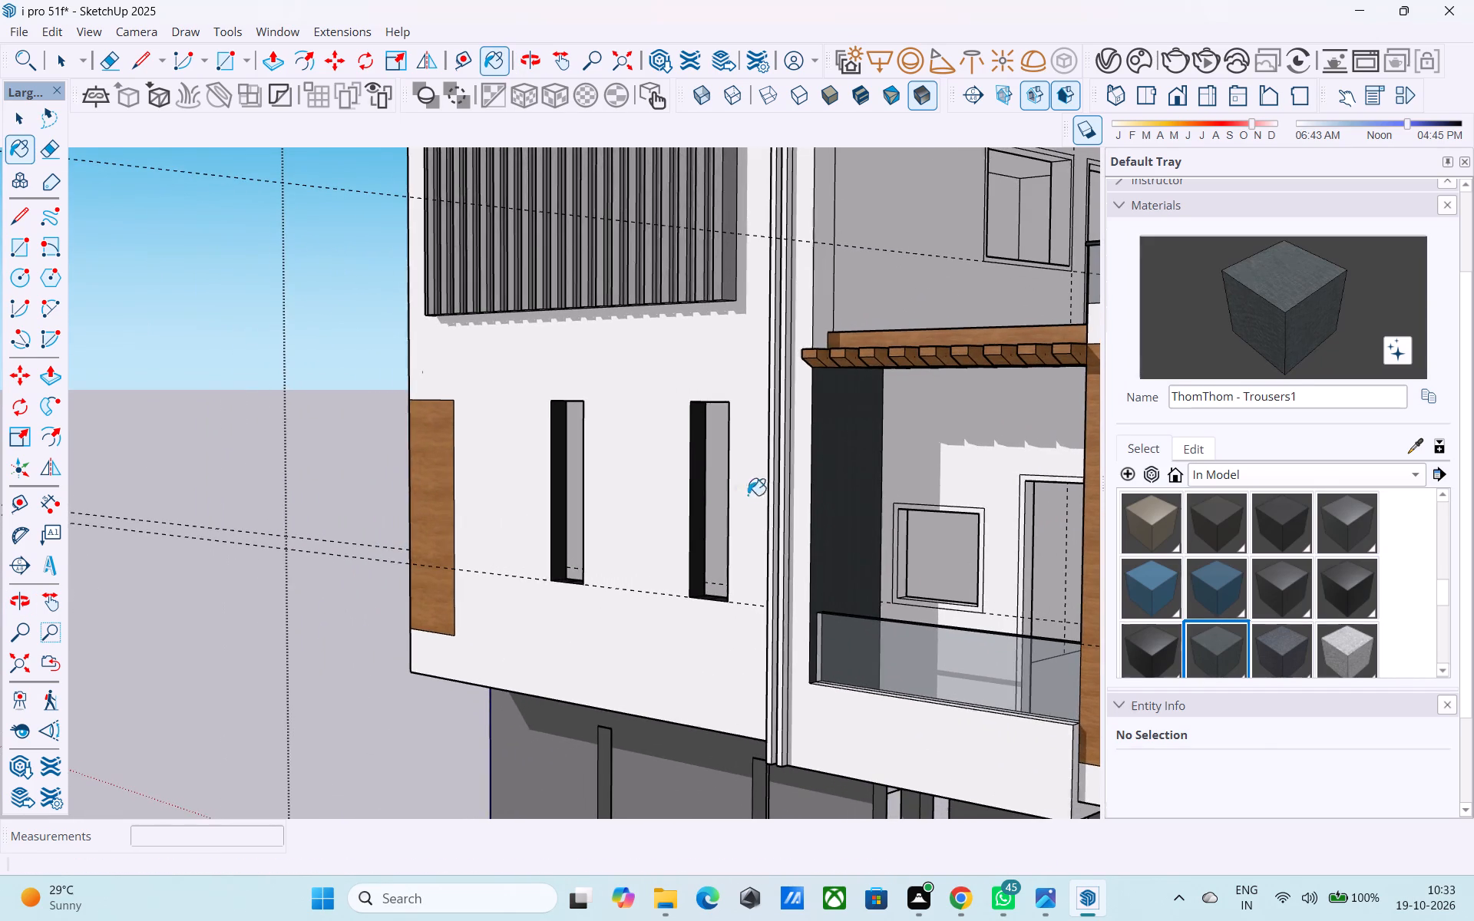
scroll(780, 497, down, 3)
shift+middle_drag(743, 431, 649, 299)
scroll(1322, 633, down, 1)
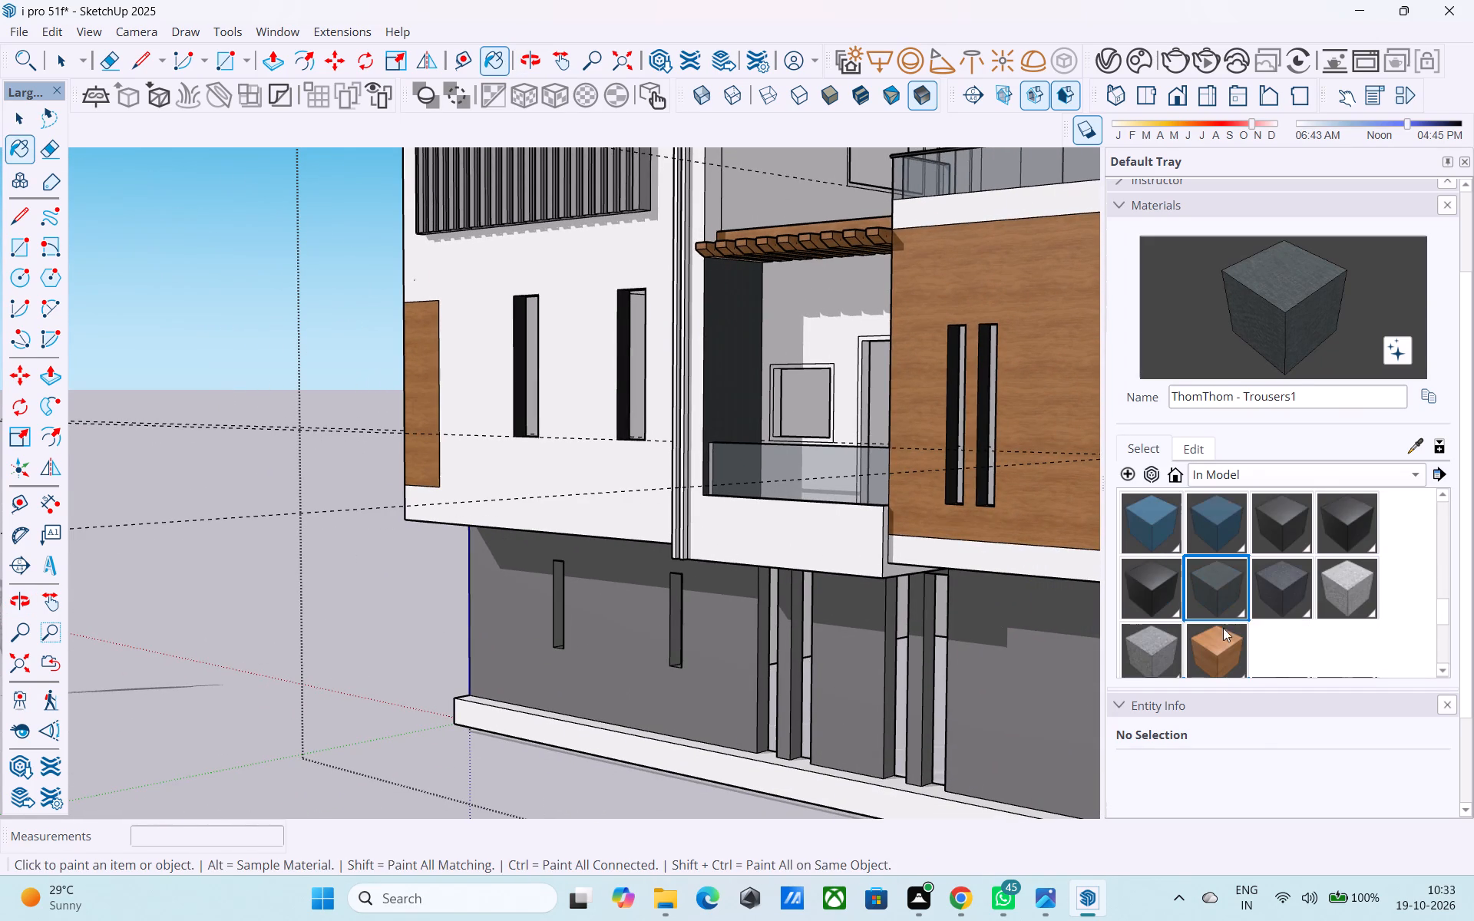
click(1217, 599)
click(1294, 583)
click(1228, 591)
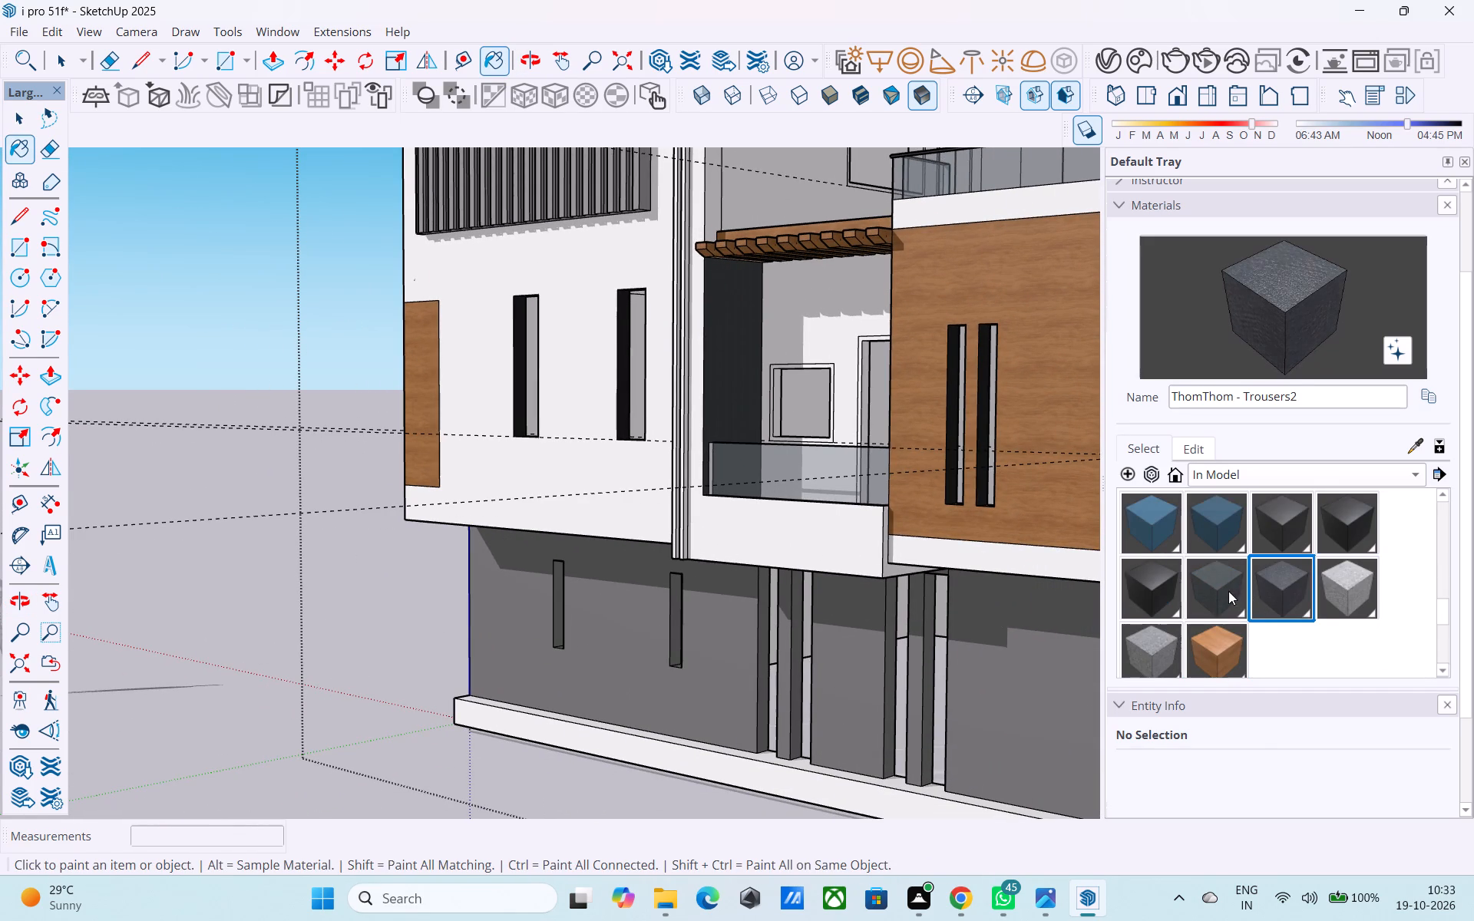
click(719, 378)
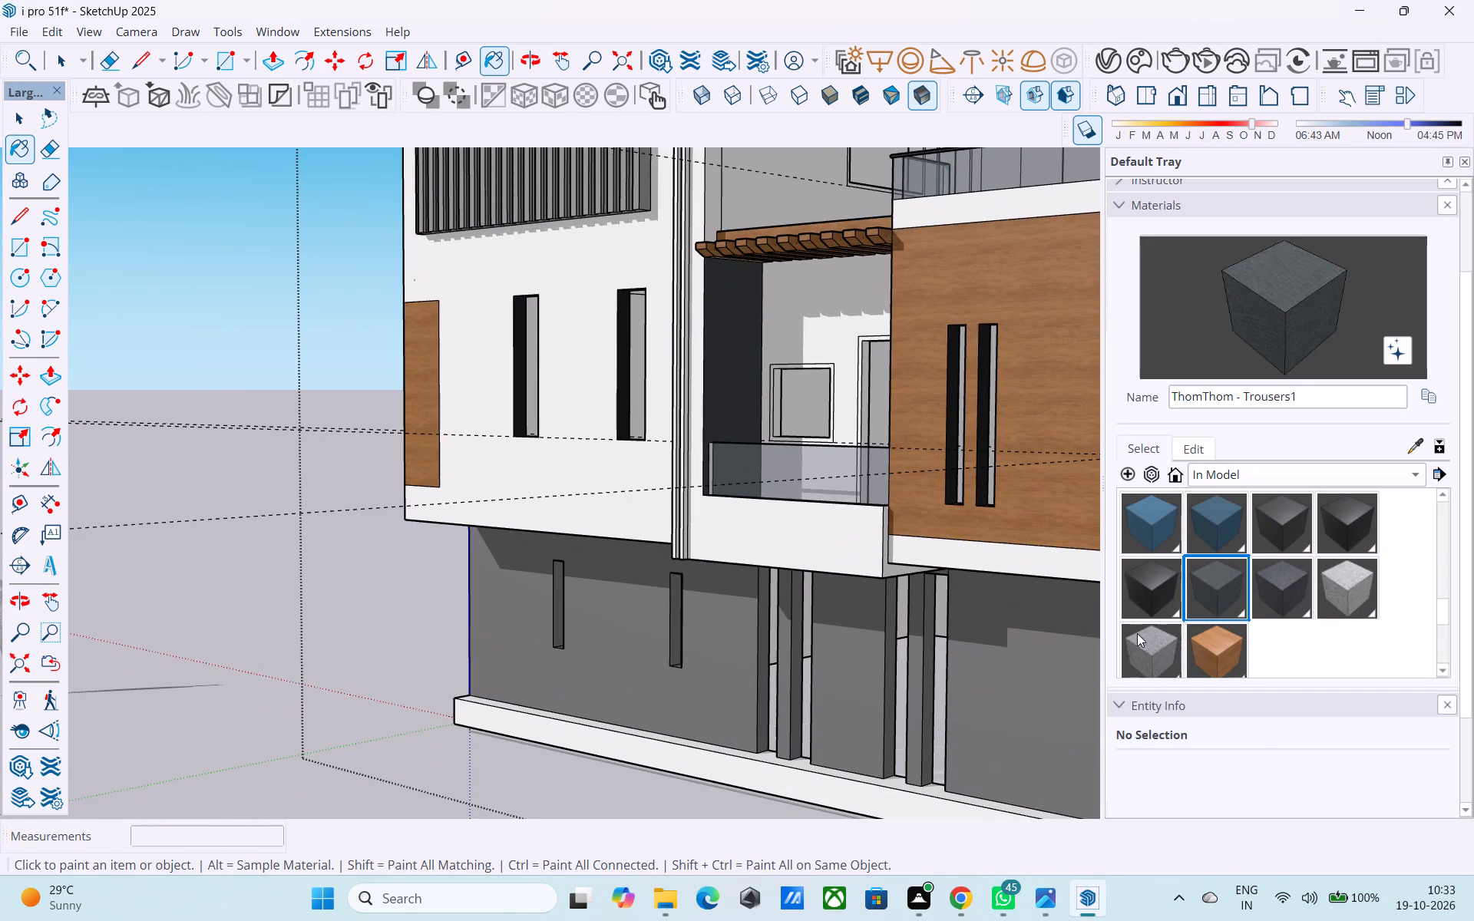
Paint the balcony recess's side wall below the wooden pergola with M05_Graphite_Haze.
scroll(967, 639, down, 3)
scroll(1291, 553, up, 5)
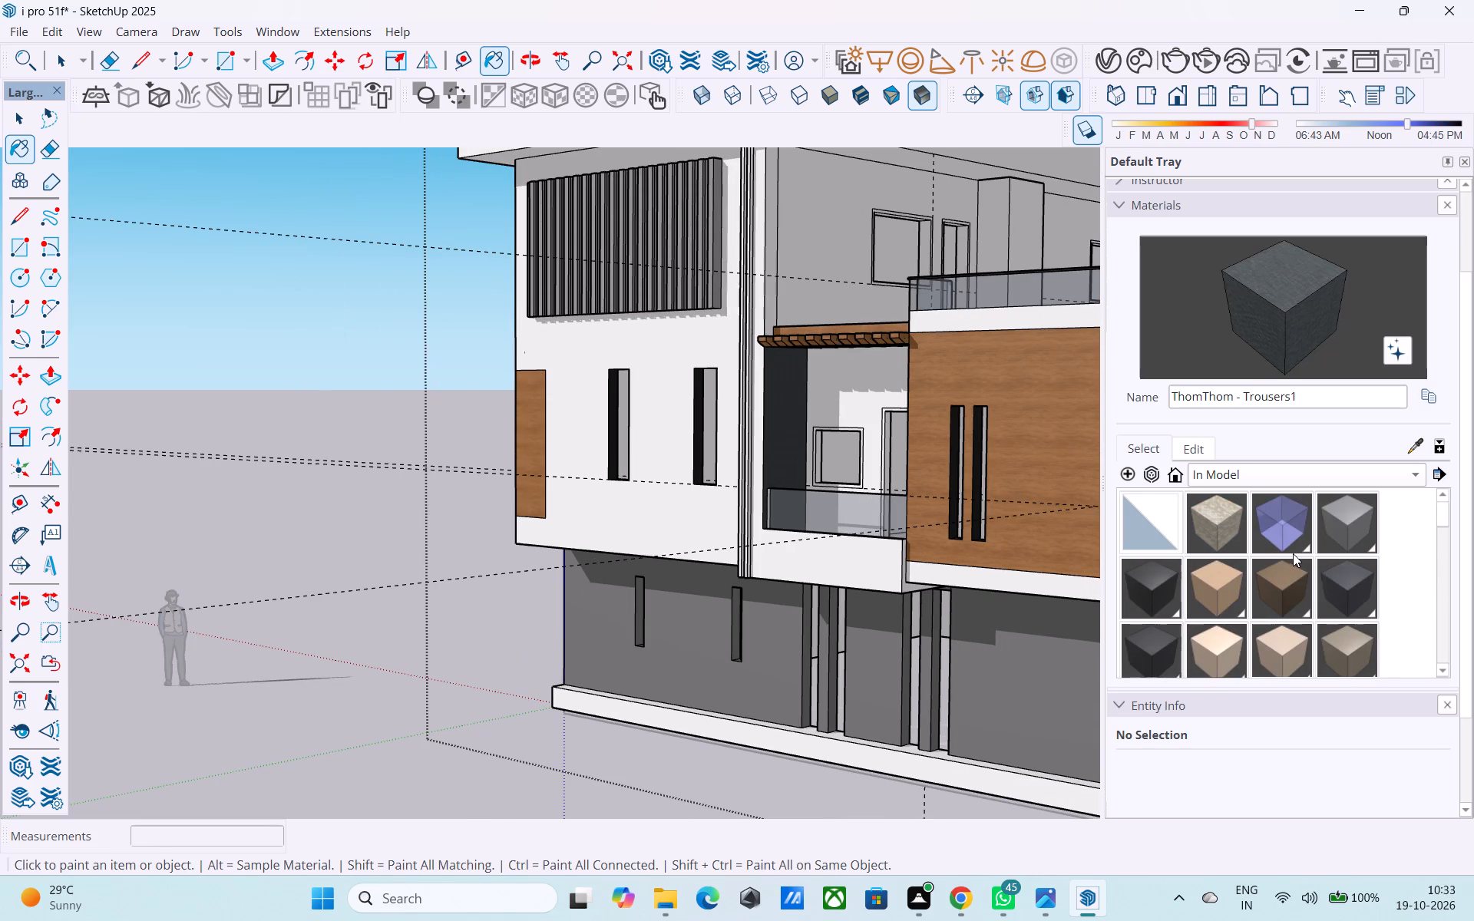
click(1334, 513)
scroll(972, 473, up, 5)
click(681, 406)
Paint the narrow vertical wall strip and adjoining balcony parapet front with M05_Graphite_Haze.
shift+middle_drag(690, 404, 728, 439)
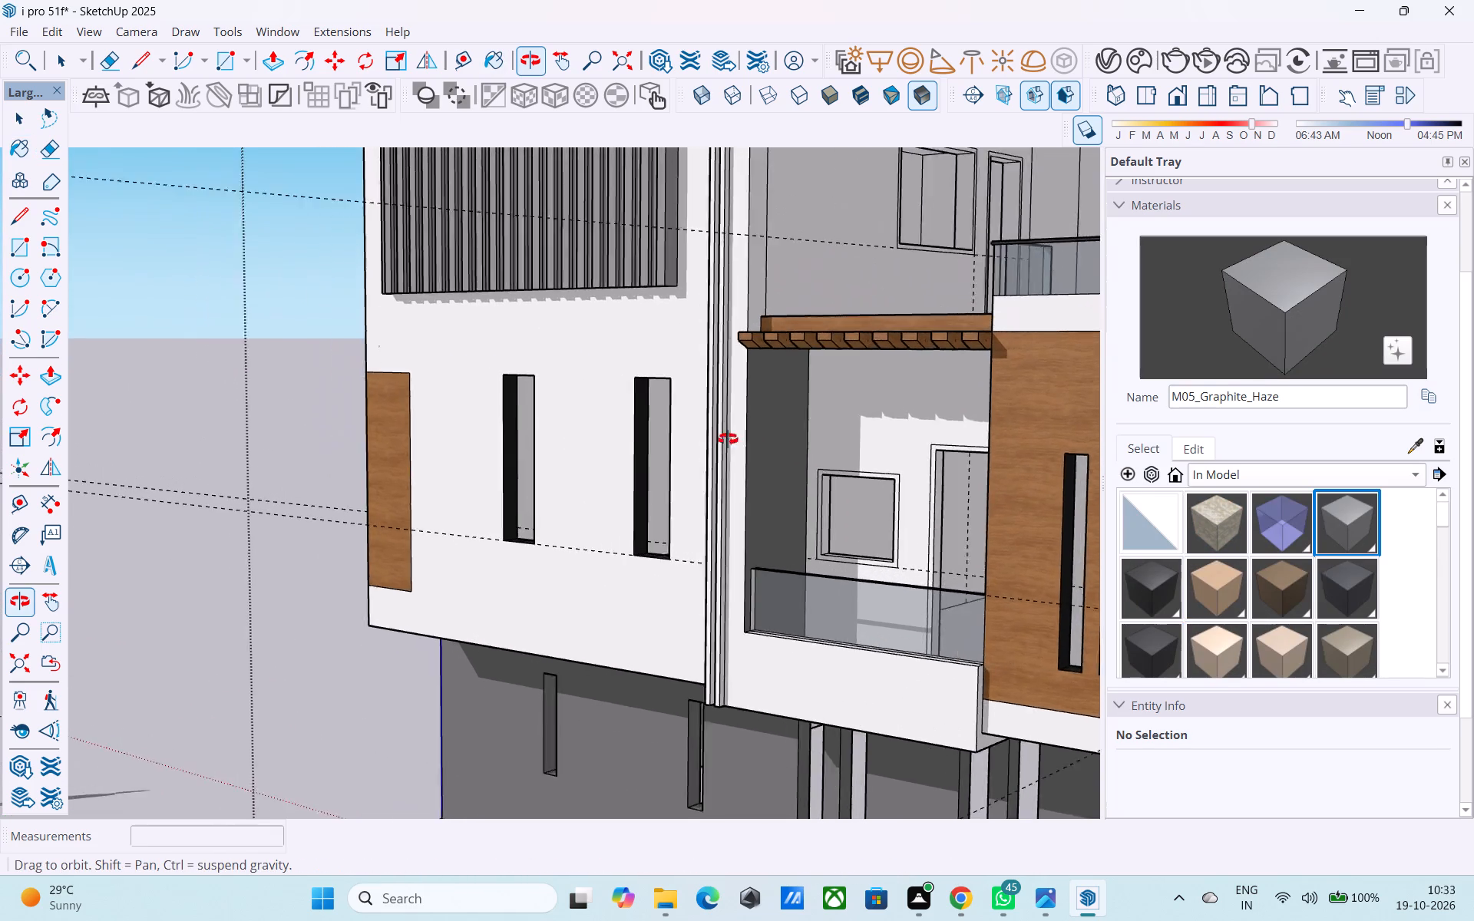
shift+middle_drag(728, 439, 732, 439)
scroll(856, 467, up, 3)
click(778, 445)
Paint the band framing the upper terrace wall with M05_Graphite_Haze.
scroll(778, 445, down, 5)
shift+middle_drag(778, 445, 742, 609)
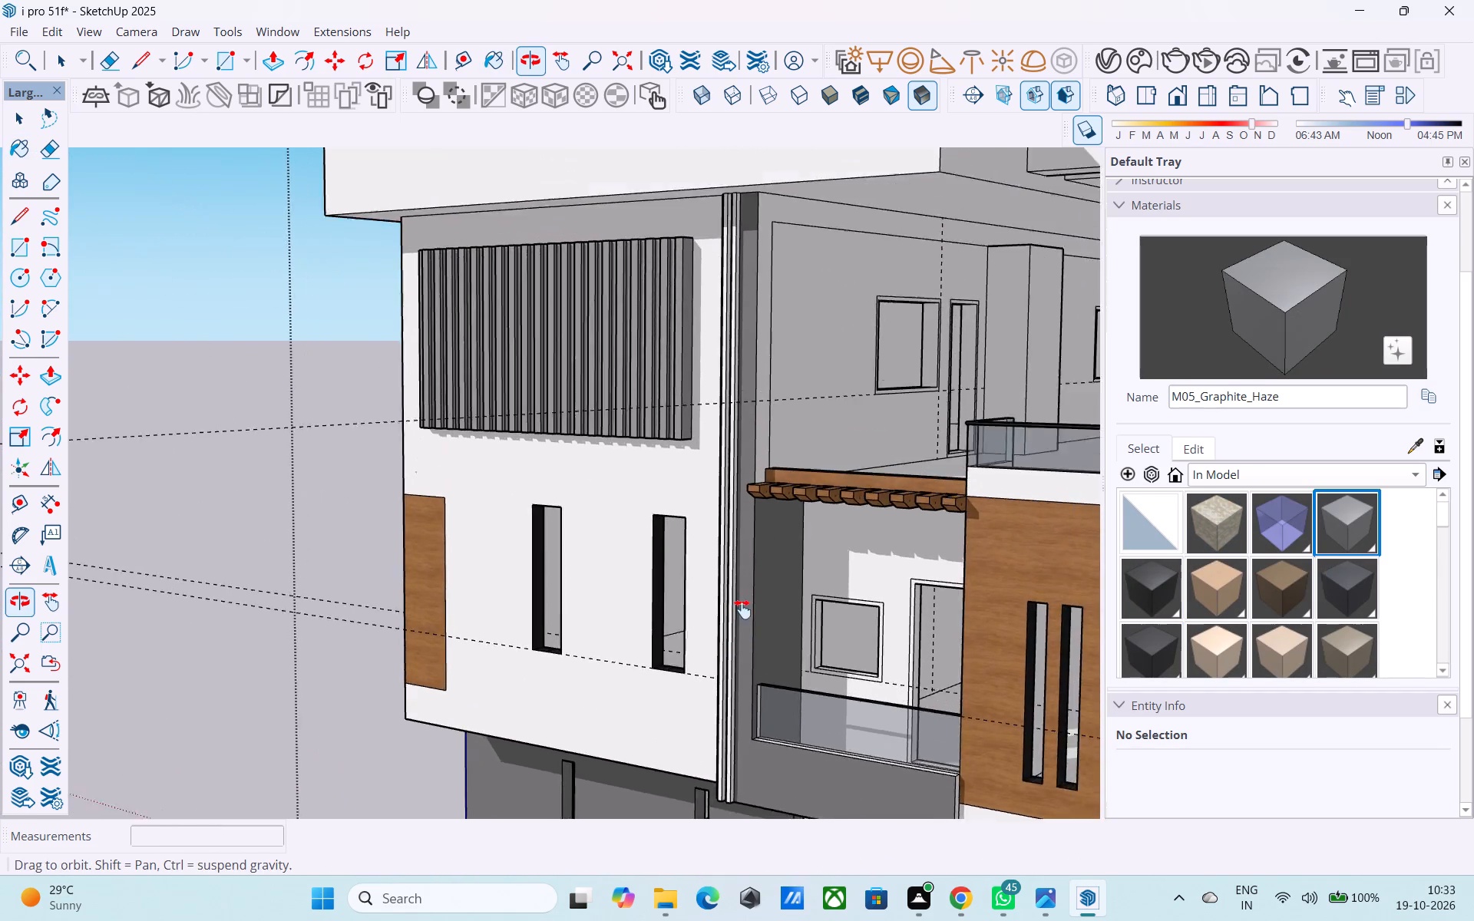
shift+middle_drag(742, 609, 739, 656)
shift+middle_drag(728, 675, 660, 687)
scroll(700, 401, up, 1)
shift+middle_drag(700, 400, 769, 460)
scroll(575, 399, up, 3)
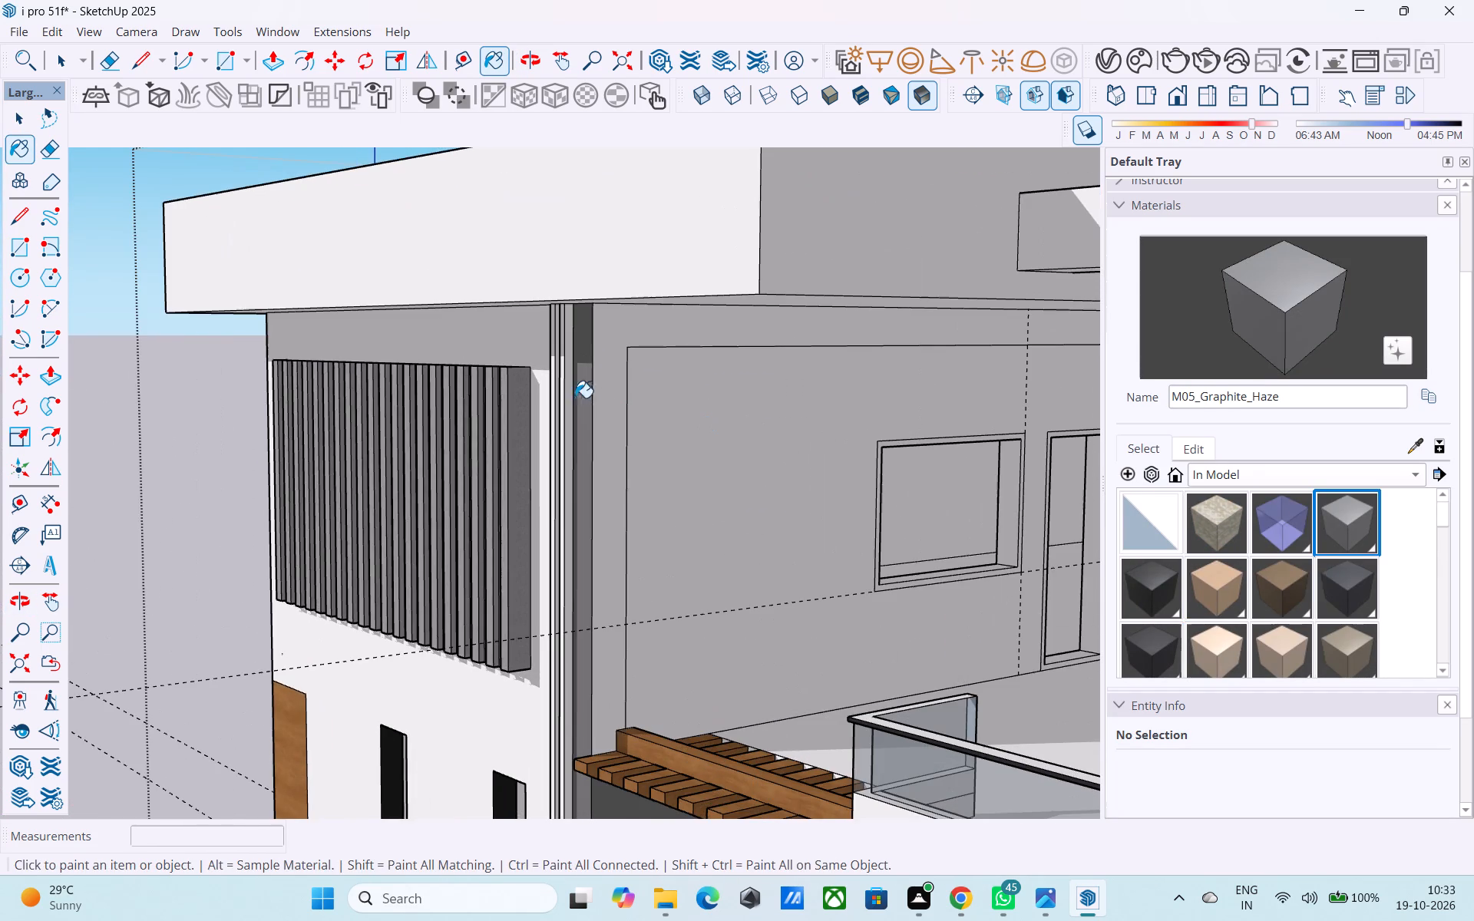
click(614, 400)
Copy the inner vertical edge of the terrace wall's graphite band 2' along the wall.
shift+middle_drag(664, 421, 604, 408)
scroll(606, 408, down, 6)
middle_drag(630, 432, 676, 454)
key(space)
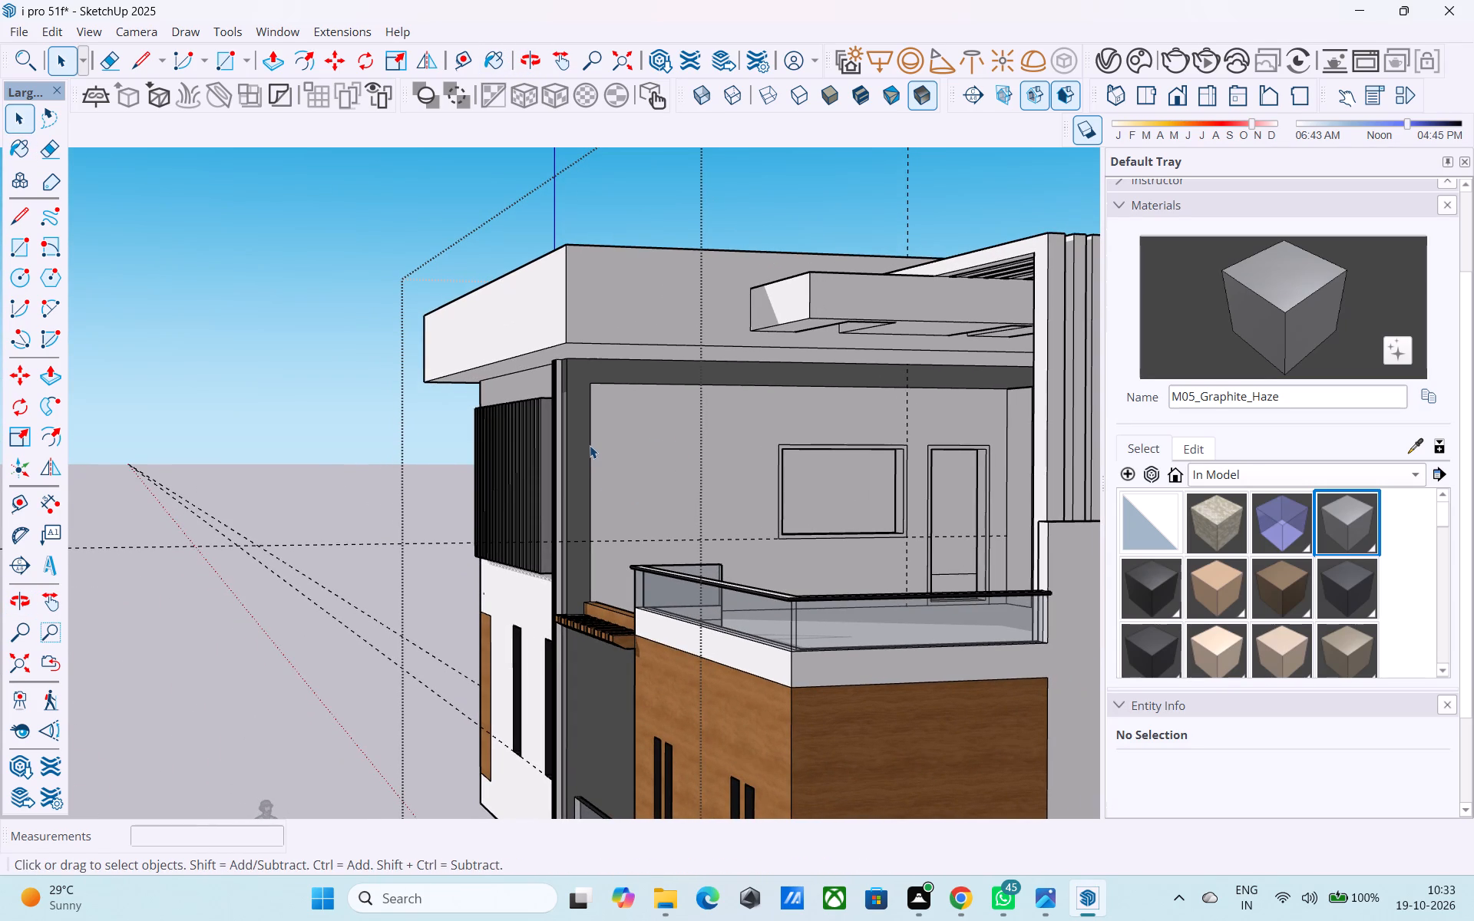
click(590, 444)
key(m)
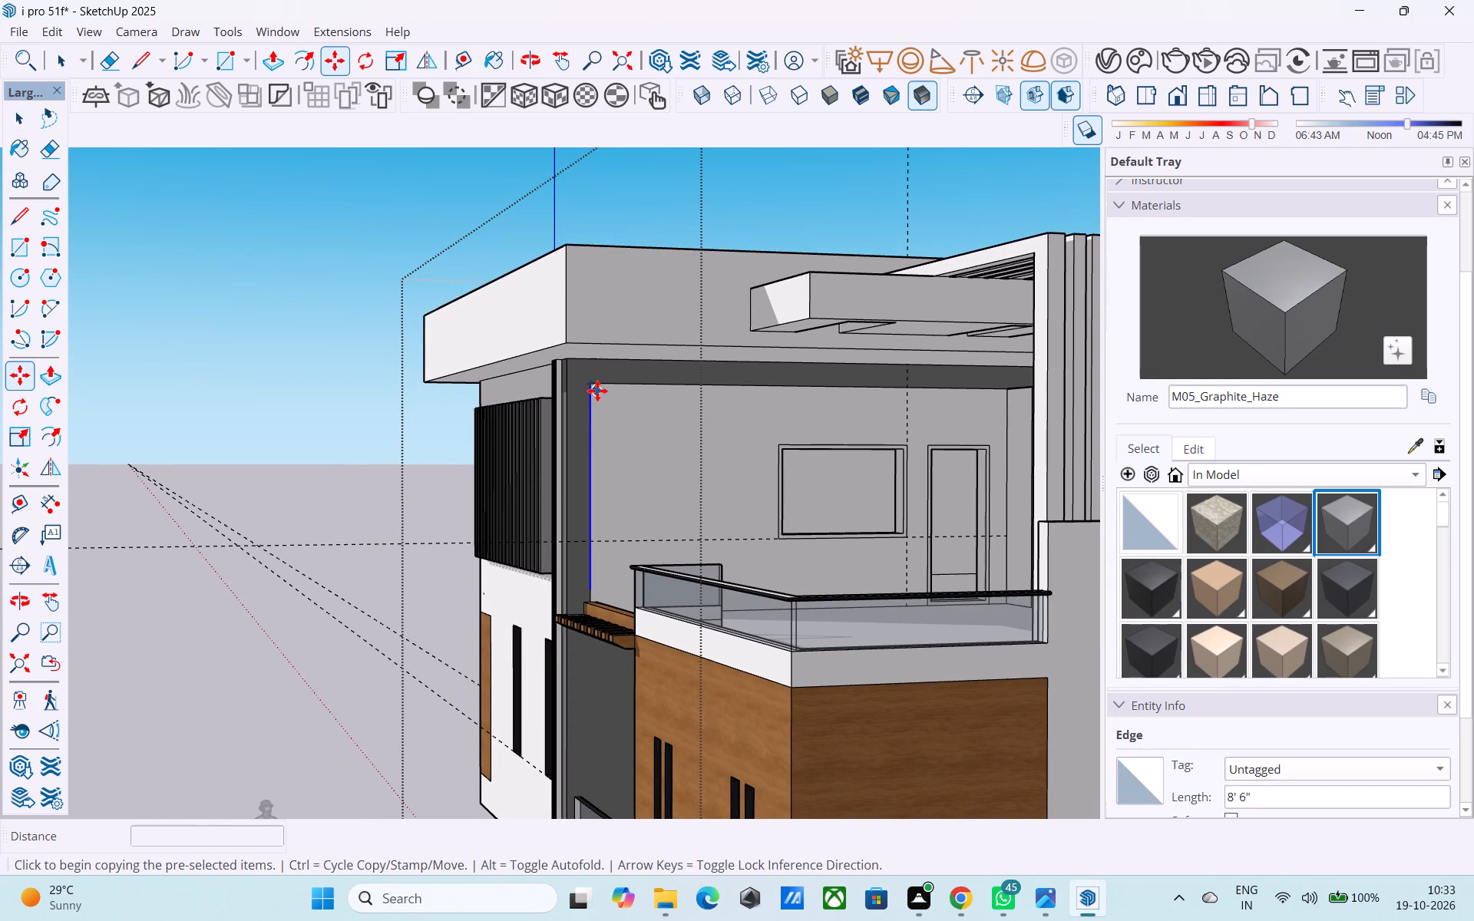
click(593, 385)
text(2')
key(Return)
Draw a vertical line about 9' 6" long on the terrace wall from the pergola's rear corner up to the graphite header band.
scroll(620, 362, down, 4)
middle_drag(605, 412, 675, 353)
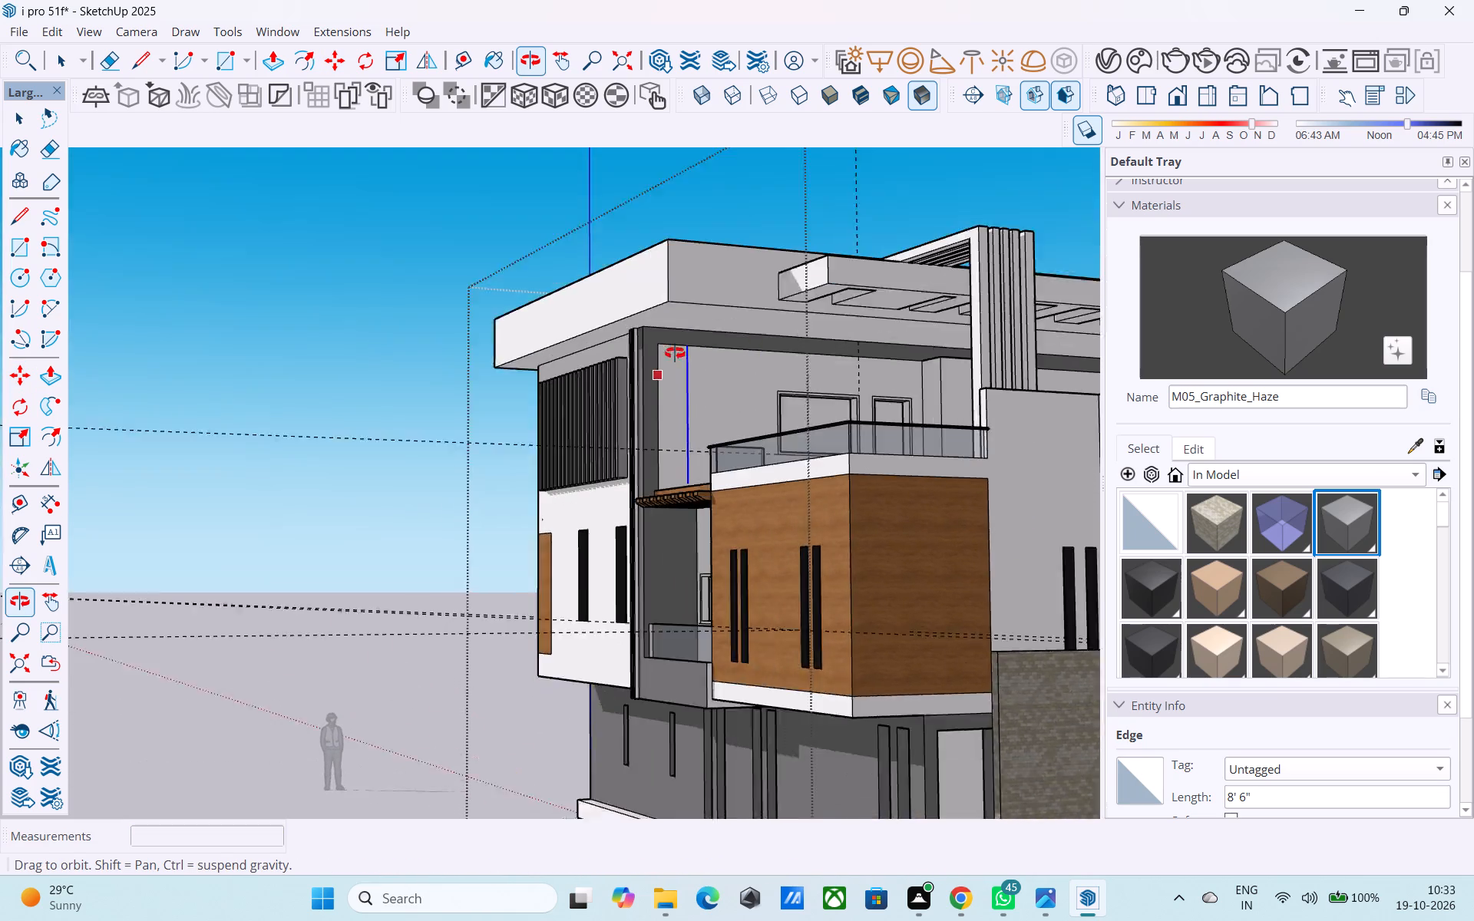
middle_drag(675, 353, 729, 531)
scroll(786, 675, up, 7)
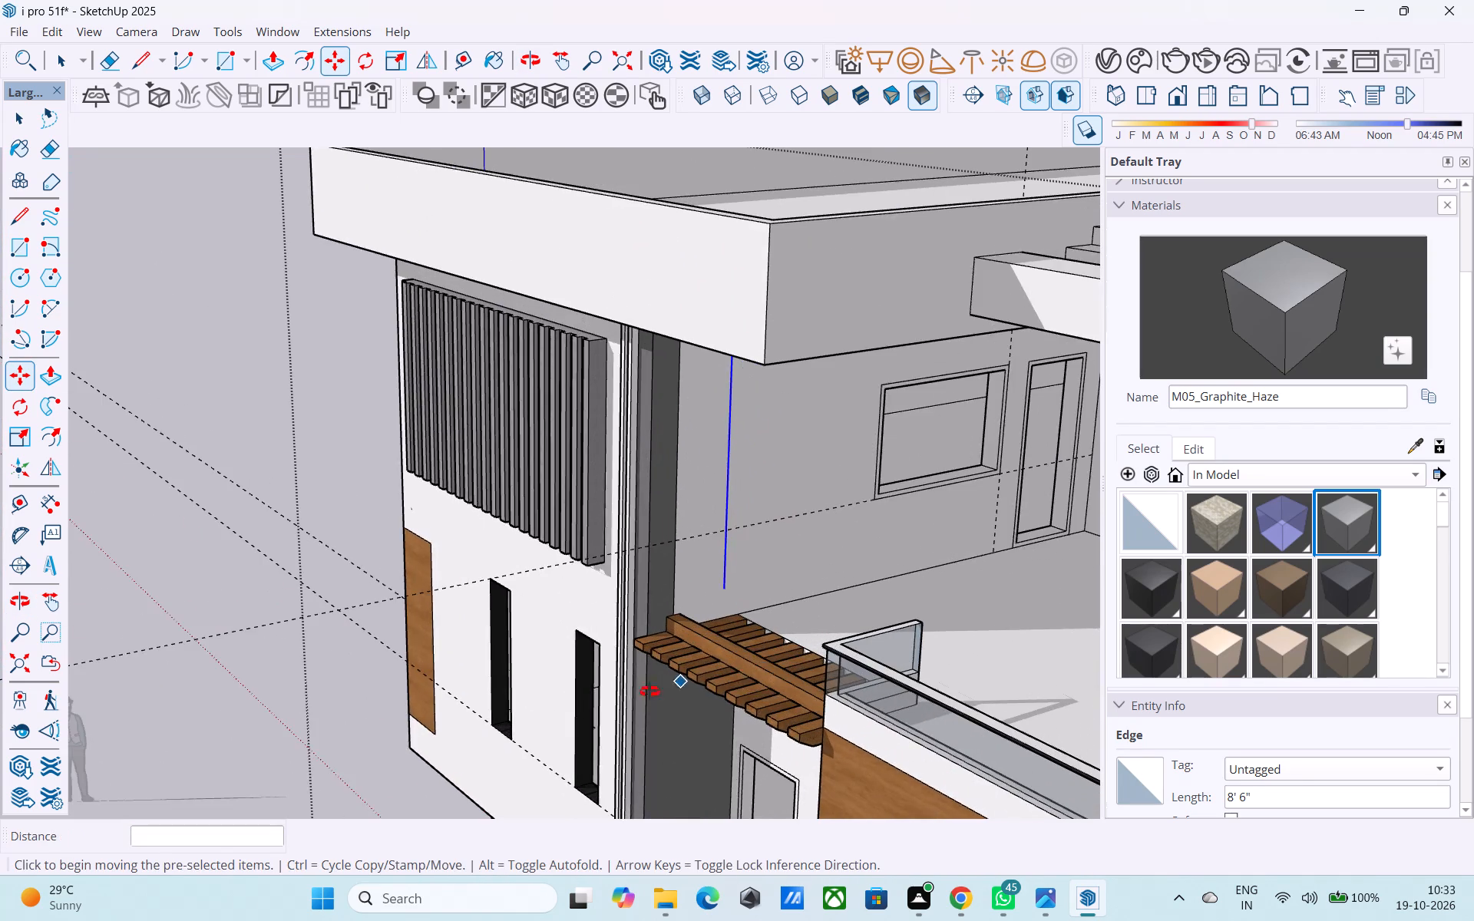
middle_drag(650, 691, 557, 706)
scroll(534, 654, up, 6)
key(l)
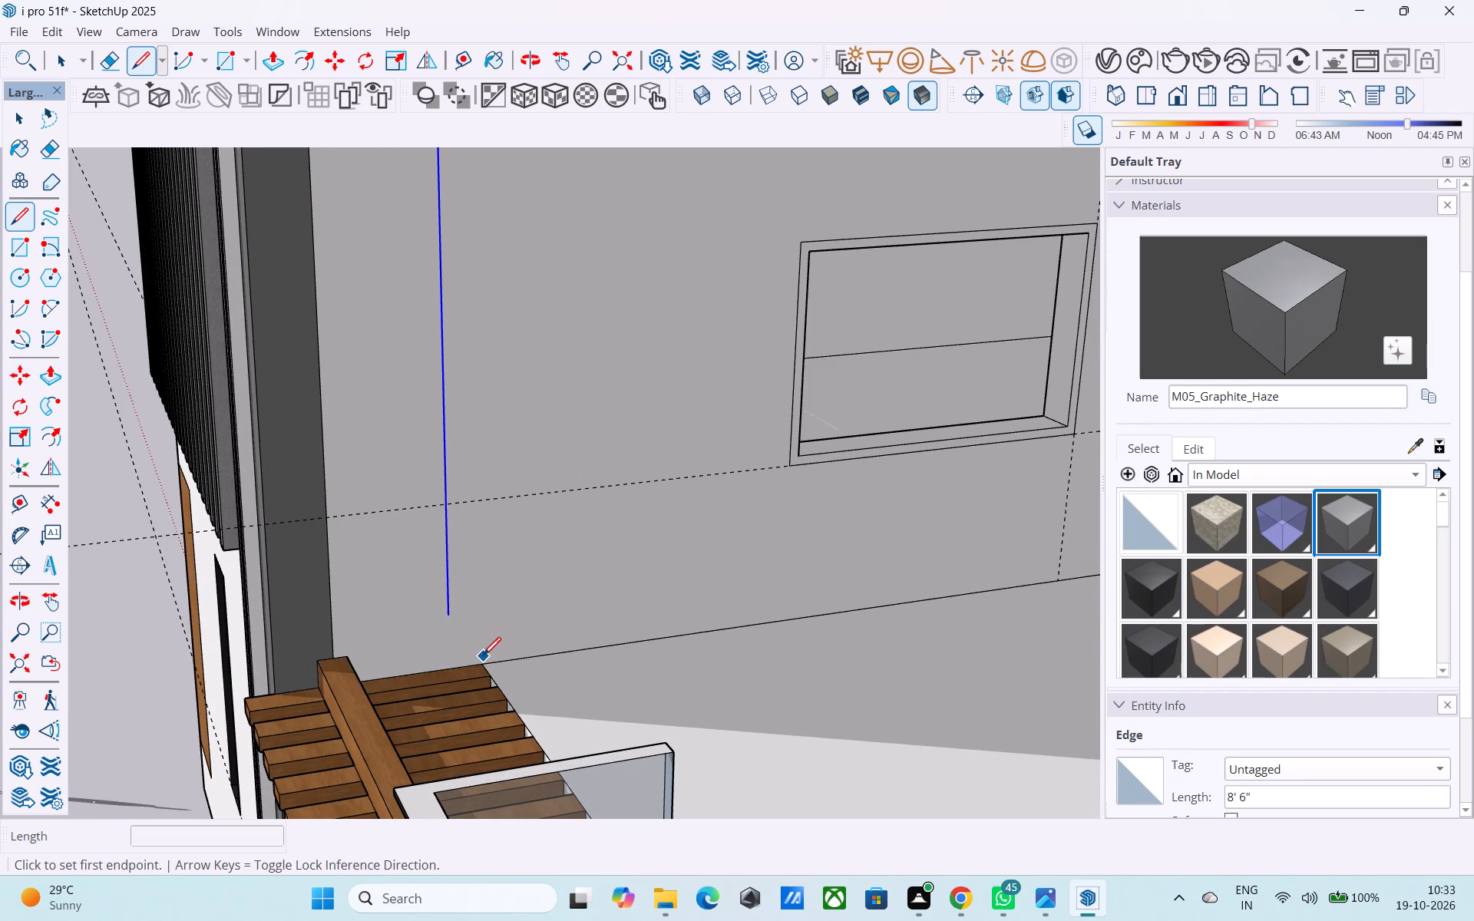
click(481, 659)
scroll(504, 443, down, 3)
shift+middle_drag(504, 444, 502, 535)
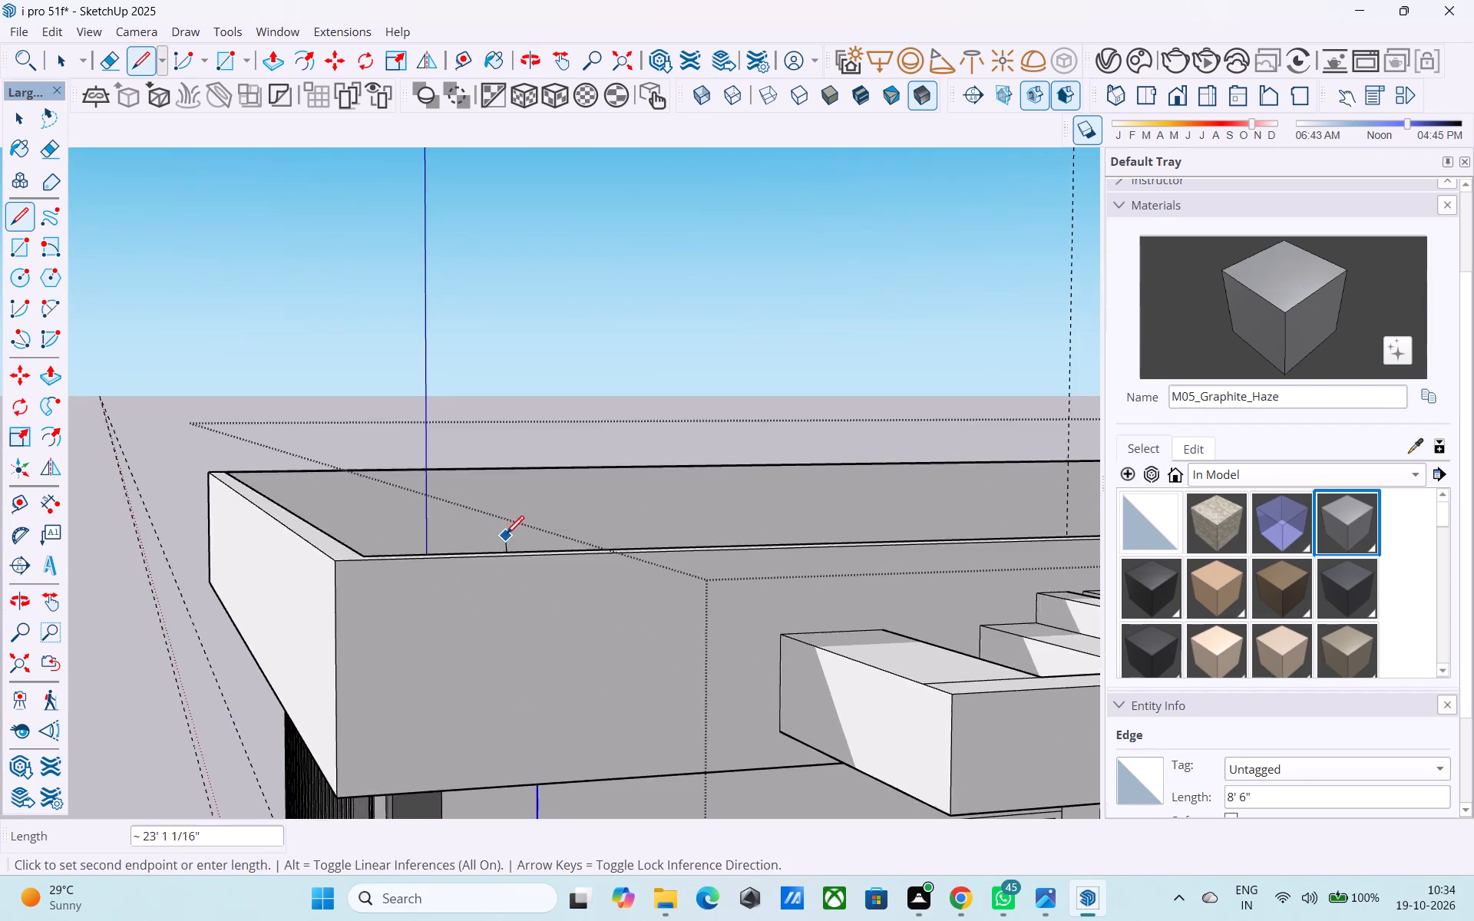
scroll(506, 535, down, 5)
middle_drag(547, 631, 539, 451)
scroll(545, 563, up, 7)
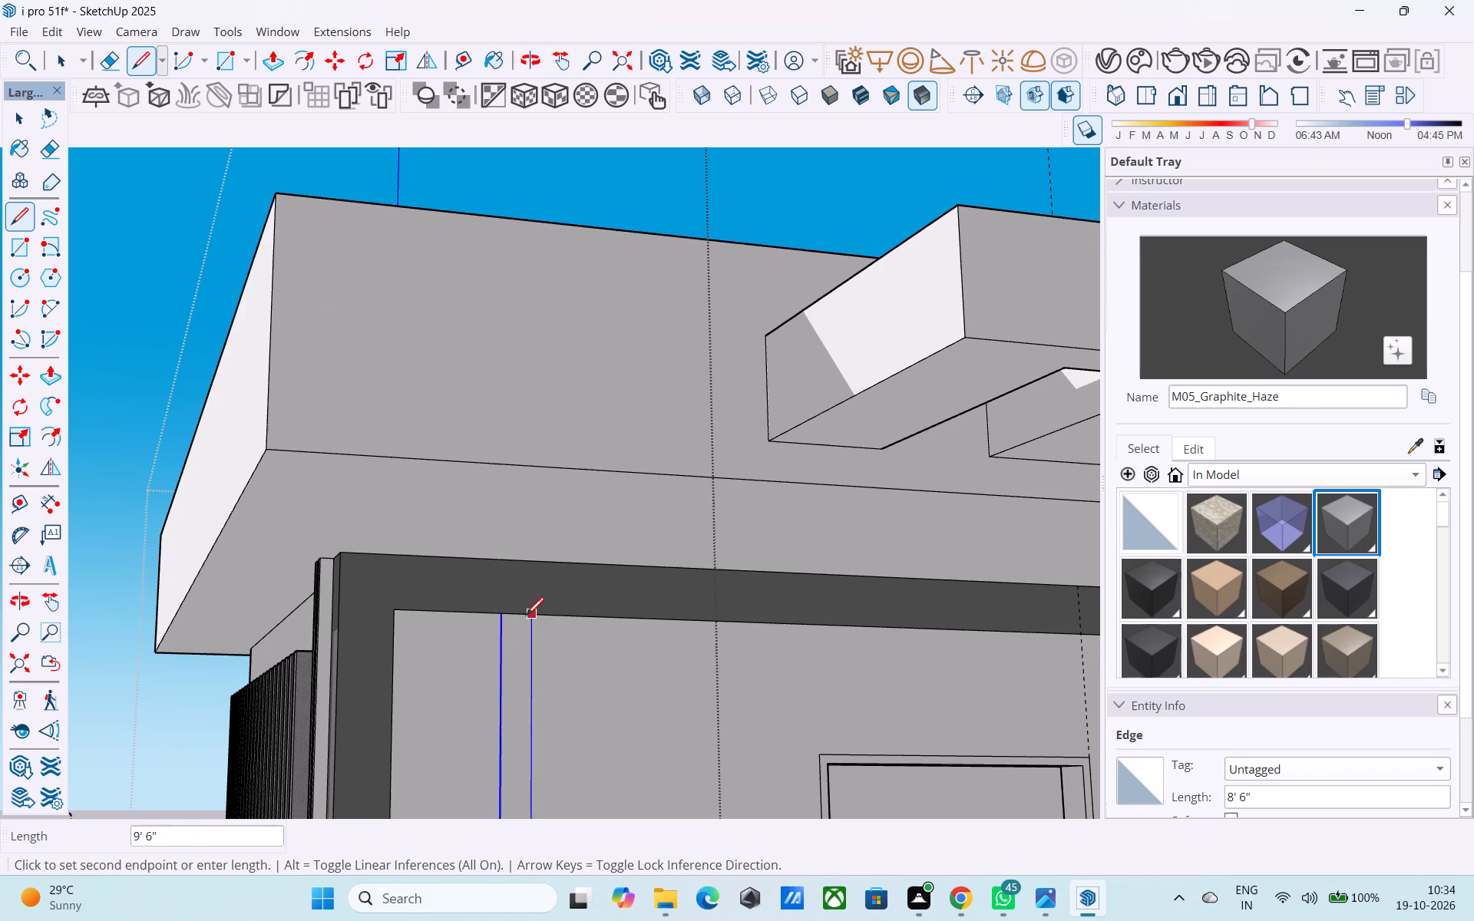
click(526, 617)
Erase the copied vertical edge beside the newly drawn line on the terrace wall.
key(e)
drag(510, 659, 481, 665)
Paint the wall strip above the pergola with M05_Graphite_Haze and erase the edge separating it from the header band.
key(space)
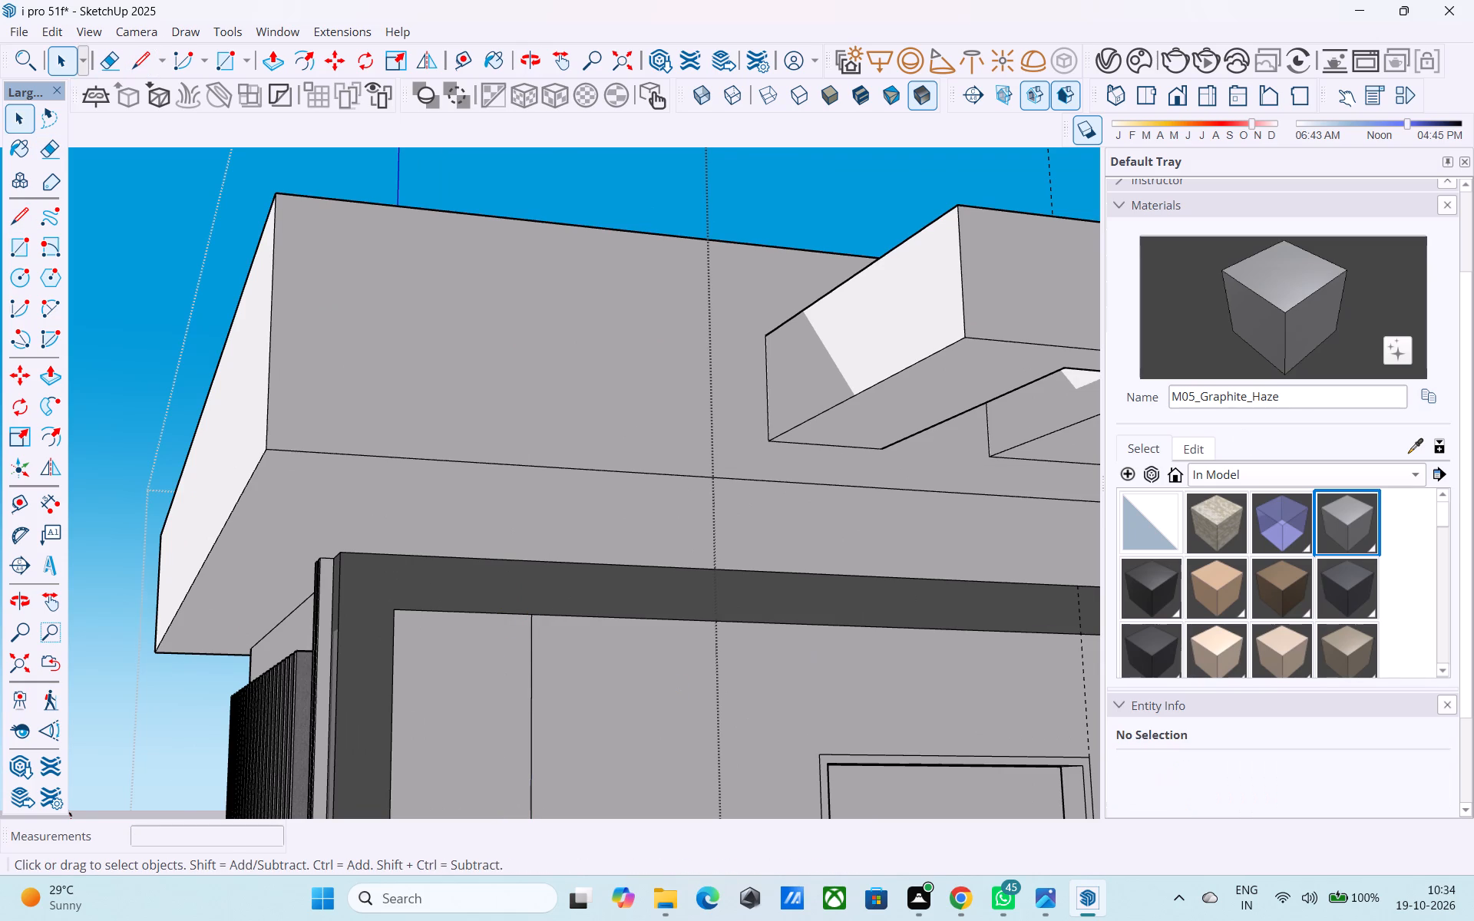
click(1284, 306)
click(391, 708)
click(424, 710)
key(e)
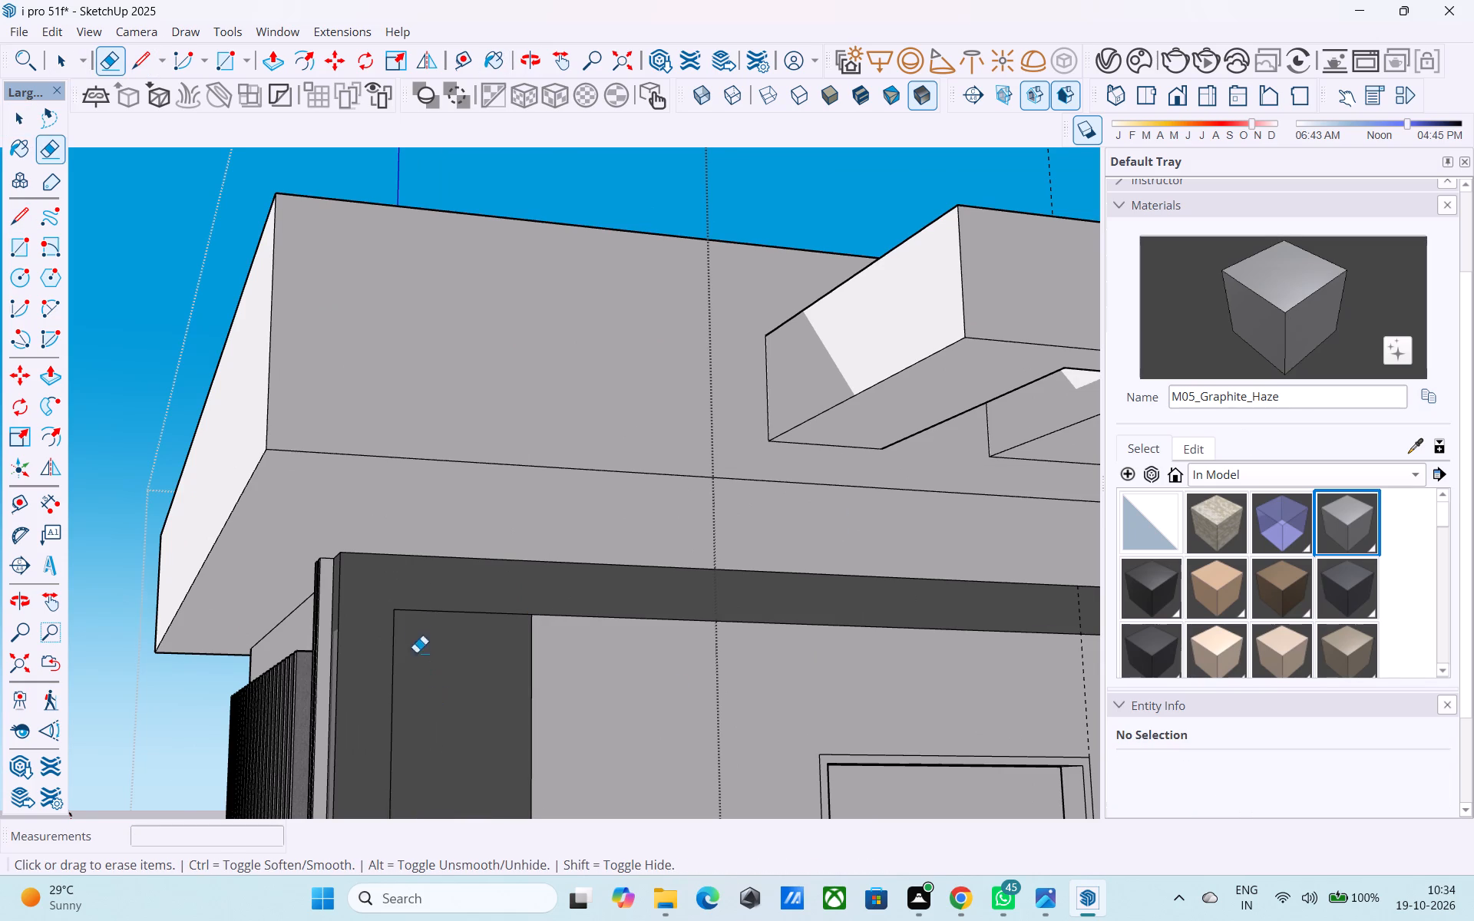
drag(412, 632, 407, 609)
Copy the two bottom edges of the white terrace parapet 1' down onto the wood-clad box.
scroll(417, 612, down, 13)
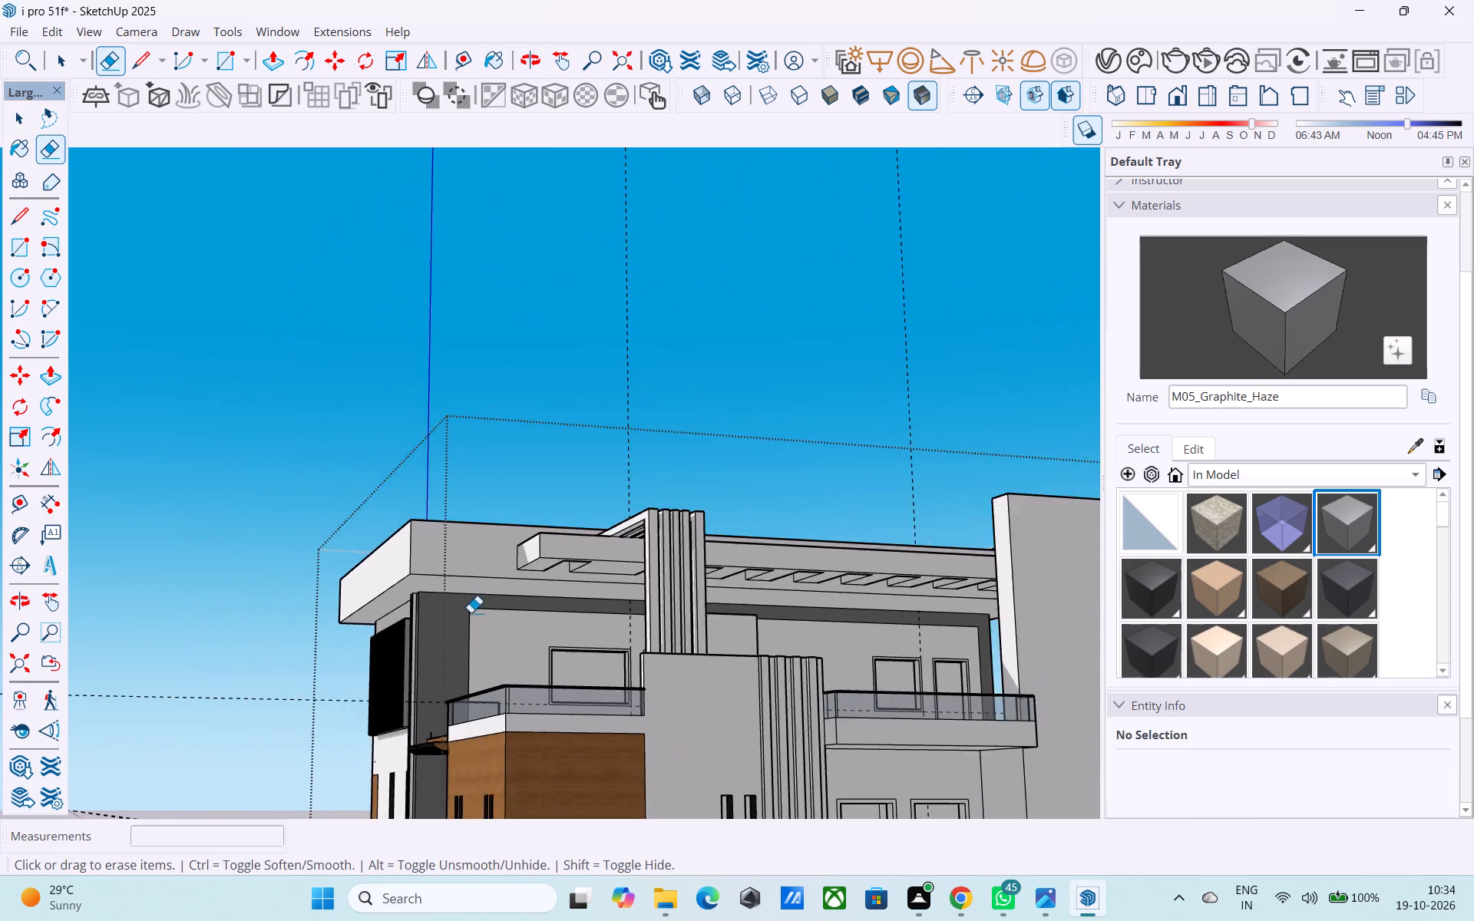
scroll(471, 612, down, 5)
middle_drag(470, 629, 1010, 757)
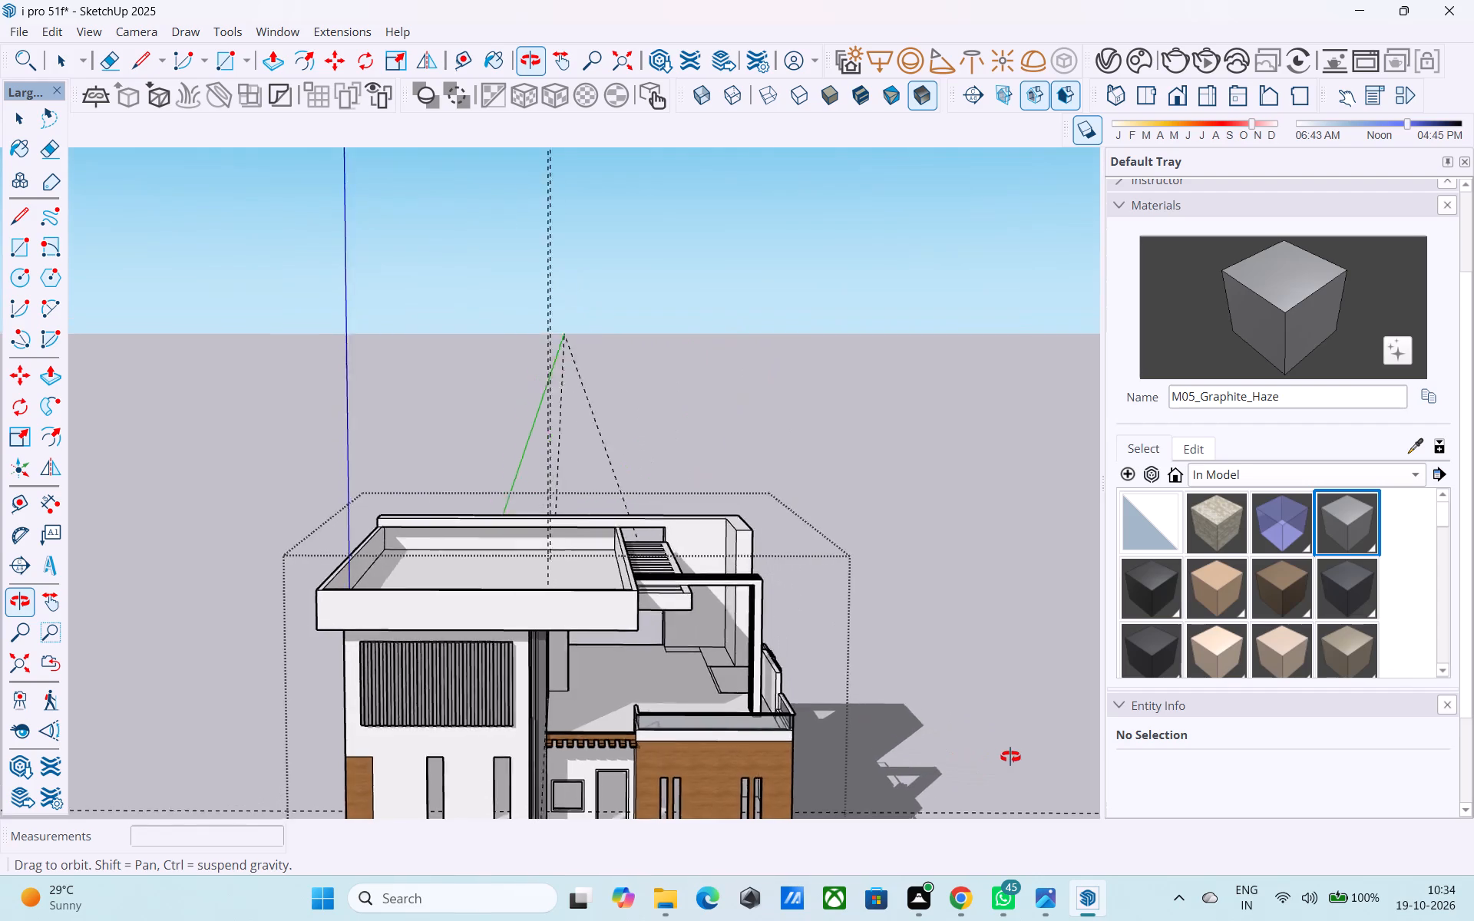
middle_drag(1010, 757, 630, 685)
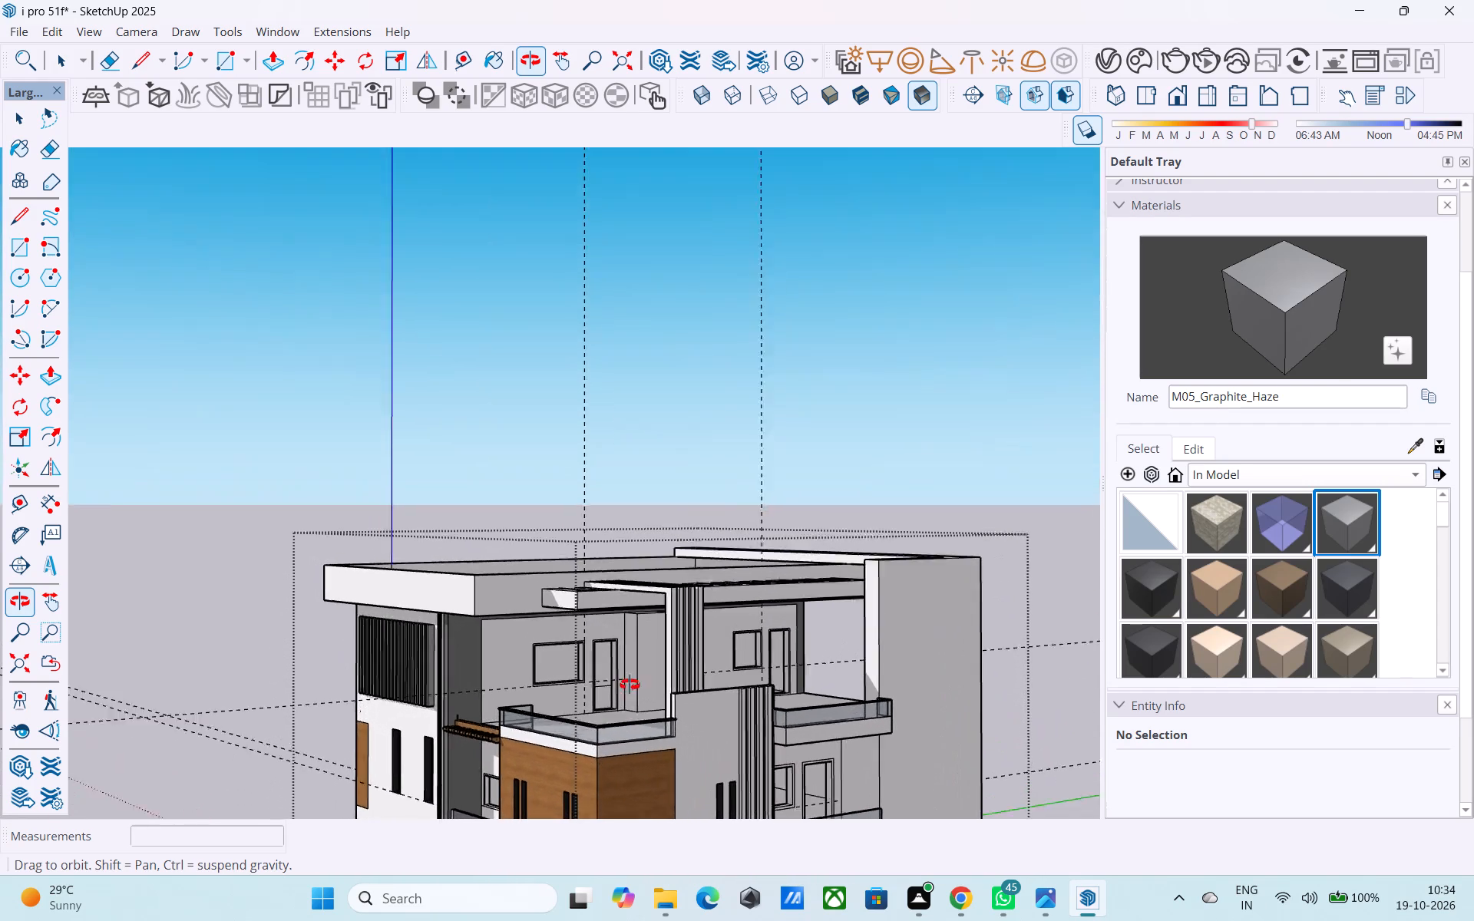
middle_drag(630, 685, 745, 668)
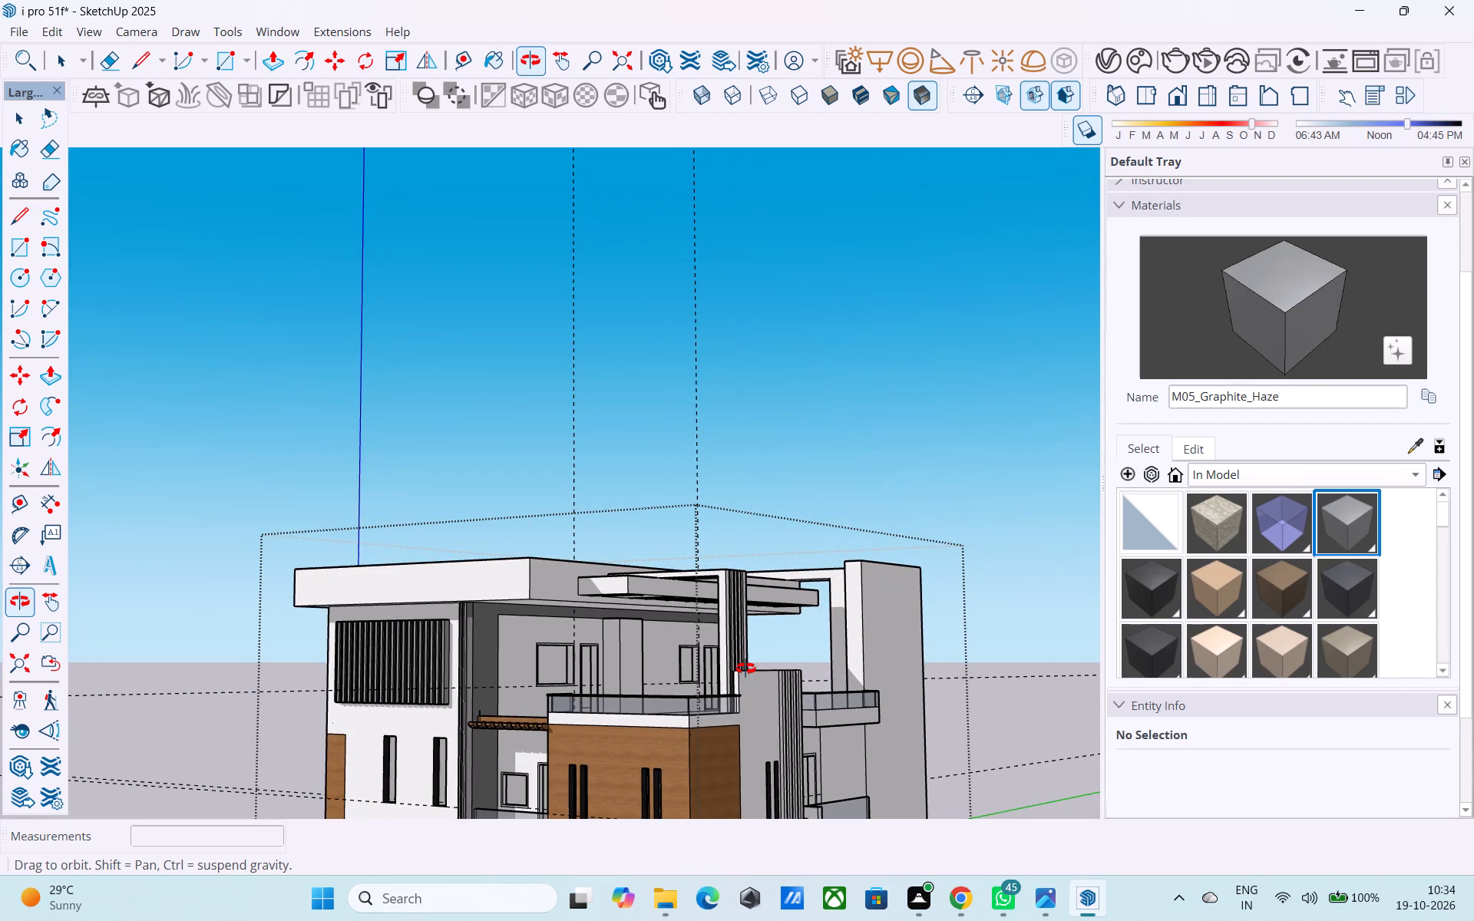
middle_drag(745, 668, 745, 668)
scroll(727, 656, down, 5)
scroll(701, 700, up, 13)
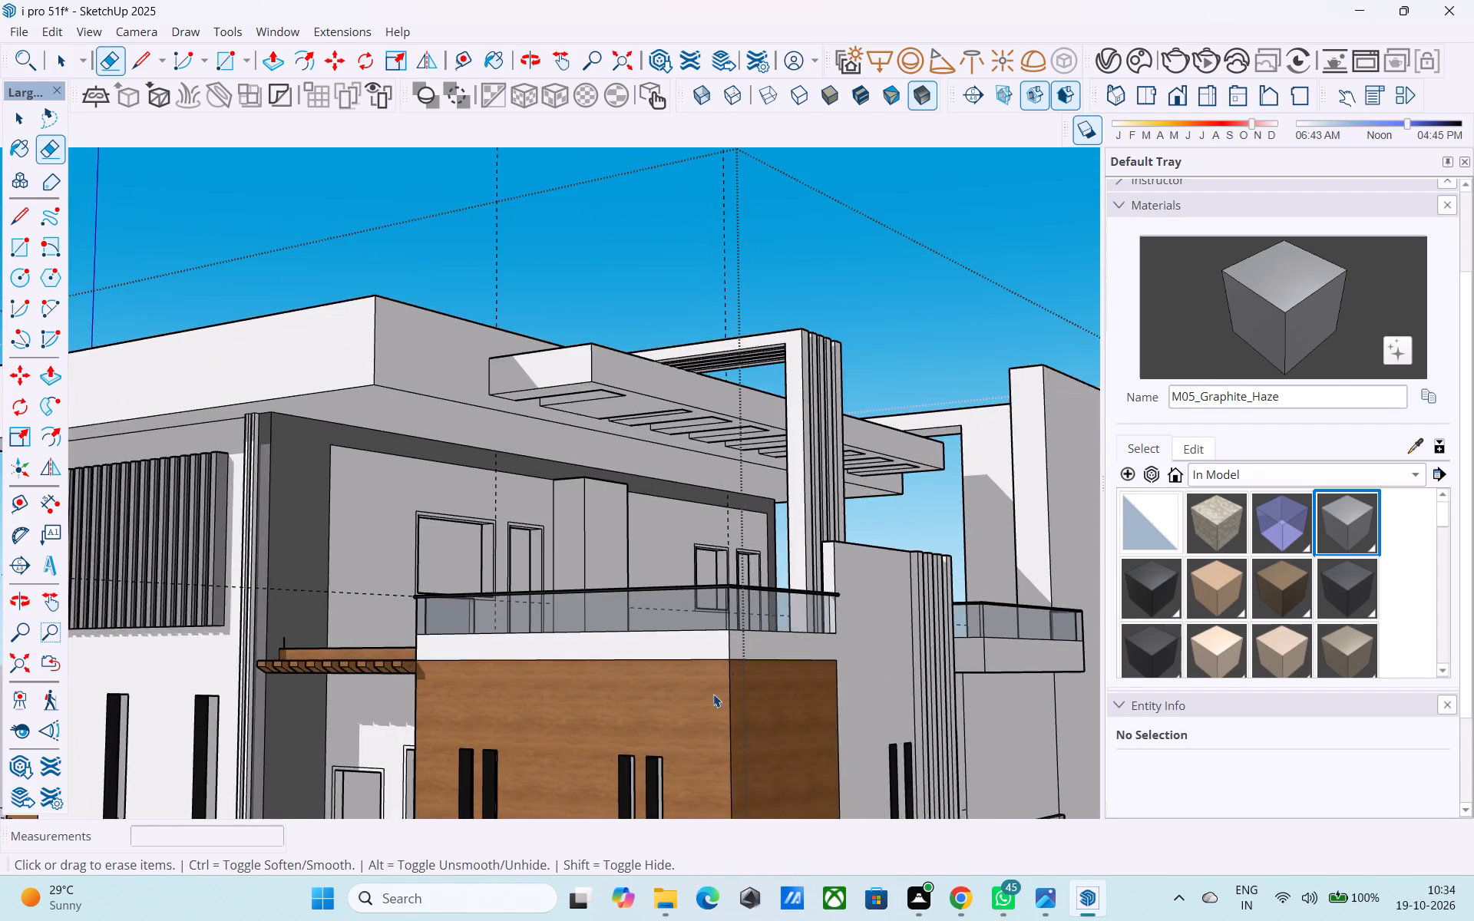
key(space)
scroll(715, 692, up, 6)
click(723, 645)
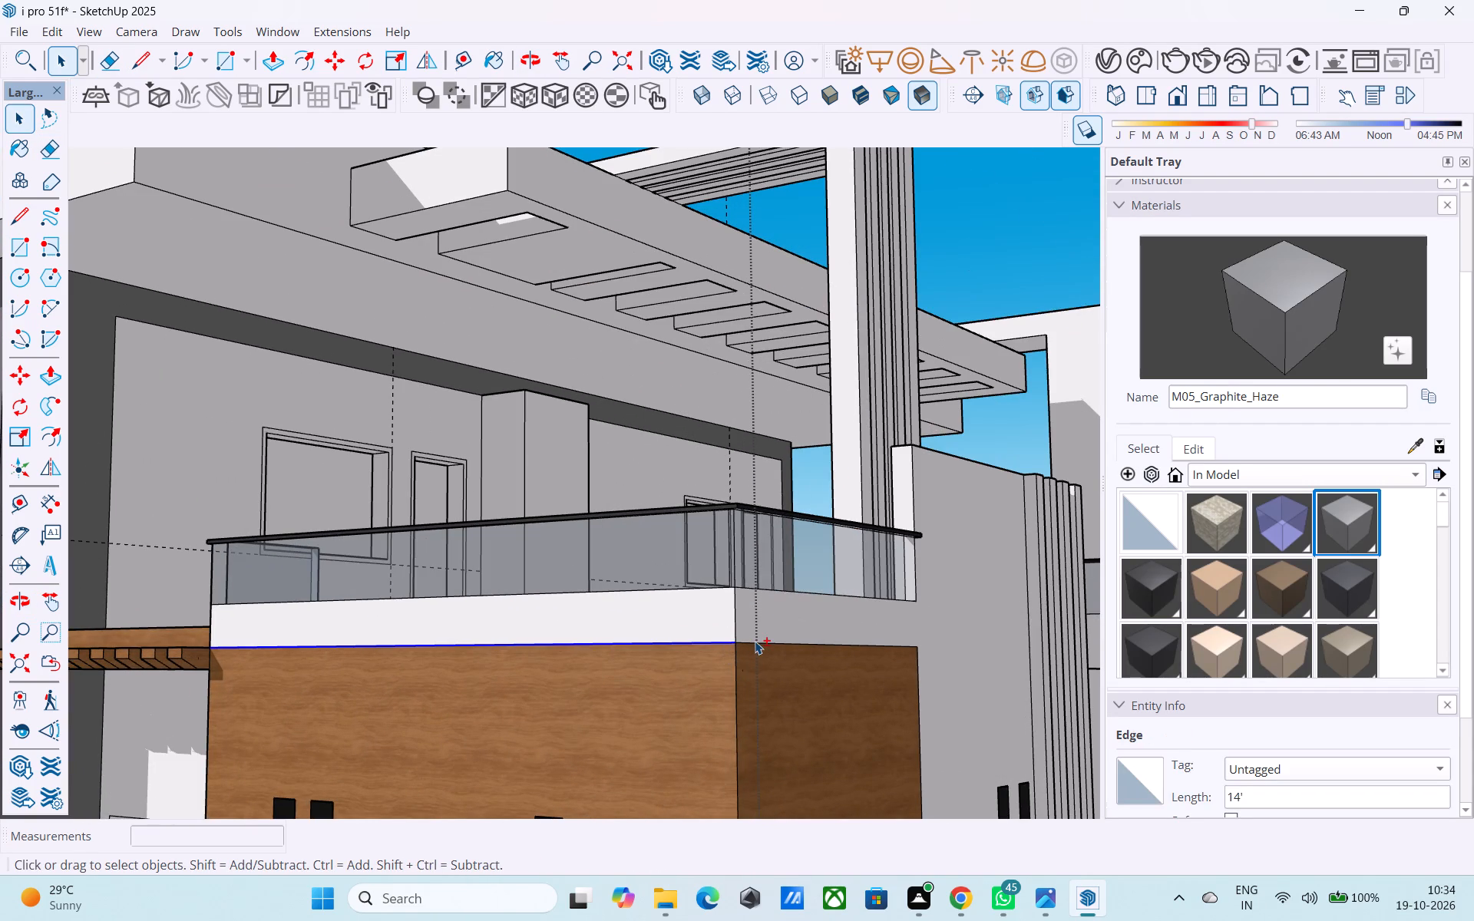
shift+click(758, 642)
key(m)
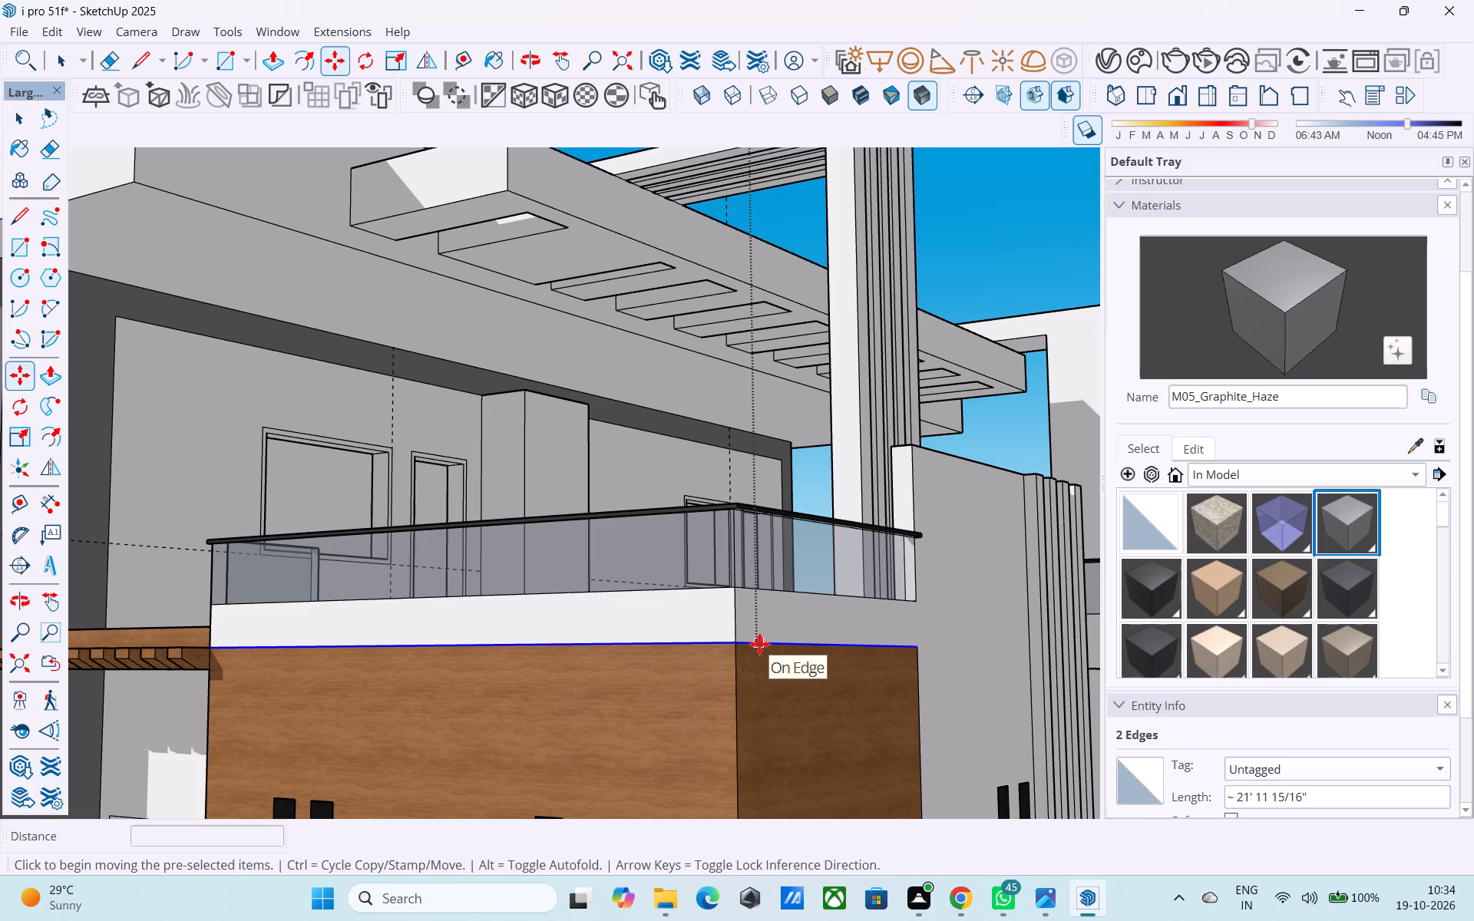
click(740, 653)
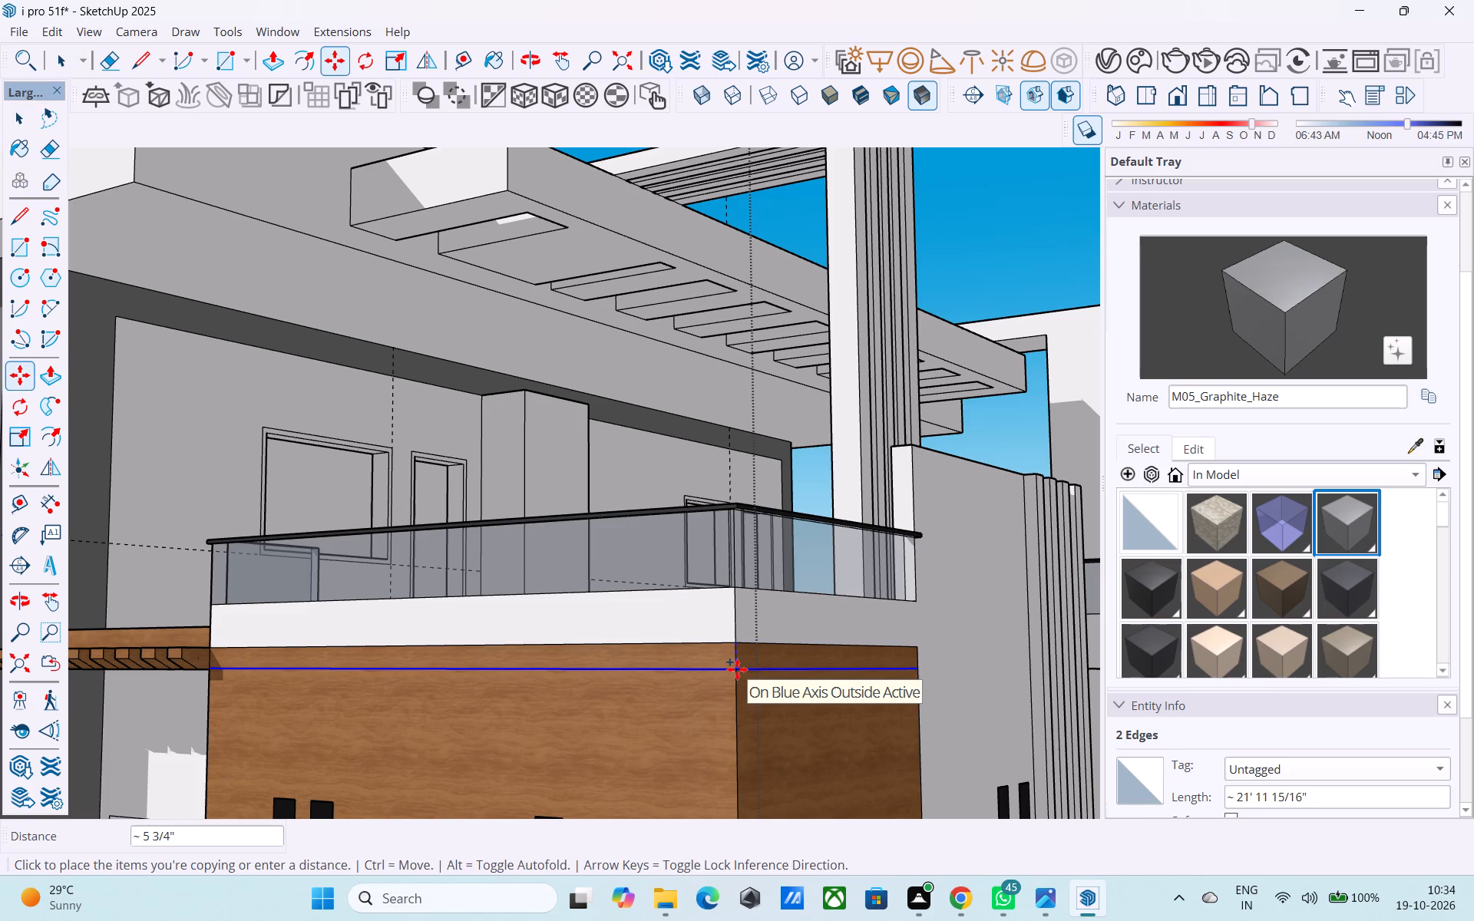
text(1')
key(Return)
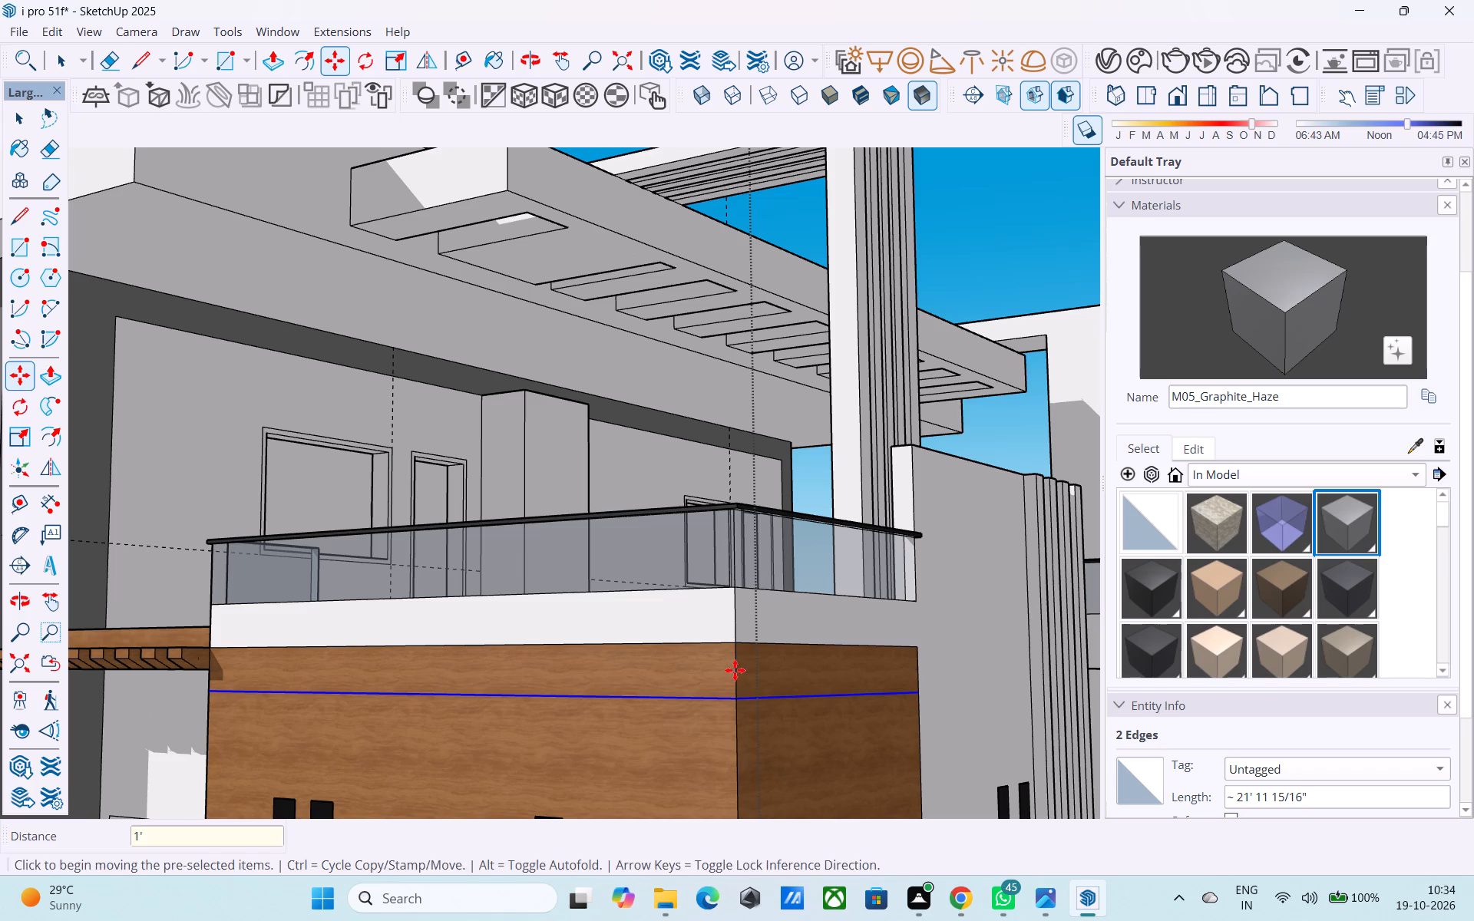
Paint the strip below the parapet with the Default material on both faces of the wood-clad box.
key(e)
click(1149, 547)
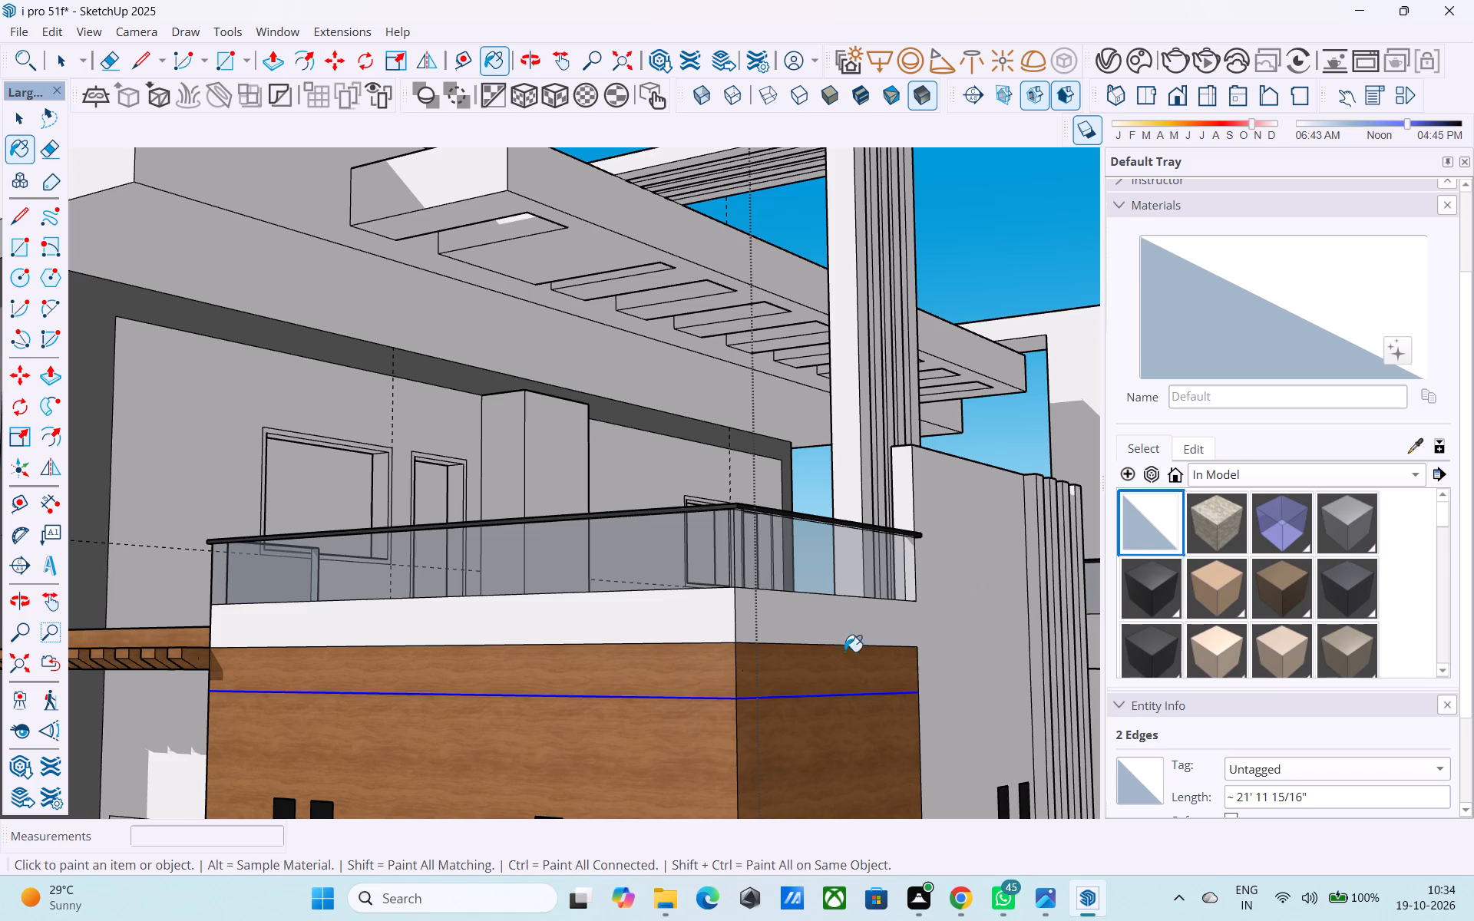
click(784, 675)
click(686, 670)
Erase the old dividing edges between the parapet and the strip below it, including the leftover edge at the end wall.
key(e)
drag(707, 652, 704, 628)
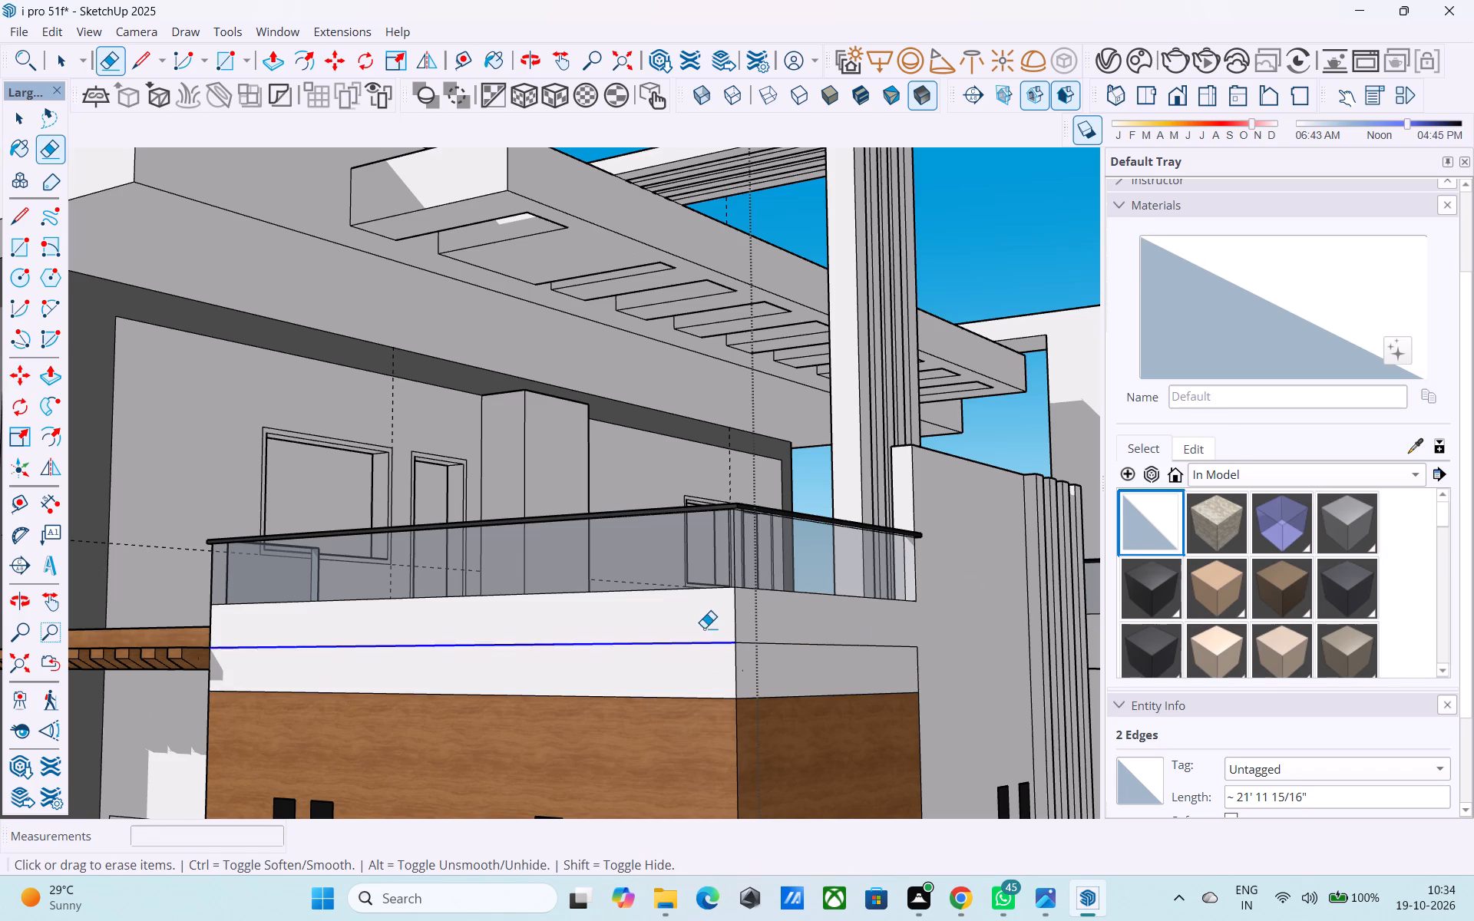
drag(790, 658, 788, 646)
drag(911, 661, 927, 660)
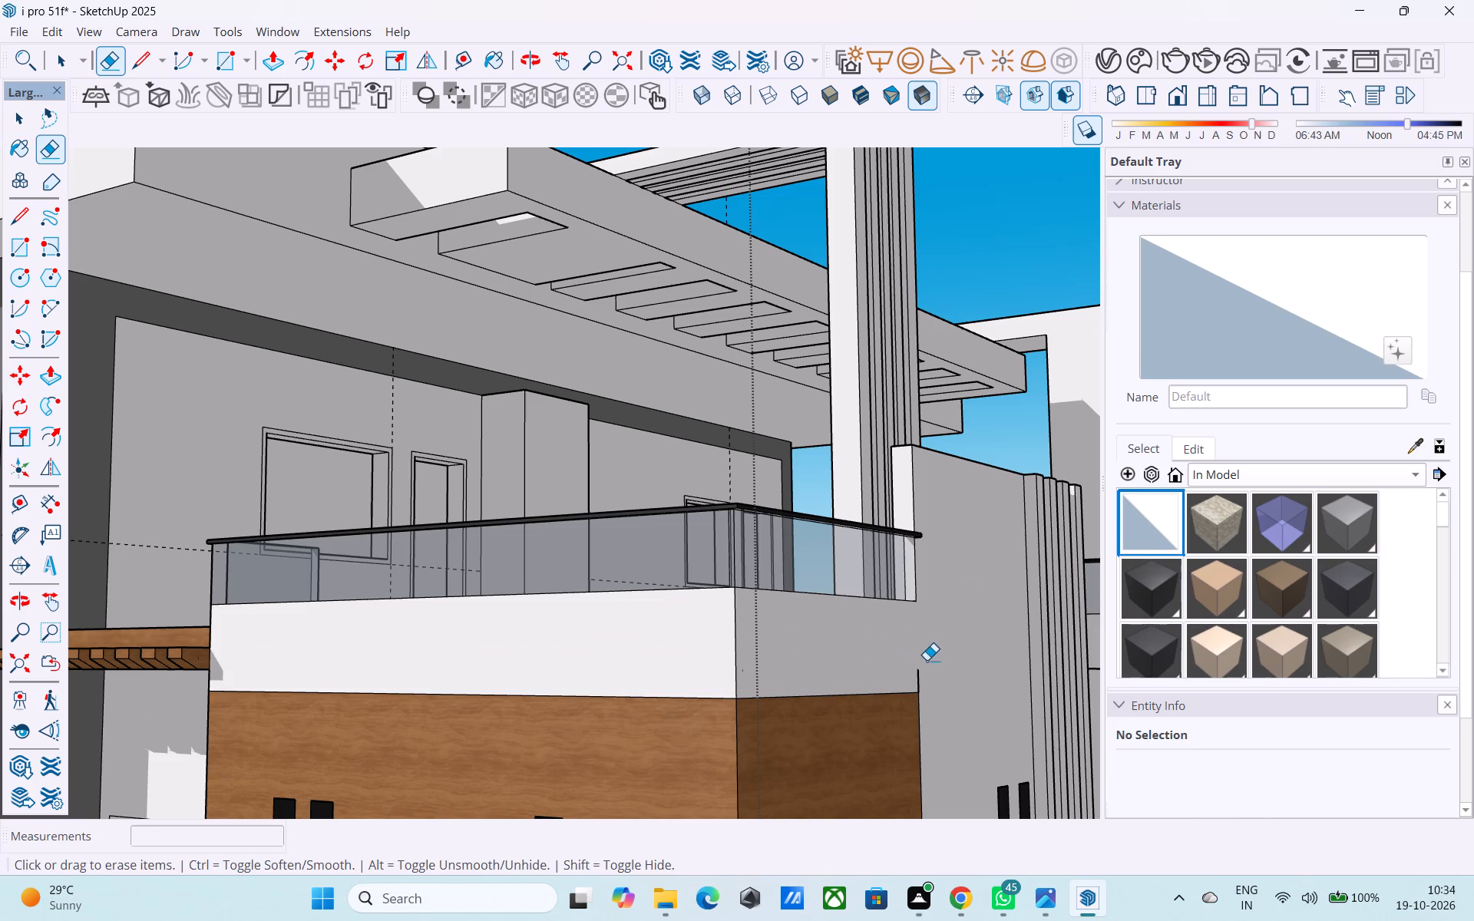
scroll(927, 660, down, 1)
scroll(924, 668, up, 6)
drag(923, 678, 911, 676)
Save the model.
scroll(915, 649, down, 10)
middle_drag(916, 653, 829, 678)
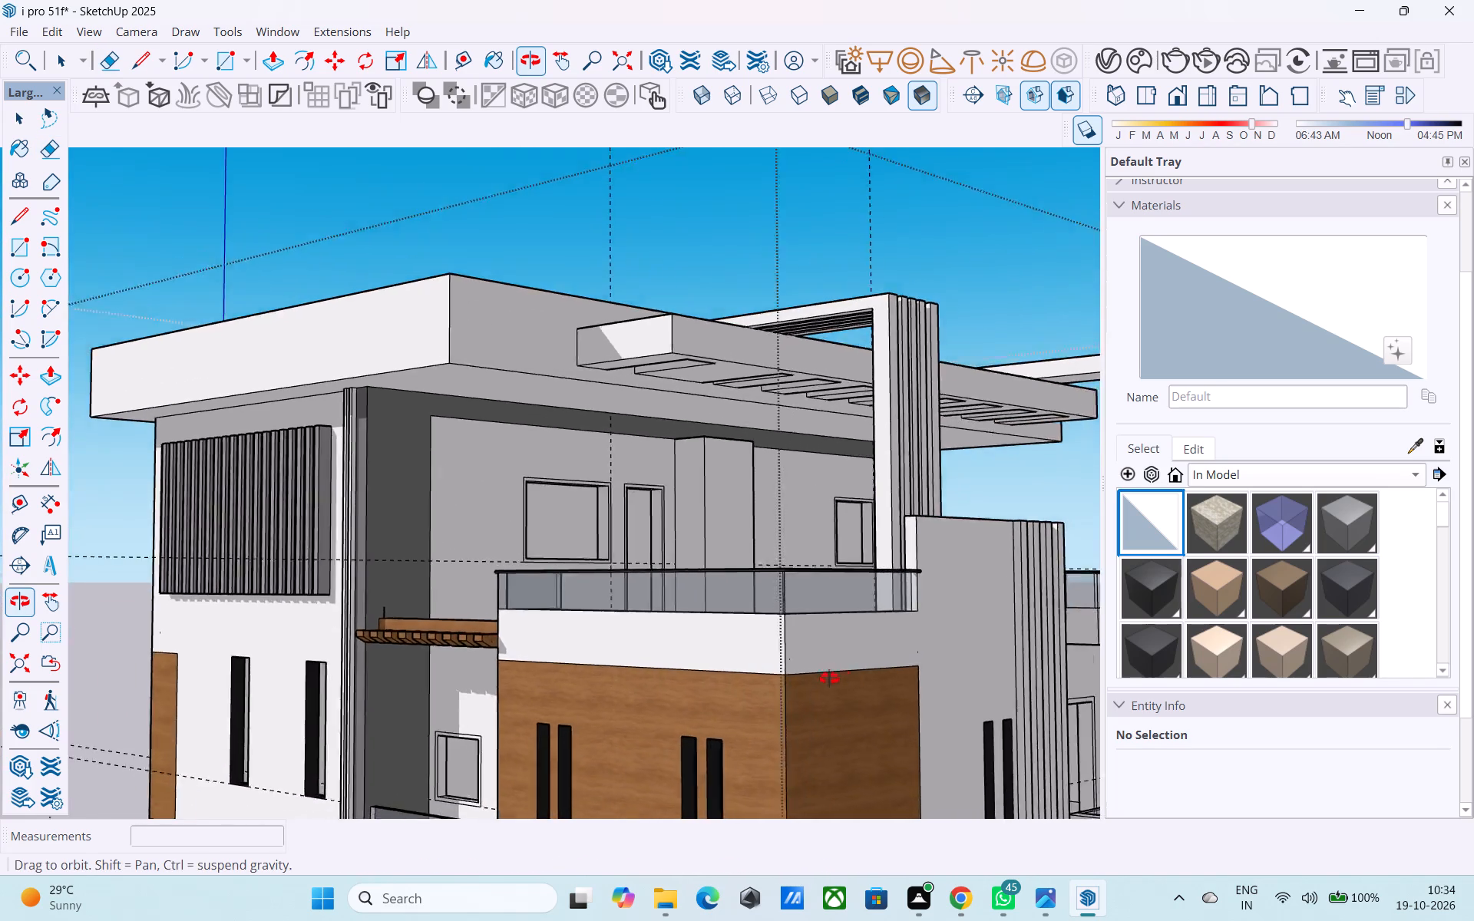
middle_drag(829, 678, 700, 711)
key(ctrl+s)
Examine the whole facade, especially the stacked balconies and the tall end wall, for surfaces still needing material.
key(space)
scroll(584, 622, down, 11)
scroll(660, 566, up, 2)
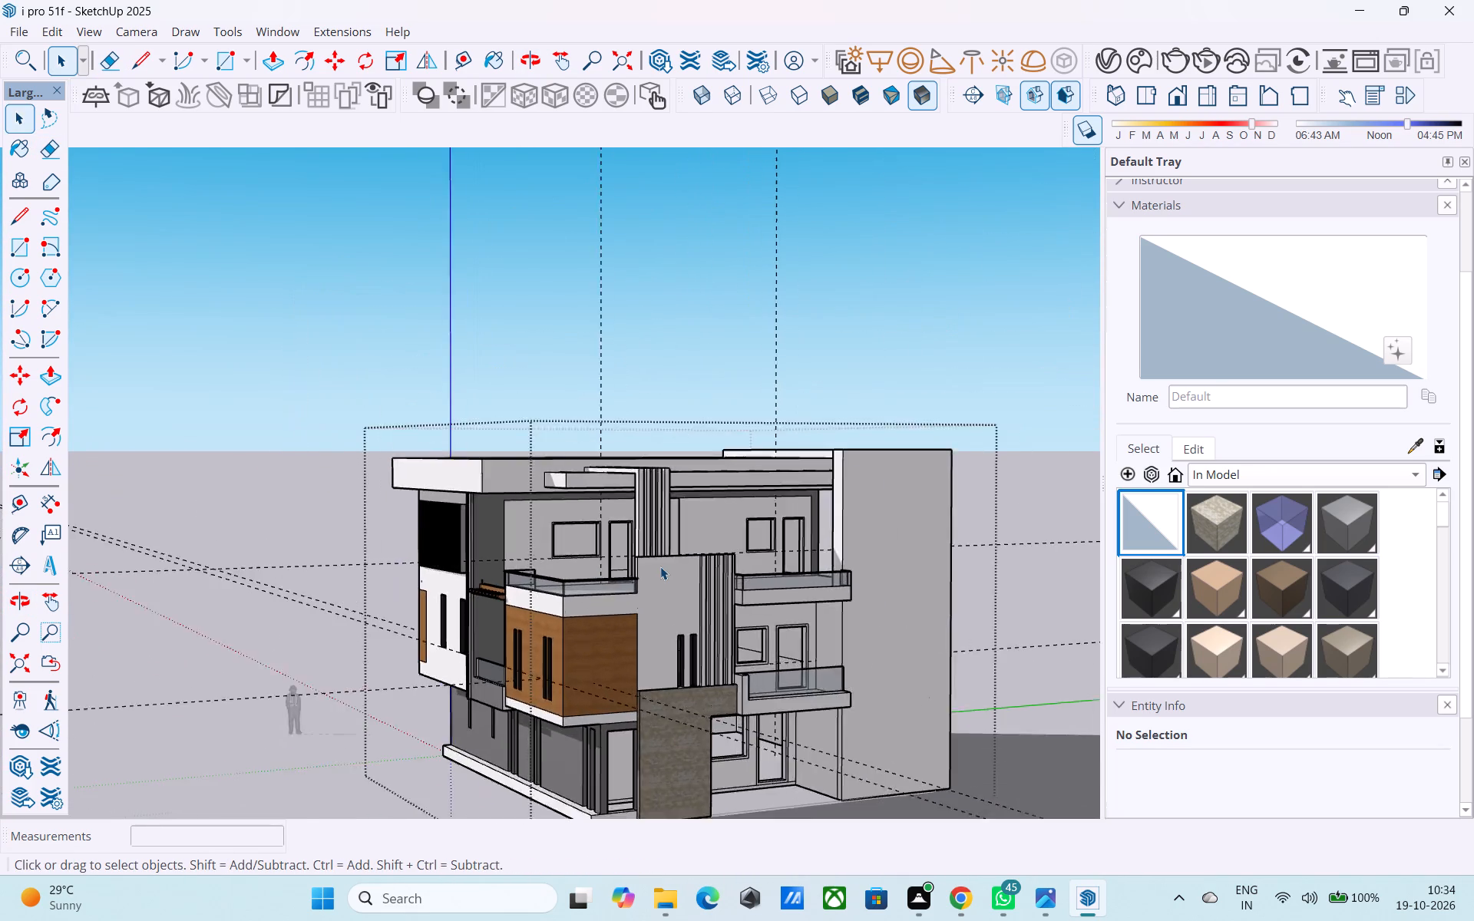
scroll(660, 566, up, 7)
scroll(660, 566, down, 6)
middle_drag(660, 566, 554, 549)
scroll(458, 530, down, 4)
middle_drag(692, 589, 605, 619)
scroll(605, 619, down, 3)
middle_drag(605, 619, 639, 629)
scroll(473, 632, down, 2)
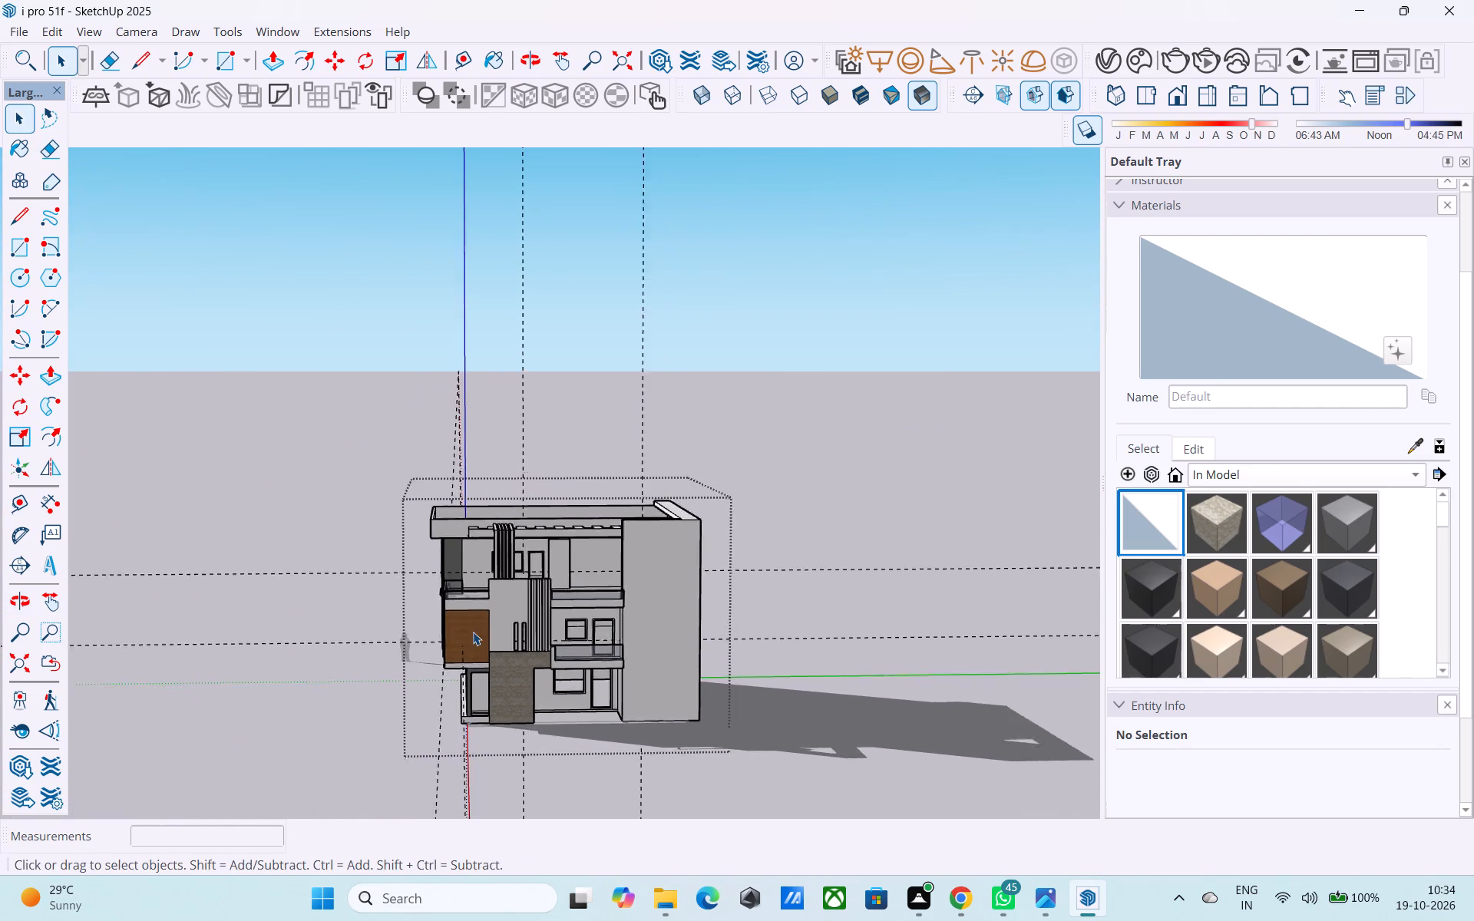
scroll(473, 632, down, 2)
middle_drag(640, 649, 943, 625)
scroll(735, 633, up, 8)
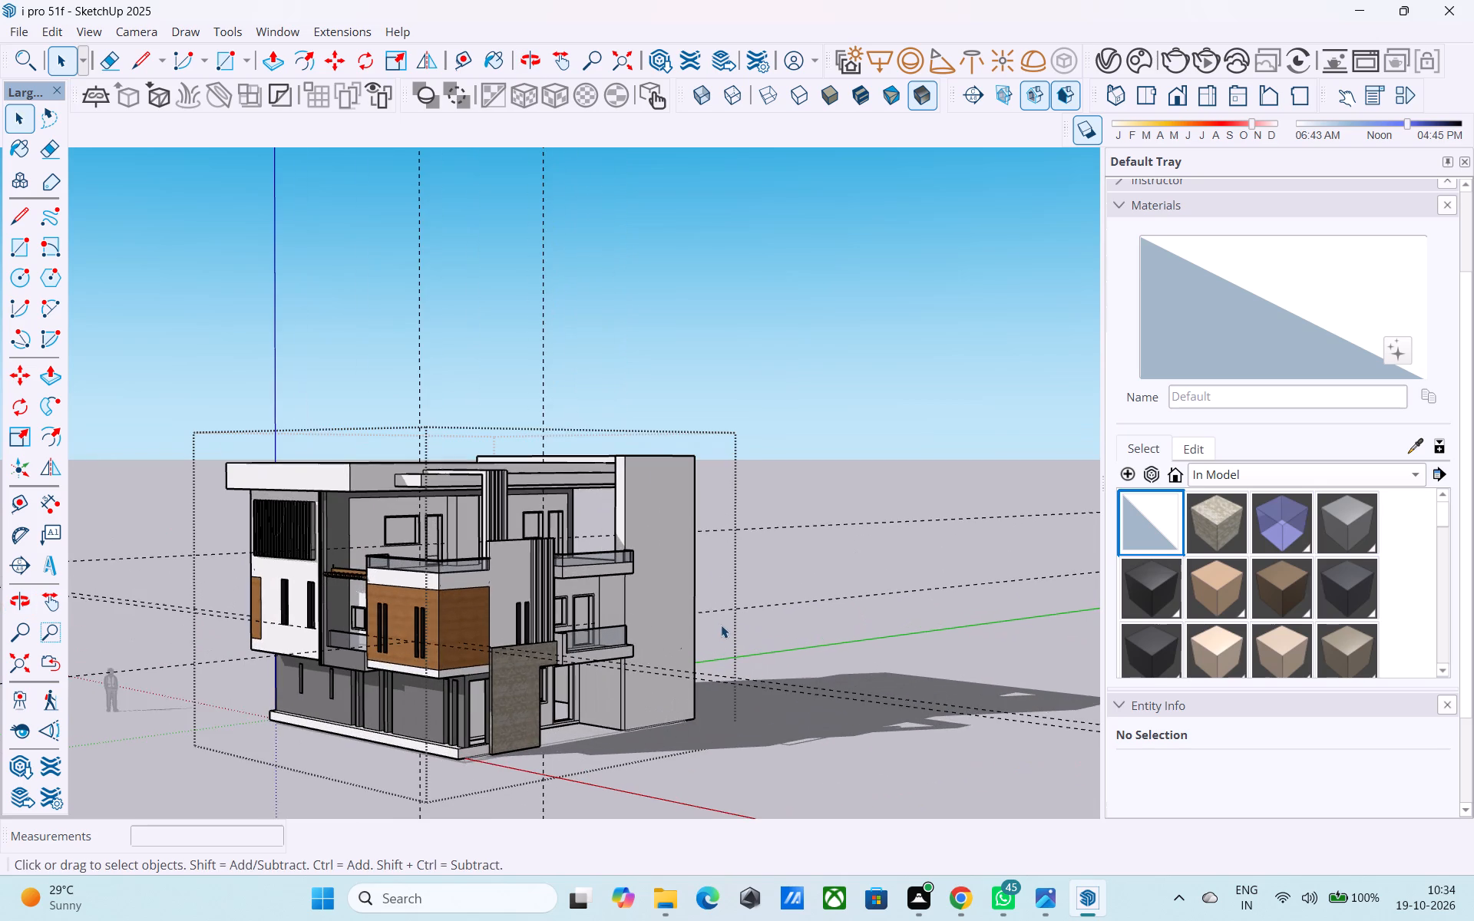
scroll(618, 613, up, 18)
middle_drag(656, 603, 721, 603)
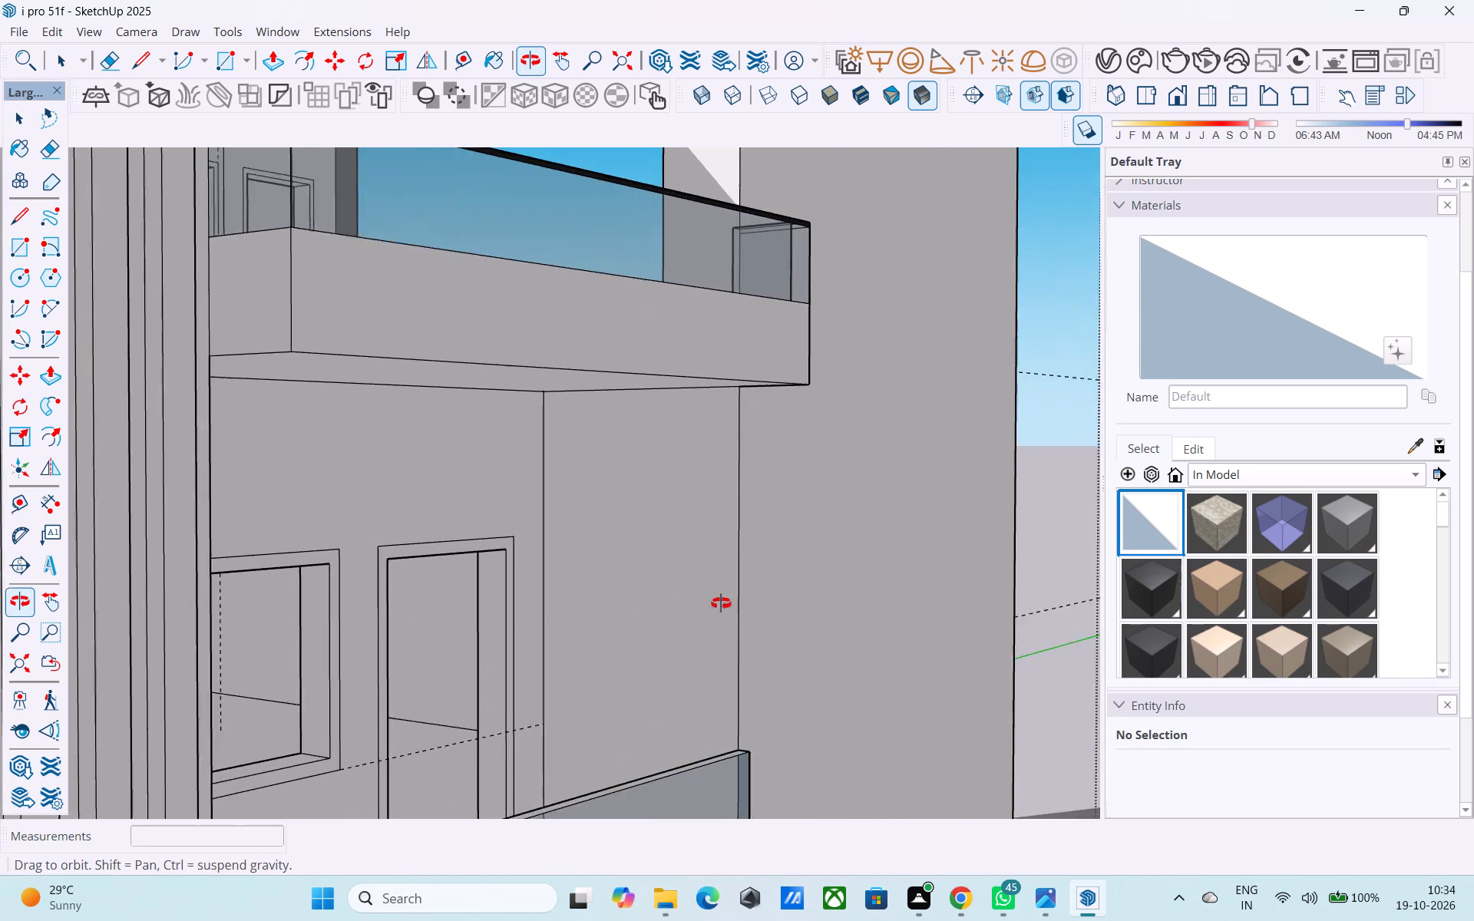
middle_drag(721, 603, 740, 687)
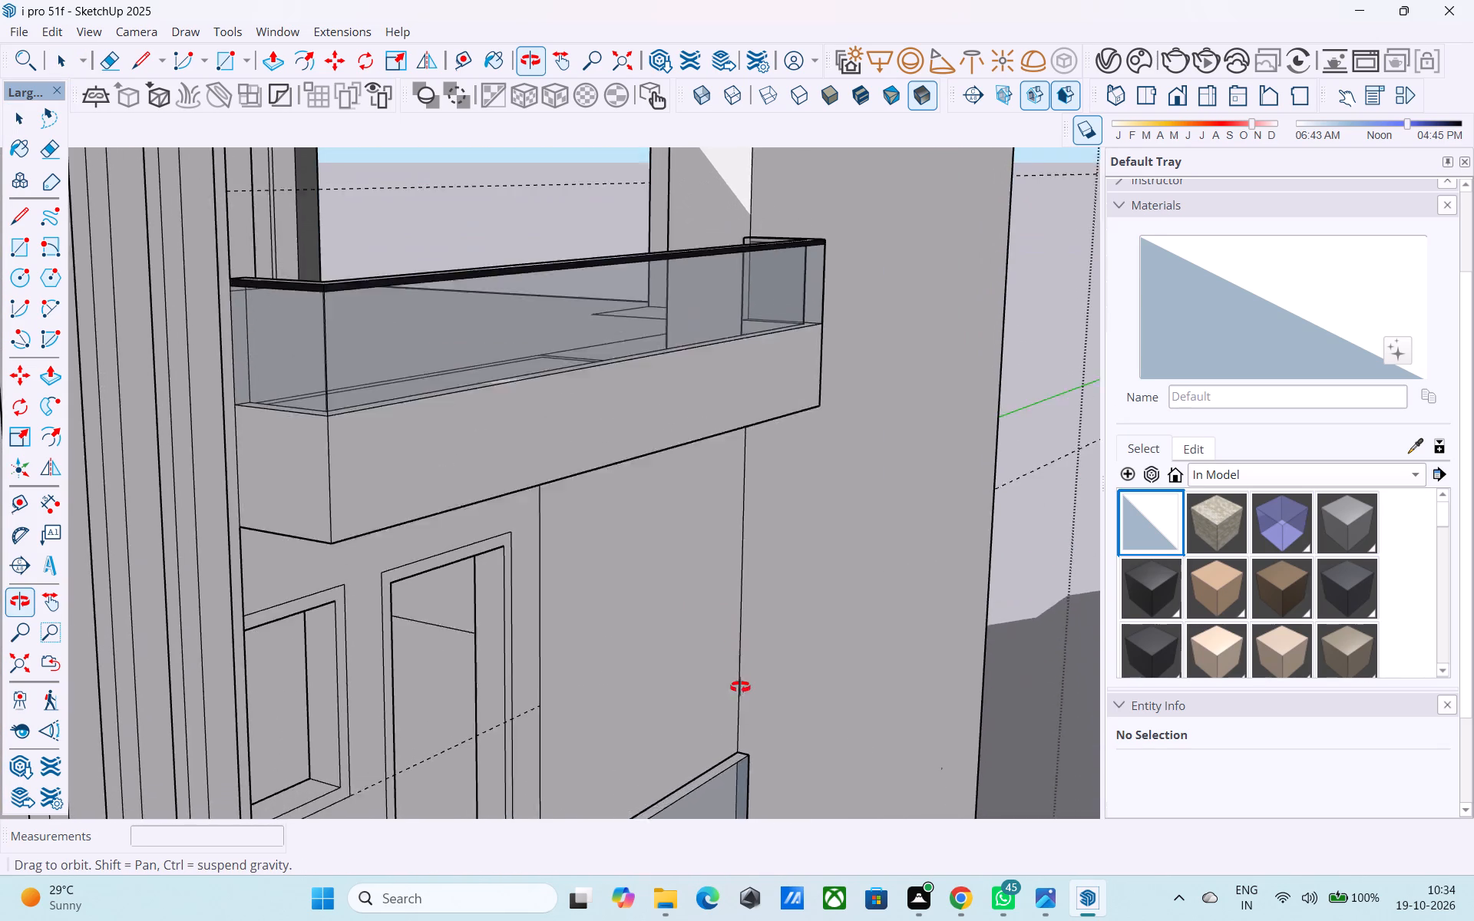
middle_drag(740, 687, 708, 605)
scroll(719, 589, up, 1)
scroll(732, 567, down, 10)
middle_drag(734, 581, 736, 583)
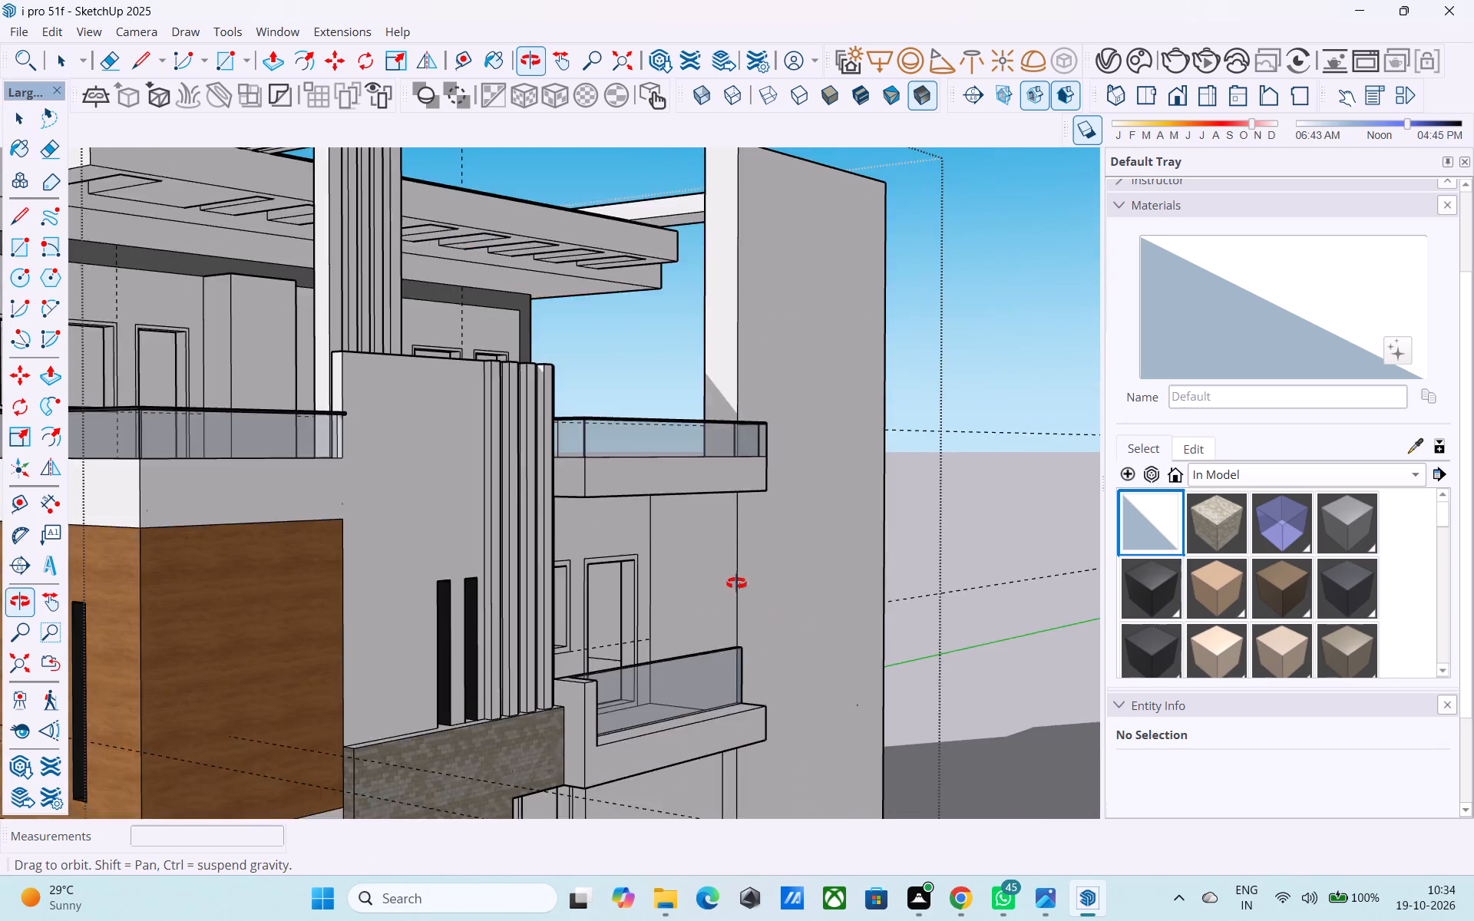
middle_drag(736, 583, 805, 641)
scroll(808, 626, down, 4)
Paint the tall end wall's front and inner faces beside the stacked balconies with M05_Graphite_Haze.
click(1337, 526)
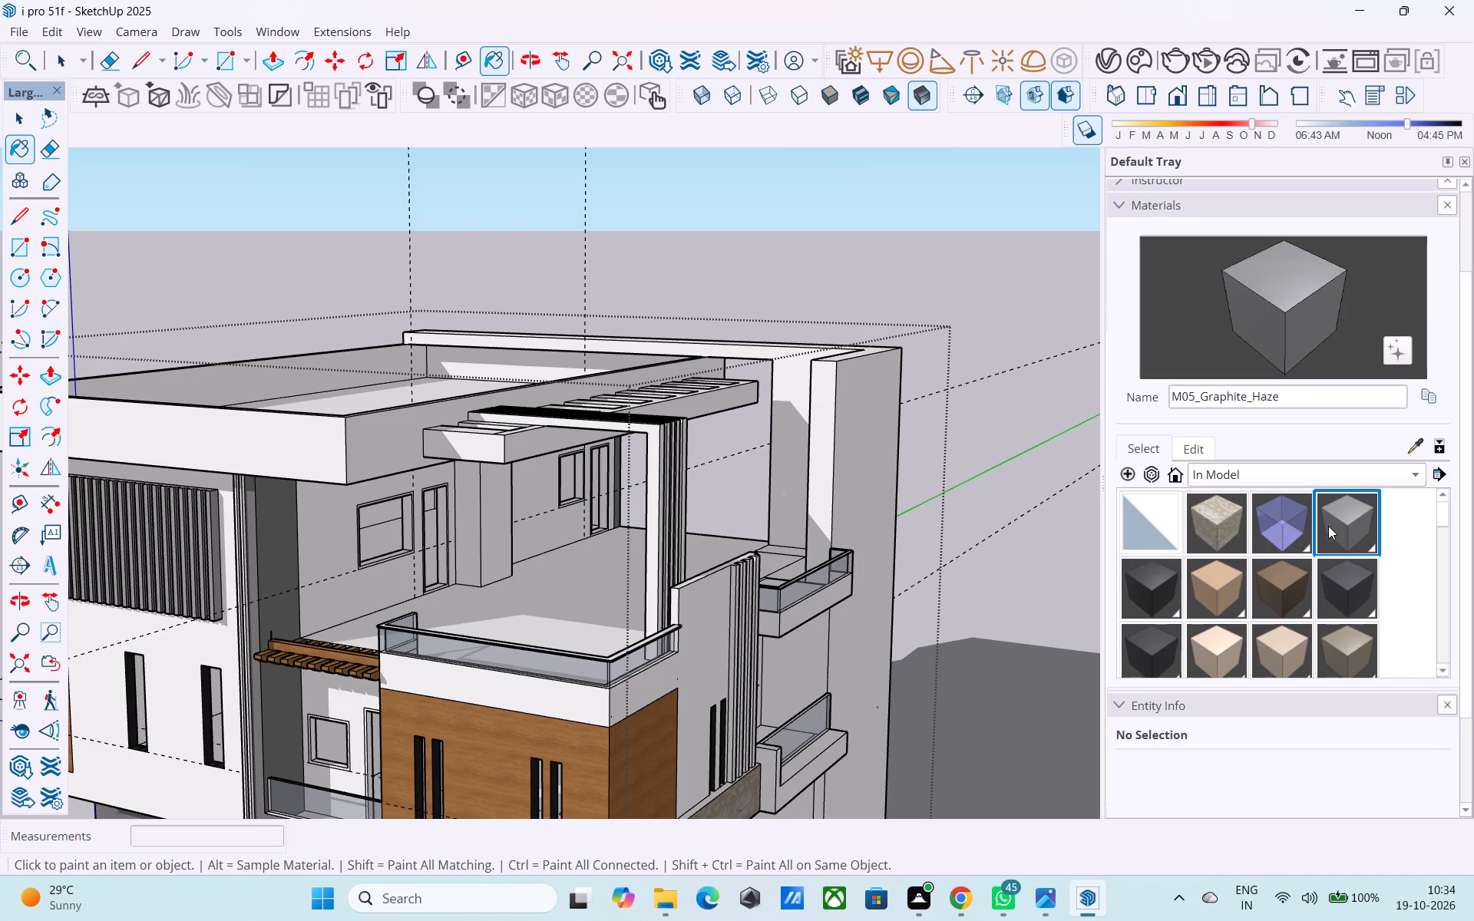
scroll(971, 451, up, 5)
click(842, 442)
click(752, 475)
middle_drag(880, 460, 699, 431)
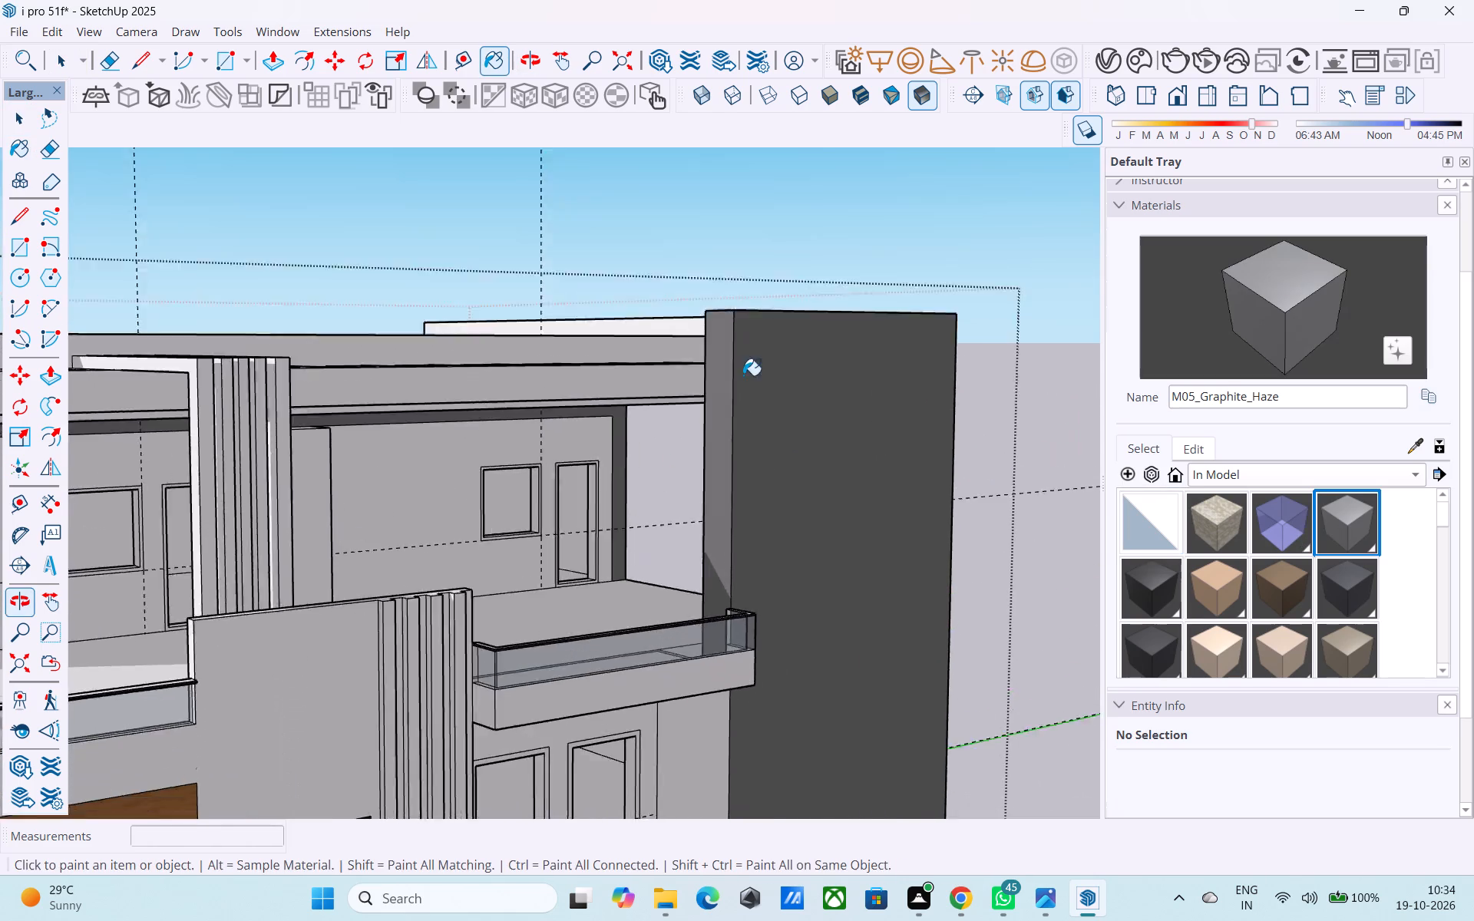
scroll(742, 374, down, 5)
scroll(727, 546, up, 5)
click(726, 598)
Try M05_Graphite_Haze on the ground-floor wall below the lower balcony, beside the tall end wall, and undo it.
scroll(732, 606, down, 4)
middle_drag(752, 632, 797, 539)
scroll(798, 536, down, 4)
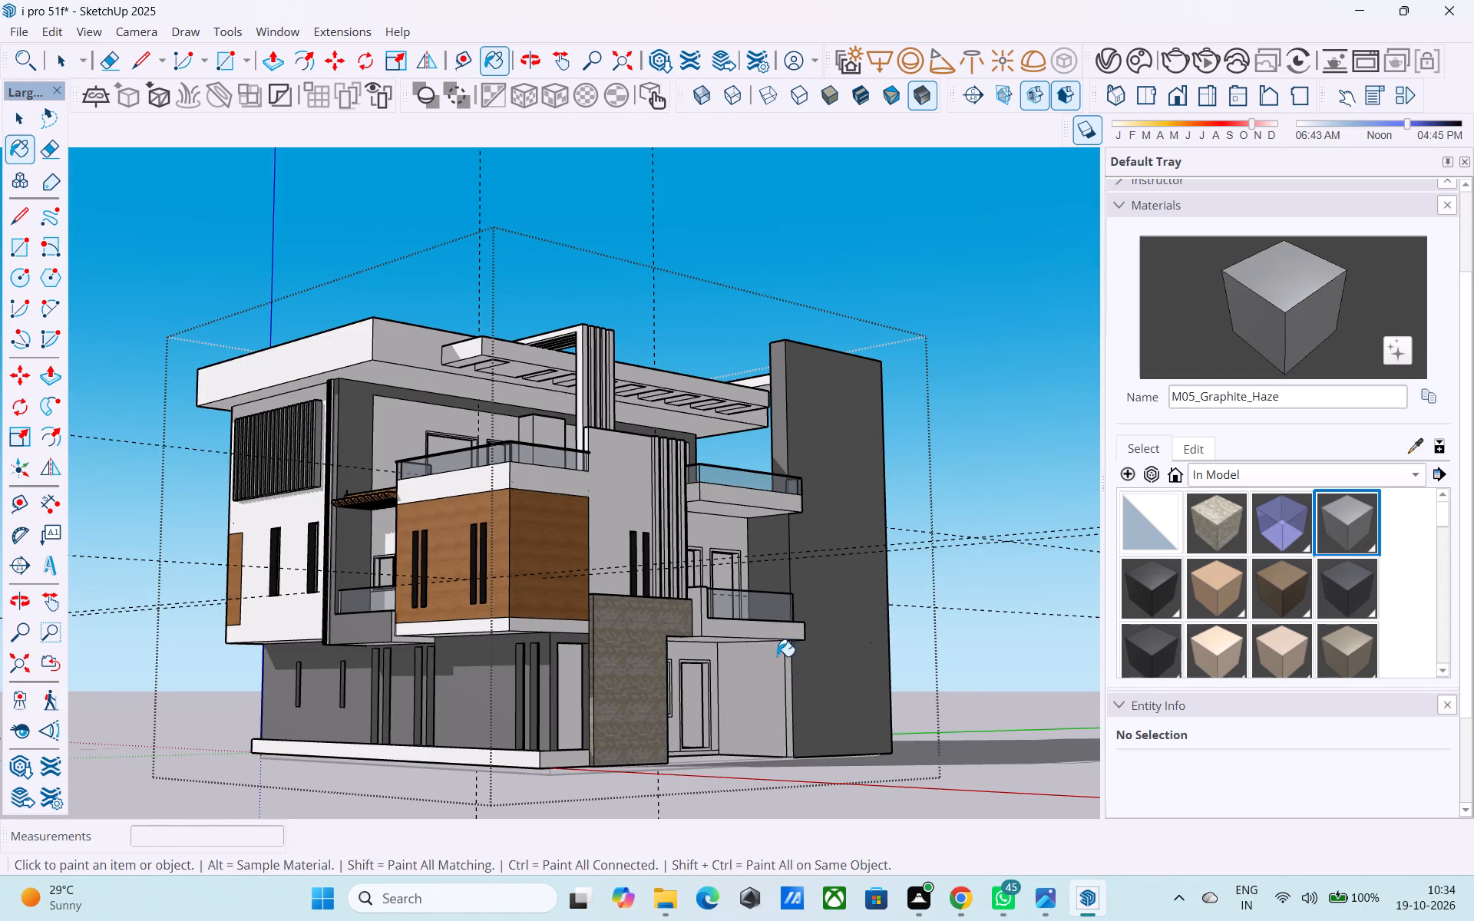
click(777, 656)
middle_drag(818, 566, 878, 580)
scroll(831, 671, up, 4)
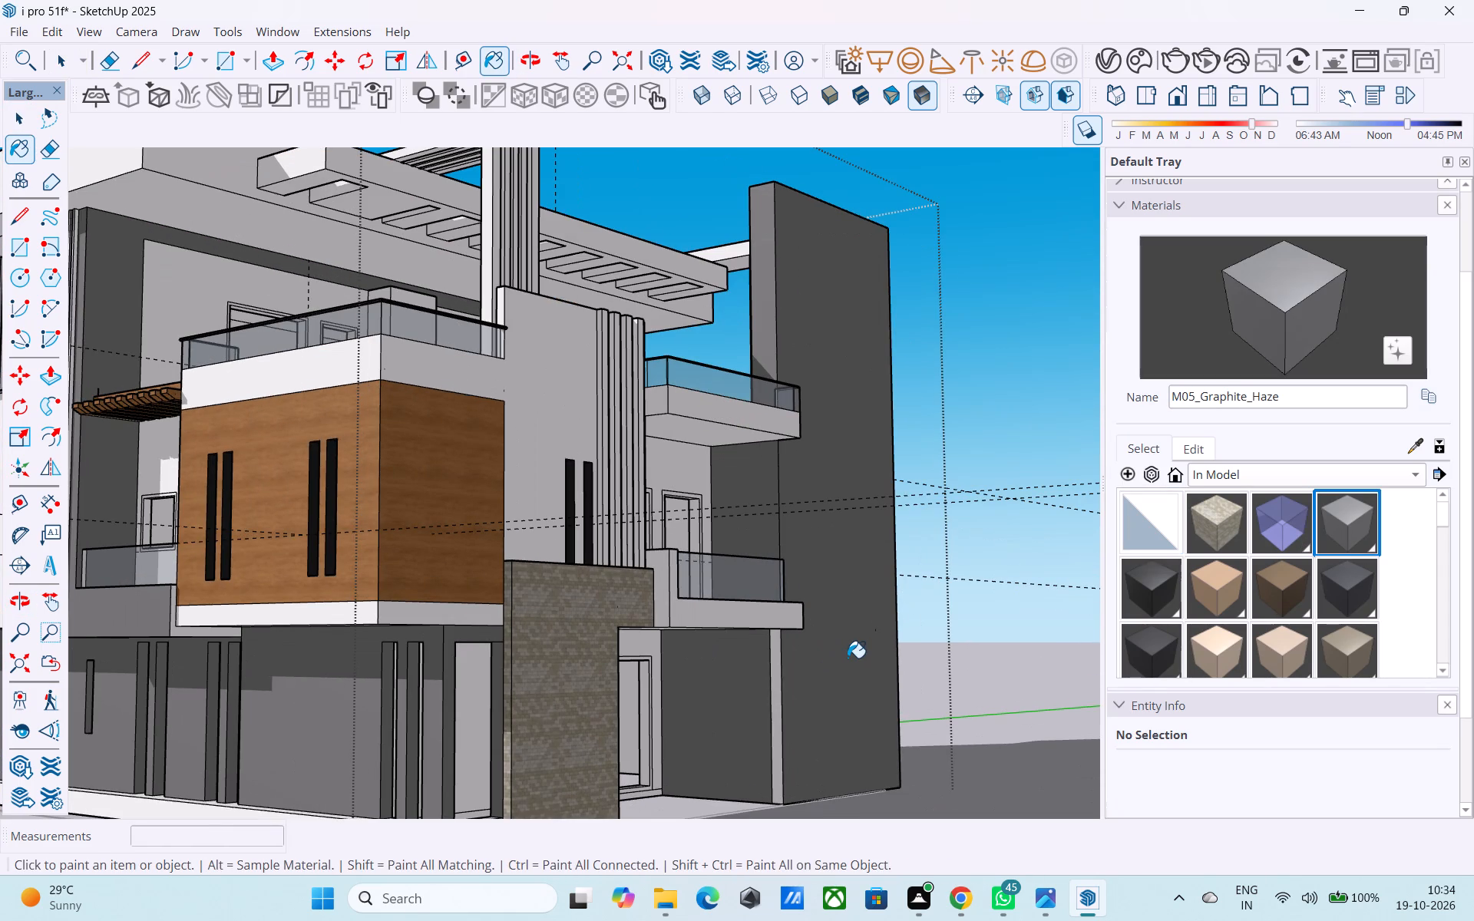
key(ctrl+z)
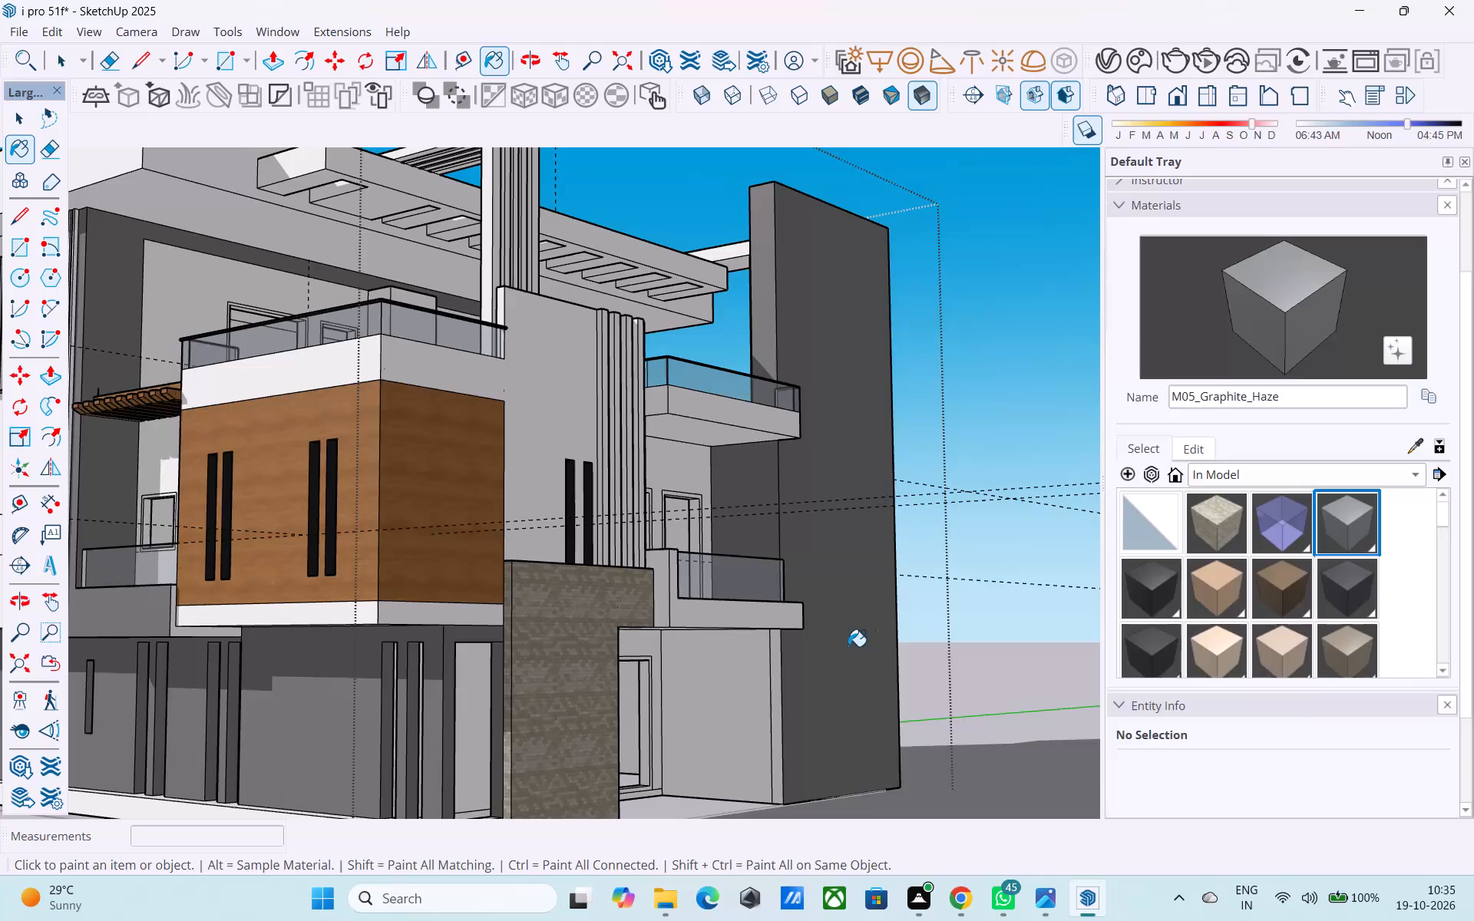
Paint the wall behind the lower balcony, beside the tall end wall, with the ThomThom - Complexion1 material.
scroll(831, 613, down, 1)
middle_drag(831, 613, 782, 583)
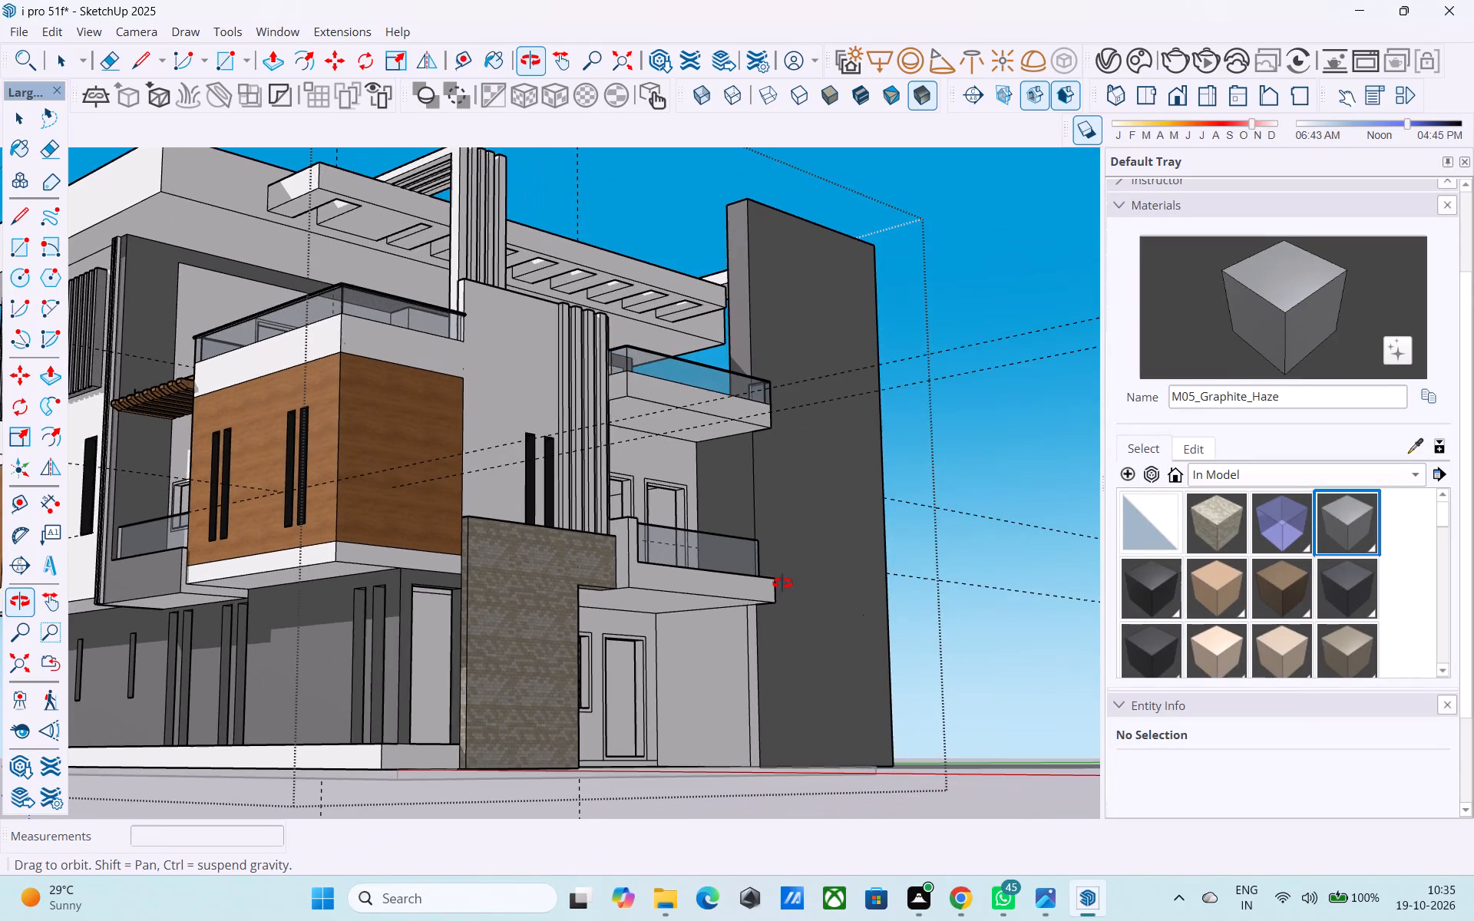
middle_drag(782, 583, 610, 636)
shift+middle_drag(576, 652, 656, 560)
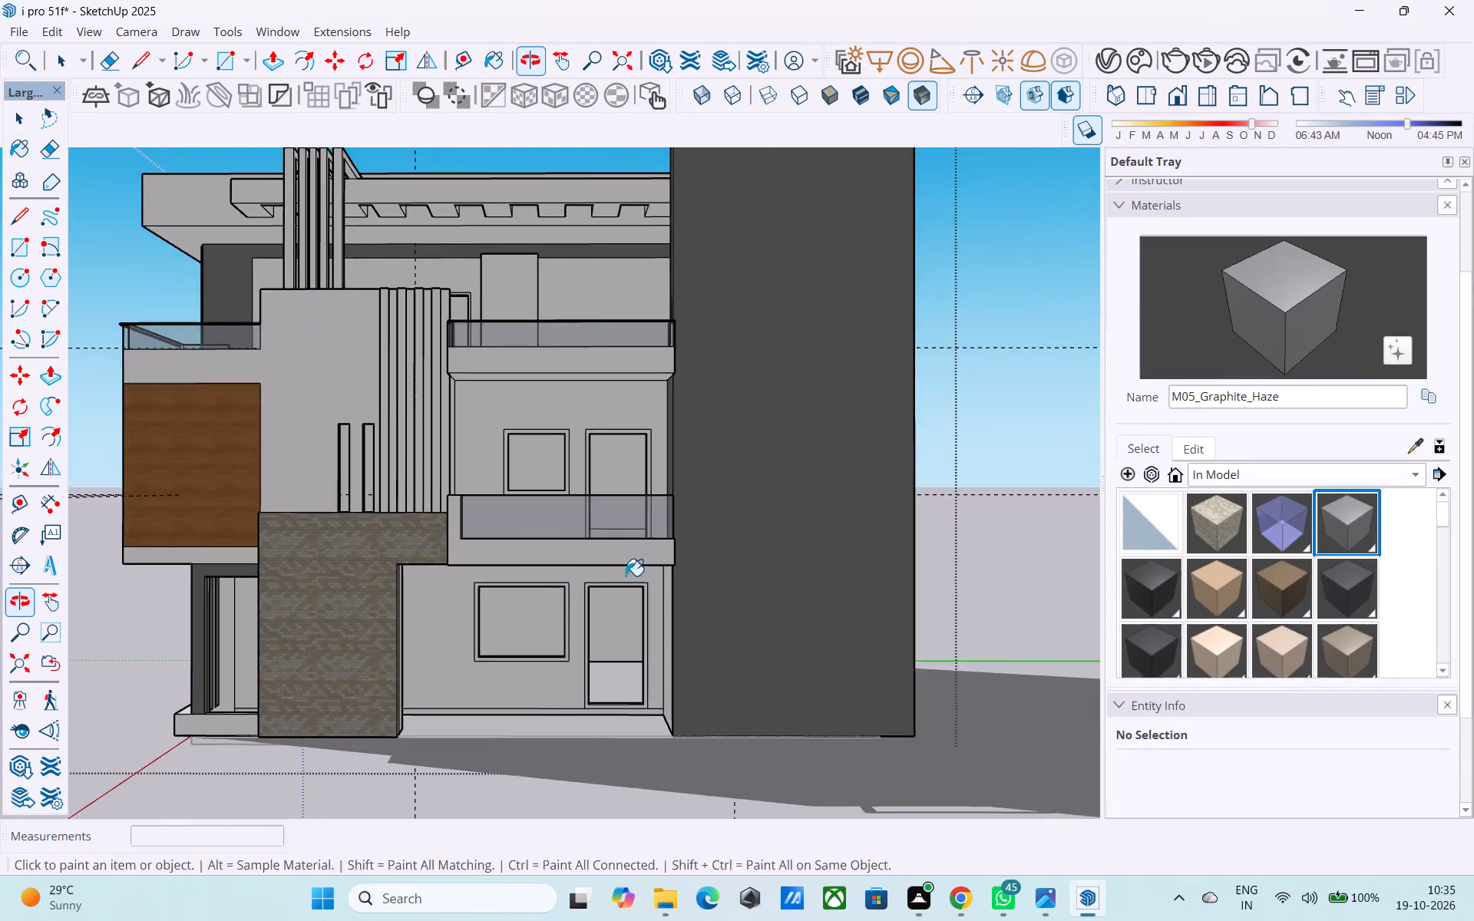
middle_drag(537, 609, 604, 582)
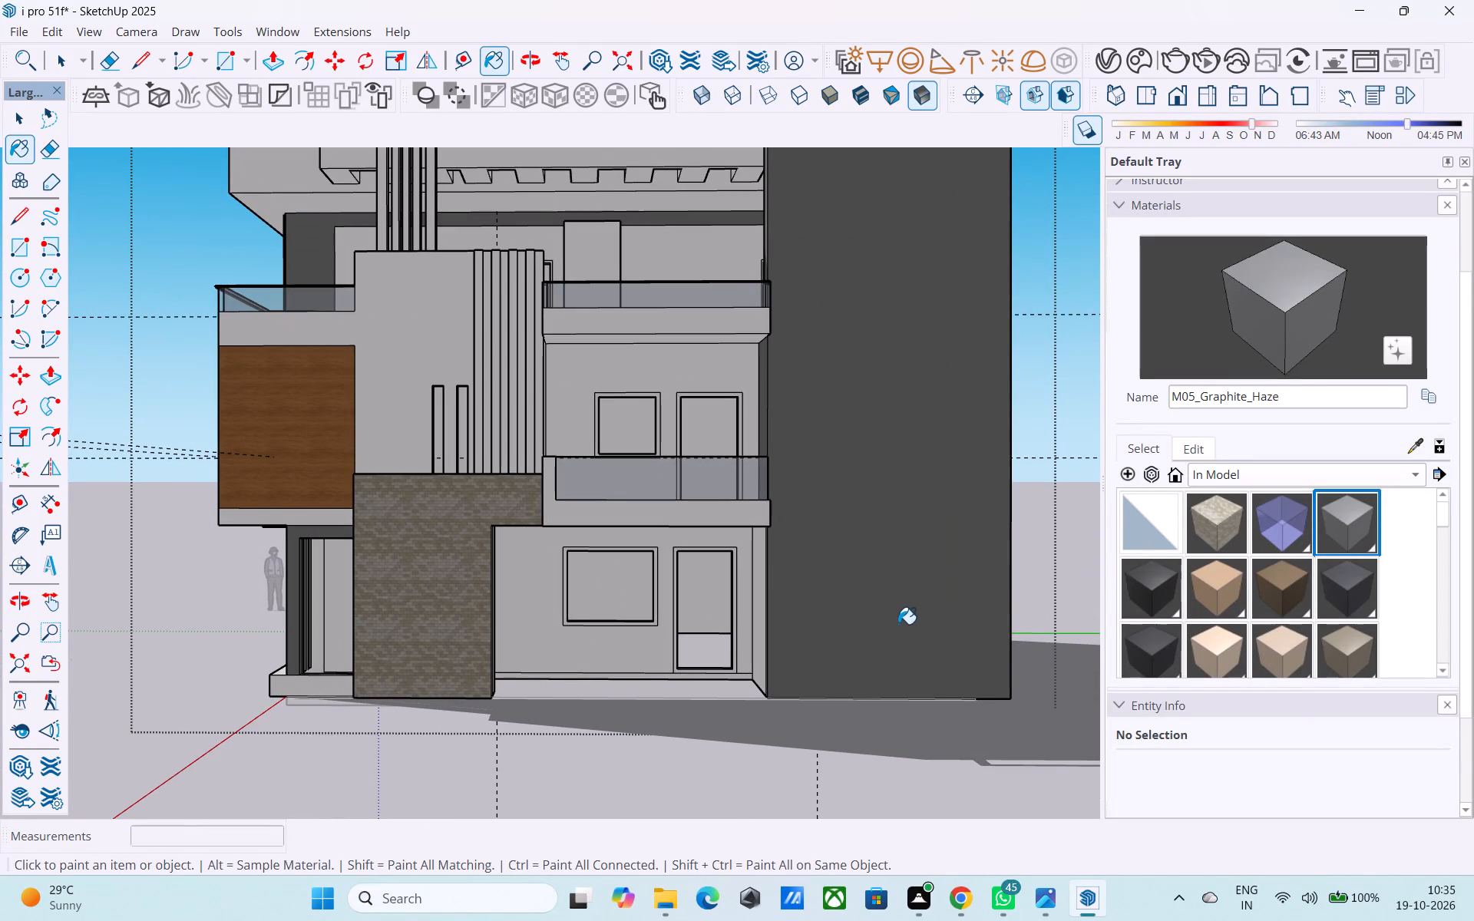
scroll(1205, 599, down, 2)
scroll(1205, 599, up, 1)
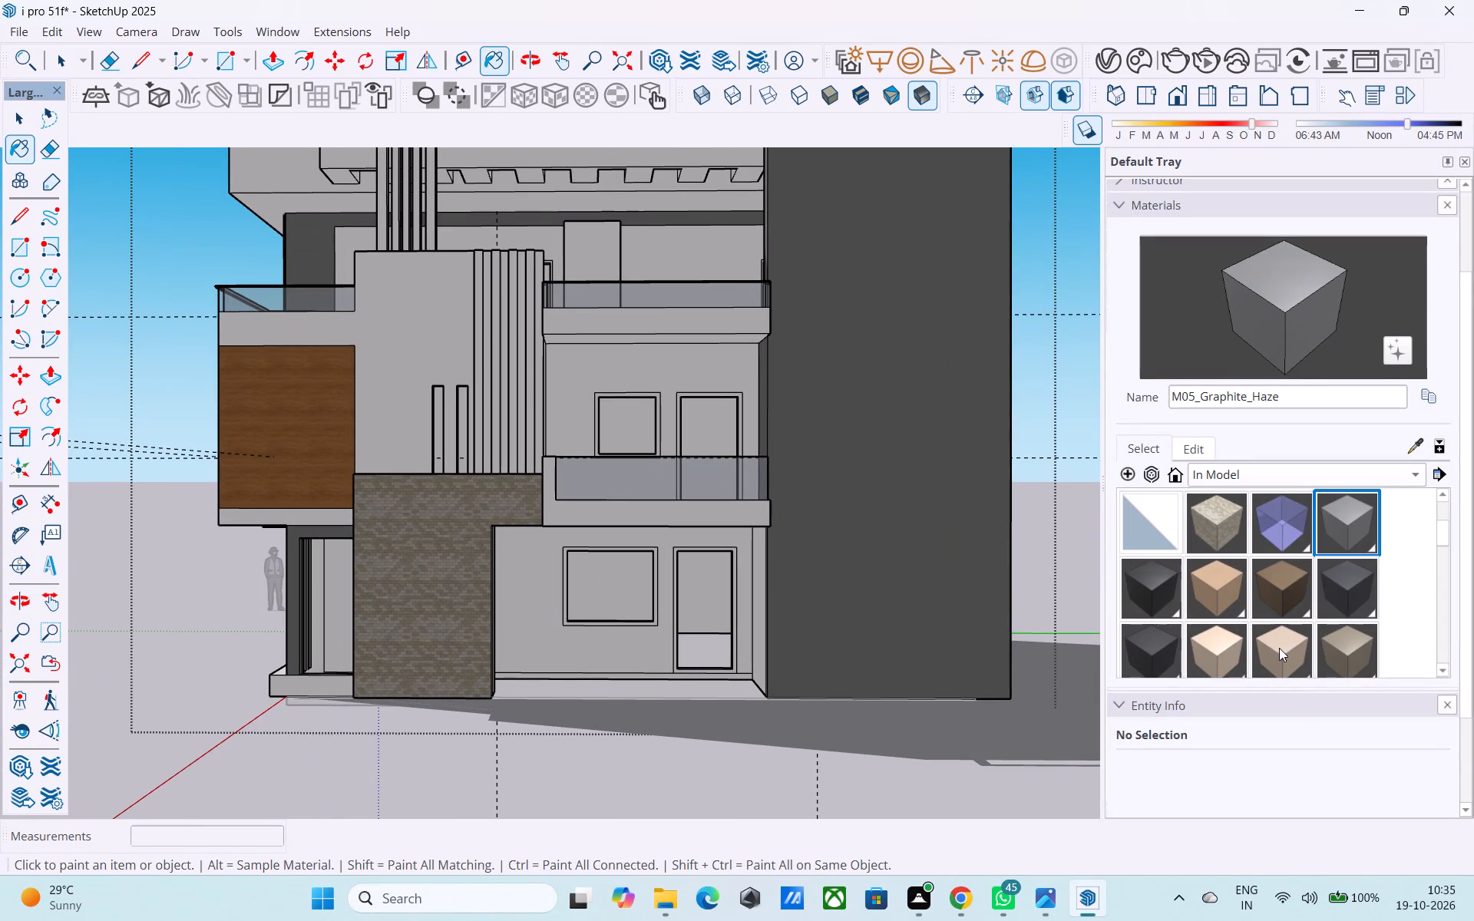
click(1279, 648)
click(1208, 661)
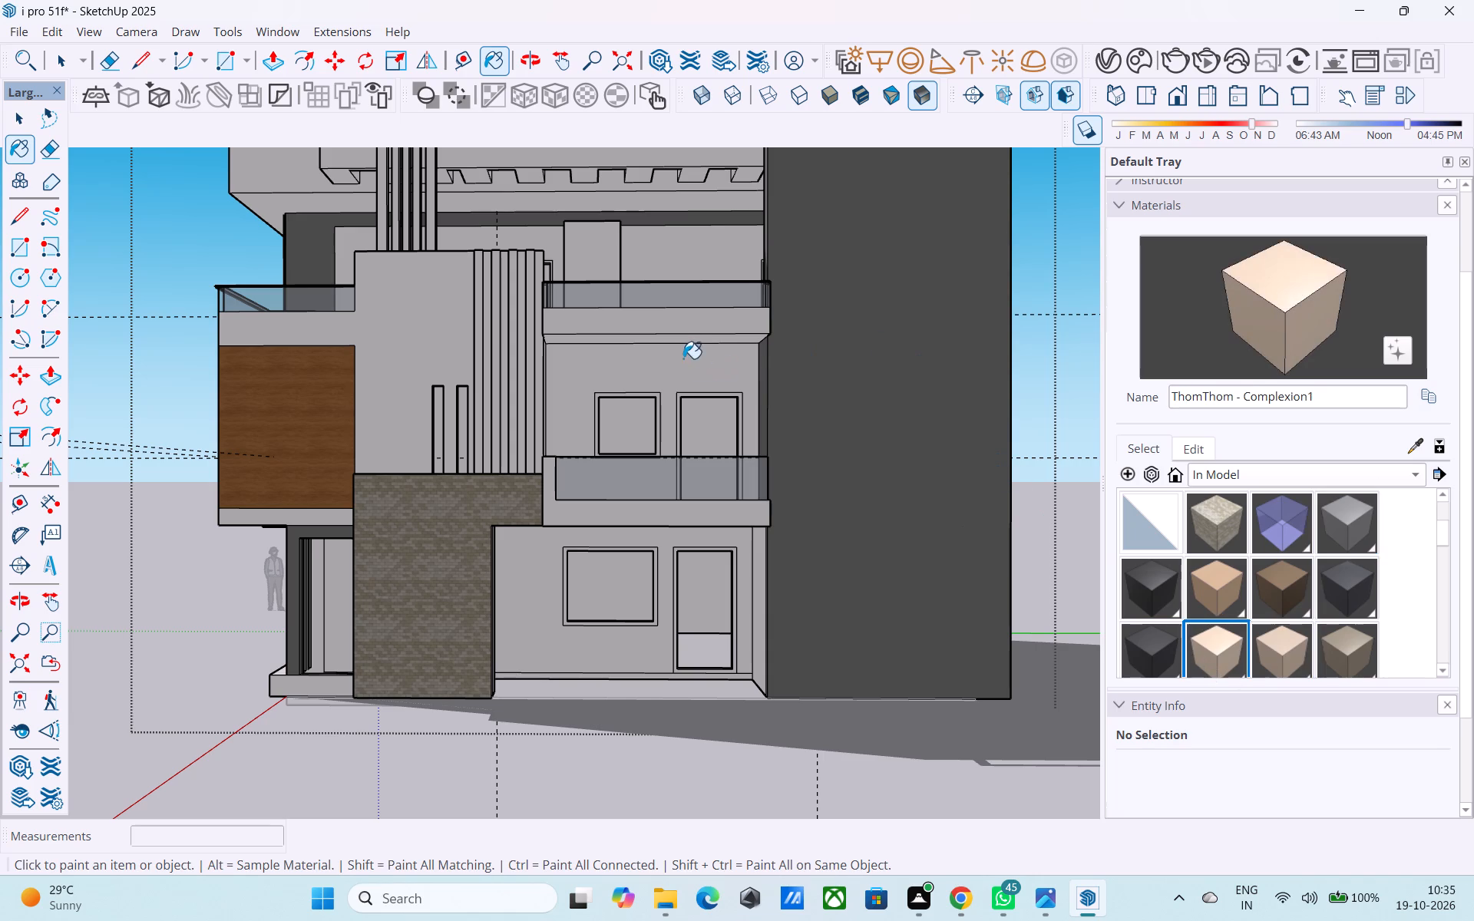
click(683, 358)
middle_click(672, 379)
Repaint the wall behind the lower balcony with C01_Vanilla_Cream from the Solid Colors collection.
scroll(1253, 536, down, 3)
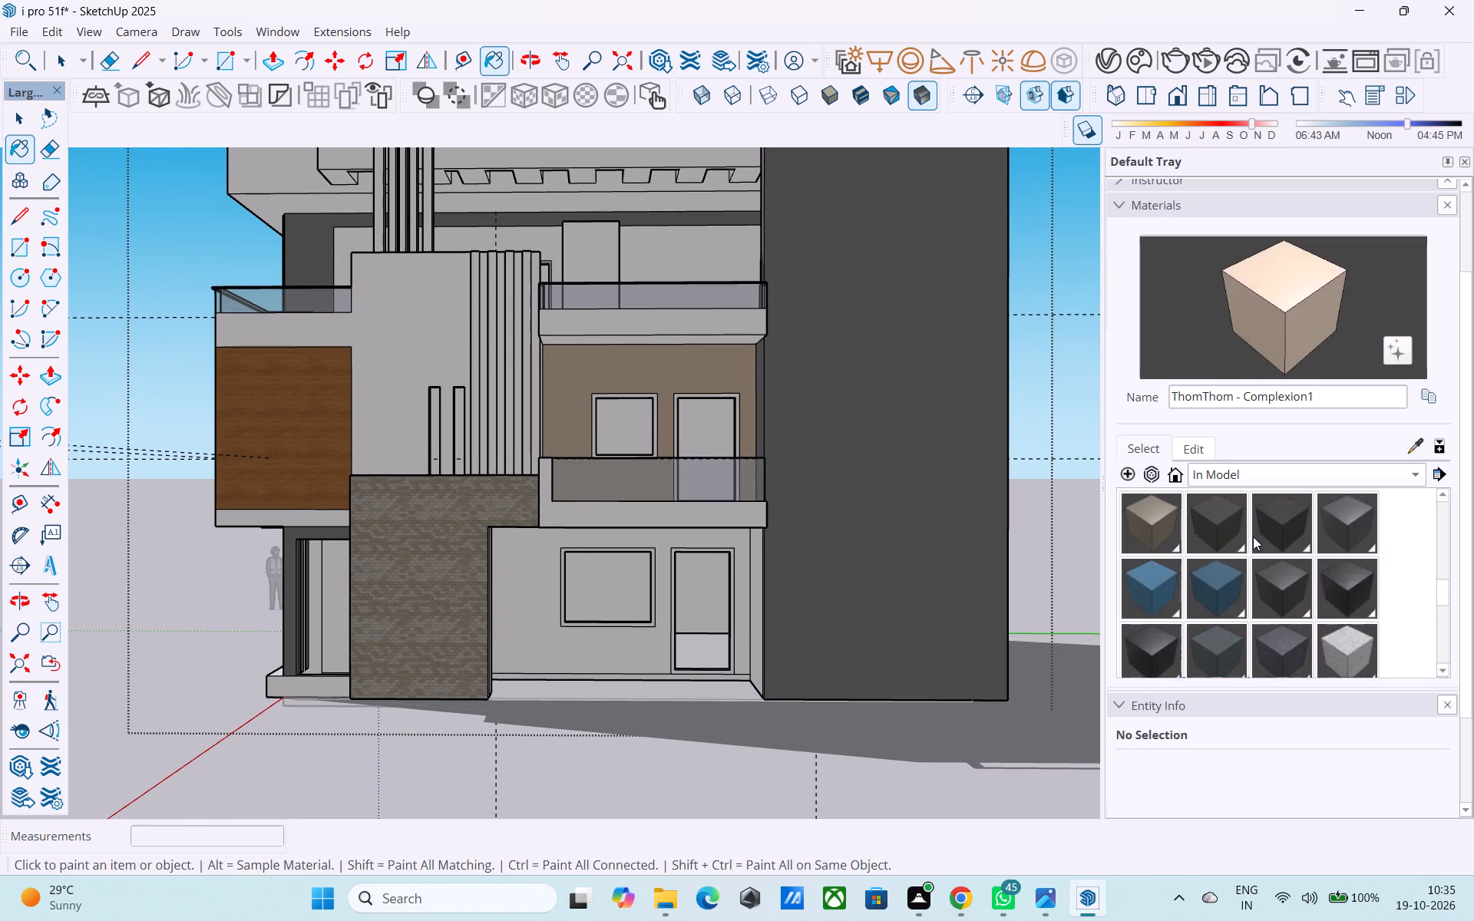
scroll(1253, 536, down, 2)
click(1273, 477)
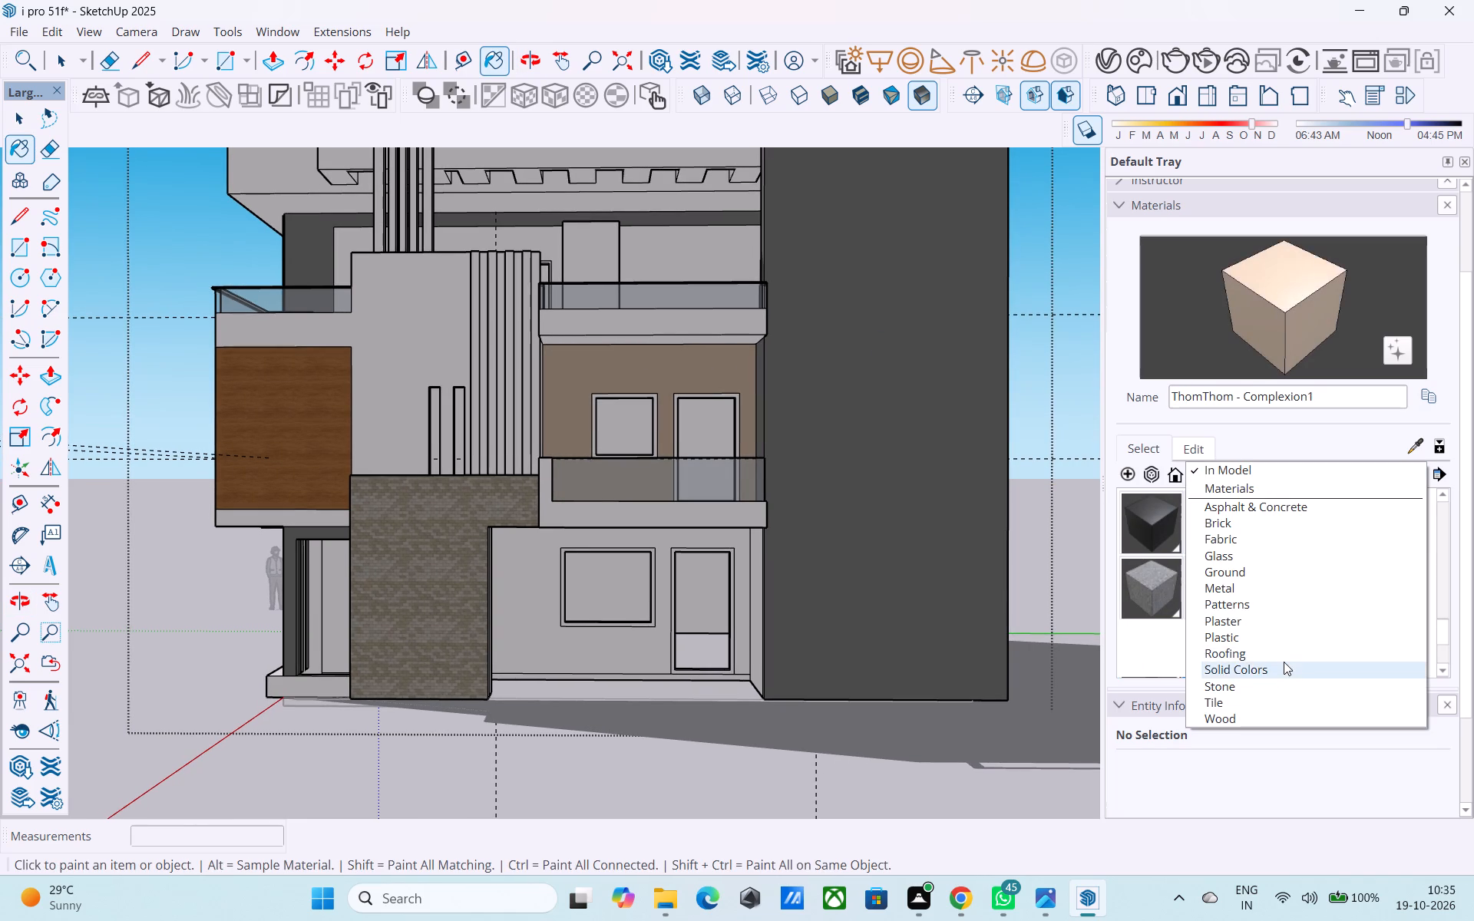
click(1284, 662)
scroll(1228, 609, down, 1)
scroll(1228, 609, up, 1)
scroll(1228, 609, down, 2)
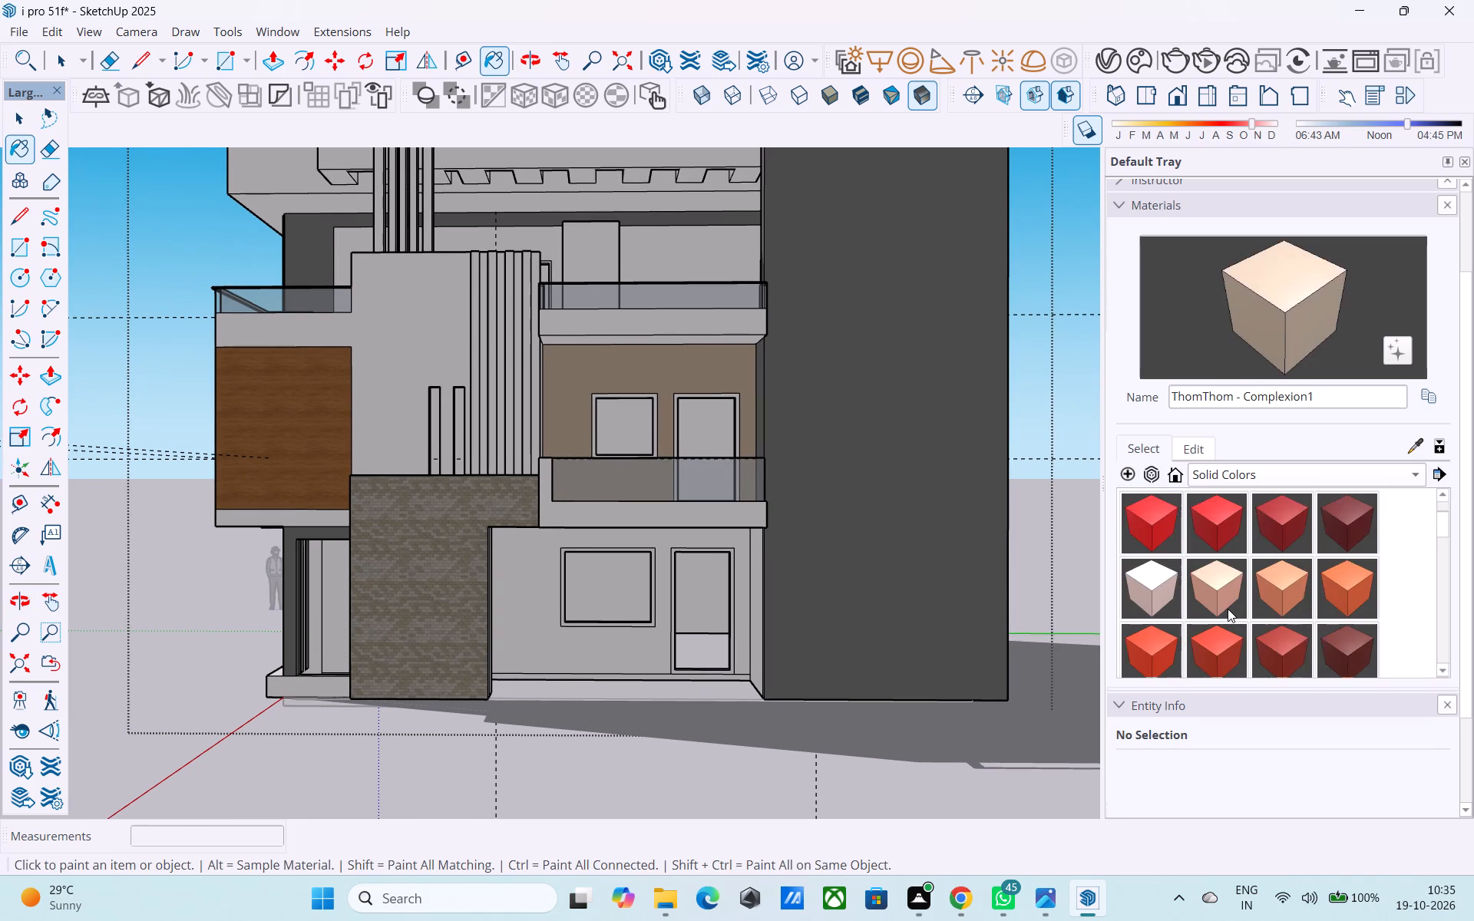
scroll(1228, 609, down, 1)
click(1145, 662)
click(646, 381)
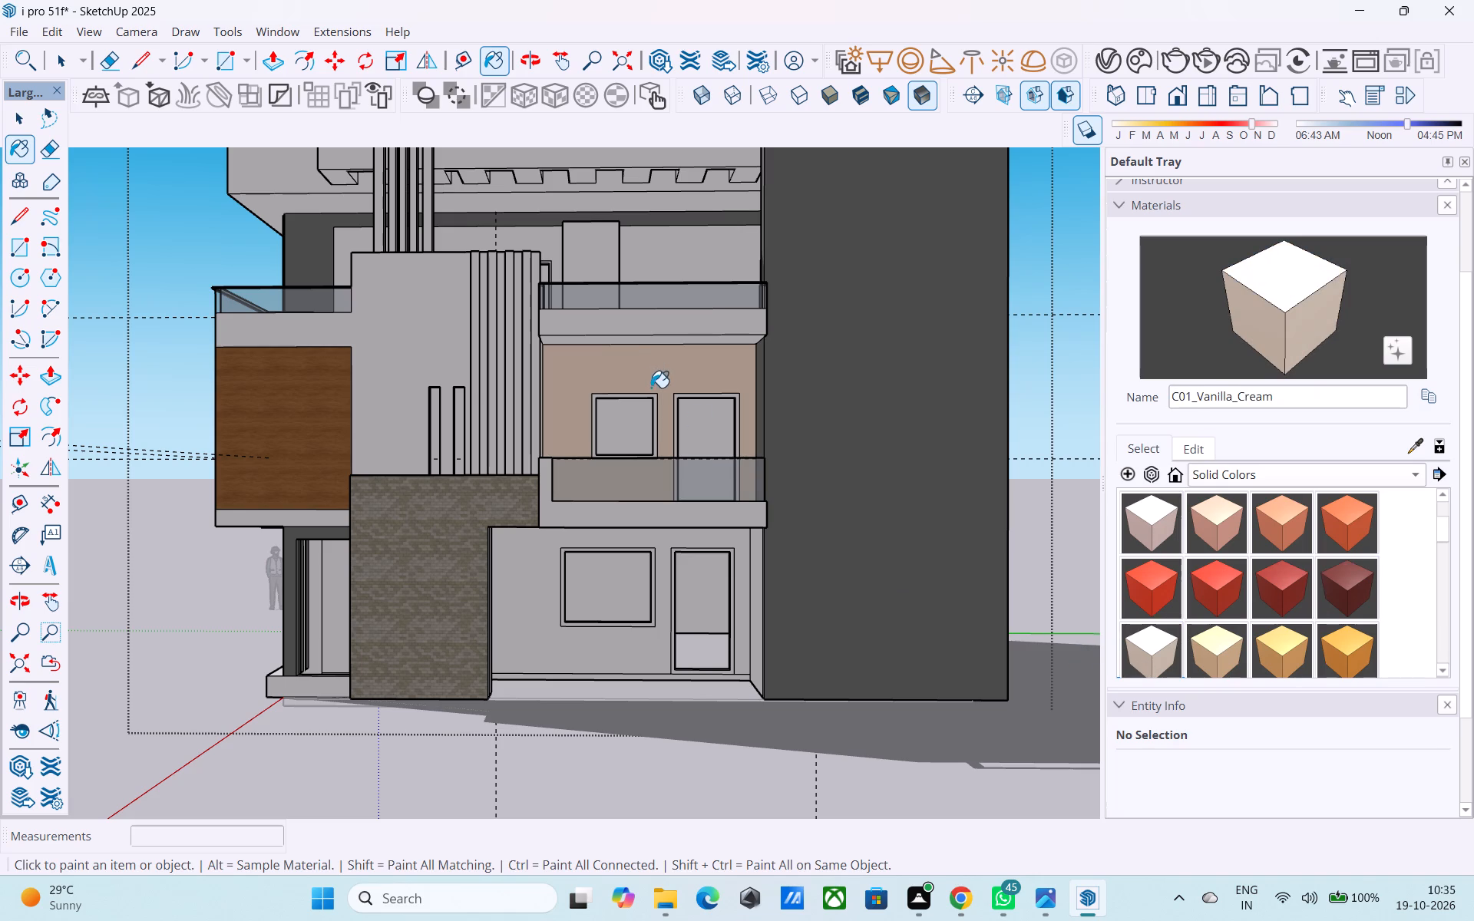
Check the width of the painted wall behind the lower balcony with a temporary line from edge to edge.
middle_drag(659, 391, 656, 437)
scroll(656, 437, up, 10)
middle_drag(649, 431, 559, 407)
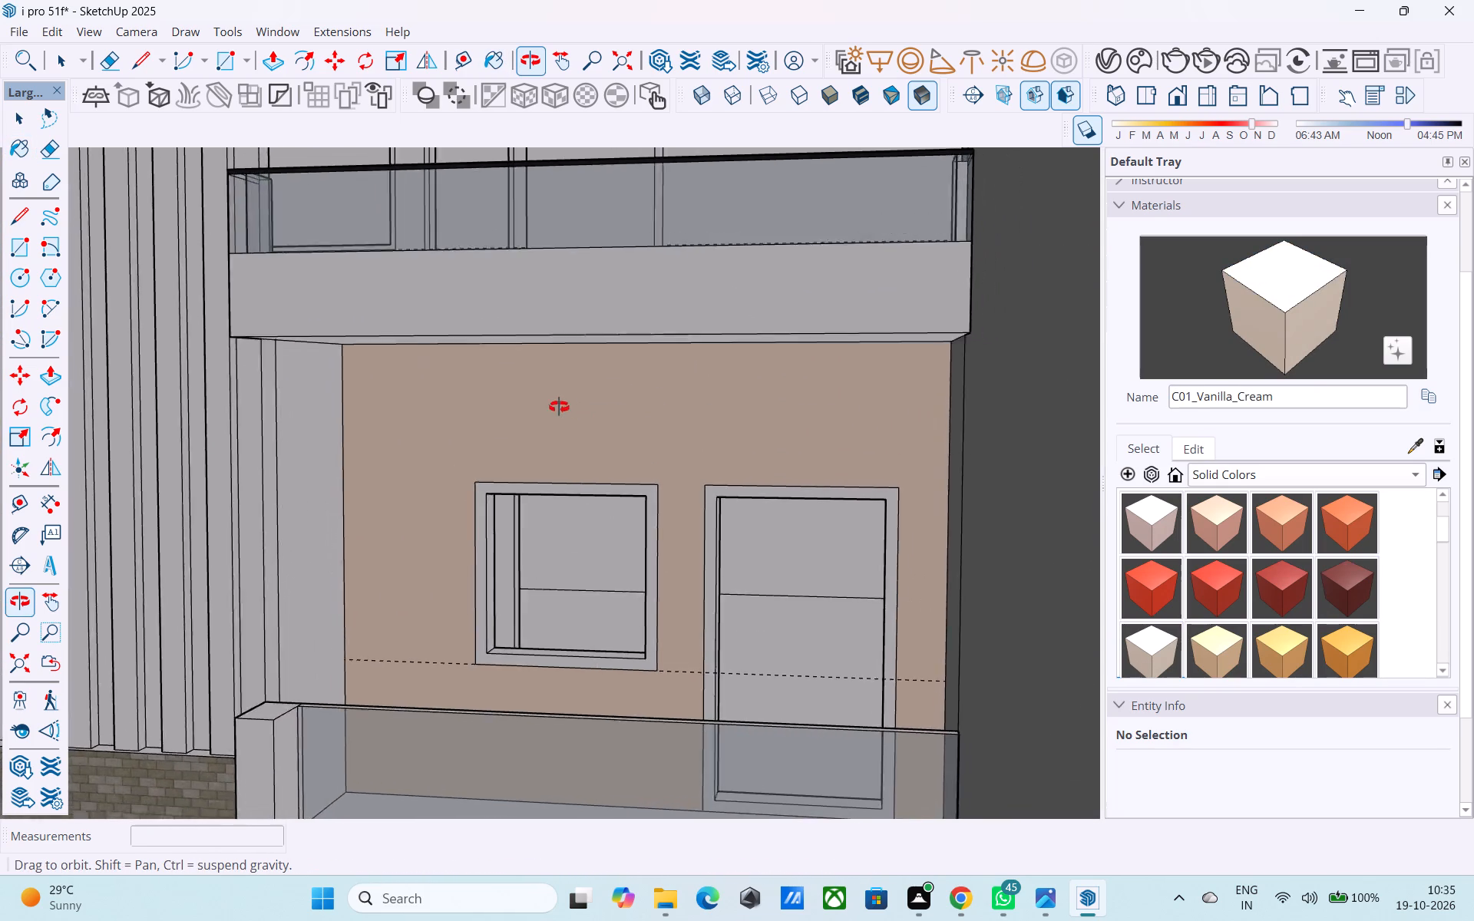
middle_drag(559, 407, 749, 296)
scroll(749, 305, down, 3)
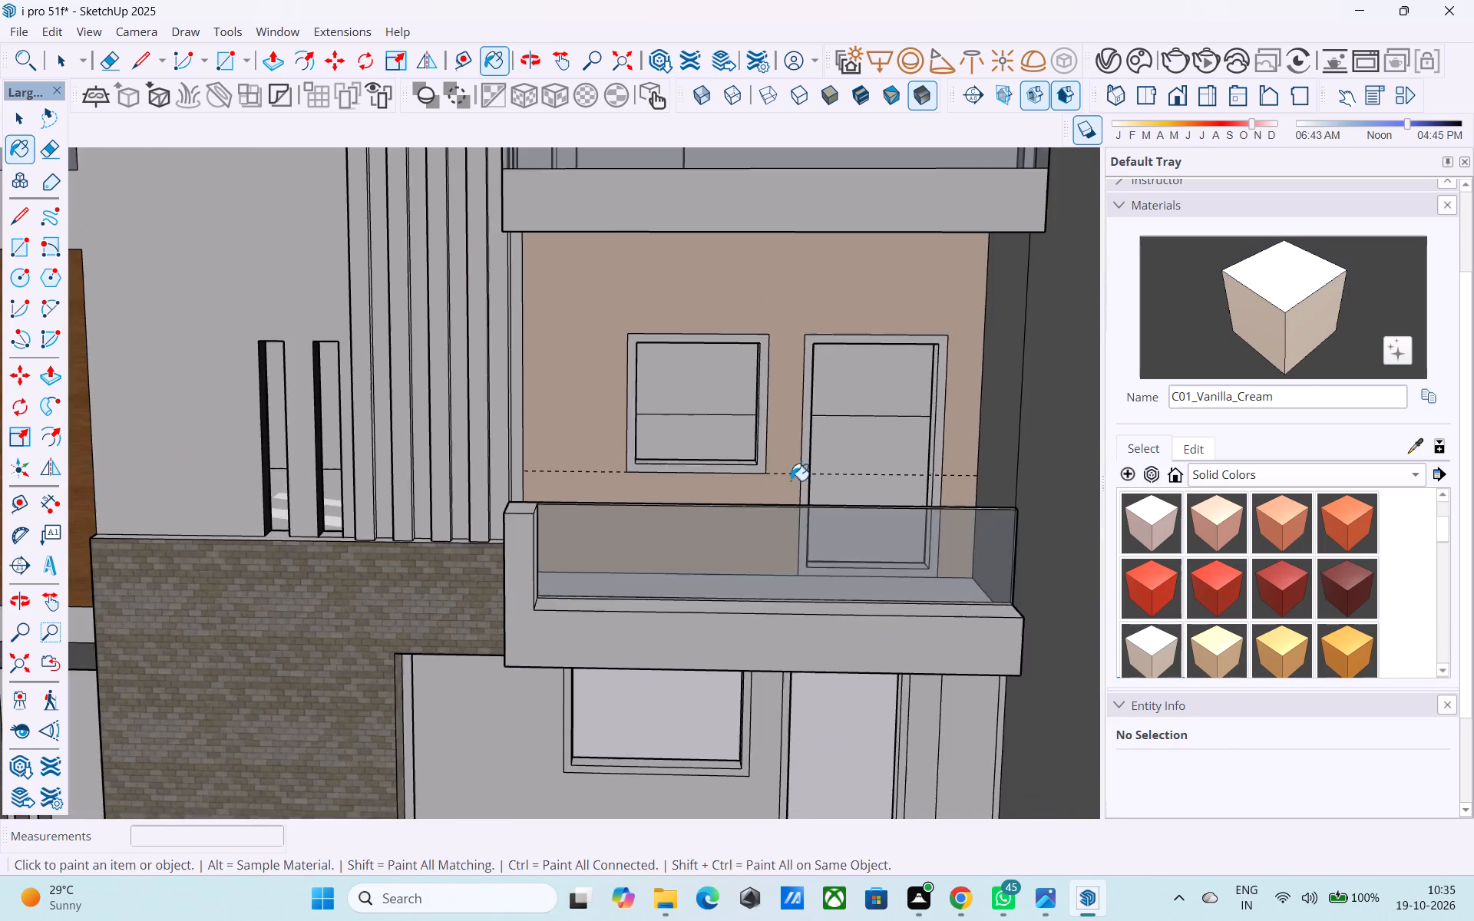
shift+middle_drag(791, 498, 862, 177)
middle_drag(729, 342, 735, 304)
scroll(685, 354, down, 3)
shift+middle_drag(679, 364, 677, 370)
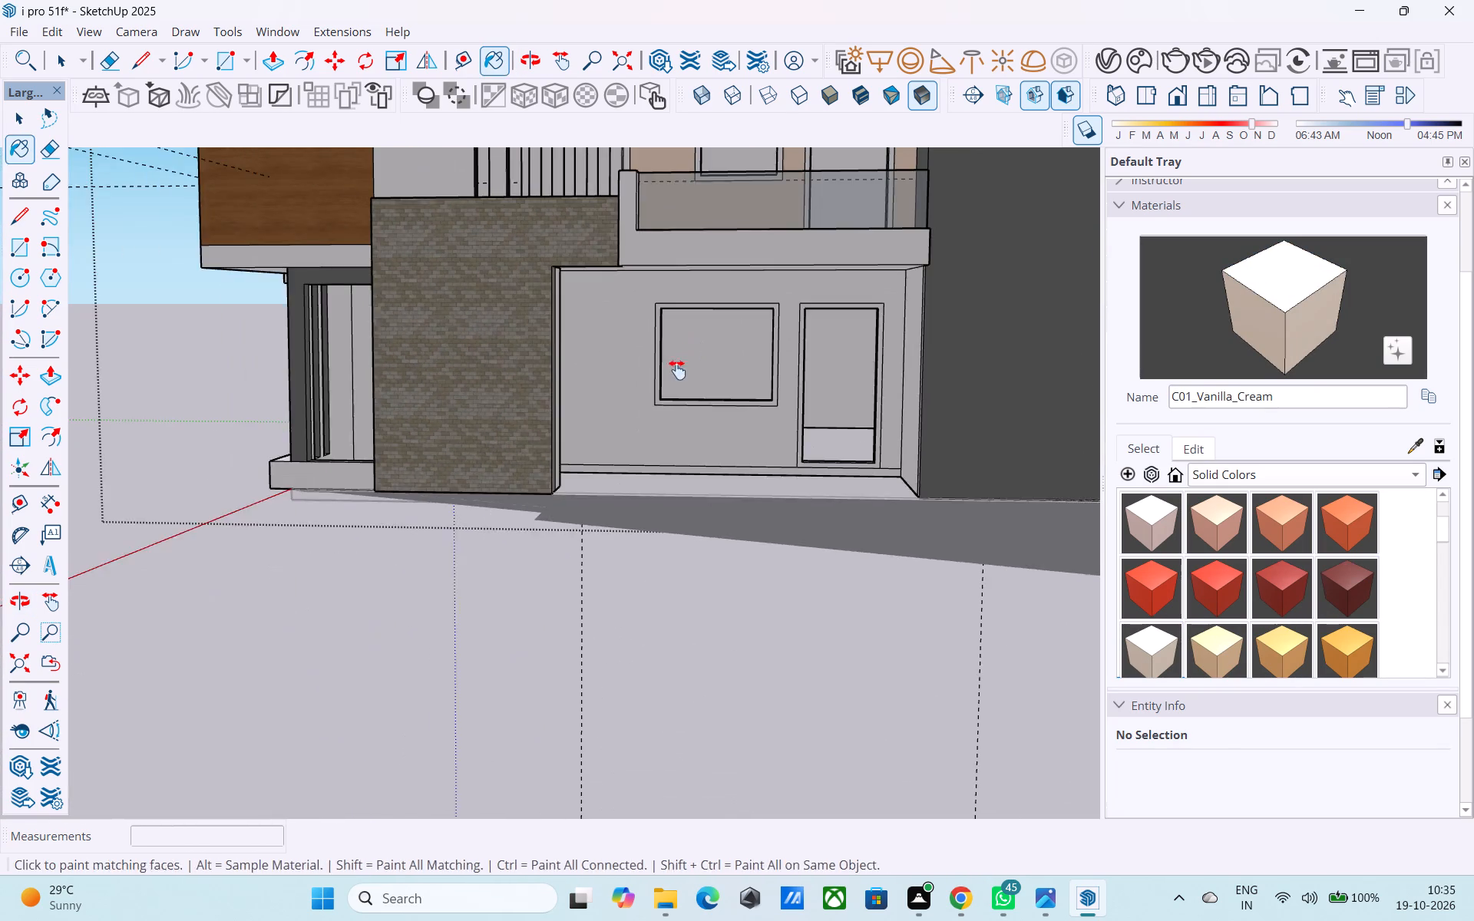
shift+middle_drag(677, 370, 691, 441)
middle_drag(684, 446, 646, 476)
middle_drag(646, 476, 633, 481)
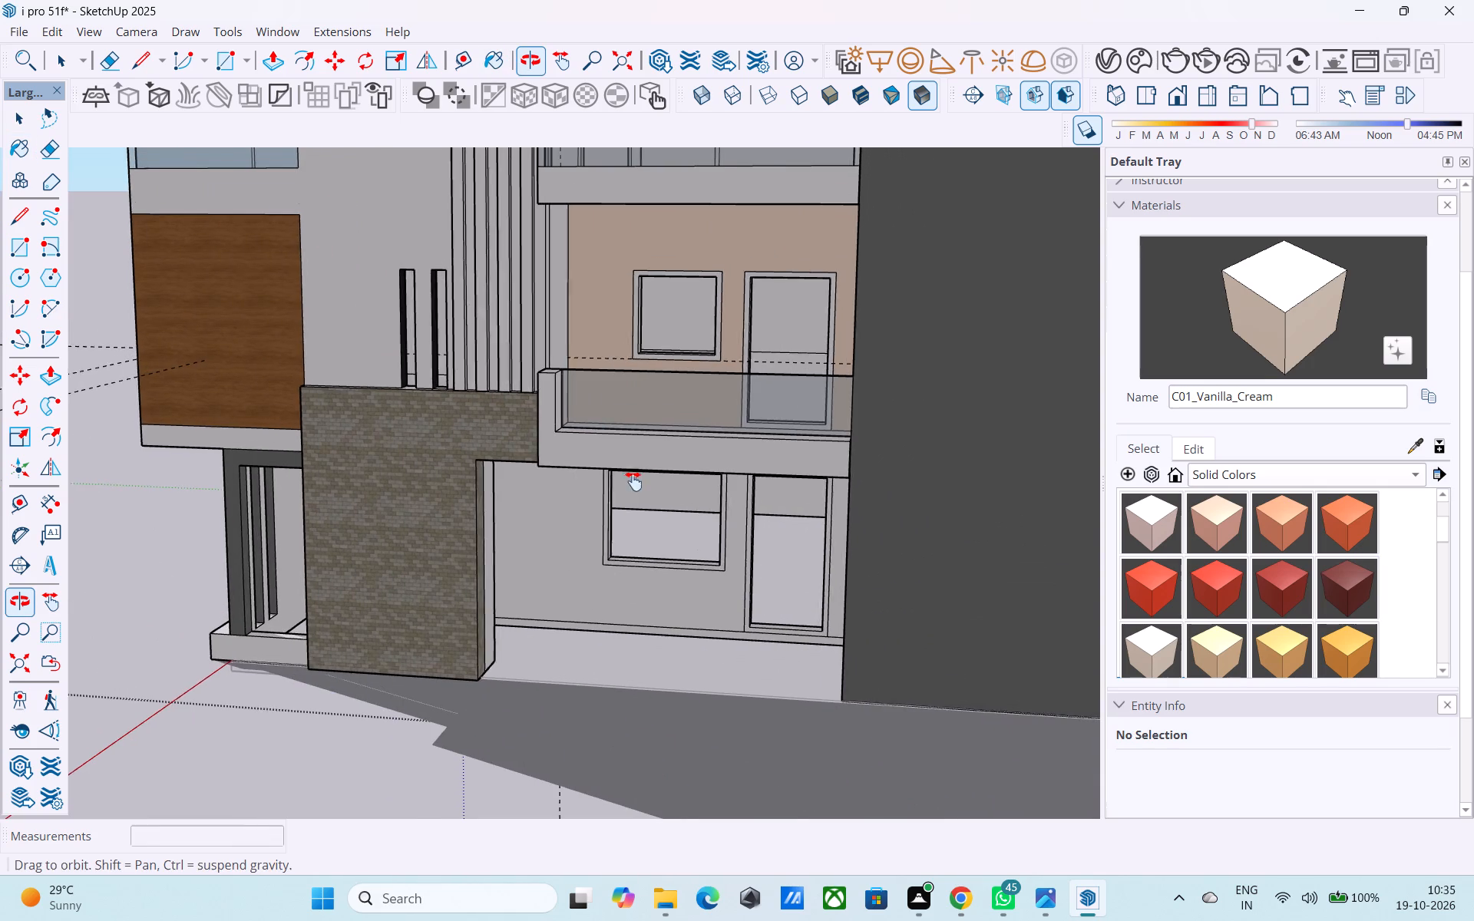
middle_drag(633, 481, 763, 477)
key(l)
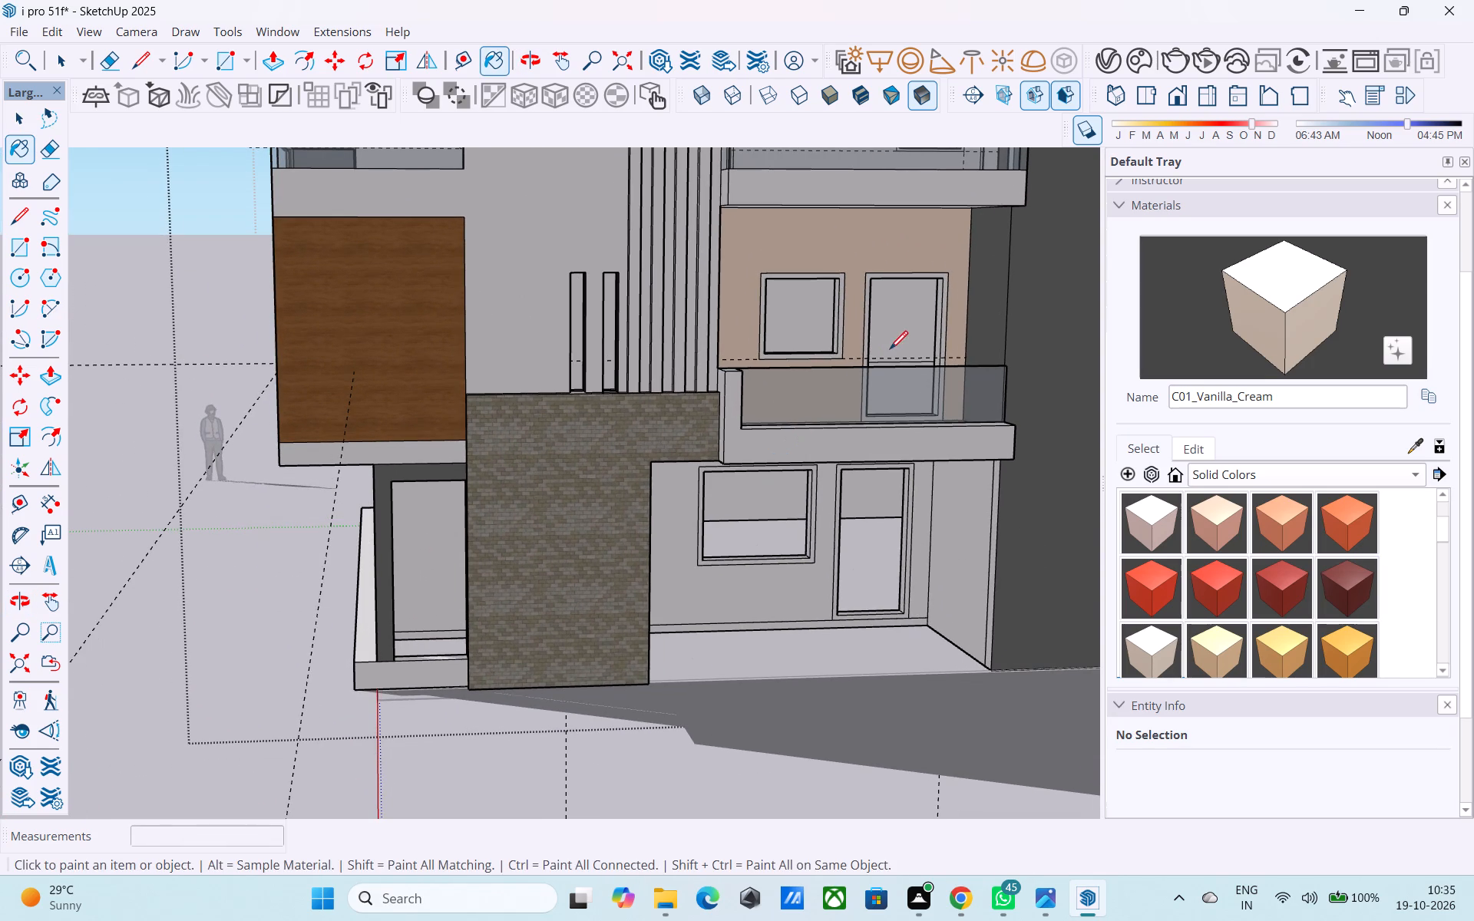
click(966, 236)
middle_drag(959, 236, 915, 229)
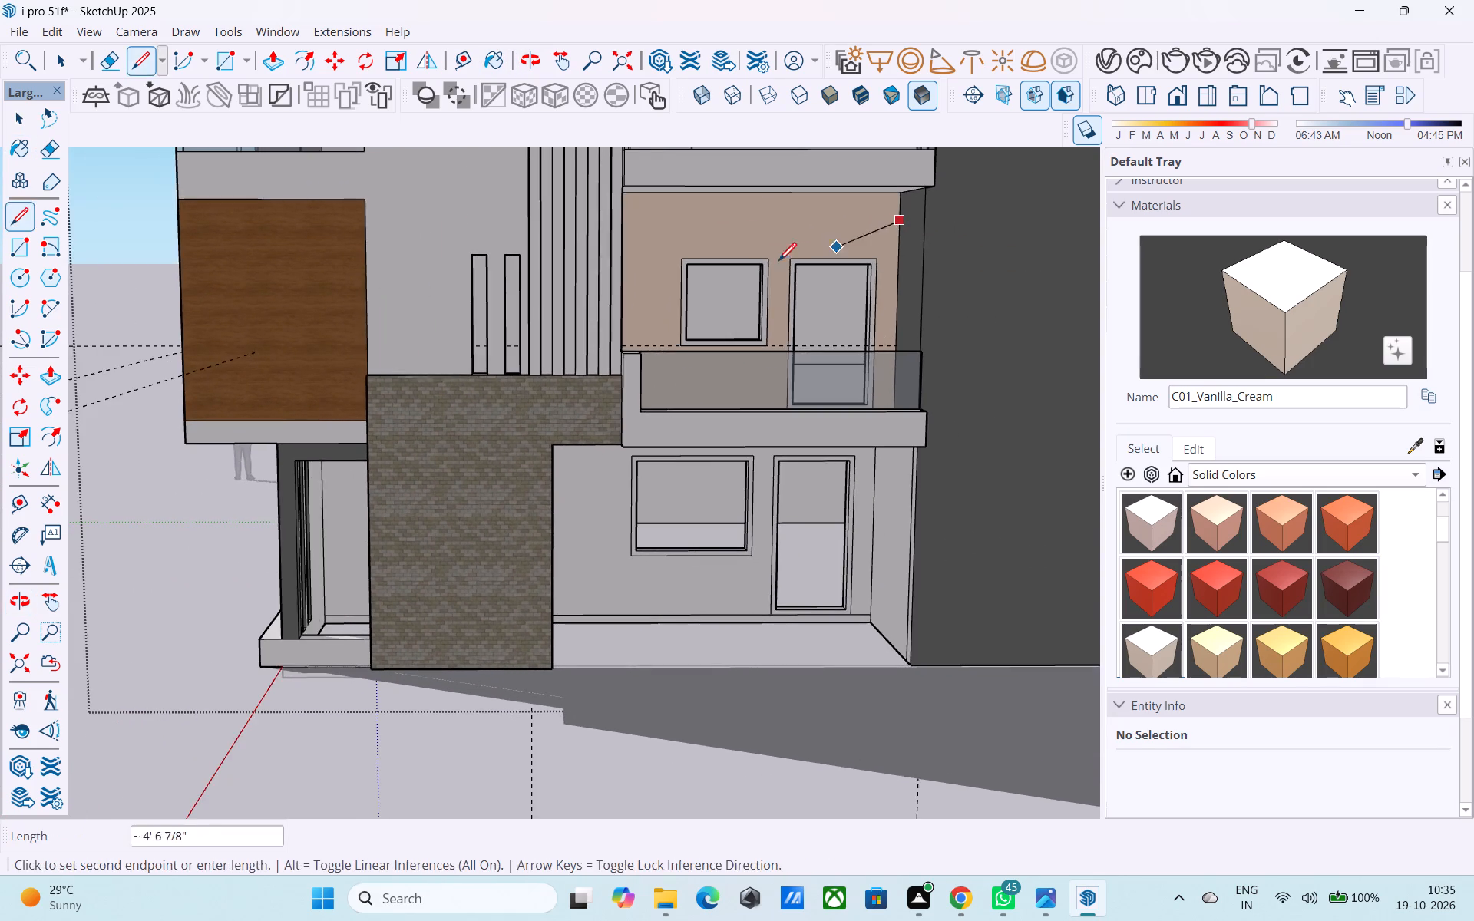
middle_drag(765, 264, 697, 266)
scroll(565, 262, up, 2)
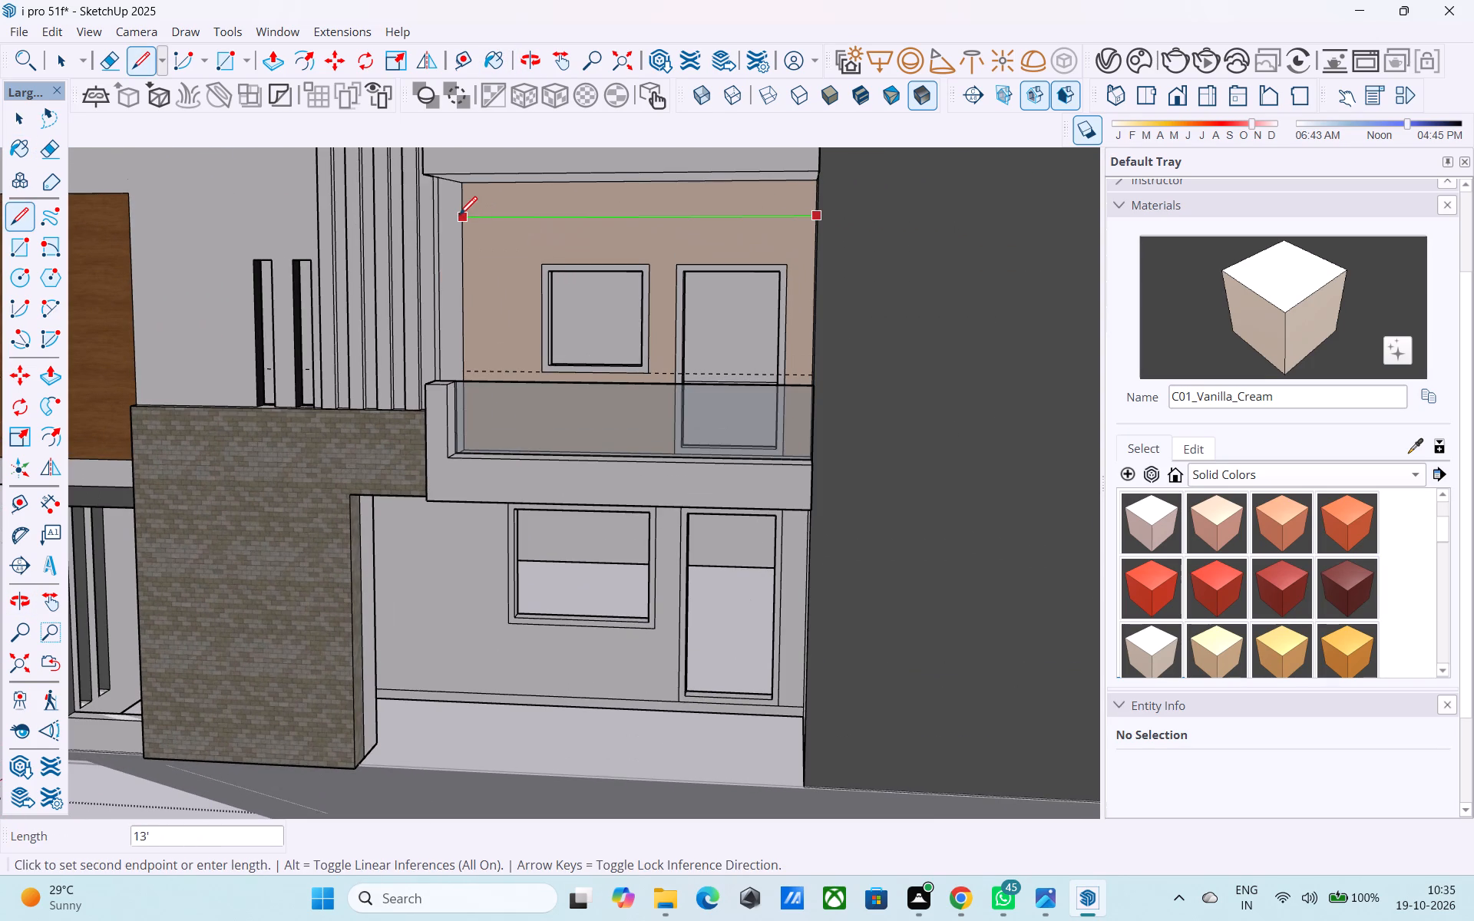
key(space)
Copy the ground-floor wall's vertical corner edge beside the tall end wall 13' across the wall toward the brick wall.
middle_drag(552, 356, 649, 315)
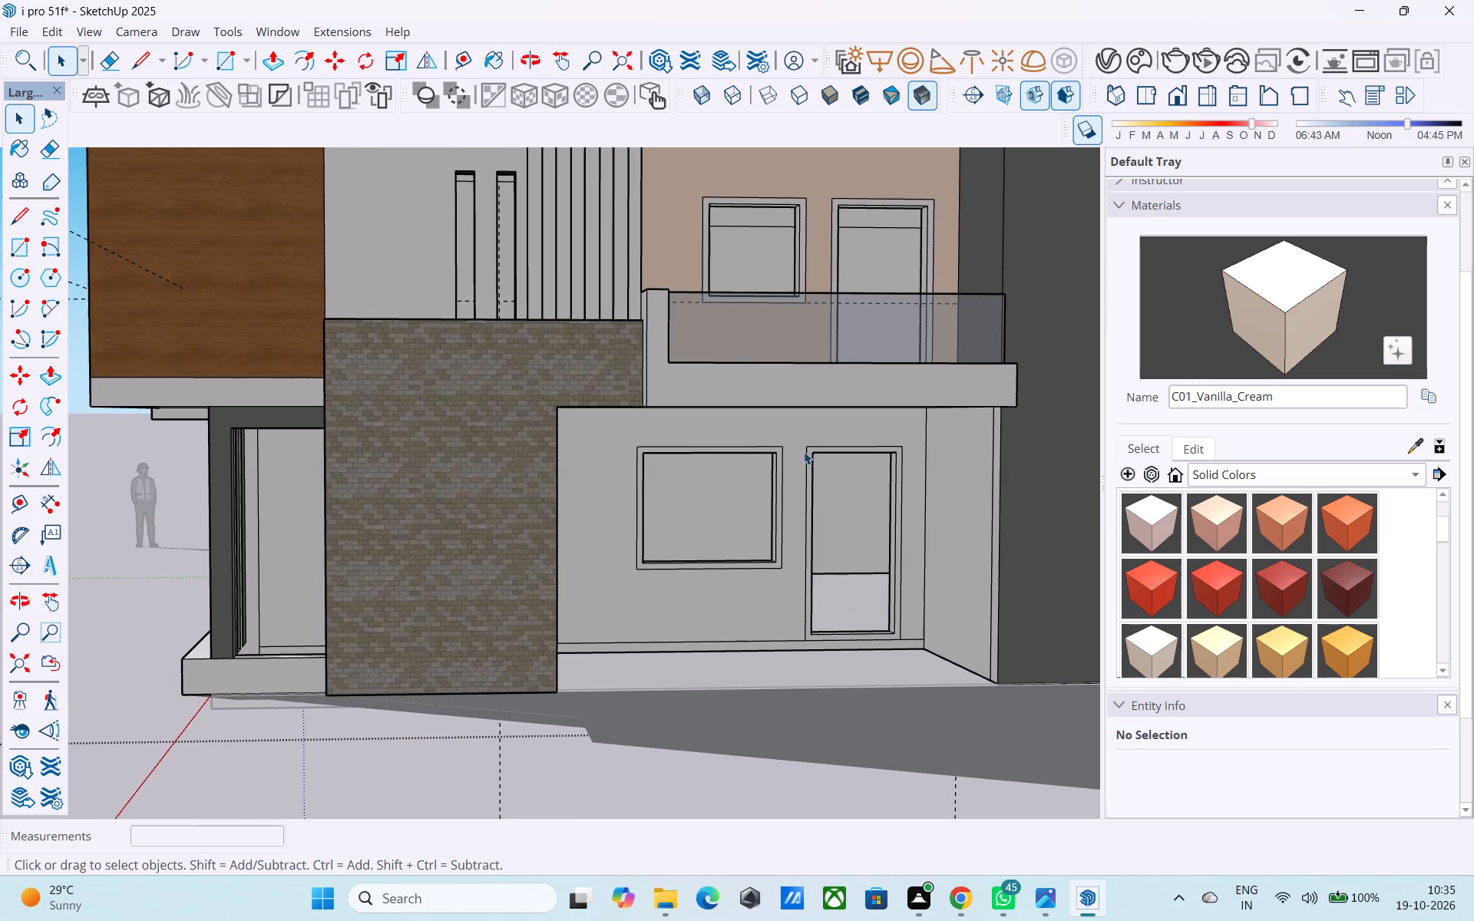
middle_drag(834, 419, 841, 401)
middle_click(853, 391)
scroll(991, 447, up, 1)
middle_drag(987, 443, 963, 426)
scroll(896, 394, up, 1)
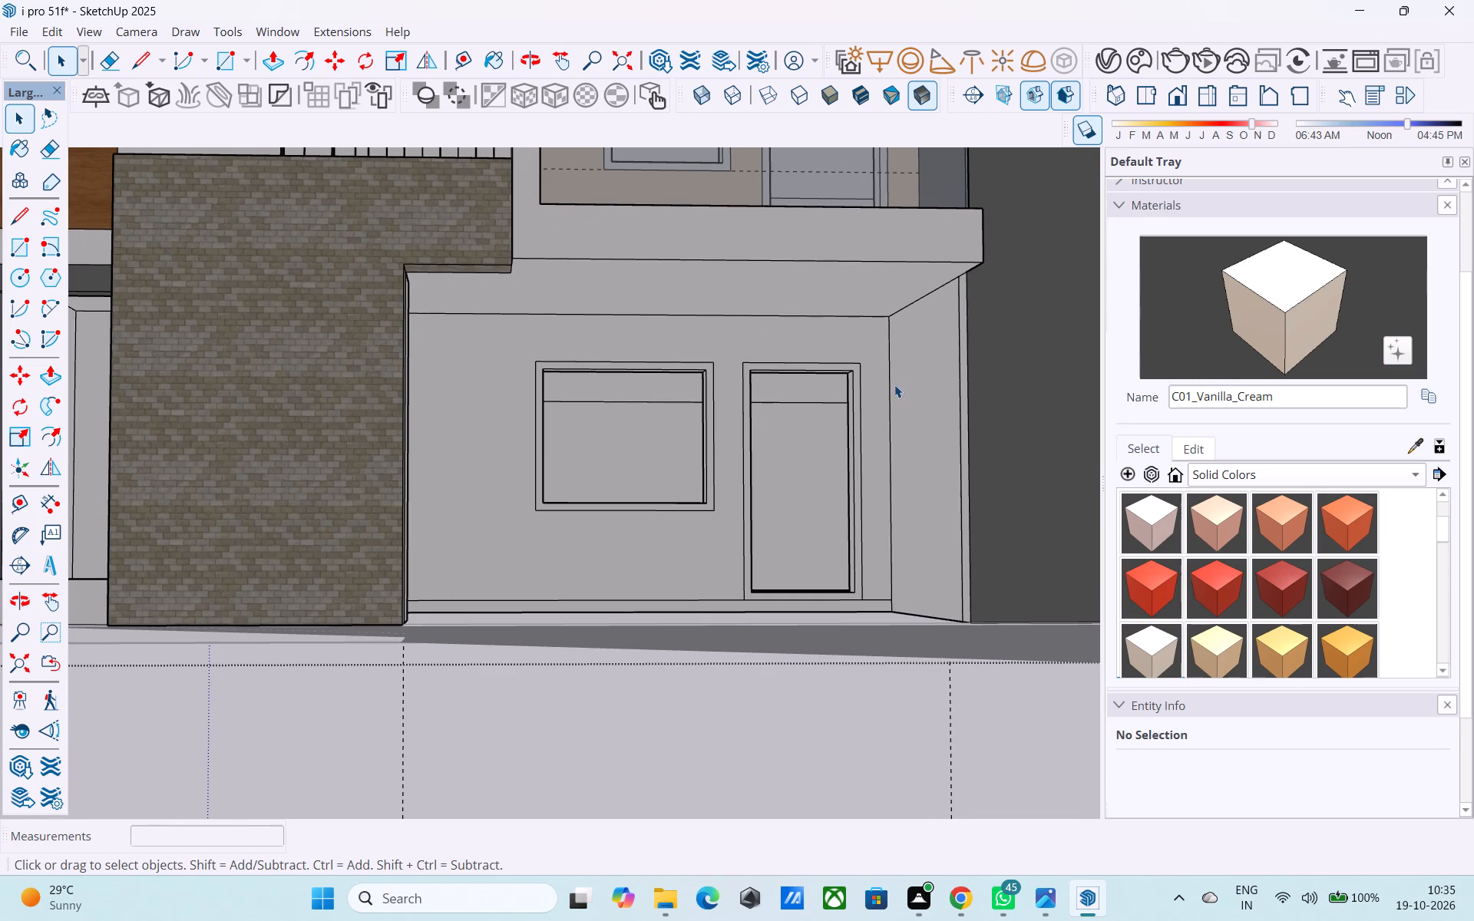
click(890, 381)
key(m)
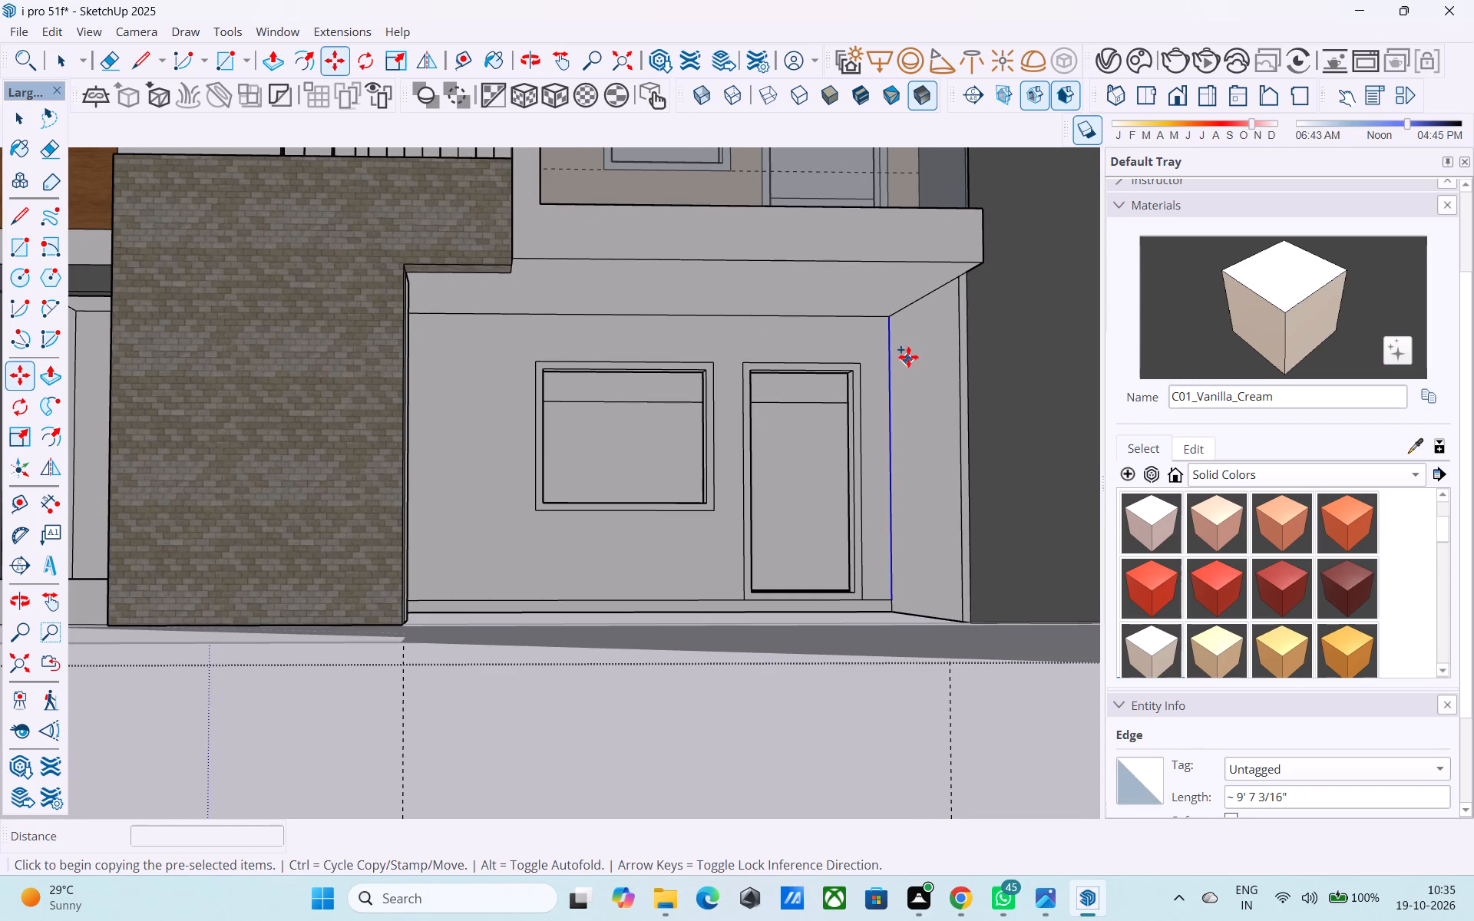
click(891, 322)
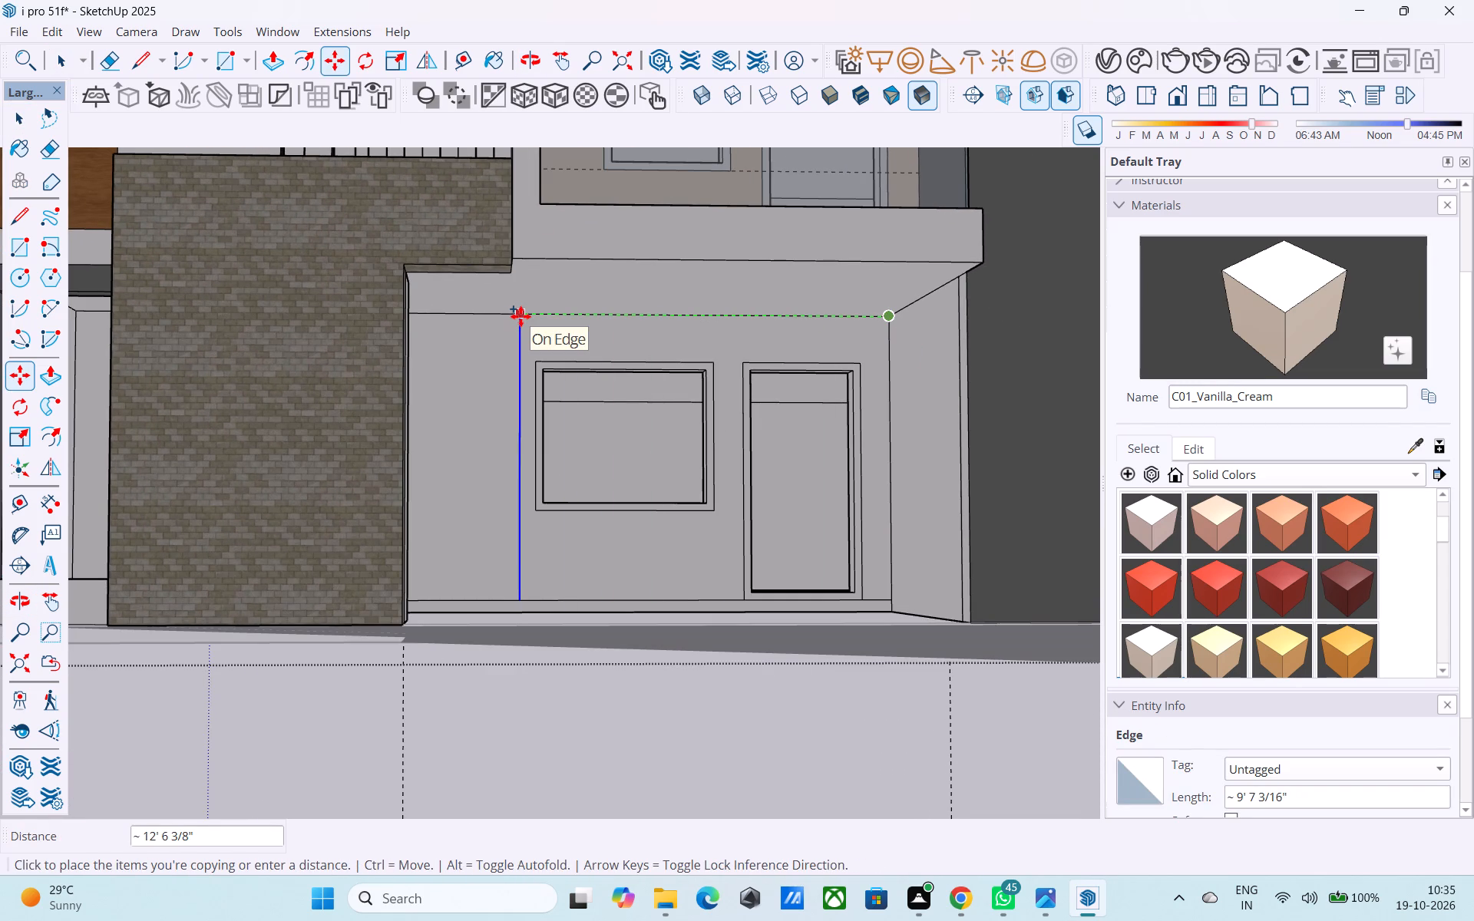
text(13')
key(Return)
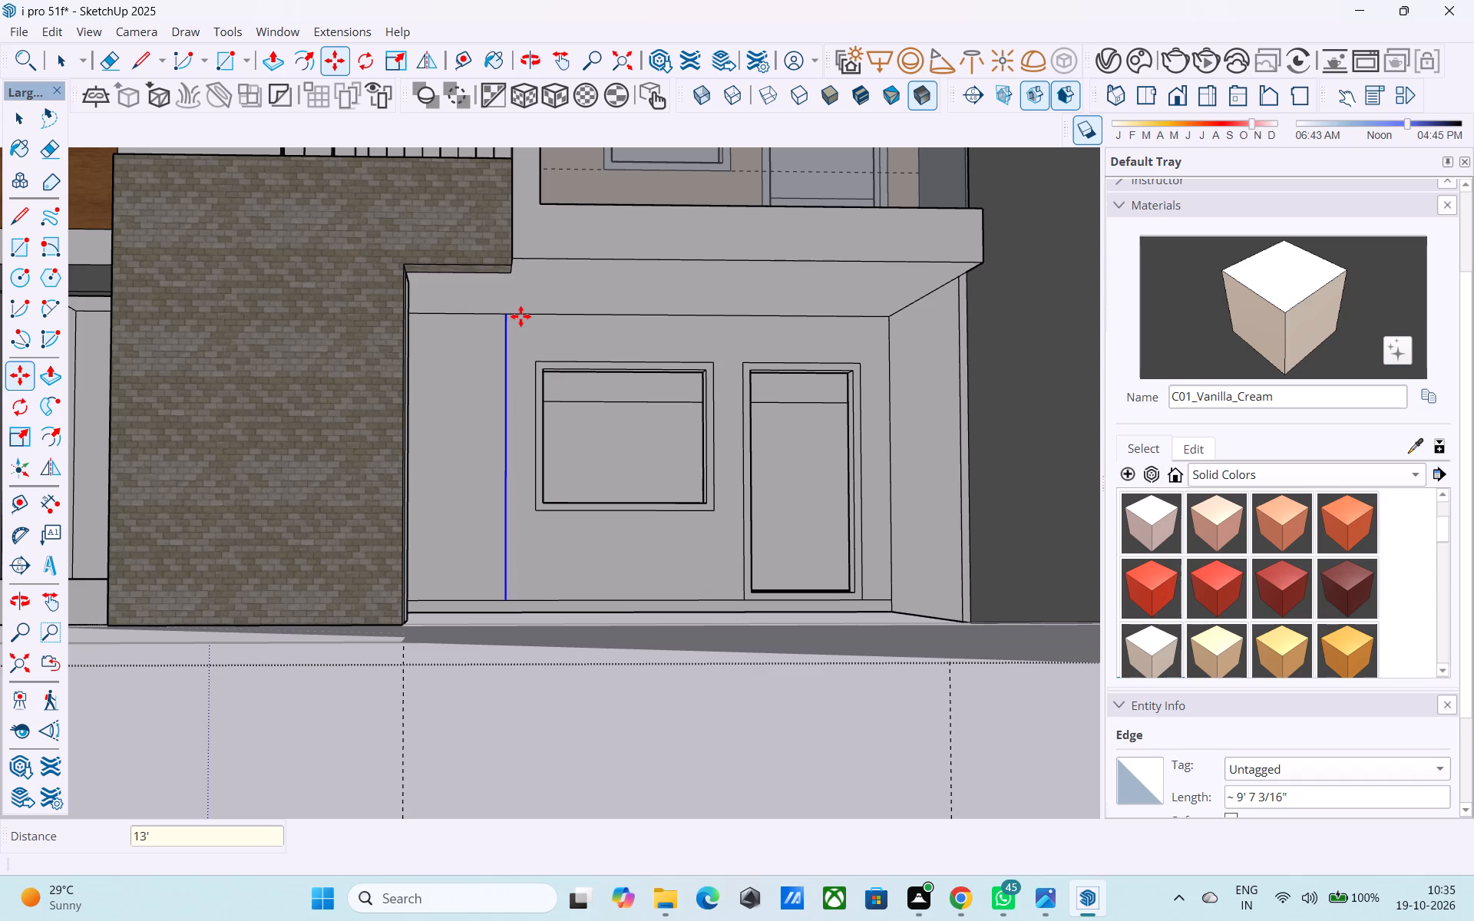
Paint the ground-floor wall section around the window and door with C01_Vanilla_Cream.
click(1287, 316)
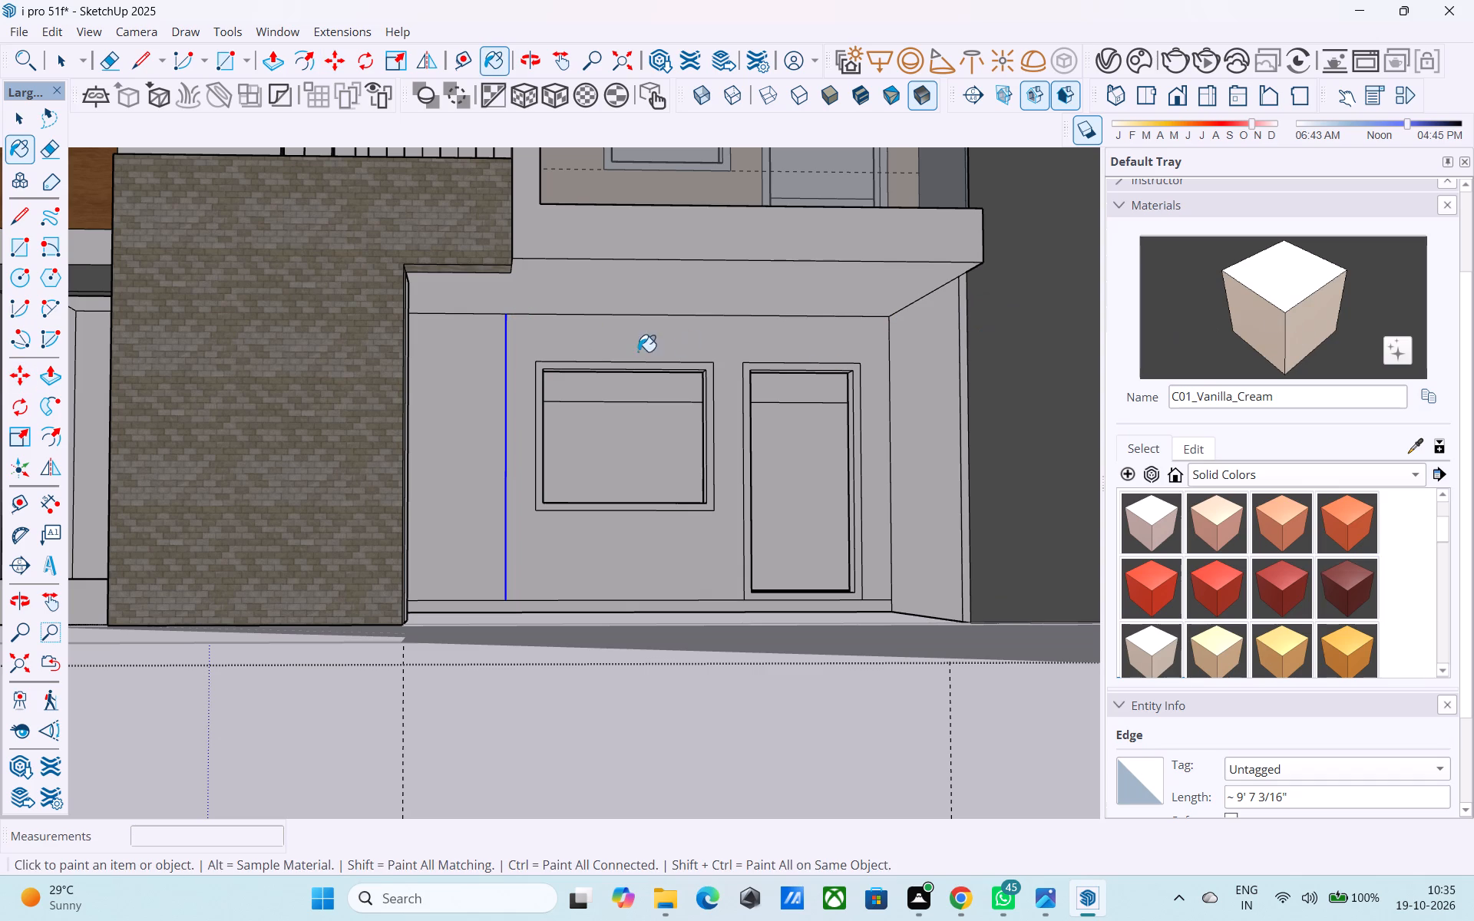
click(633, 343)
Repaint the wall behind the lower balcony and the ground-floor wall section below it with D01_Frost_White from Solid Colors.
scroll(633, 343, down, 3)
middle_drag(630, 347, 729, 488)
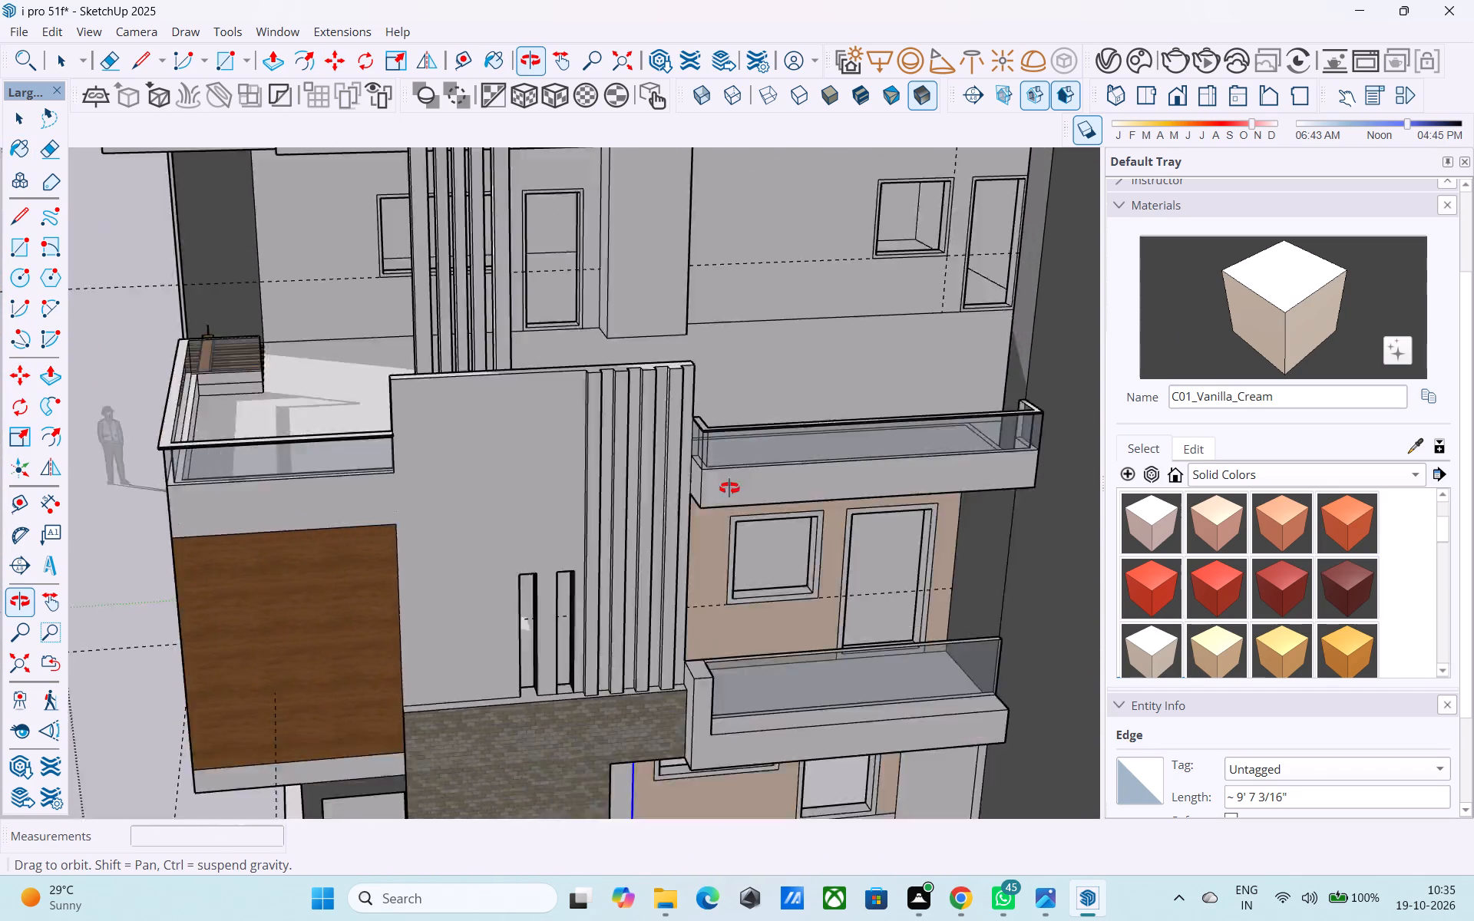
middle_drag(729, 488, 764, 464)
scroll(494, 416, down, 7)
middle_drag(573, 421, 777, 409)
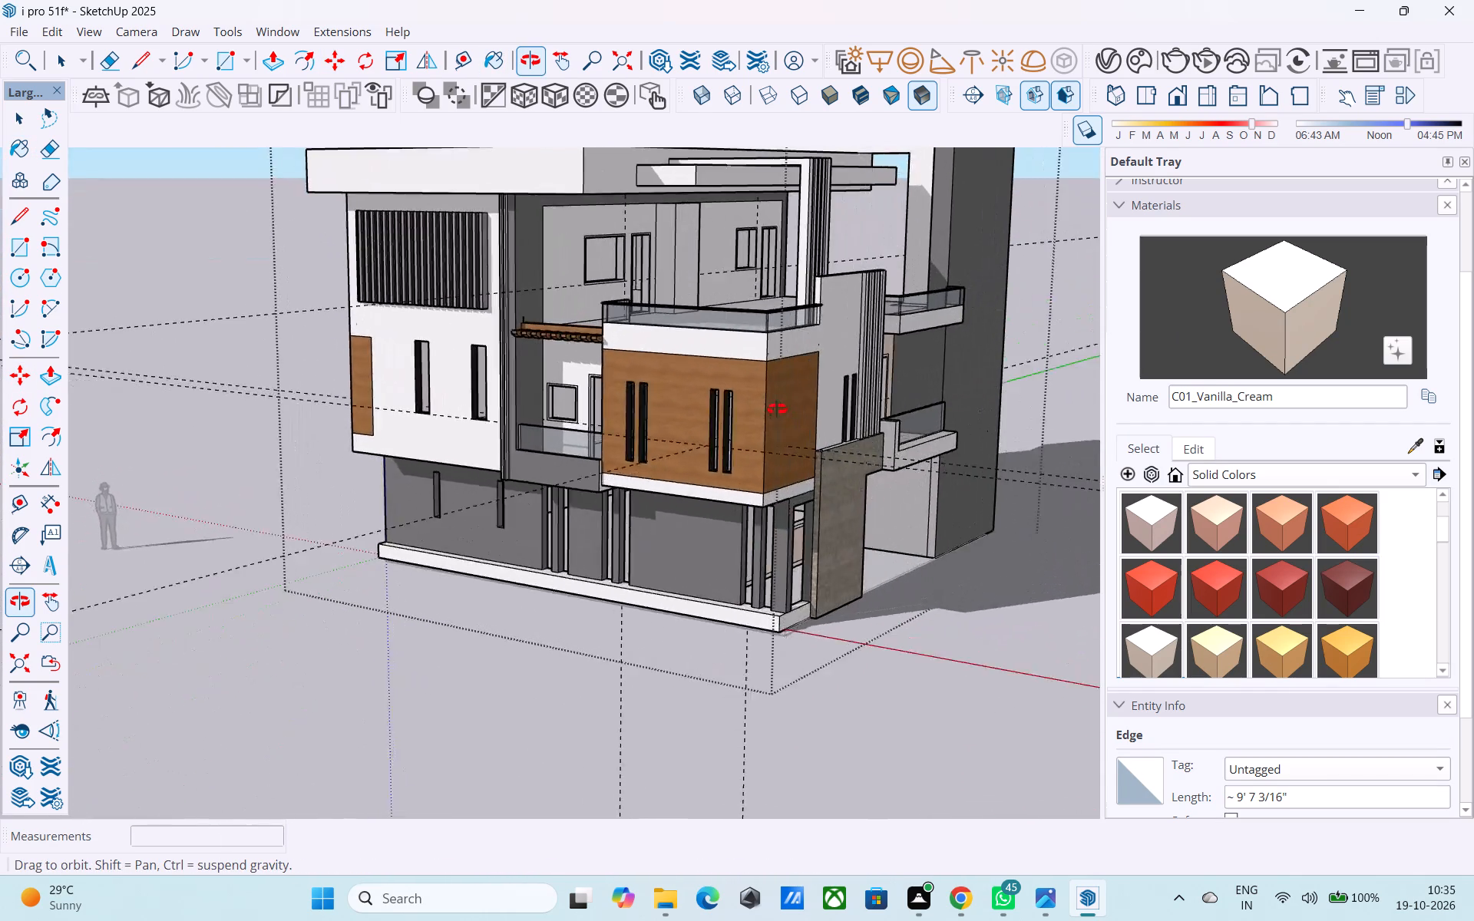
middle_drag(777, 409, 380, 435)
scroll(1195, 584, down, 2)
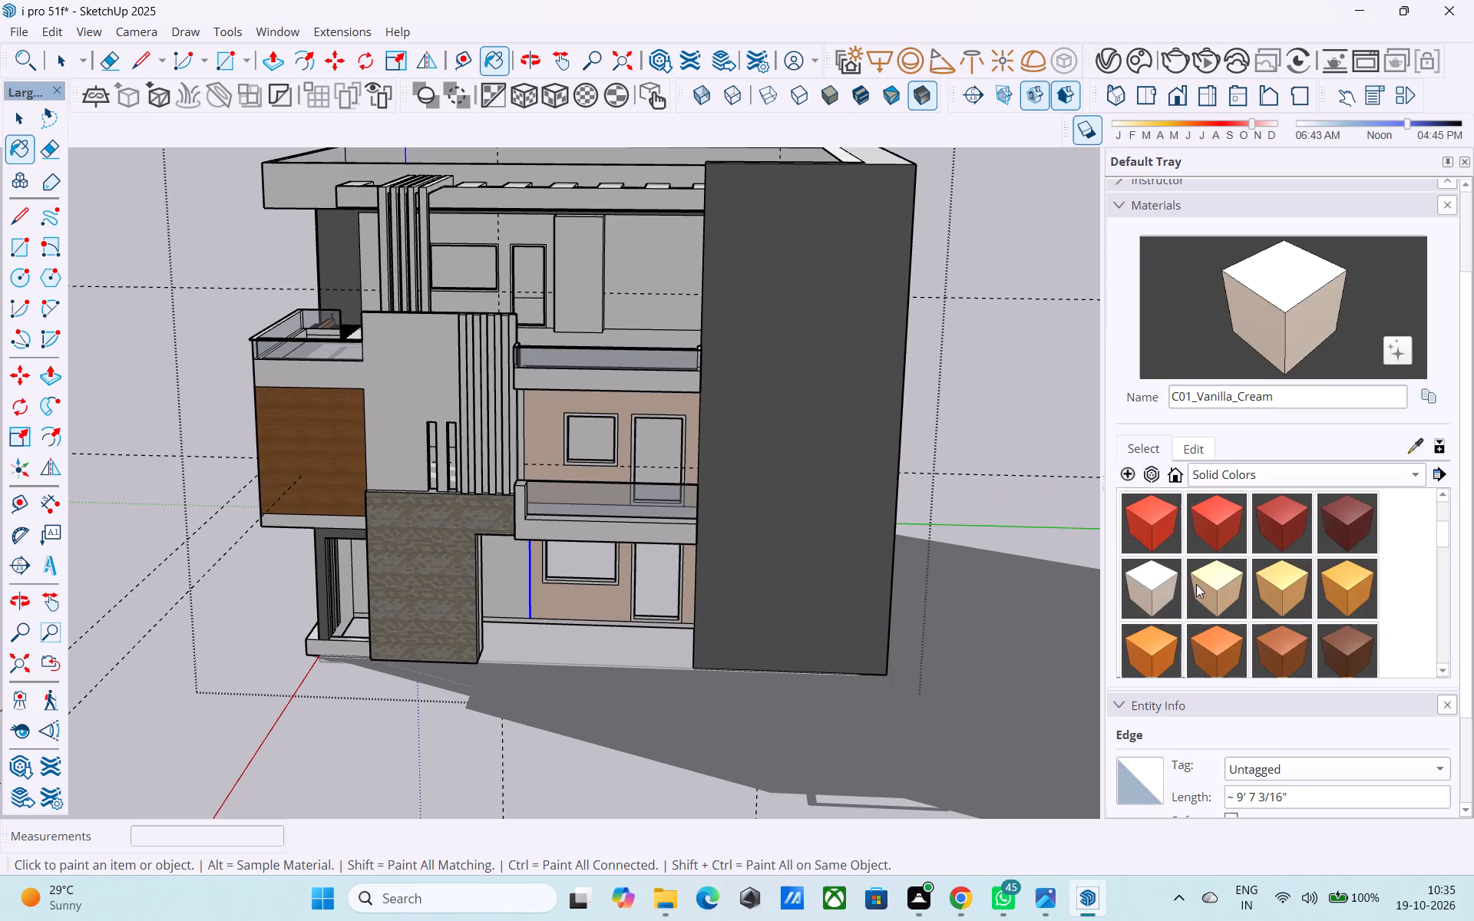
click(1146, 657)
middle_drag(735, 542, 766, 504)
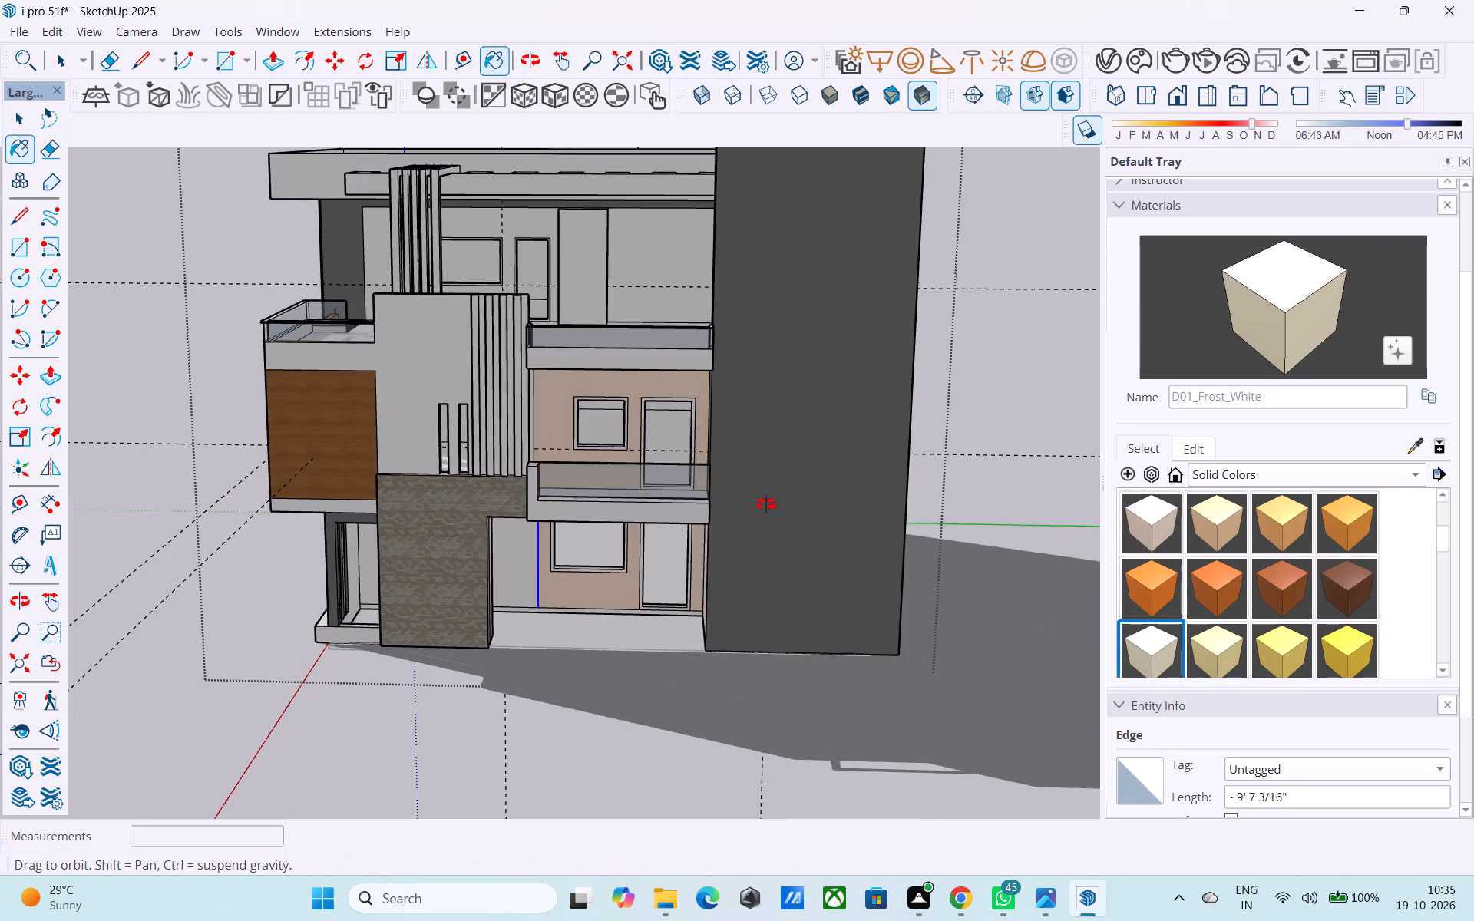
middle_drag(766, 504, 755, 484)
scroll(649, 335, up, 3)
click(643, 335)
middle_drag(624, 372, 624, 342)
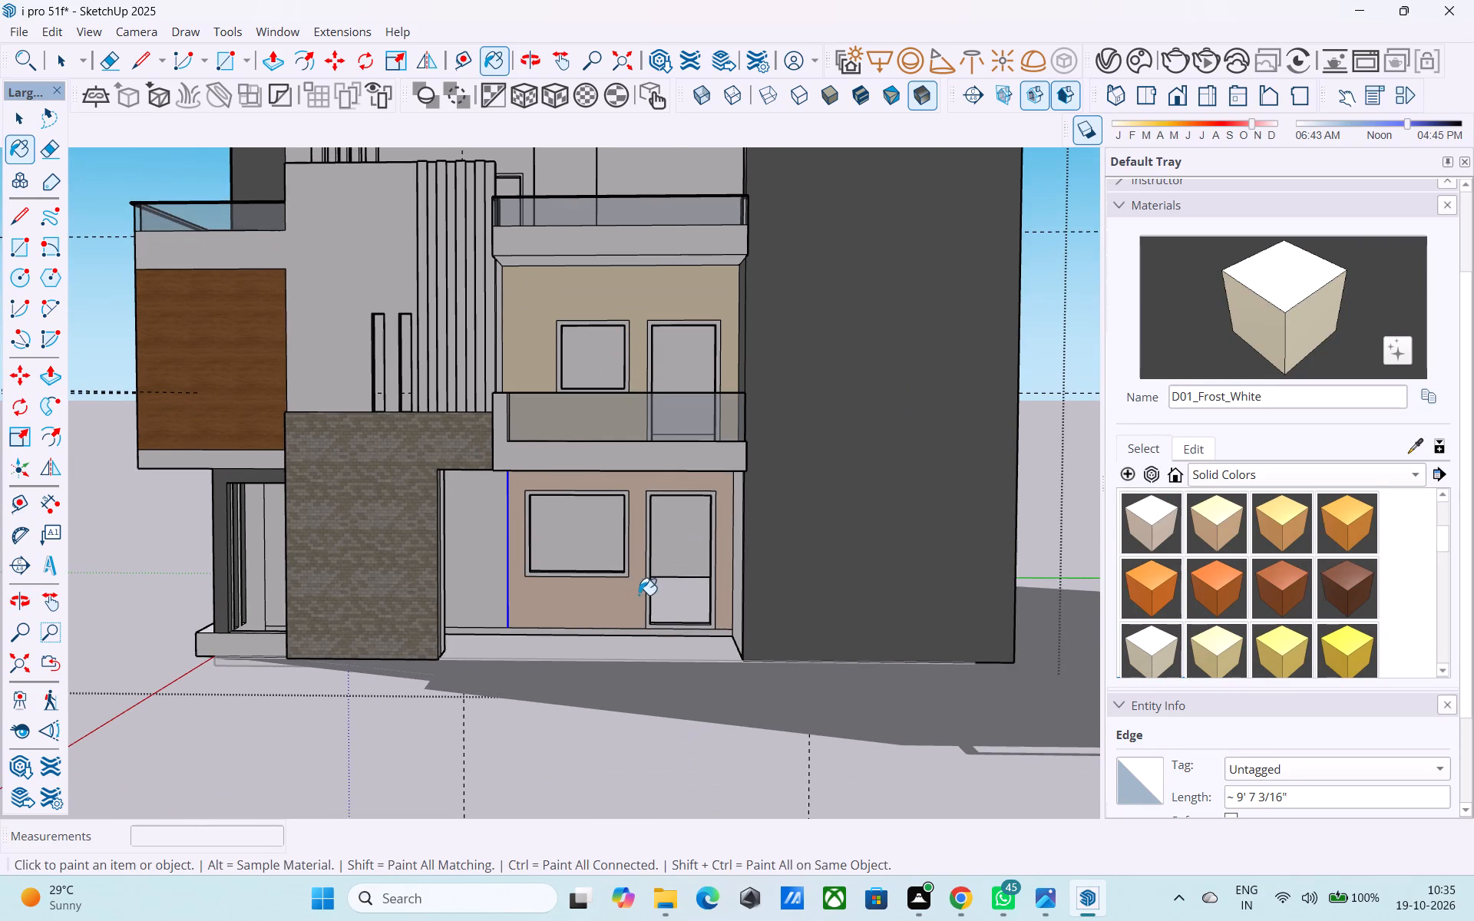
click(636, 597)
Examine the whole facade from several angles to judge the repainted walls against the graphite, brick and wood surfaces.
middle_drag(611, 584, 669, 592)
scroll(552, 542, down, 4)
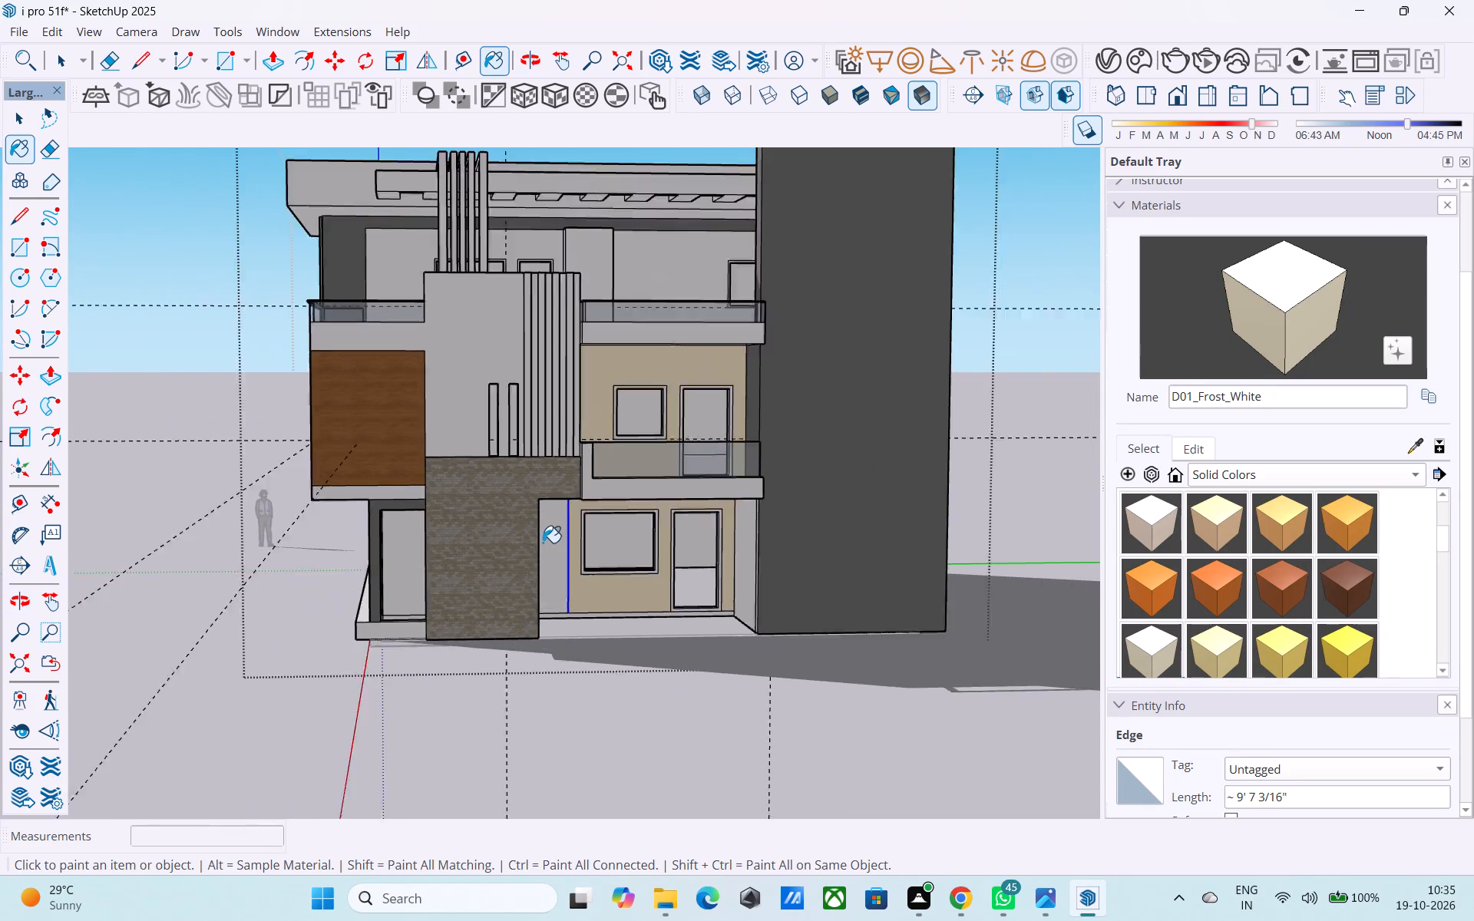
scroll(543, 543, down, 2)
middle_drag(535, 510, 536, 527)
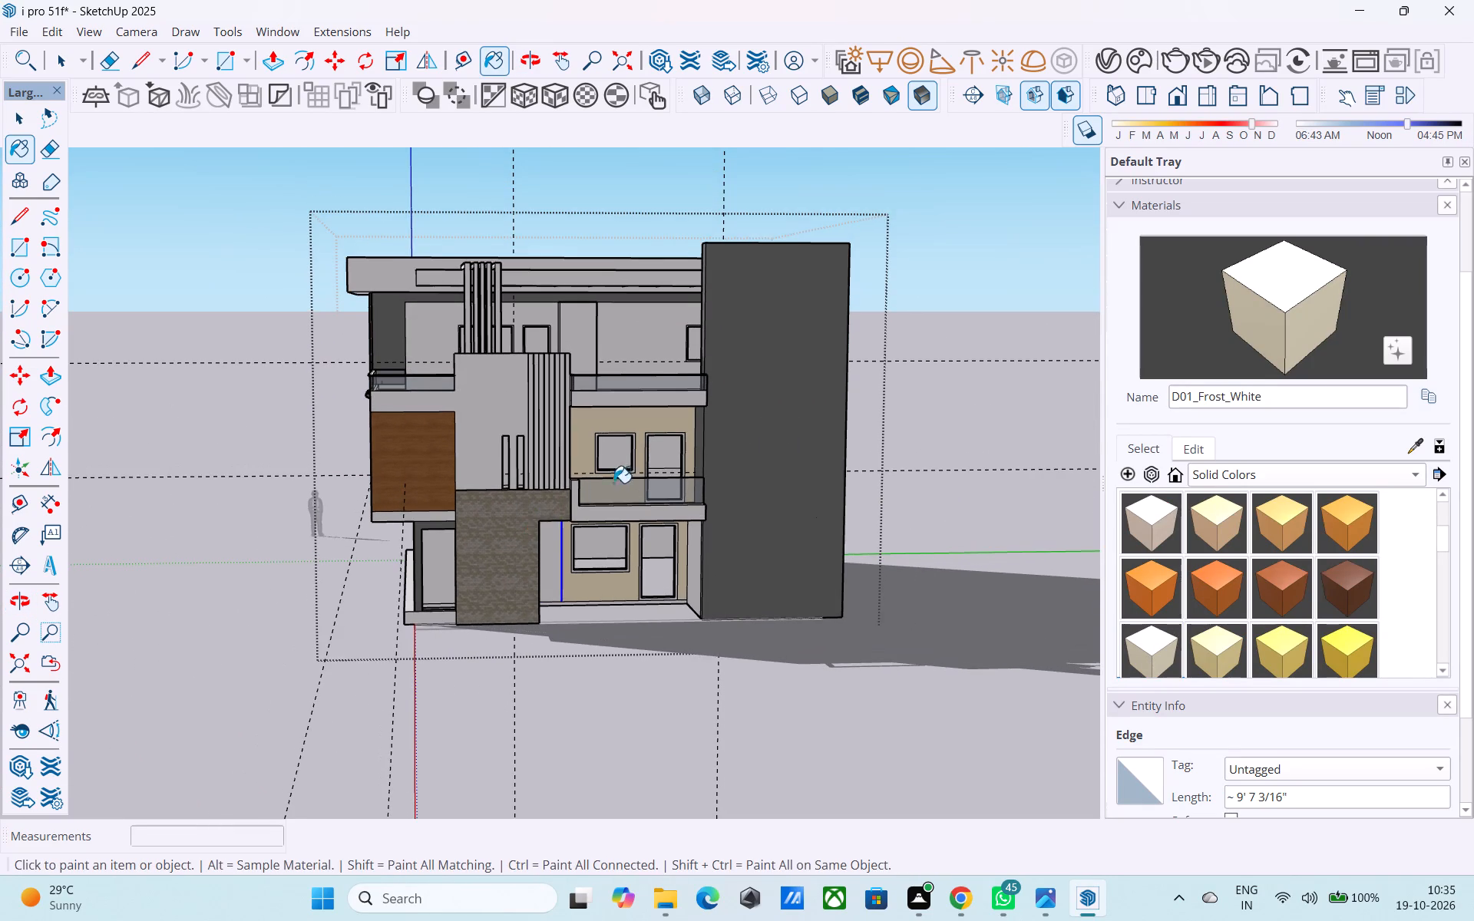
scroll(663, 448, down, 1)
middle_drag(665, 445, 795, 541)
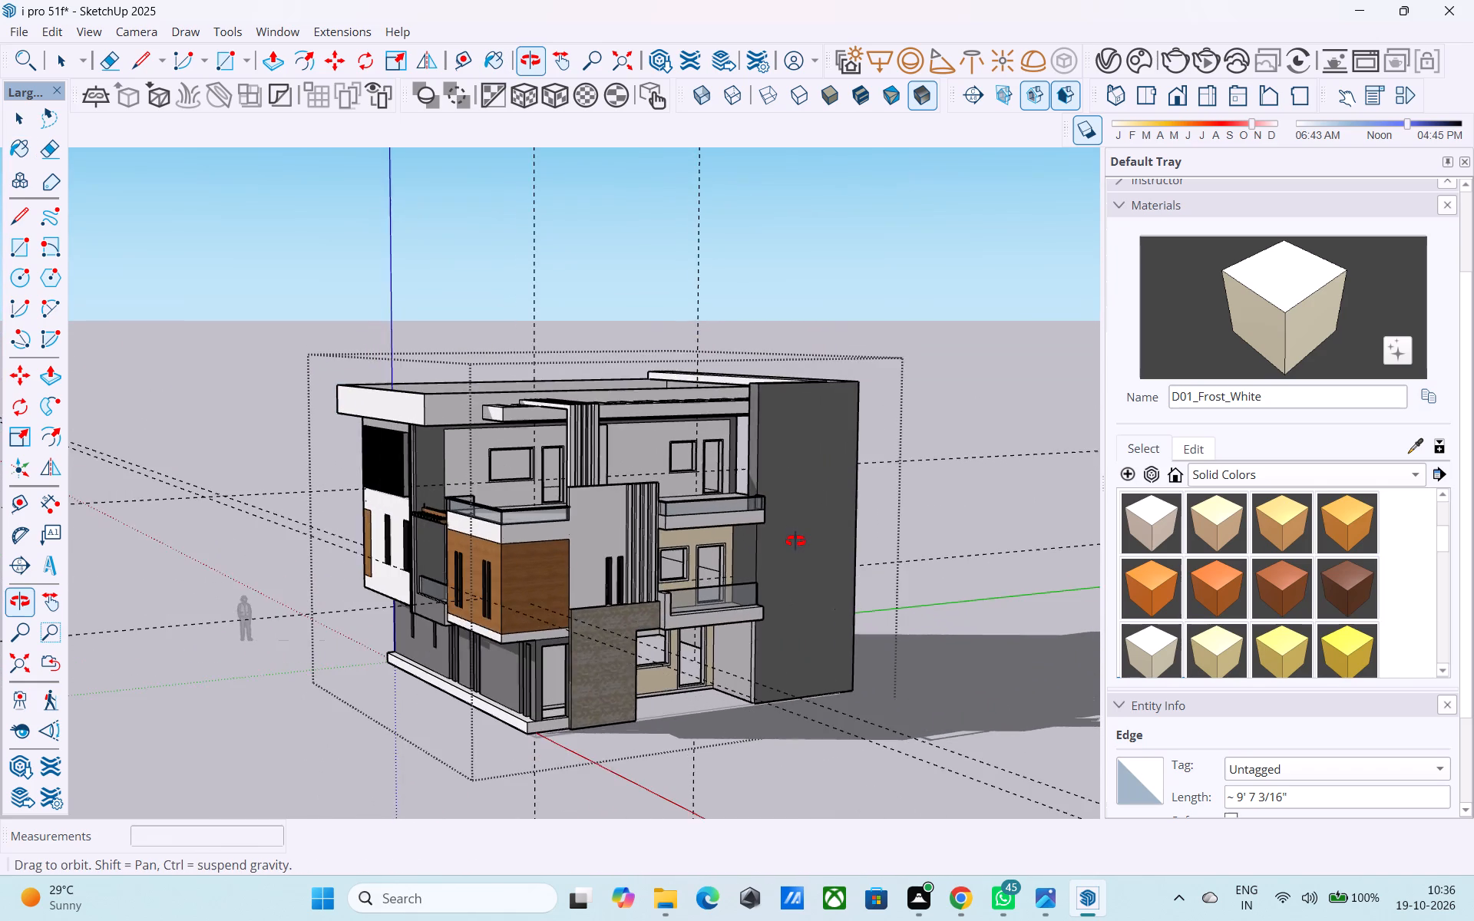
middle_drag(795, 541, 772, 517)
Paint the ground-floor side wall below the lower balcony and the balcony's underside with Wood_Veneer_15_1K from the Wood collection.
scroll(1169, 542, down, 5)
middle_click(1178, 549)
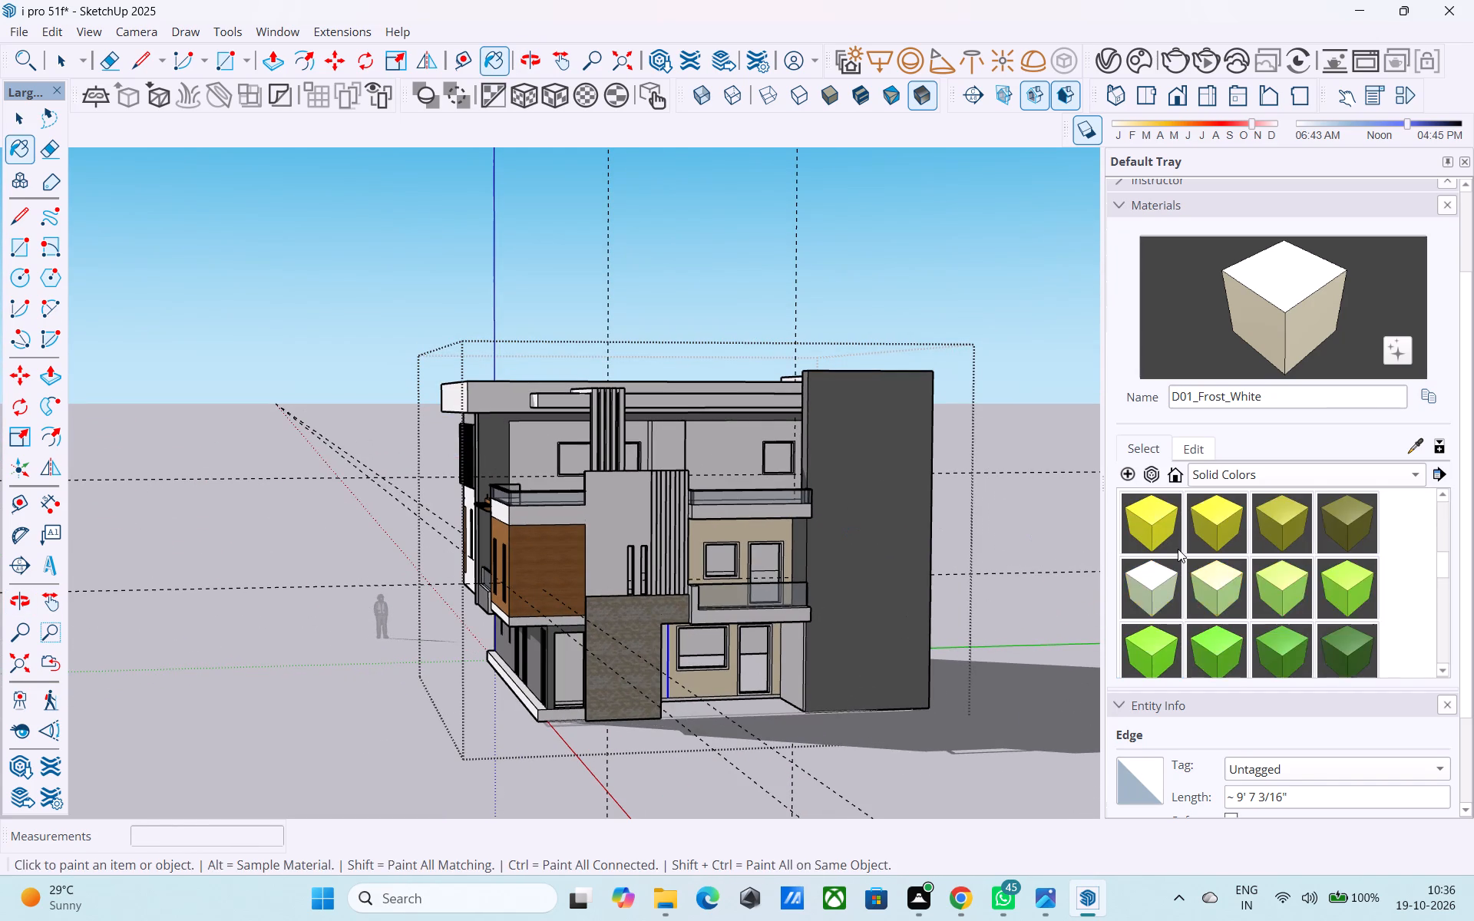
scroll(1180, 552, down, 5)
scroll(1197, 503, up, 3)
click(1202, 478)
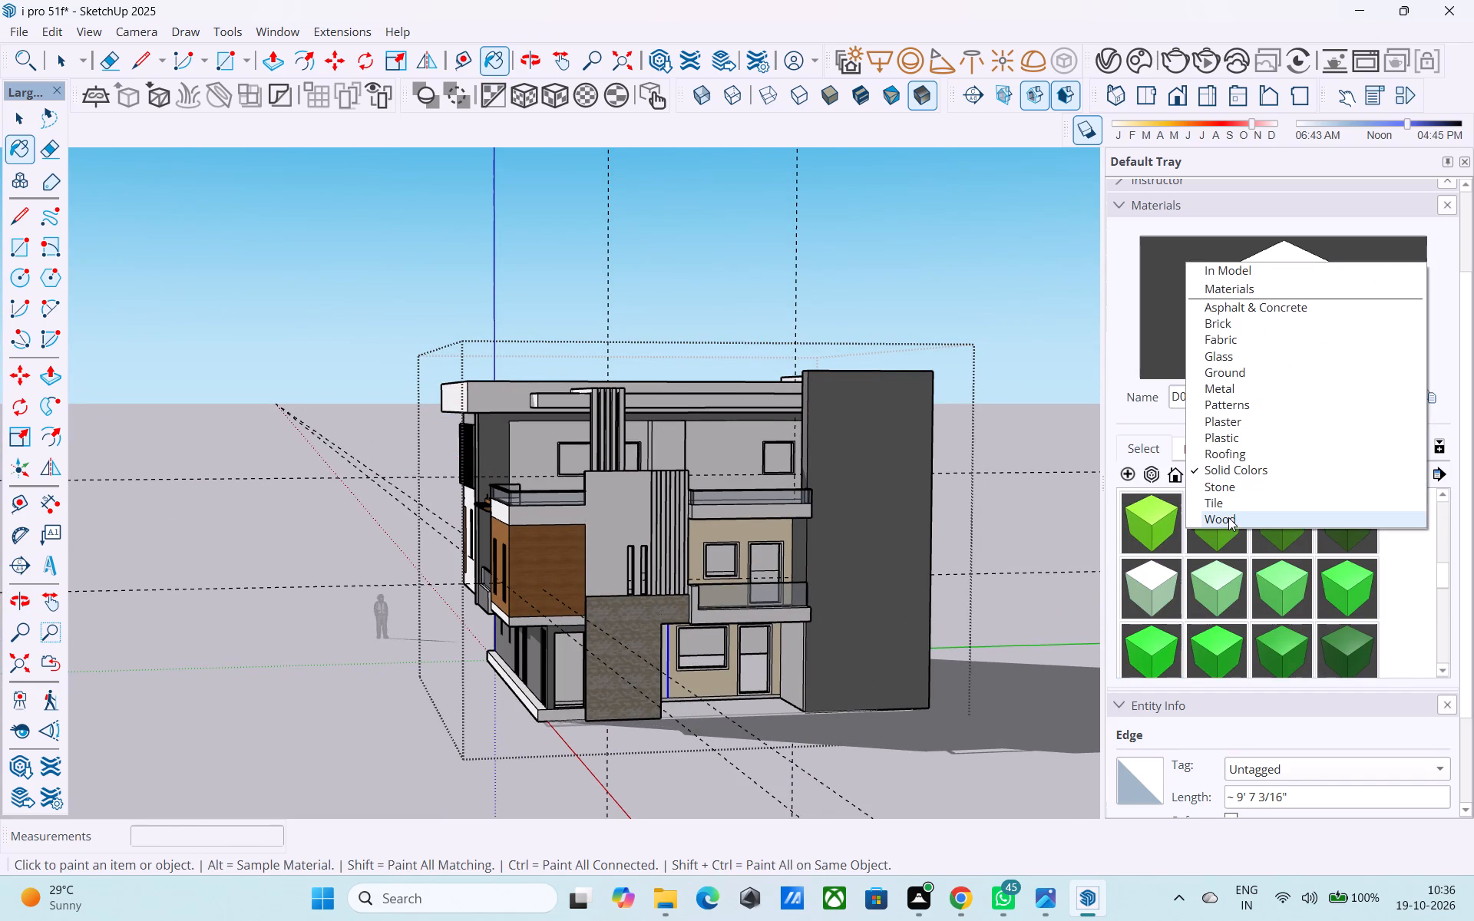
click(1229, 517)
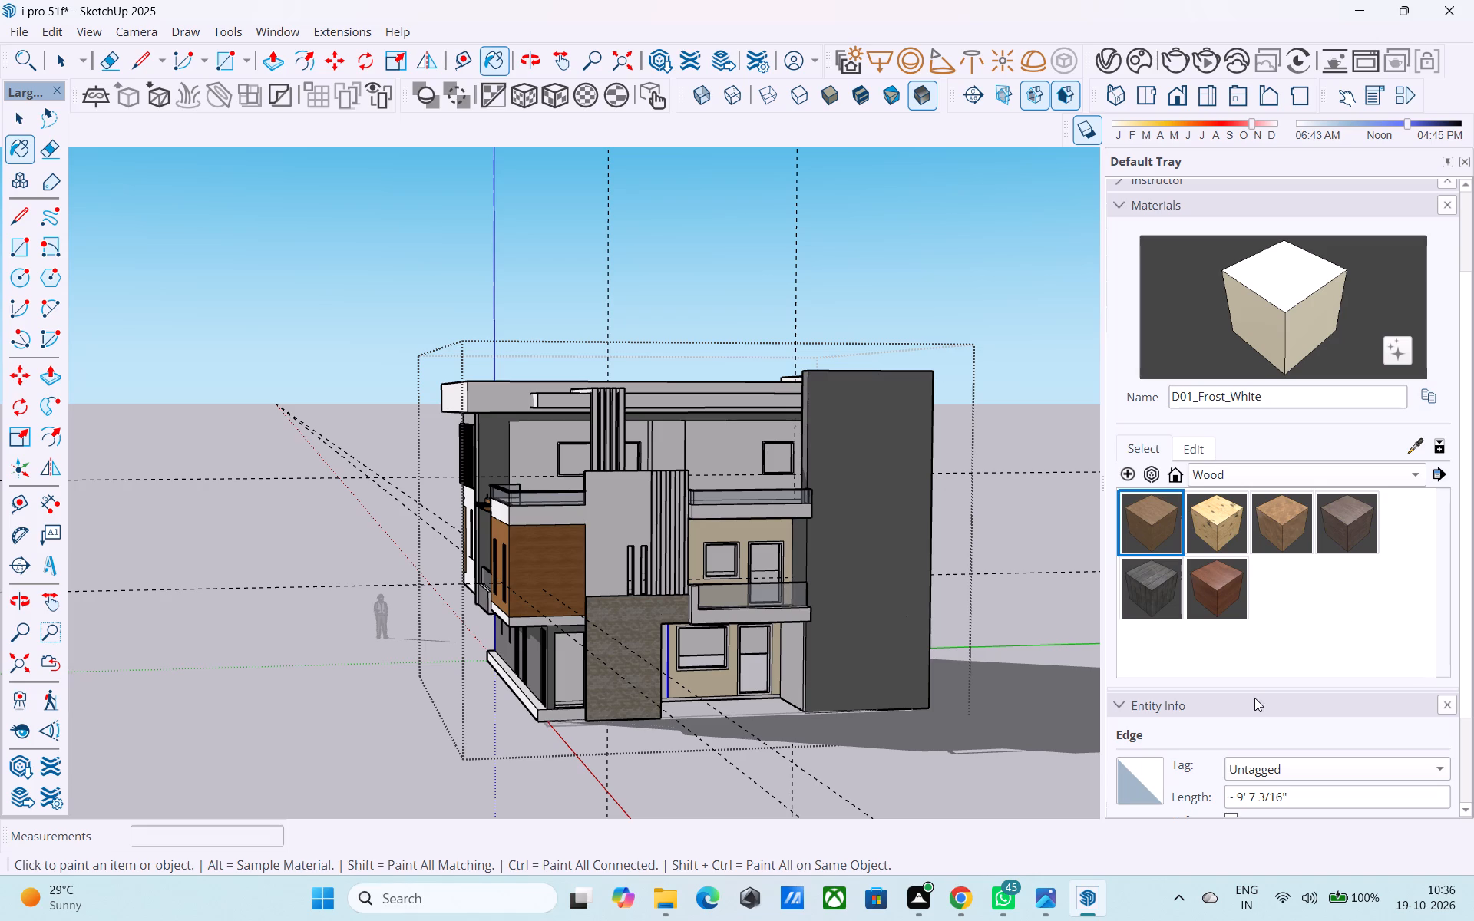
scroll(1353, 750, down, 3)
scroll(1437, 668, up, 1)
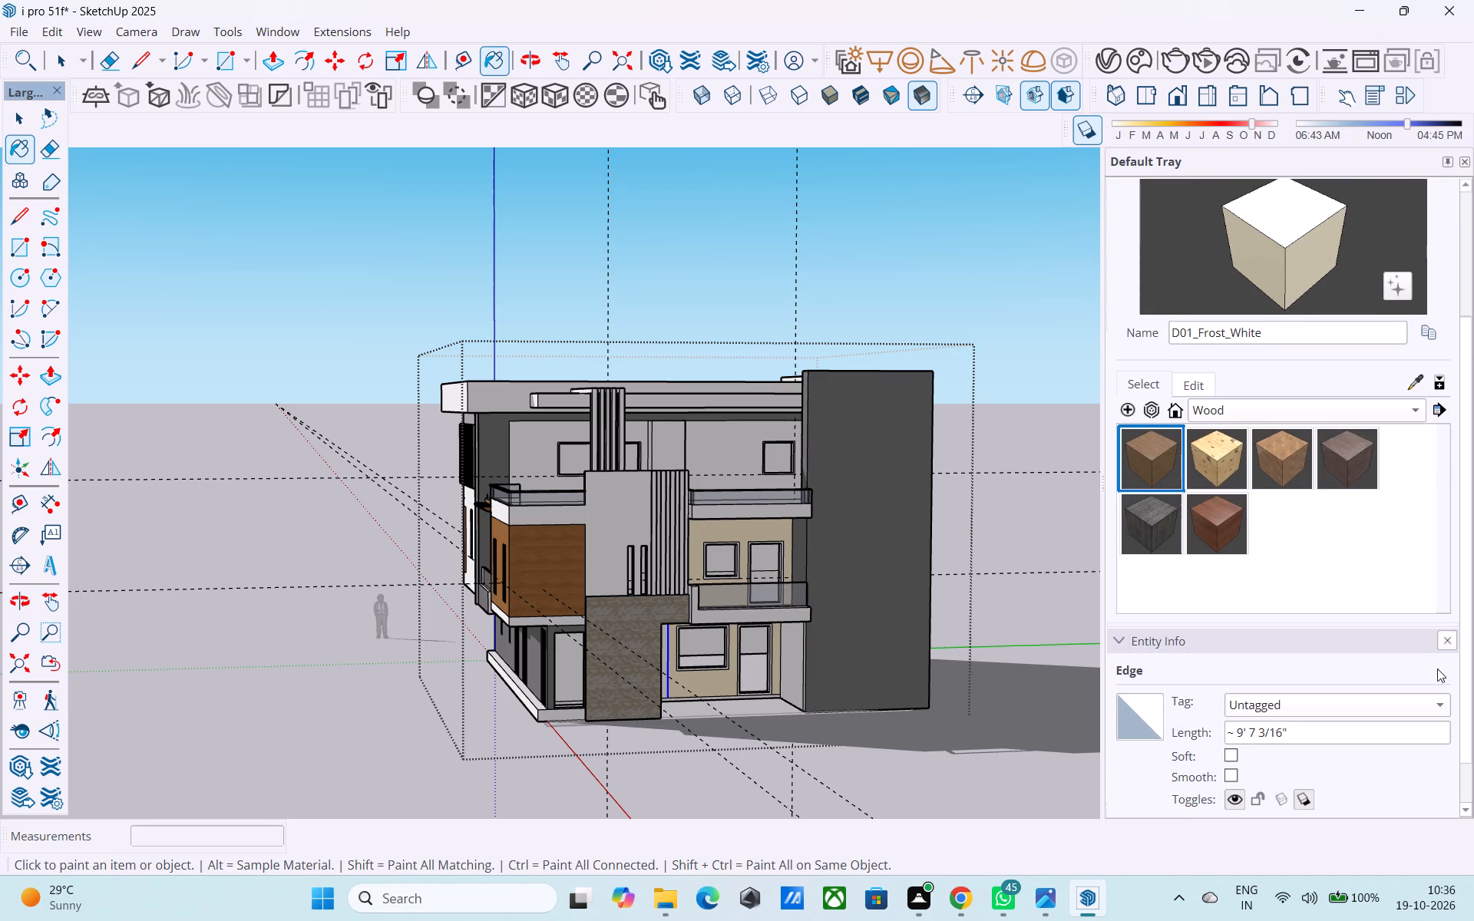
scroll(1259, 595, up, 1)
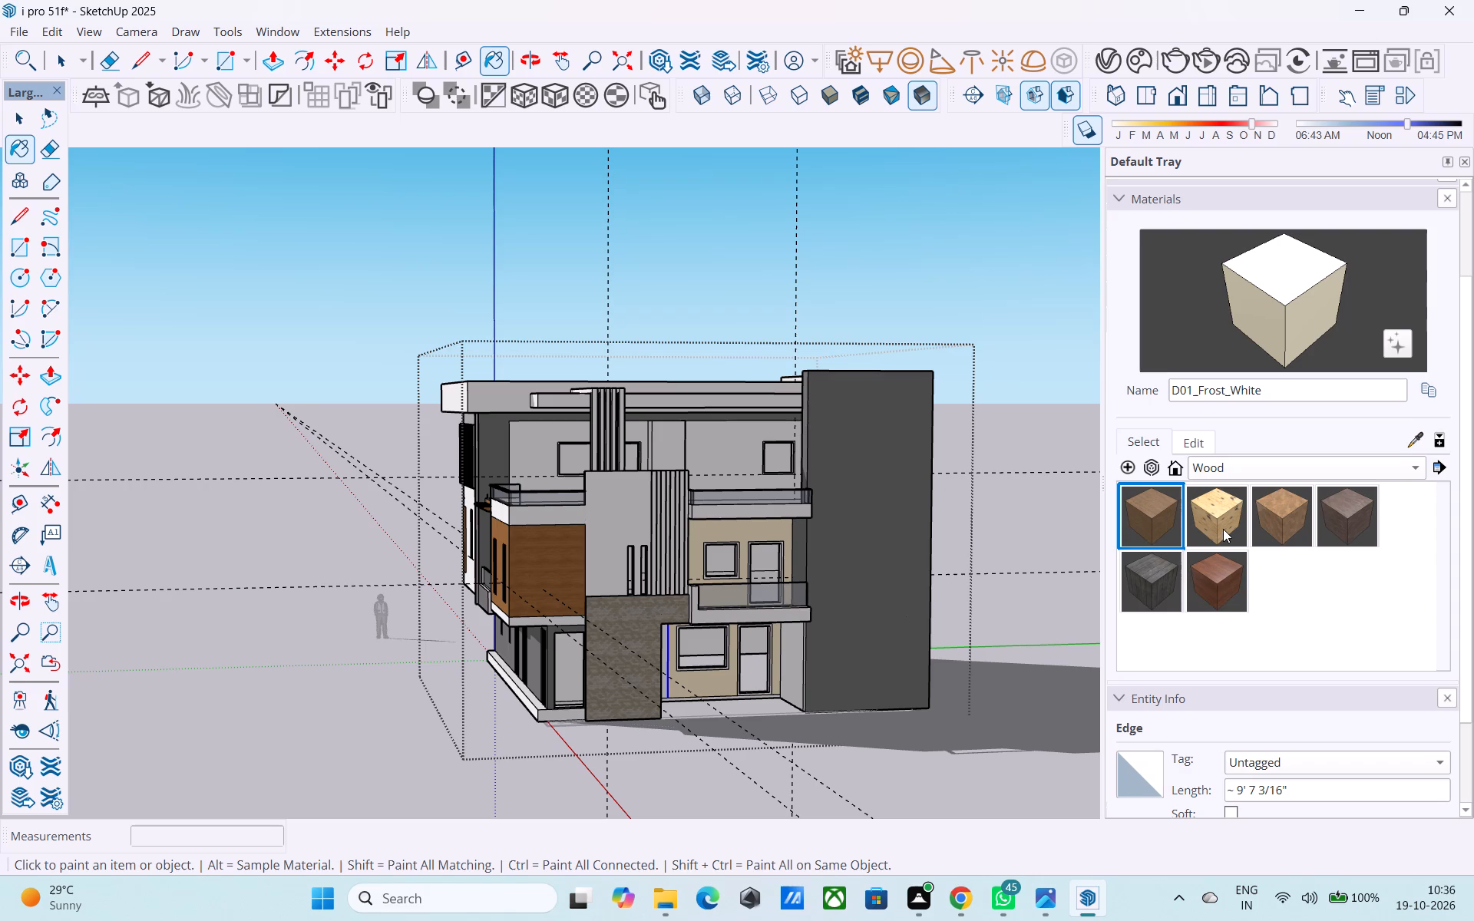
click(1214, 576)
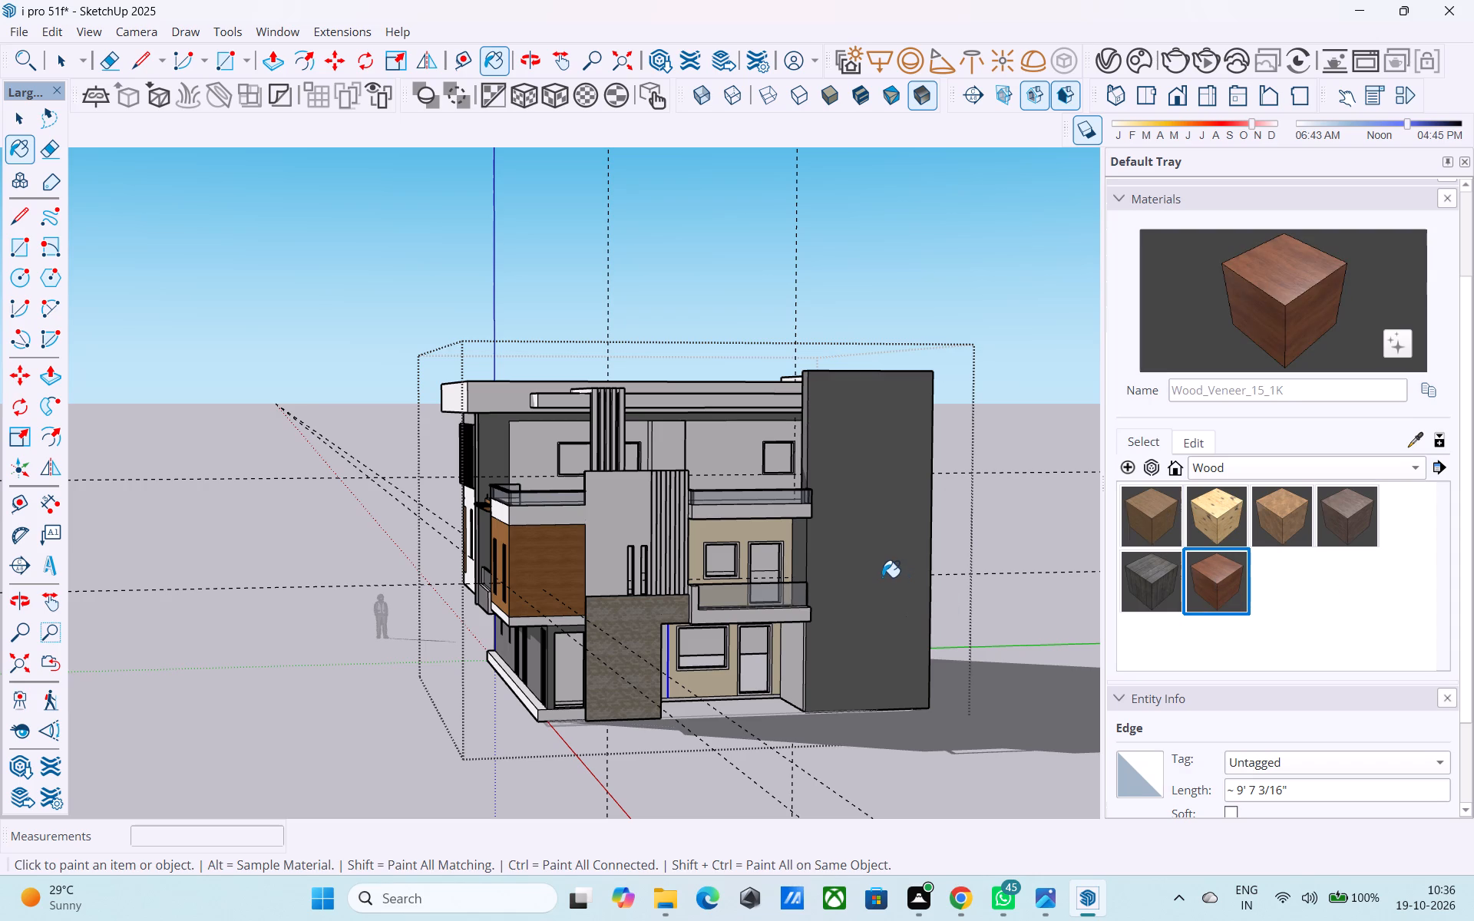
middle_drag(881, 576, 938, 520)
scroll(783, 668, up, 6)
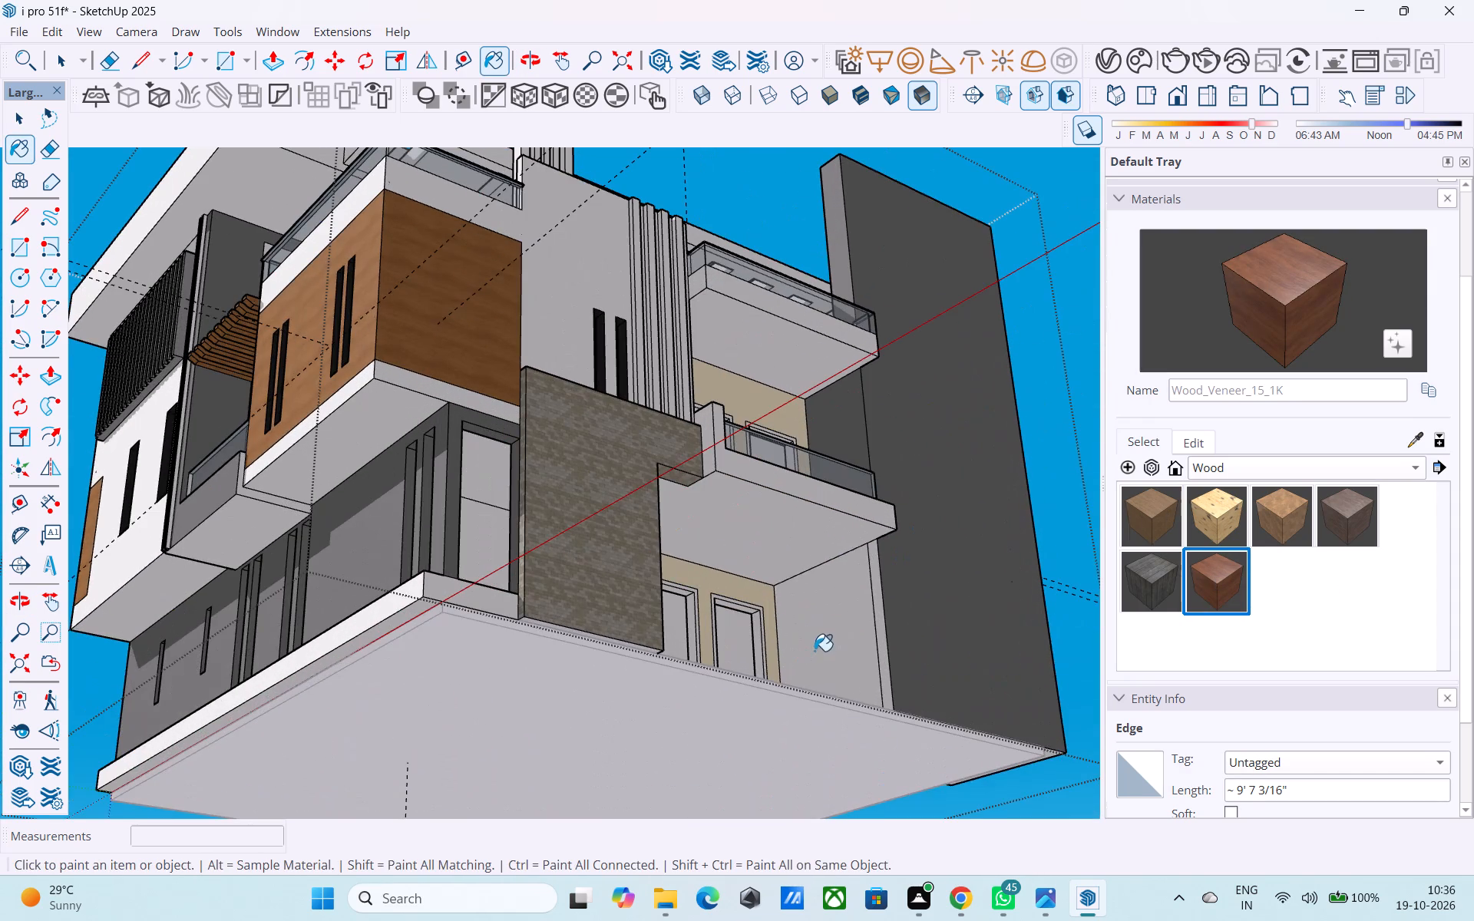
click(815, 651)
click(760, 559)
Examine the facade and the tall end wall from several angles to judge the wood veneer against the other finishes.
scroll(809, 524, down, 3)
shift+middle_drag(814, 542, 659, 814)
middle_drag(698, 784, 760, 708)
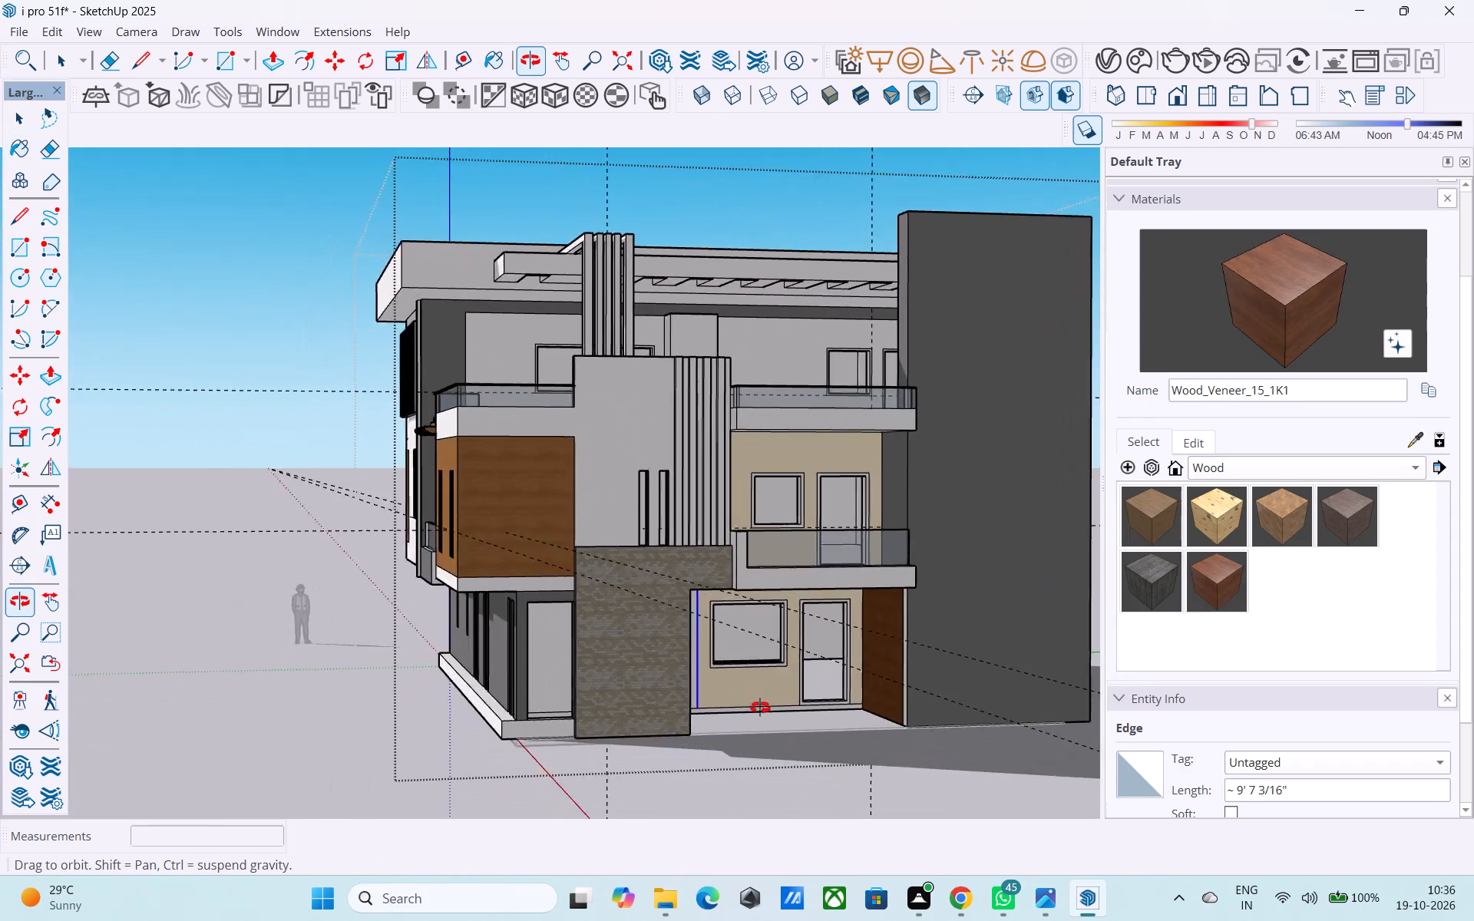
middle_drag(760, 708, 894, 748)
shift+middle_drag(980, 600, 987, 682)
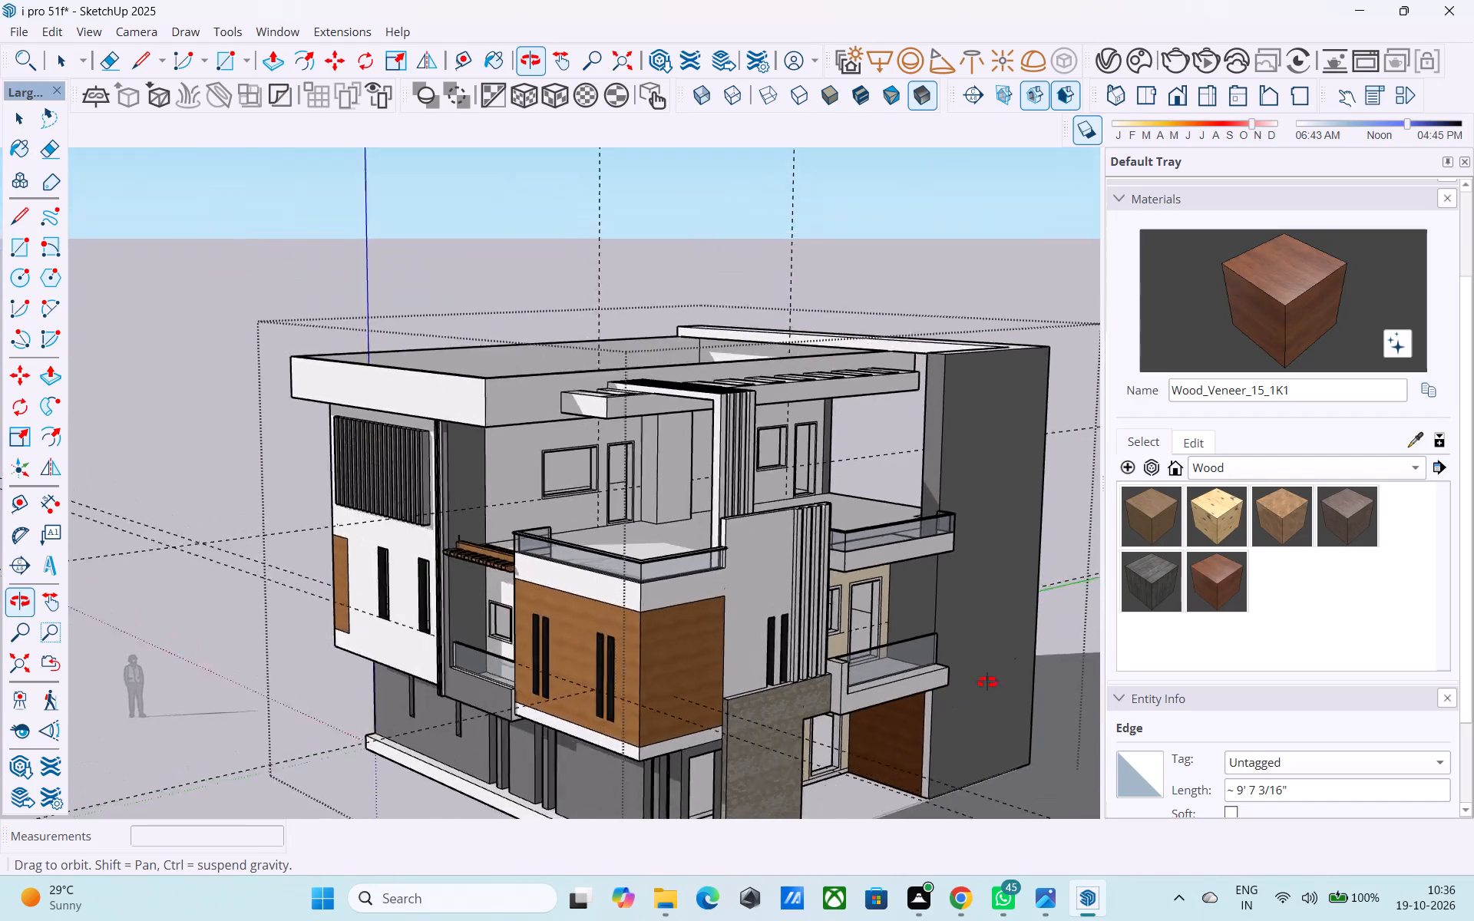
shift+middle_drag(987, 682, 961, 678)
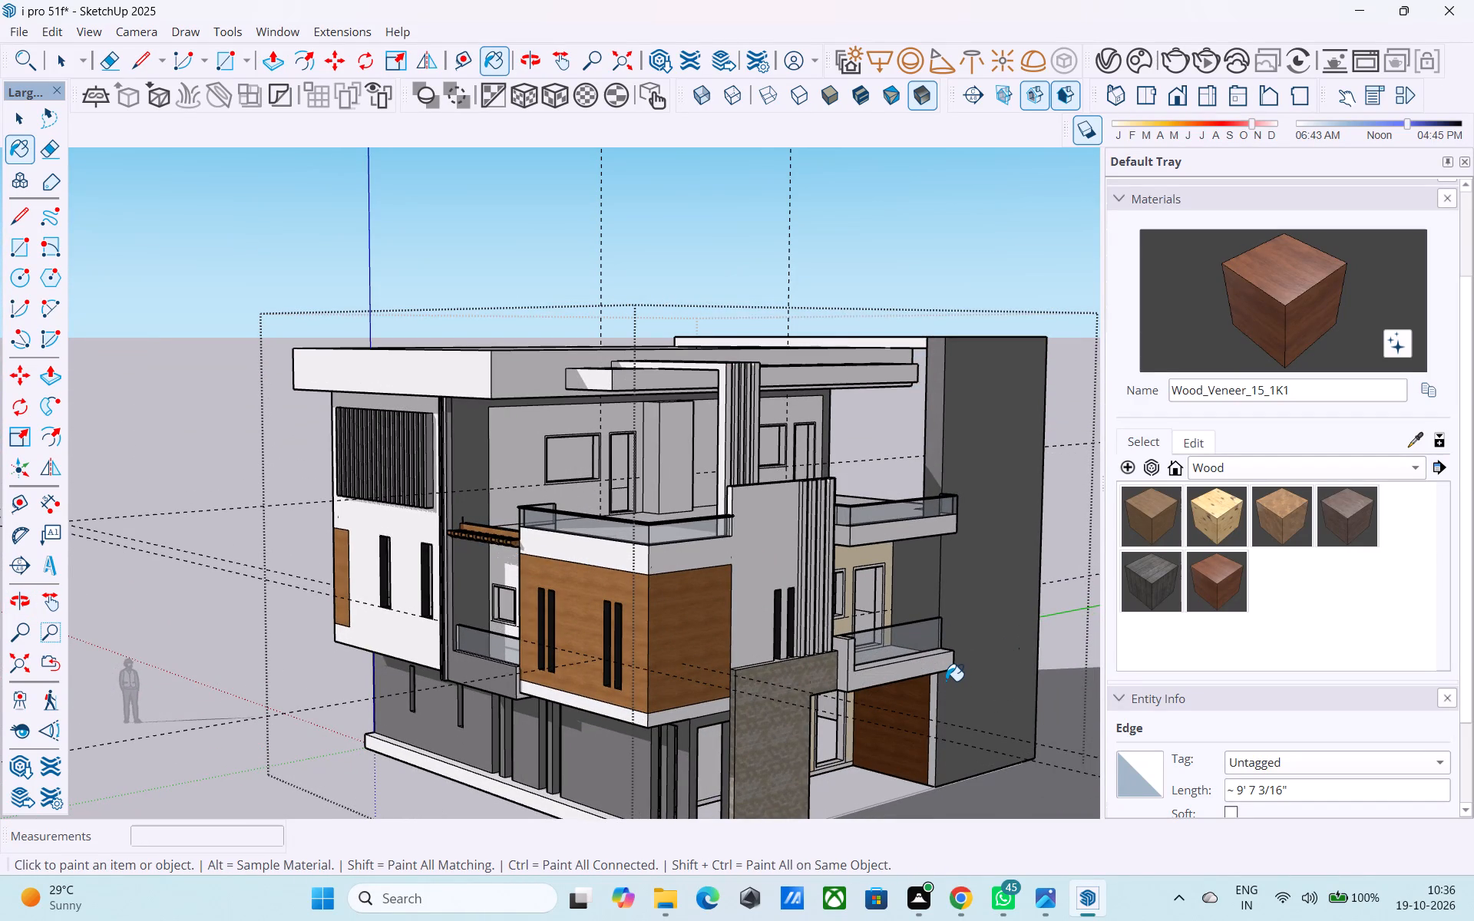
middle_drag(897, 446, 937, 434)
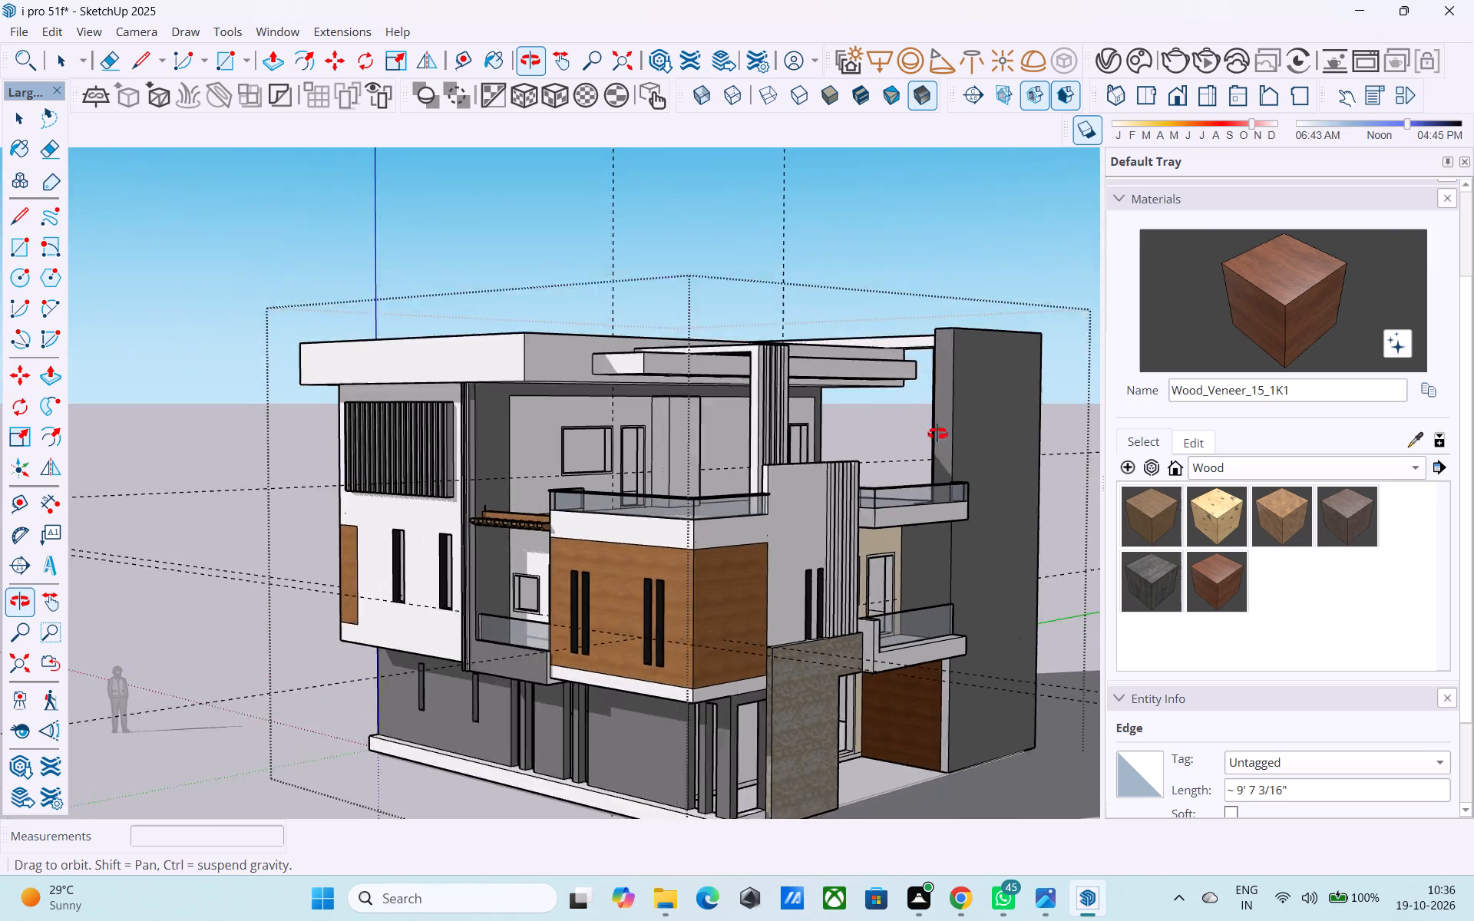
middle_drag(937, 434, 526, 507)
middle_drag(626, 473, 927, 438)
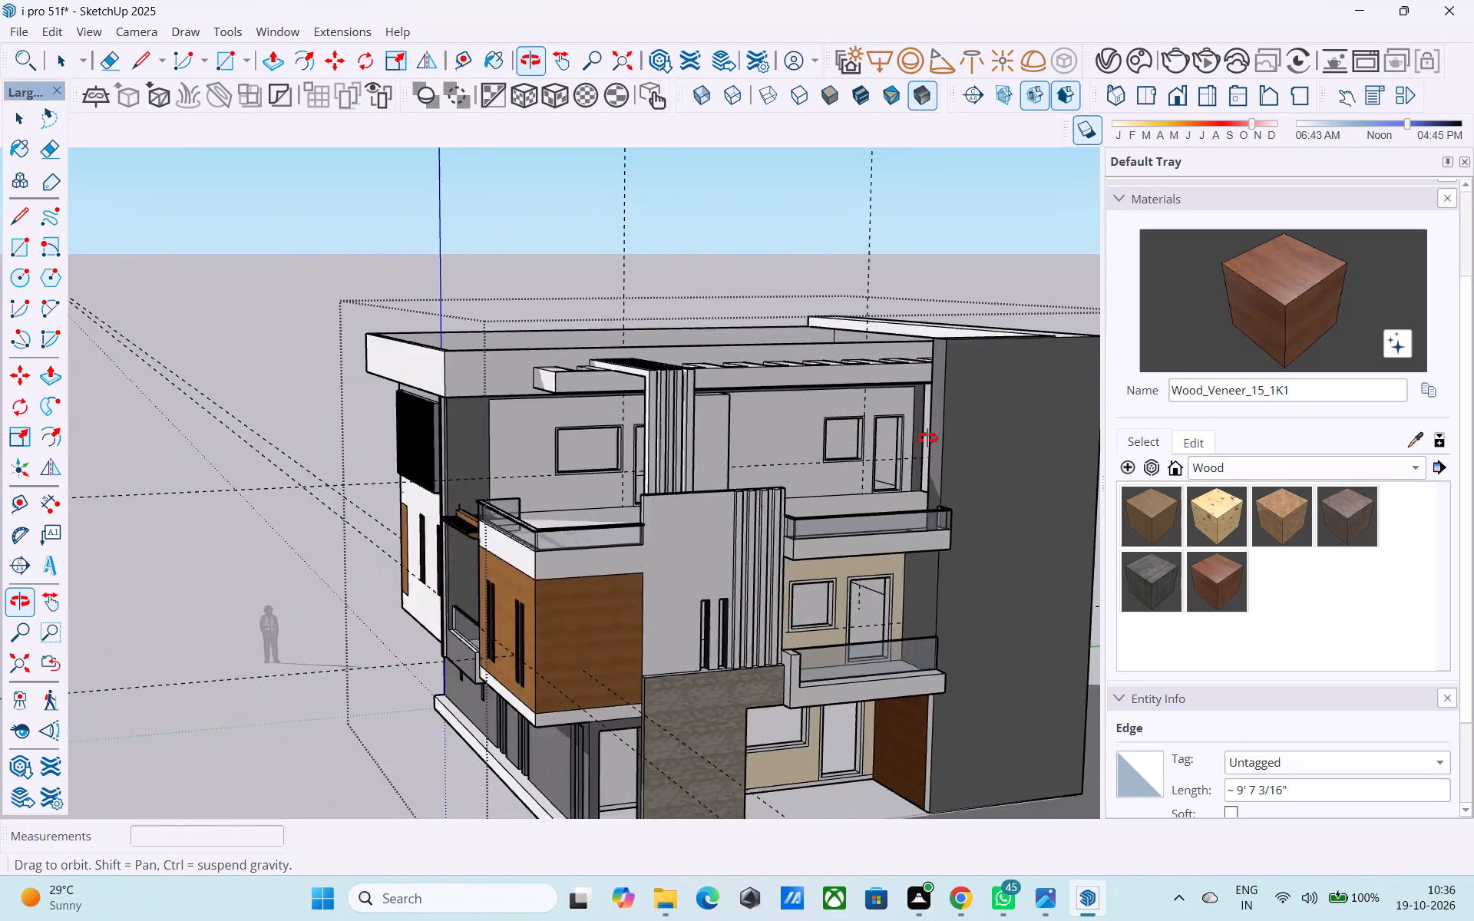
middle_drag(927, 438, 306, 402)
middle_drag(755, 421, 800, 422)
scroll(800, 422, down, 3)
middle_drag(797, 422, 766, 433)
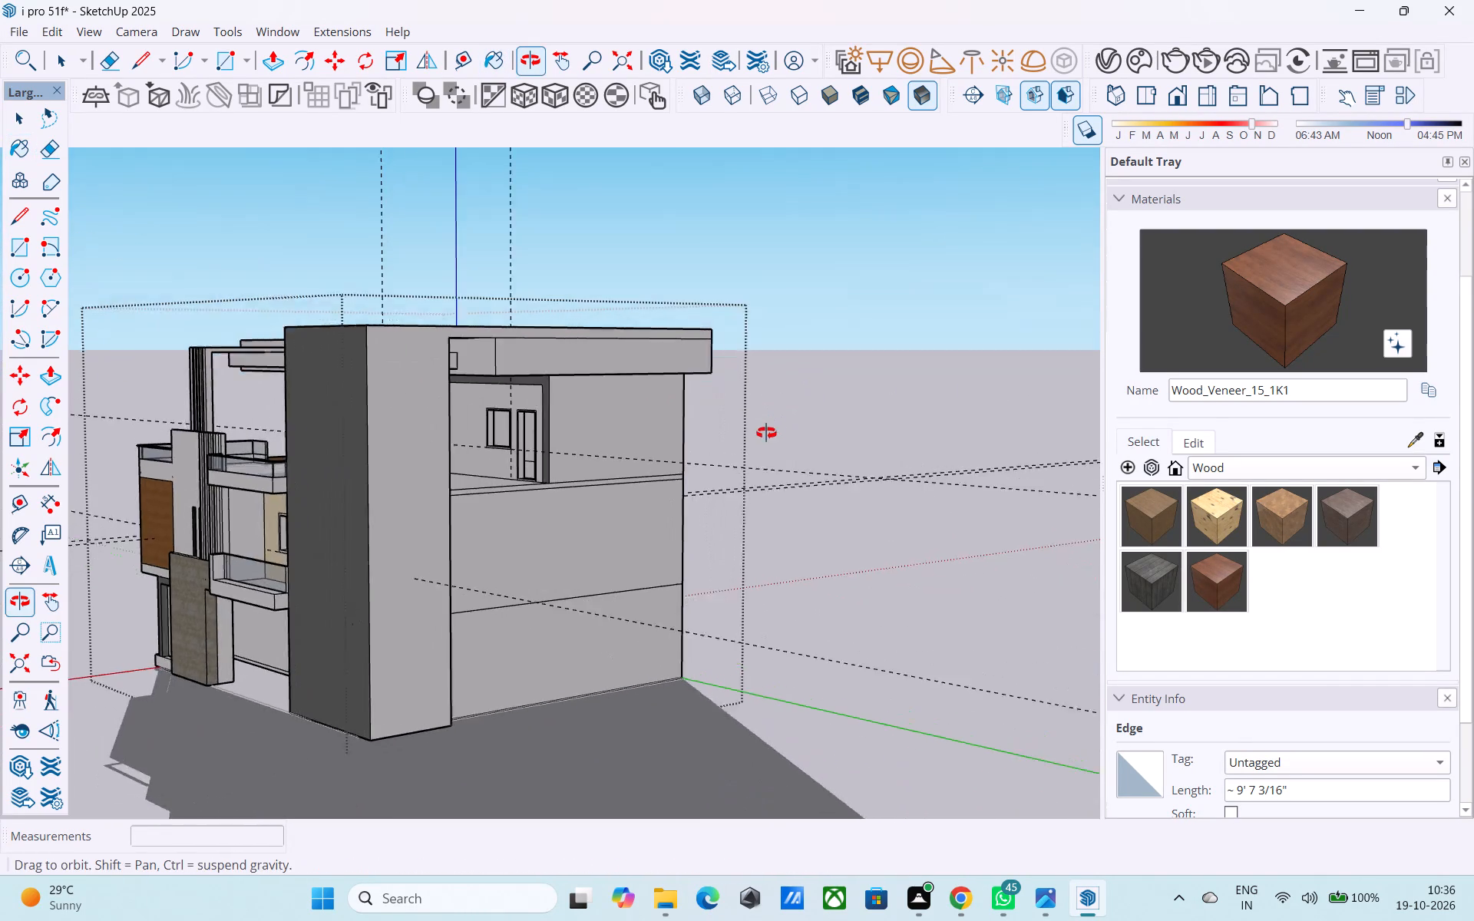
middle_drag(766, 433, 1218, 468)
scroll(871, 532, up, 3)
shift+middle_drag(871, 532, 783, 551)
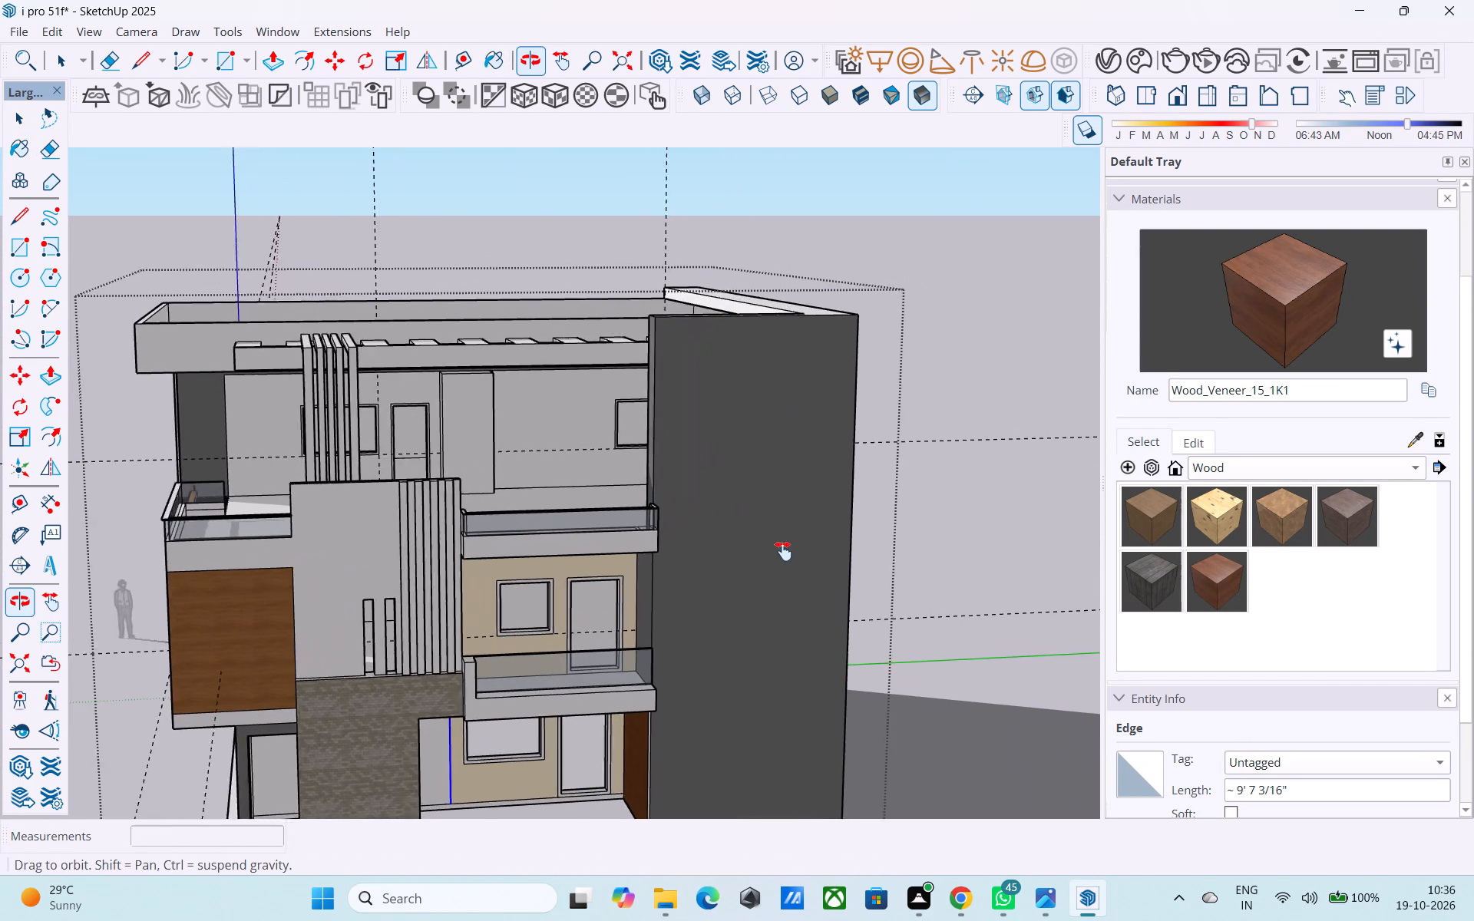
shift+middle_drag(783, 551, 945, 544)
scroll(934, 541, up, 1)
scroll(875, 515, down, 2)
shift+middle_drag(873, 515, 920, 490)
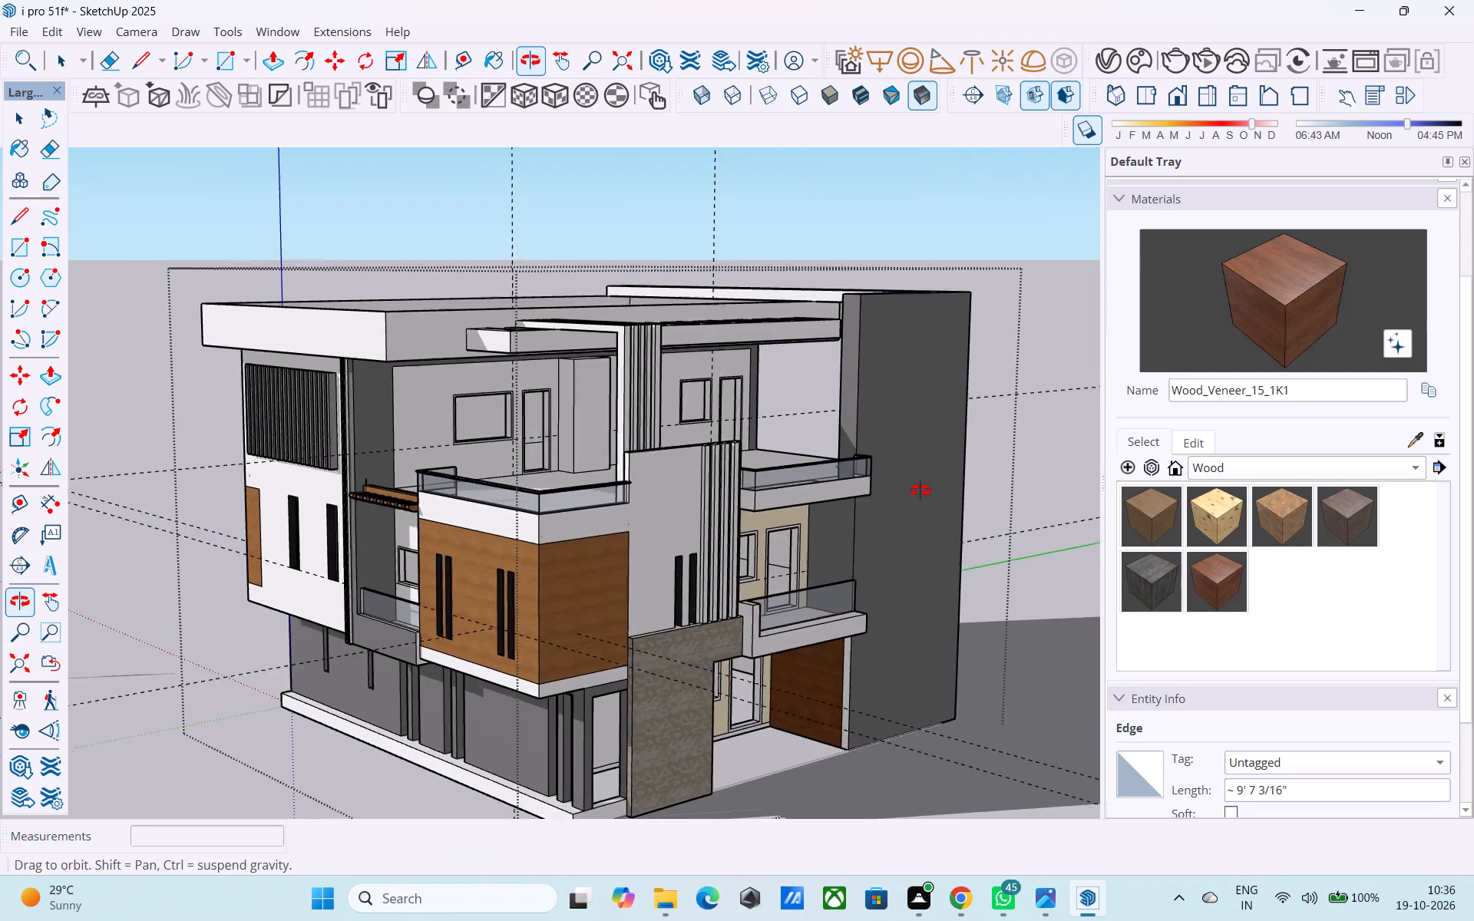
shift+middle_drag(920, 490, 924, 511)
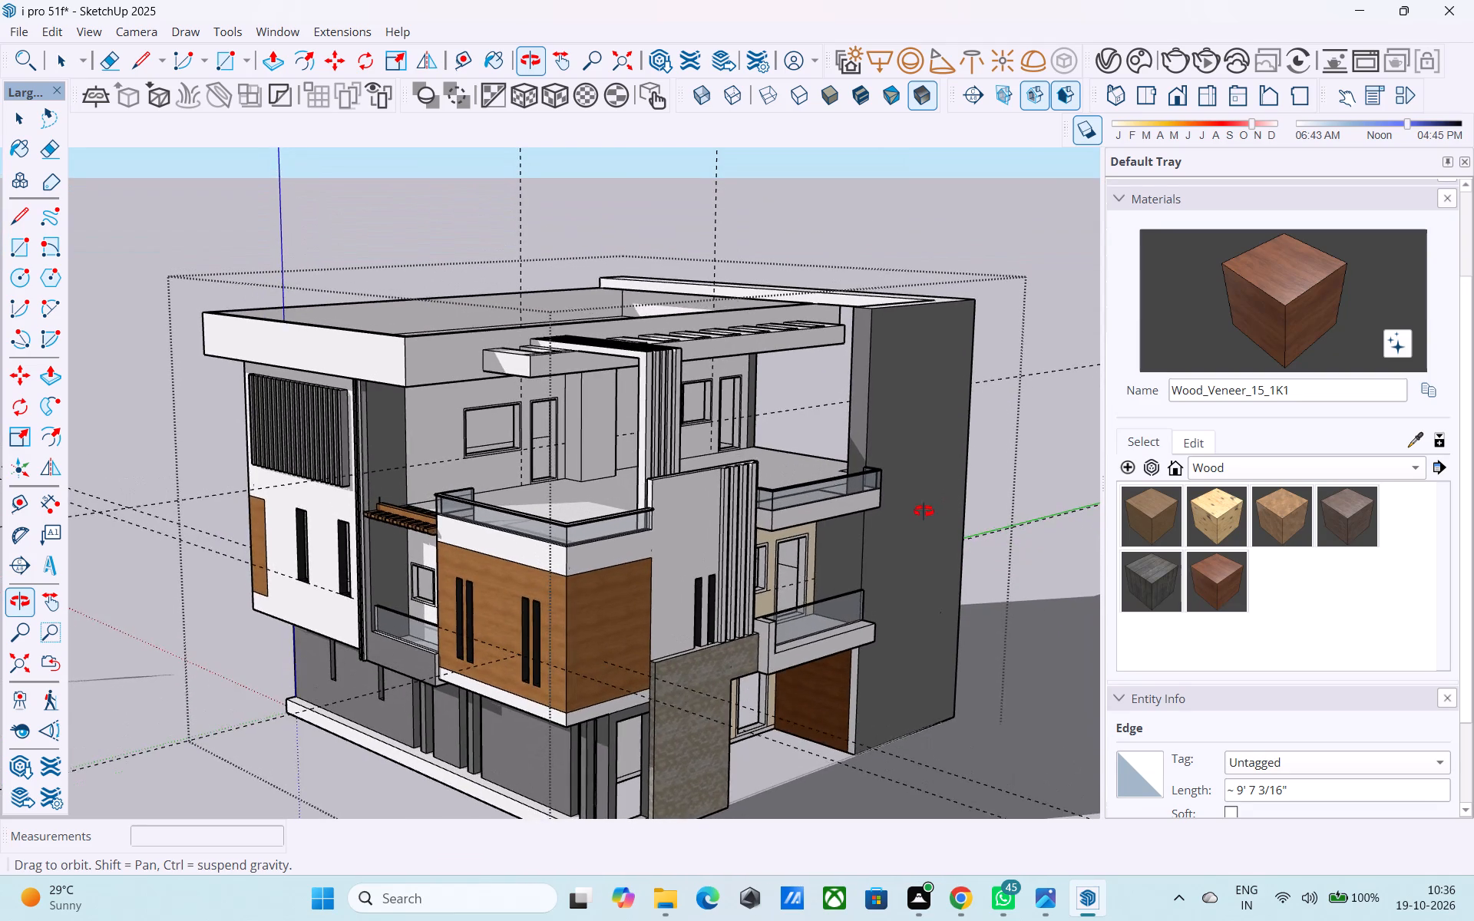
shift+middle_drag(924, 511, 921, 511)
scroll(917, 511, down, 2)
shift+middle_drag(912, 513, 920, 464)
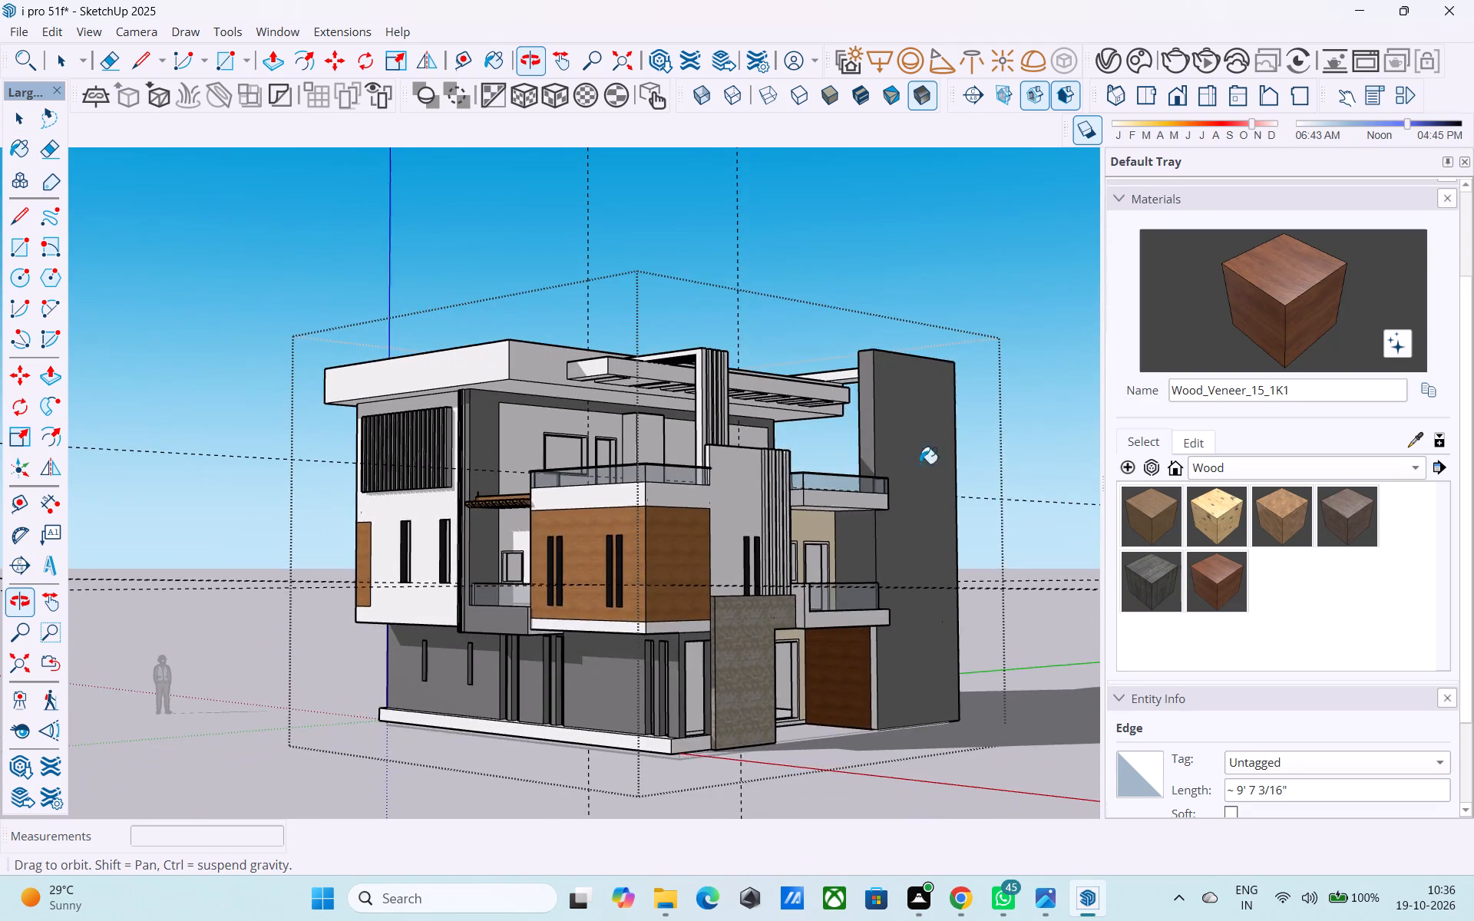
shift+middle_drag(920, 464, 920, 463)
scroll(911, 472, down, 1)
scroll(904, 480, up, 4)
scroll(901, 490, down, 2)
shift+middle_drag(905, 491, 739, 525)
Offset the border of the tall graphite end wall's front face inward by 1'.
key(space)
click(1000, 504)
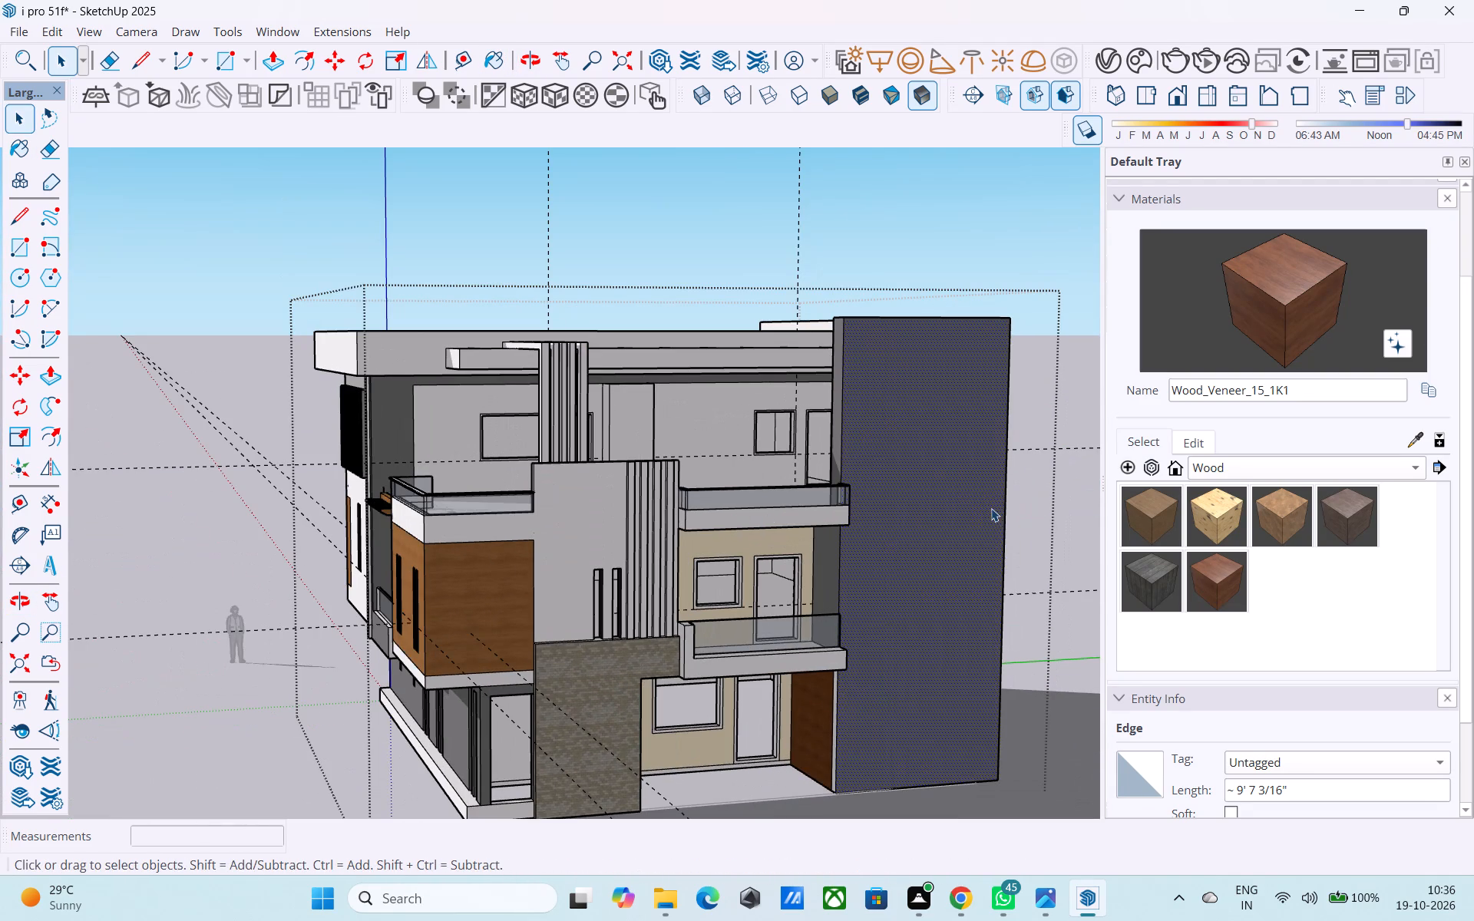
key(f)
click(967, 513)
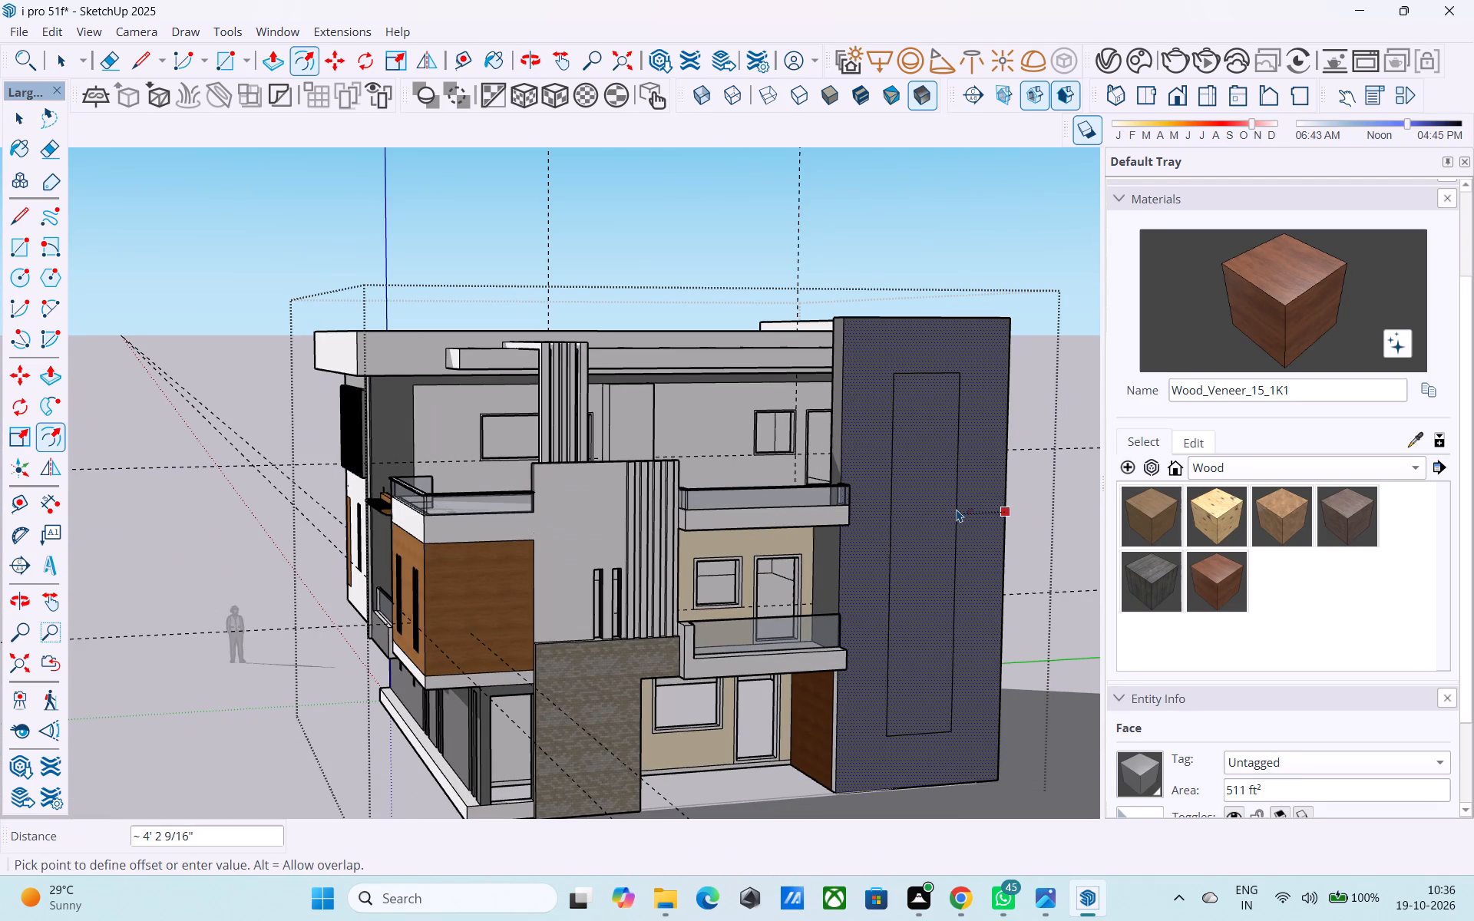
text(1')
key(Return)
Draw a diagonal line about 21' 9" long across the tall end wall's inset panel, sloping down toward the outer edge.
scroll(950, 506, down, 2)
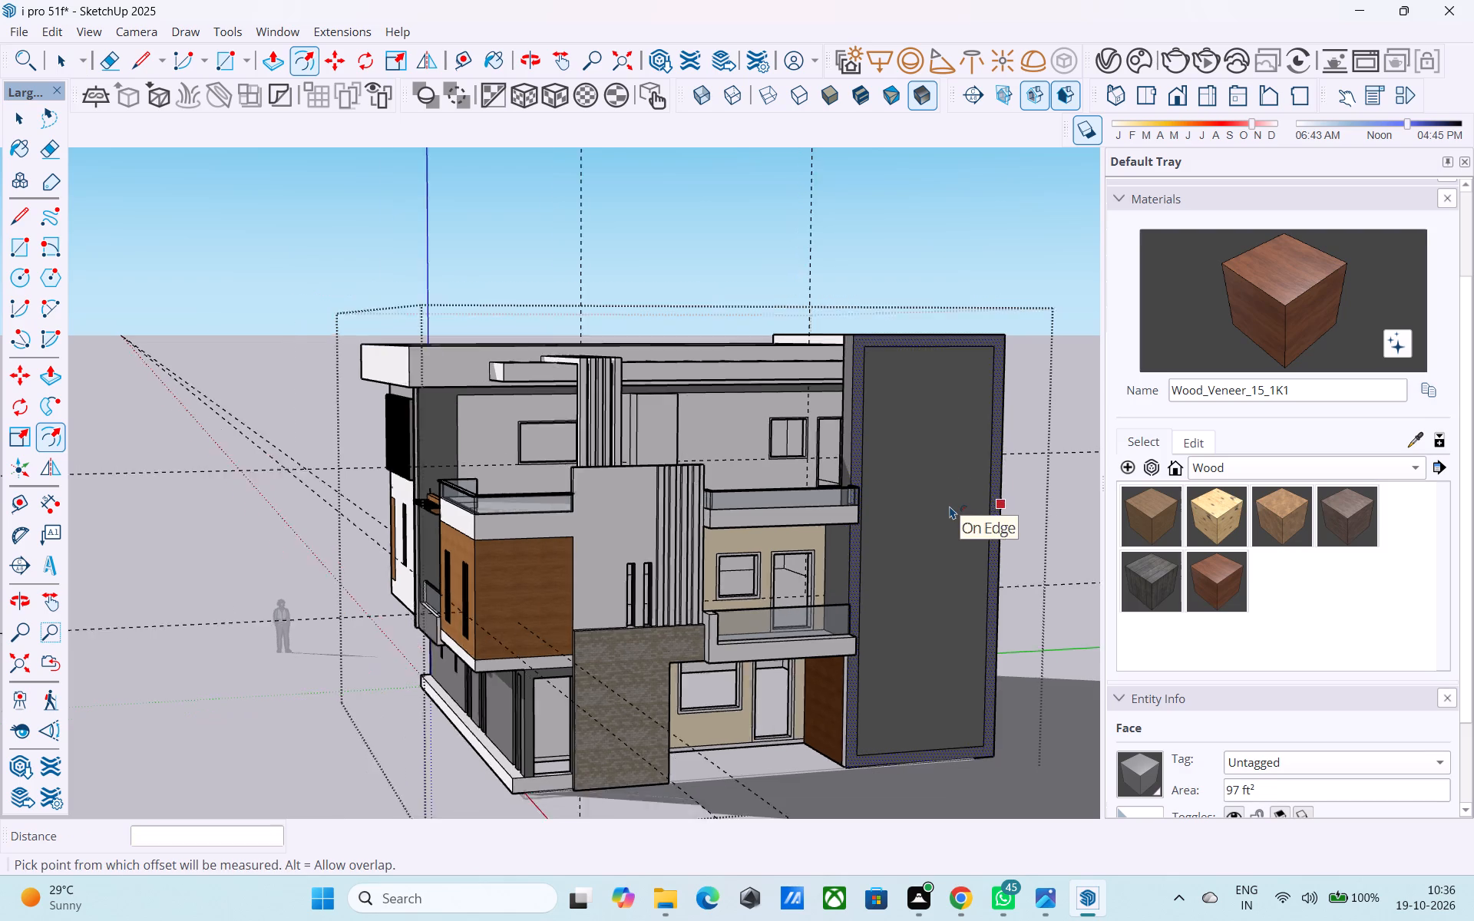
middle_drag(950, 506, 1039, 571)
scroll(955, 586, up, 2)
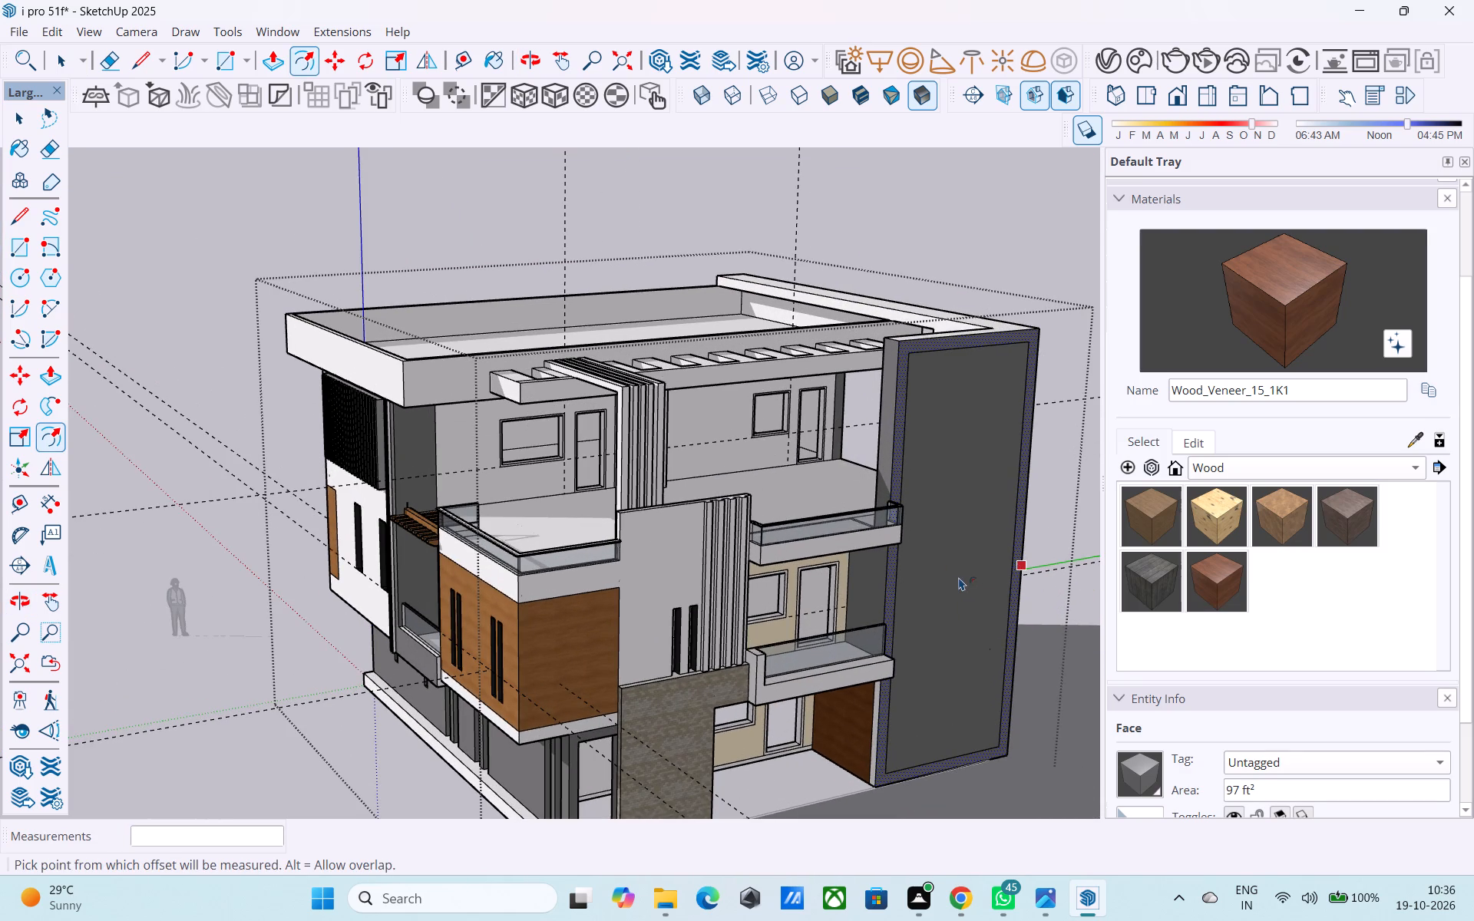
middle_drag(959, 577, 669, 555)
scroll(650, 545, up, 1)
key(space)
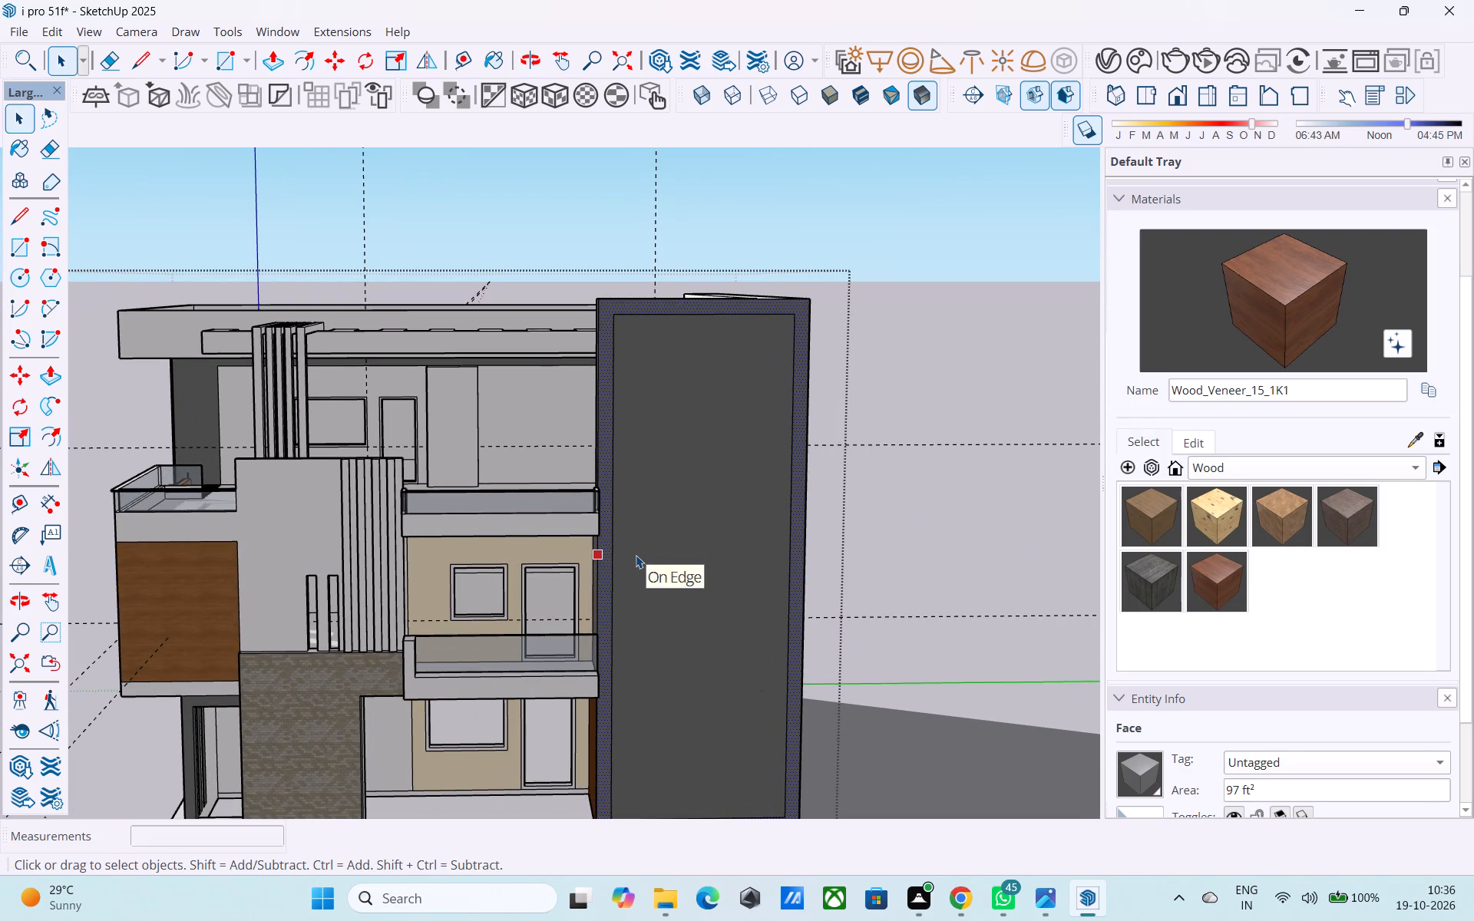
key(l)
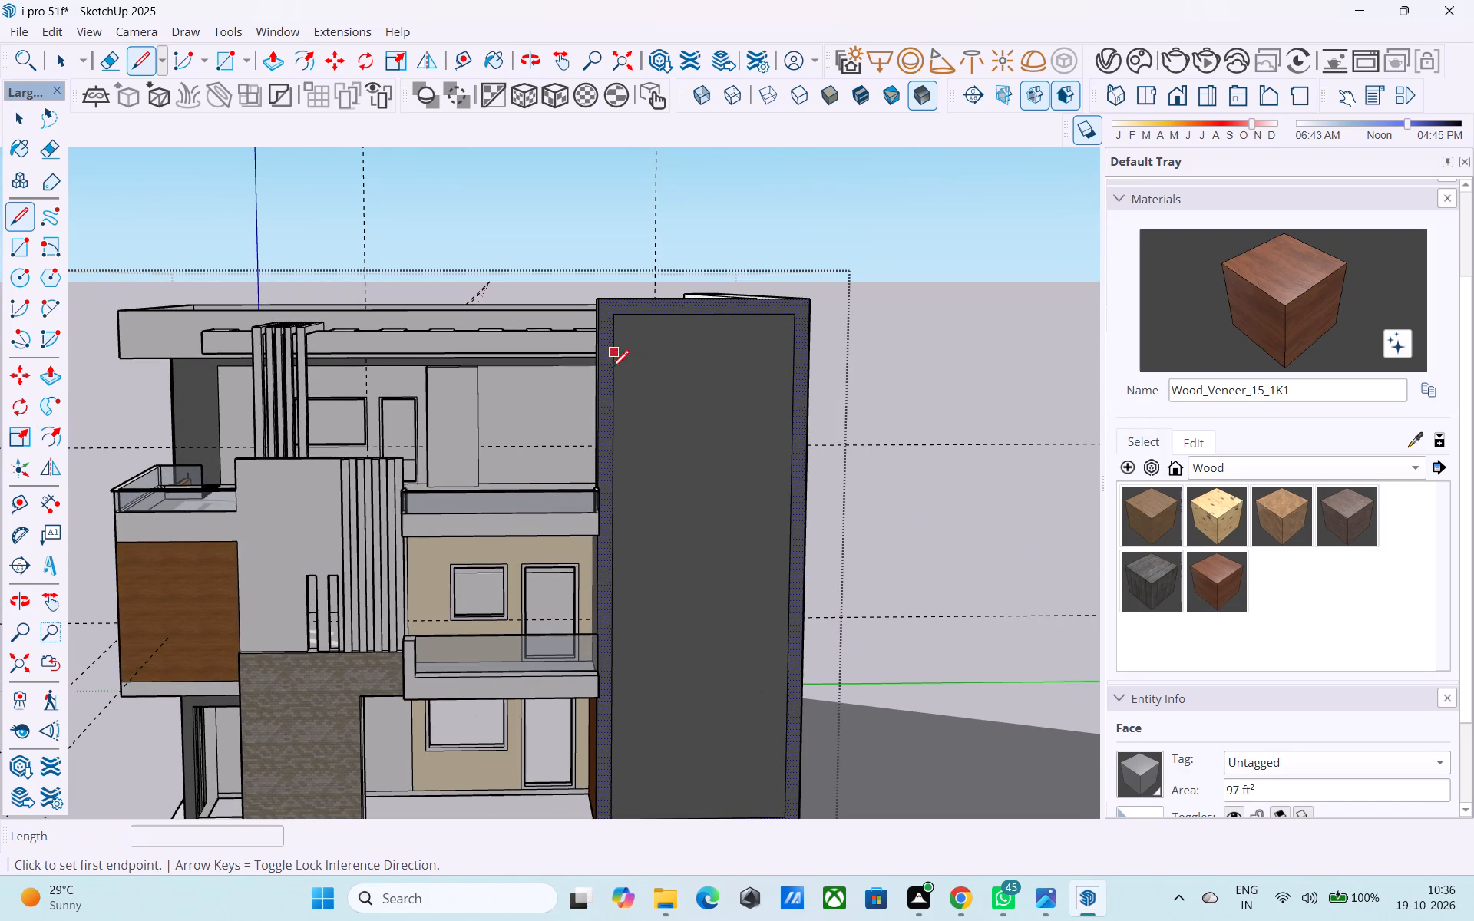
click(613, 398)
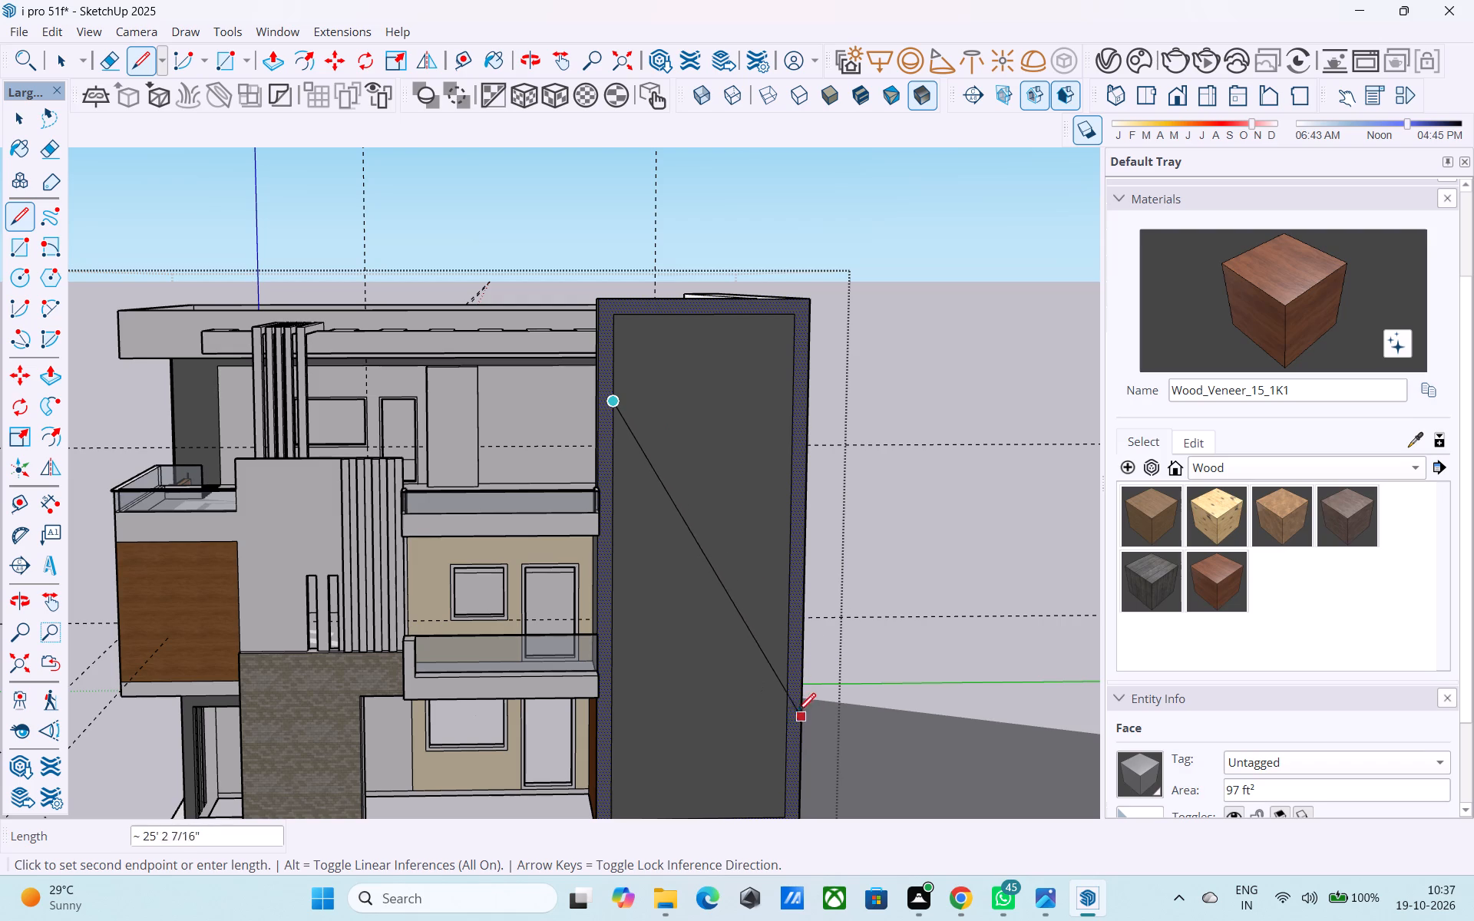
click(790, 667)
key(space)
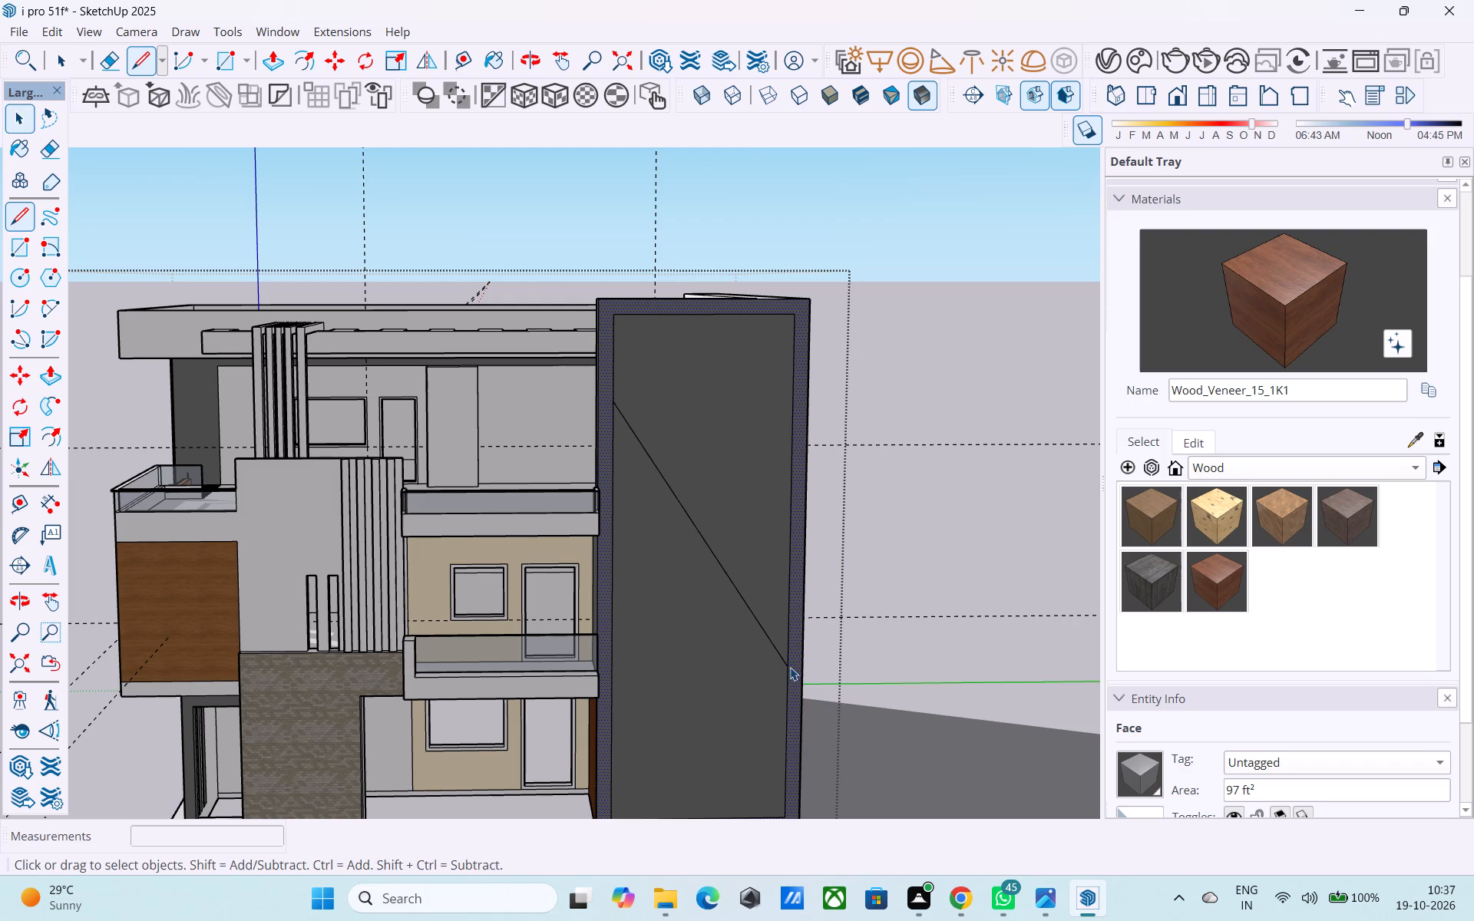
Copy the diagonal line 2' straight down on the tall end wall's inset panel and leave the group.
click(784, 662)
text(nm)
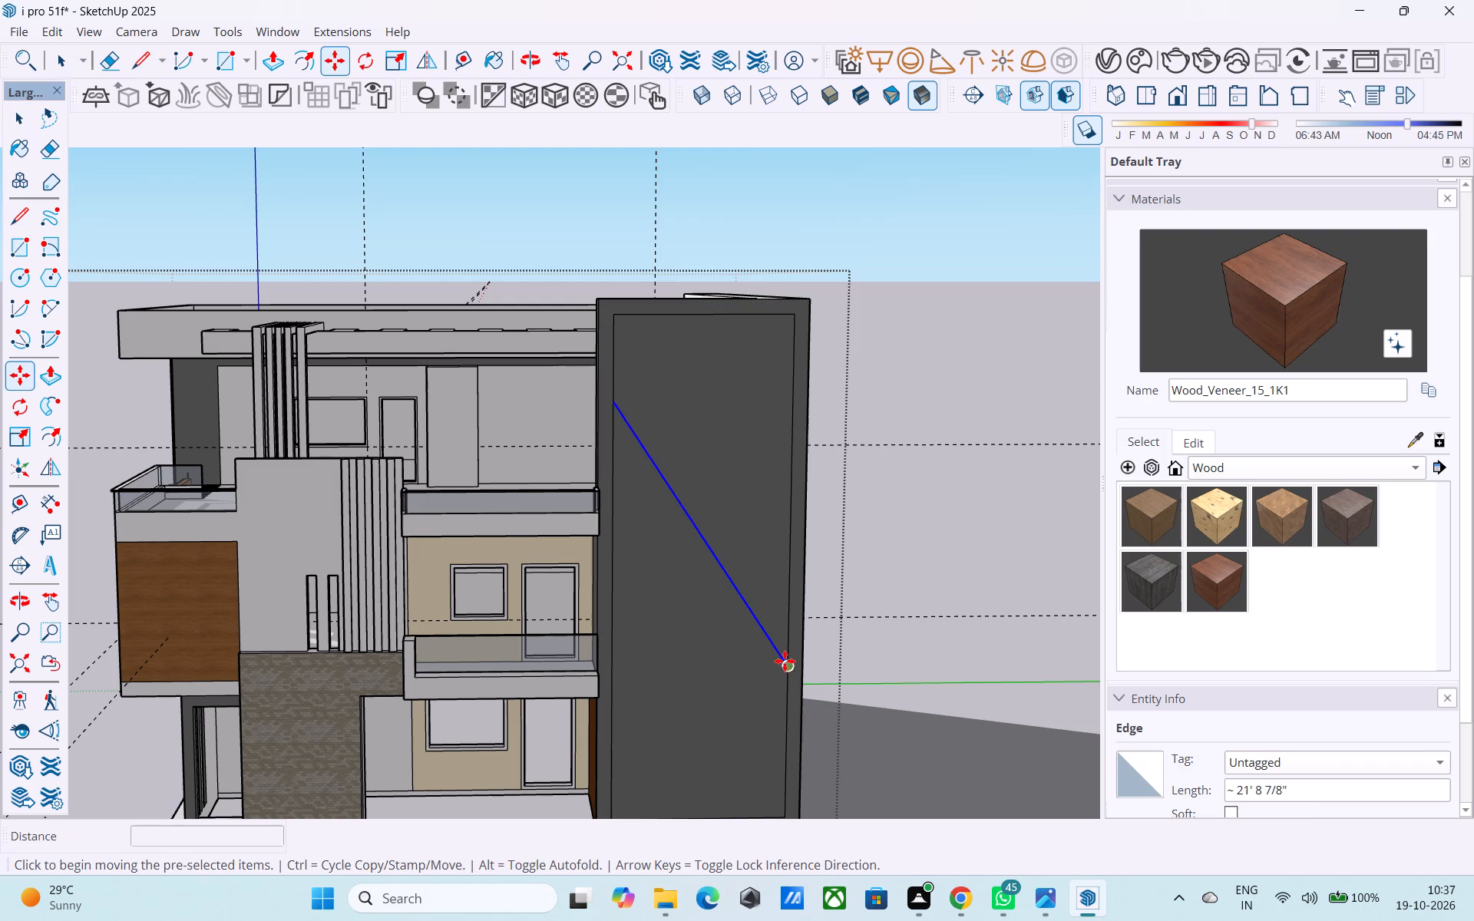
click(785, 665)
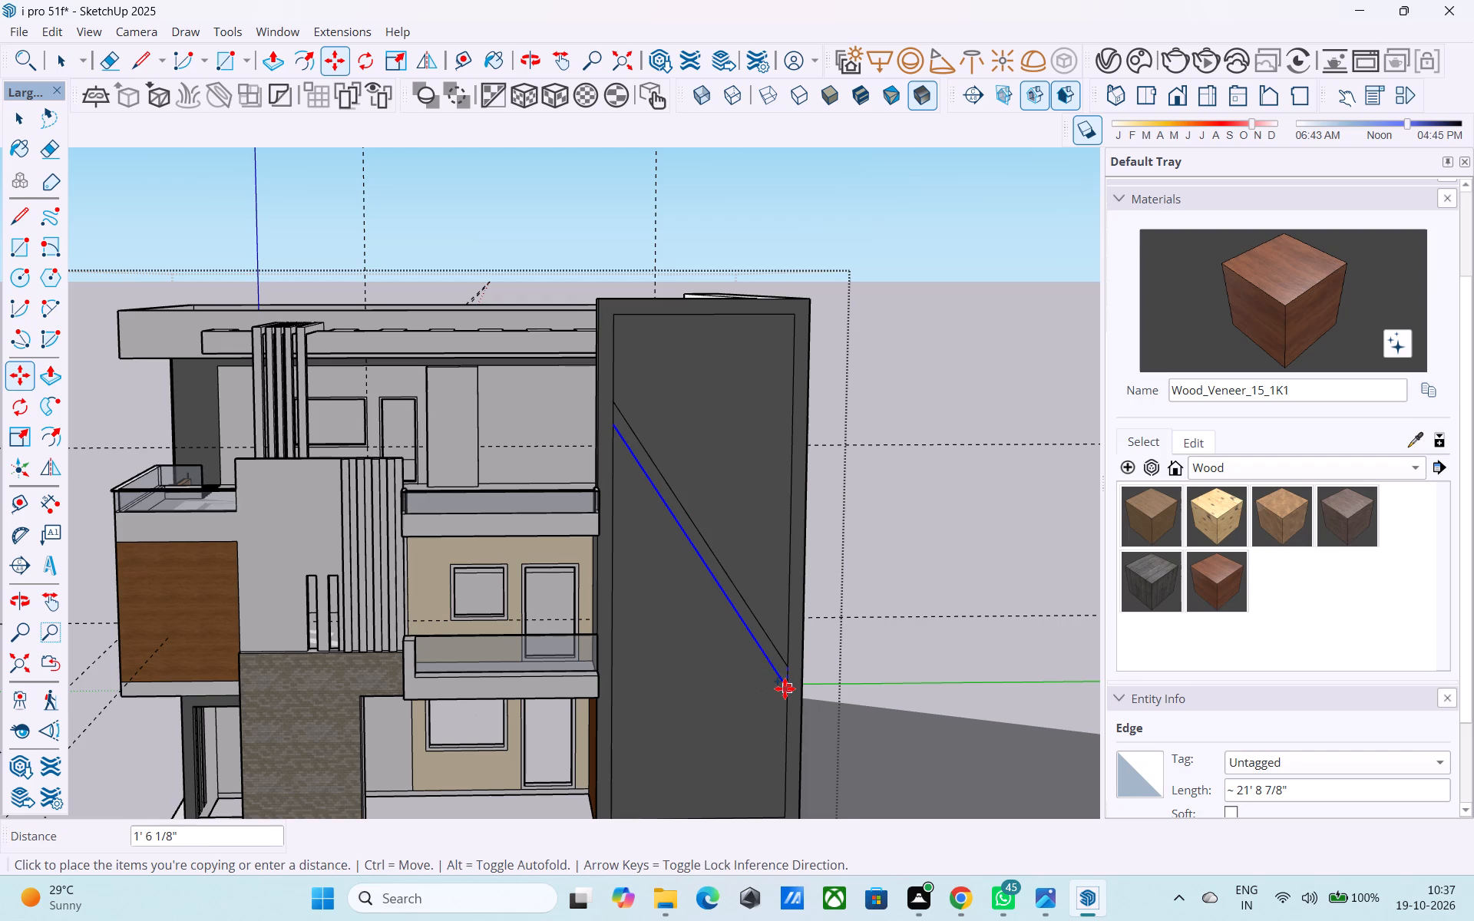
scroll(785, 688, up, 5)
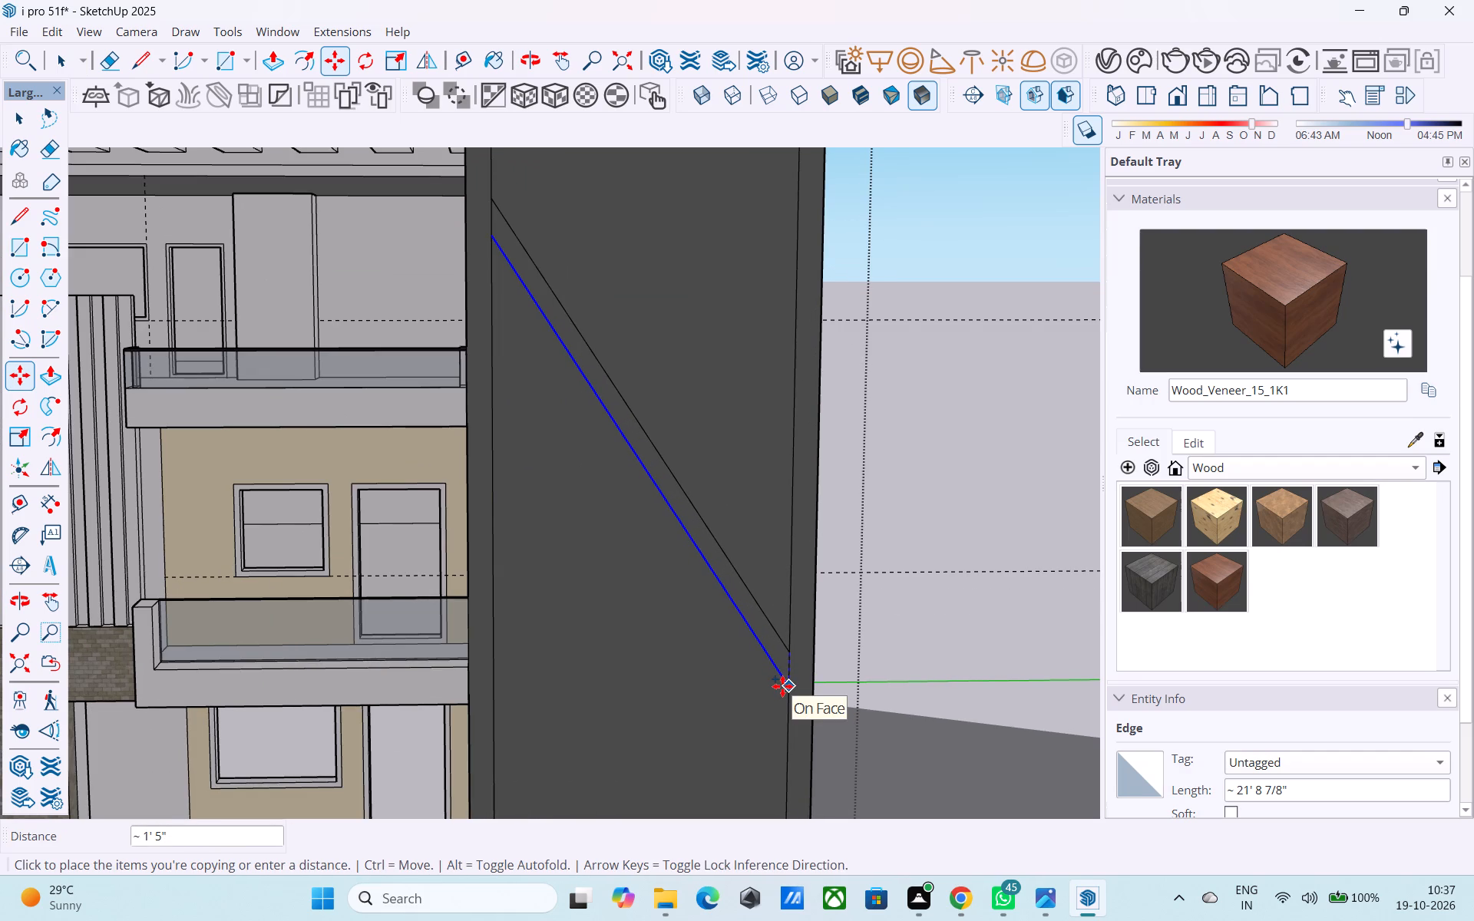
text(2')
key(Return)
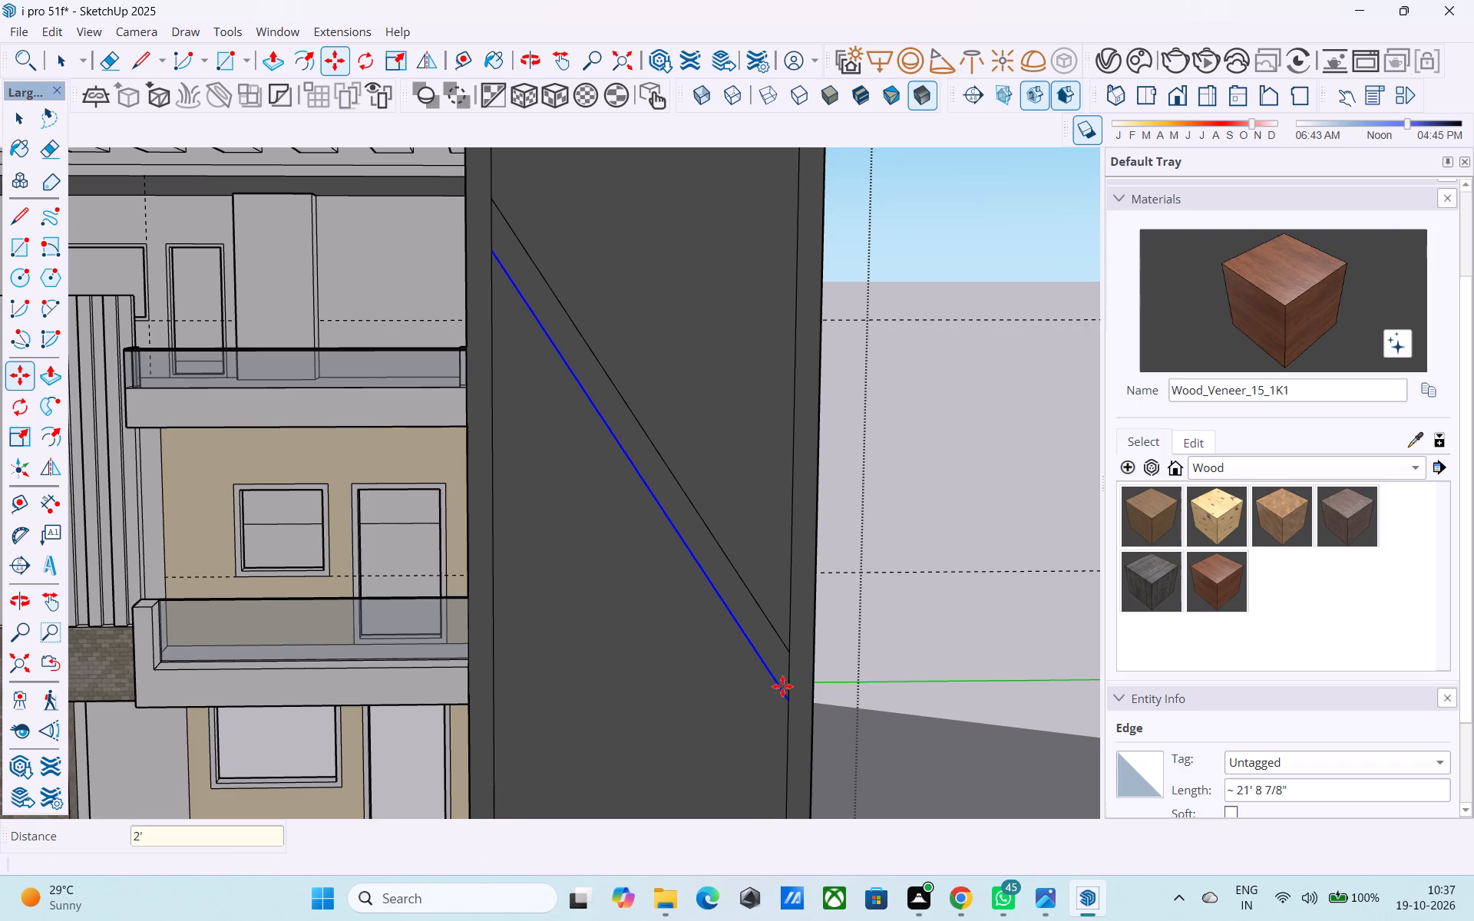
key(space)
scroll(780, 689, down, 12)
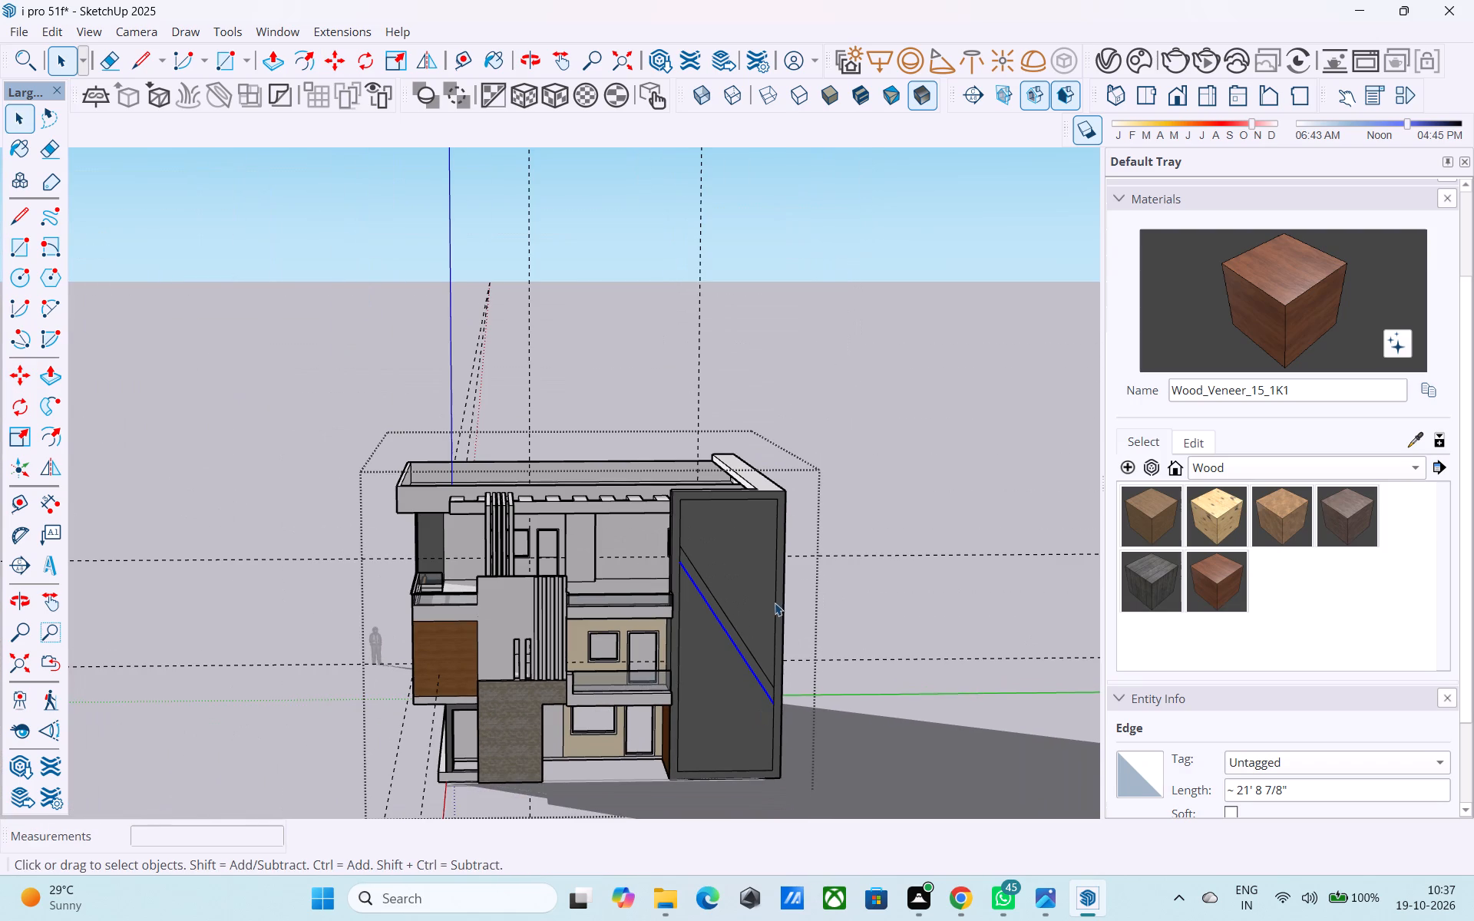
click(775, 602)
middle_drag(811, 593, 870, 567)
click(937, 496)
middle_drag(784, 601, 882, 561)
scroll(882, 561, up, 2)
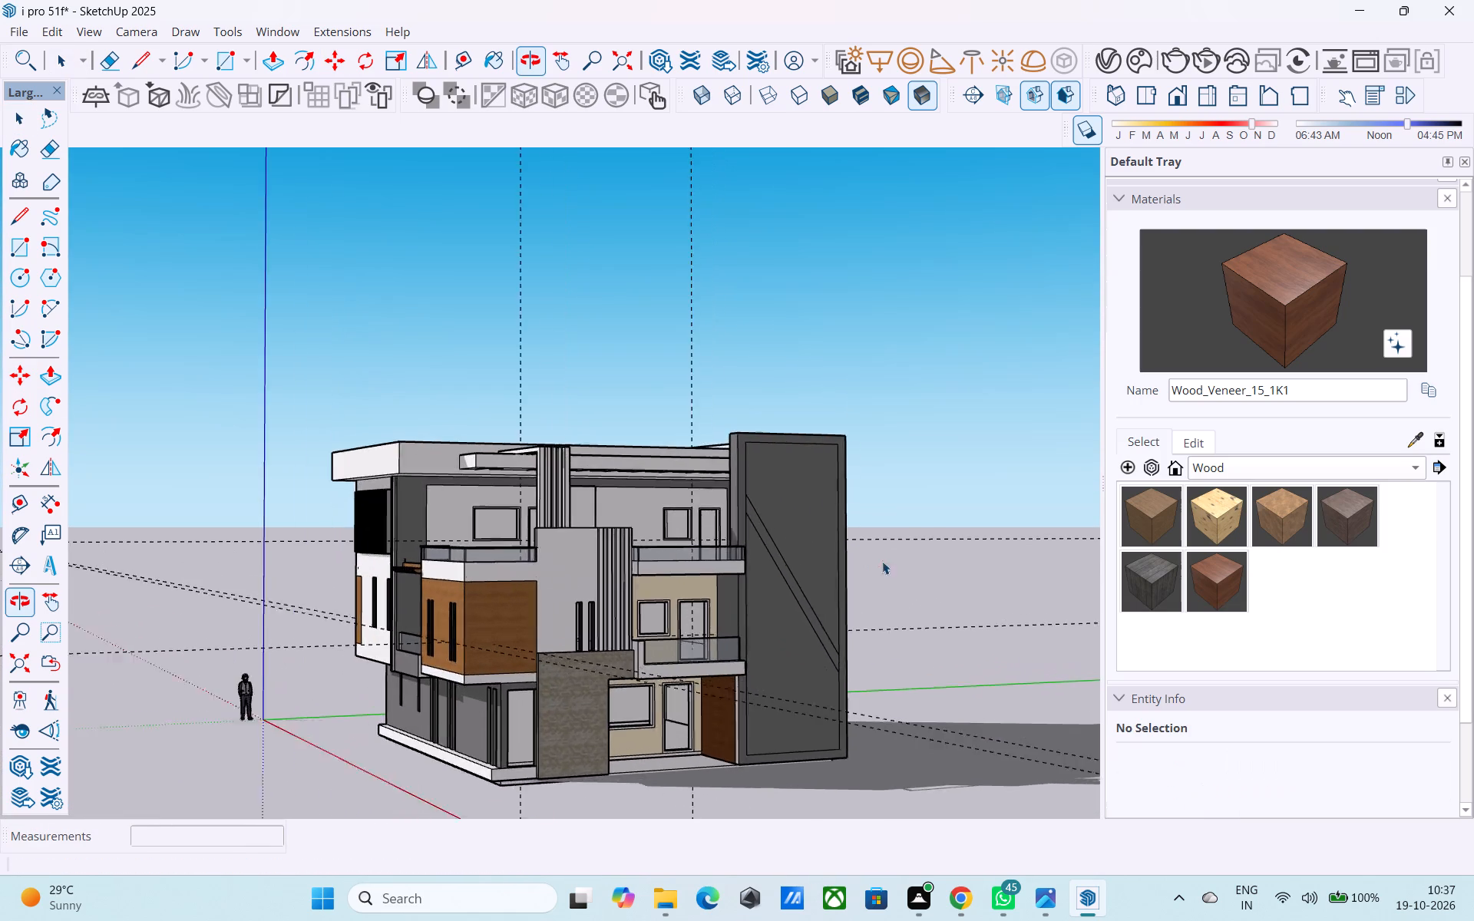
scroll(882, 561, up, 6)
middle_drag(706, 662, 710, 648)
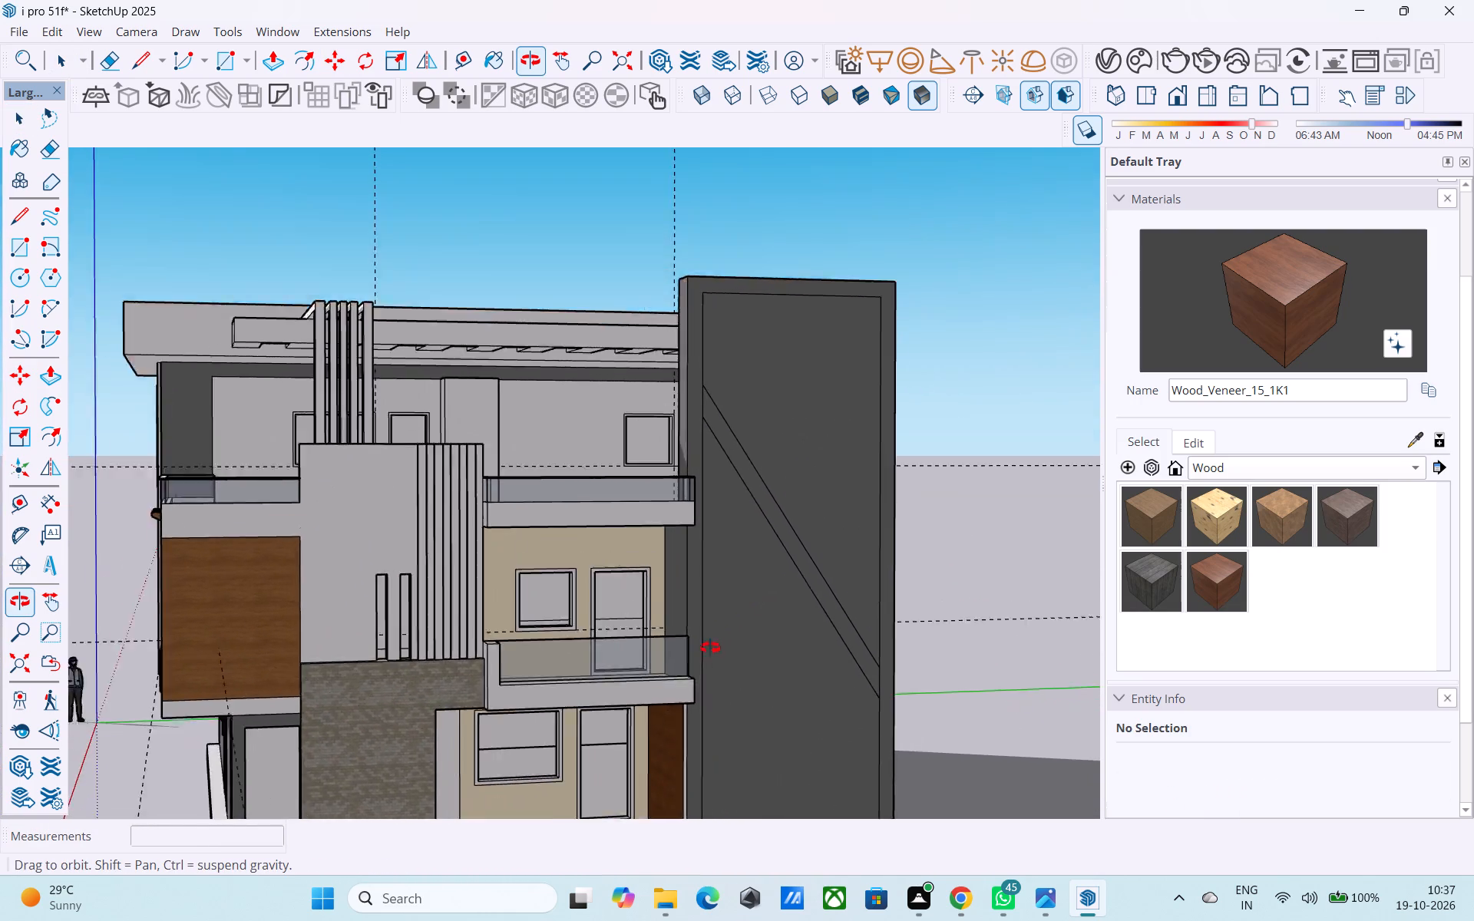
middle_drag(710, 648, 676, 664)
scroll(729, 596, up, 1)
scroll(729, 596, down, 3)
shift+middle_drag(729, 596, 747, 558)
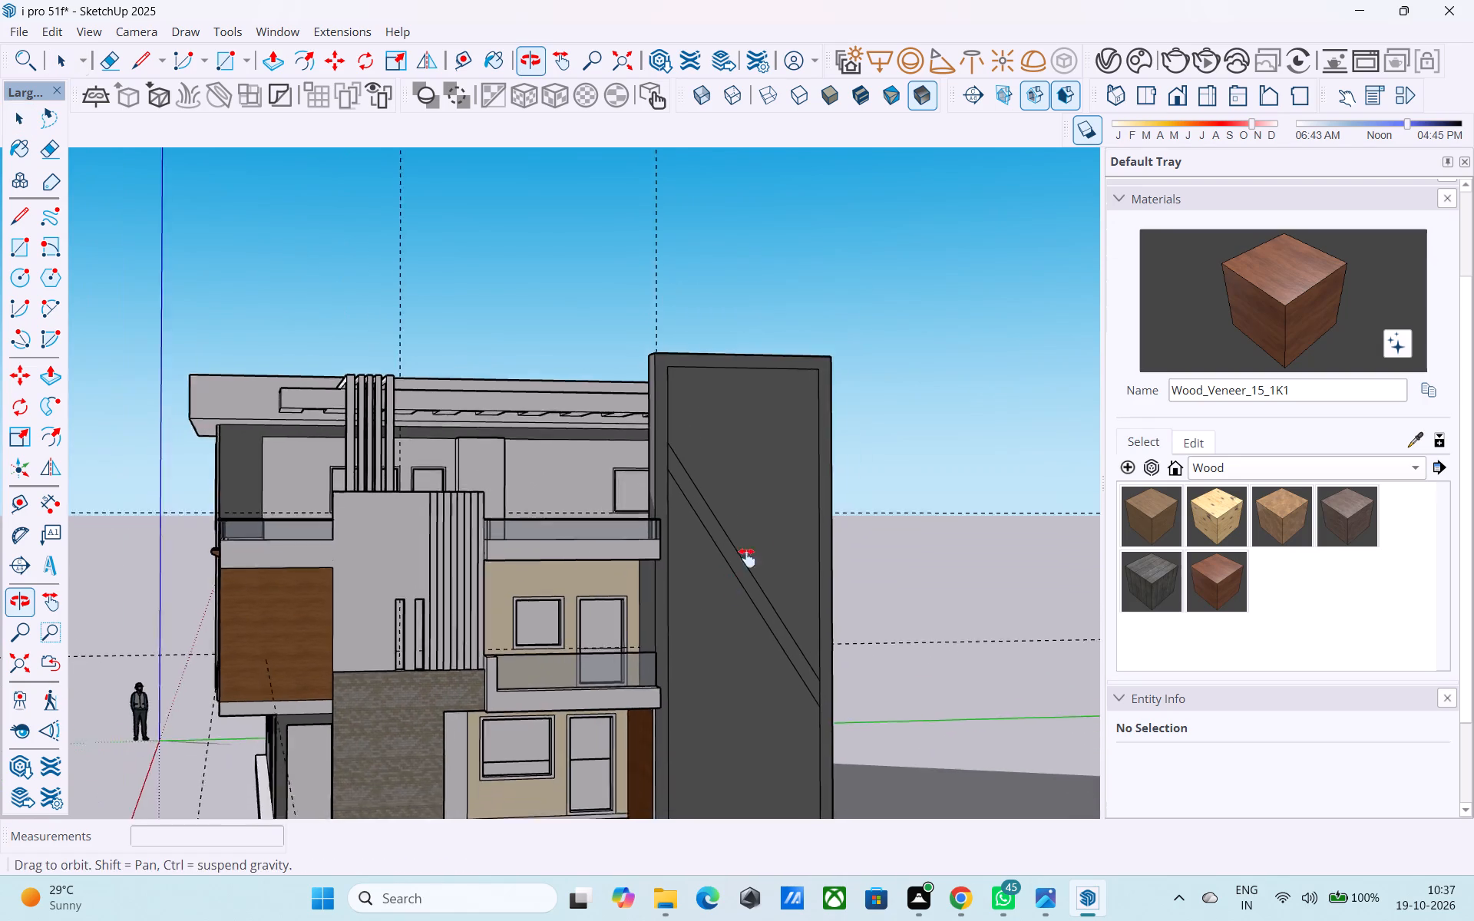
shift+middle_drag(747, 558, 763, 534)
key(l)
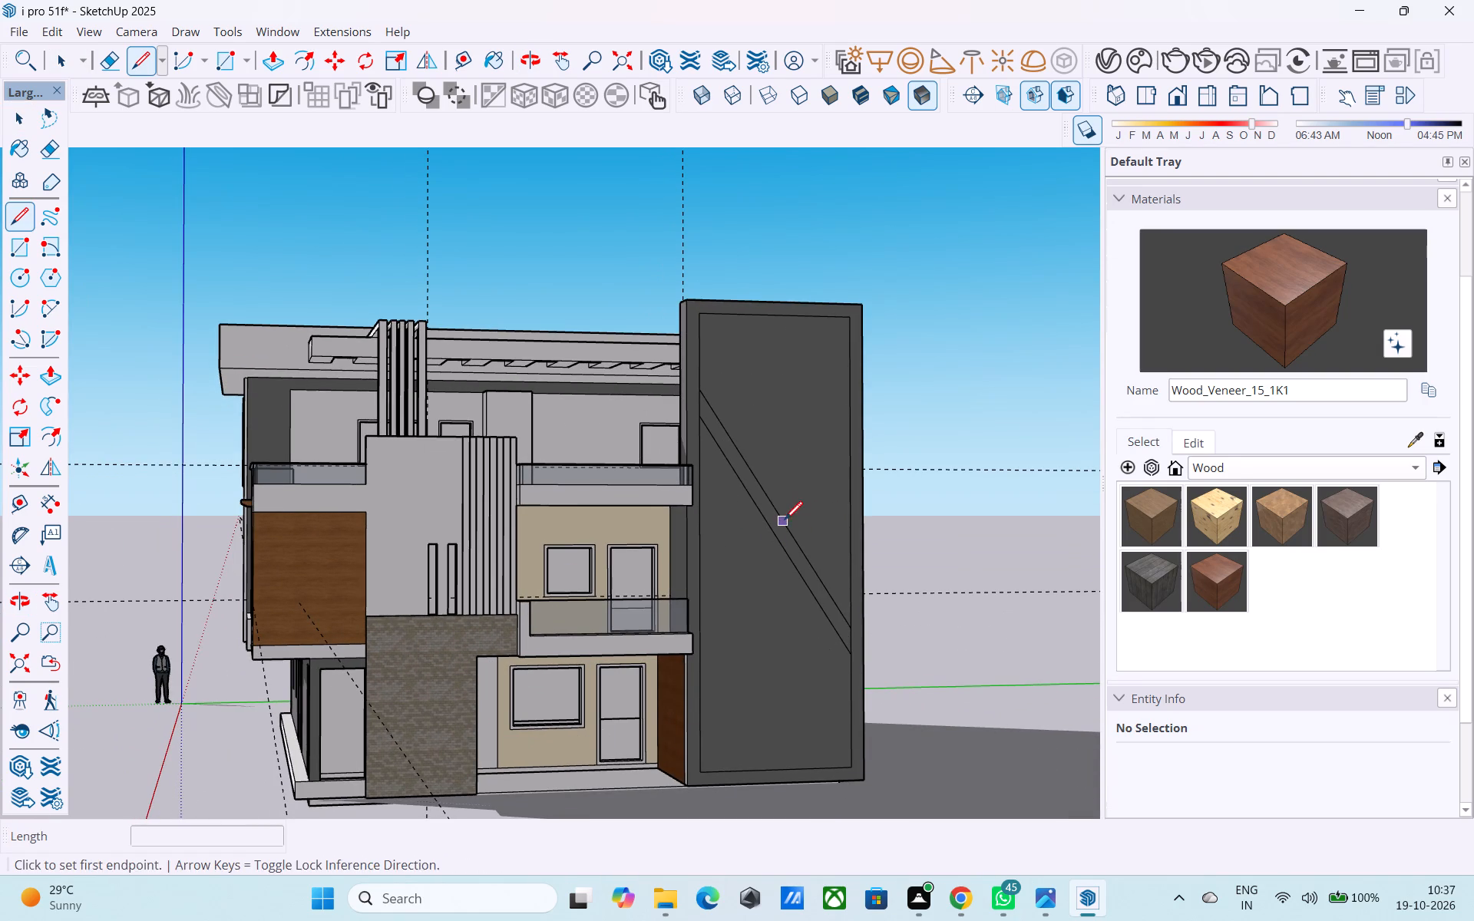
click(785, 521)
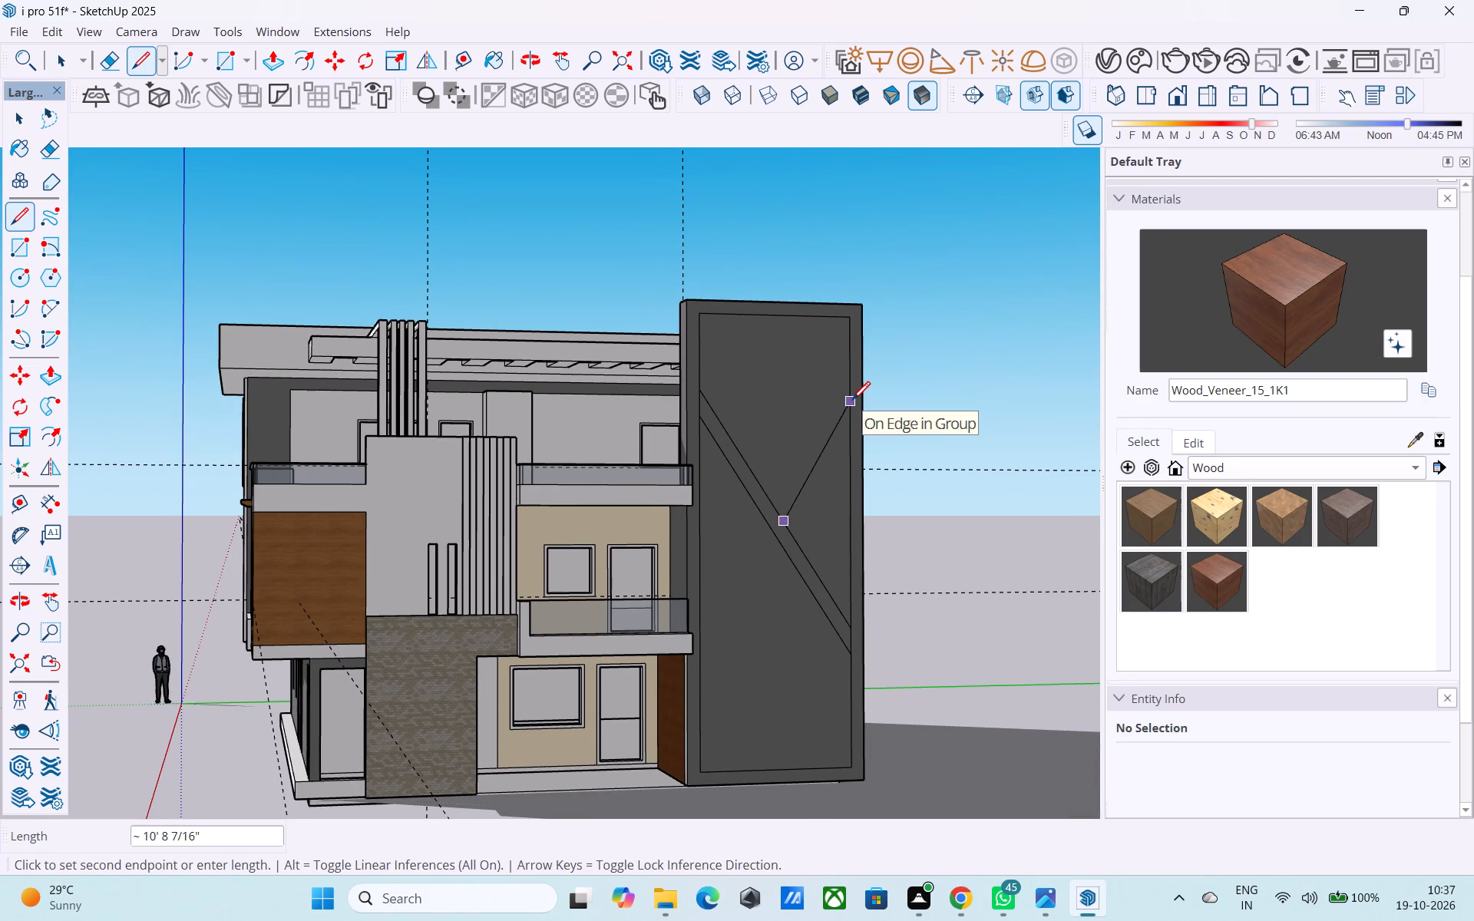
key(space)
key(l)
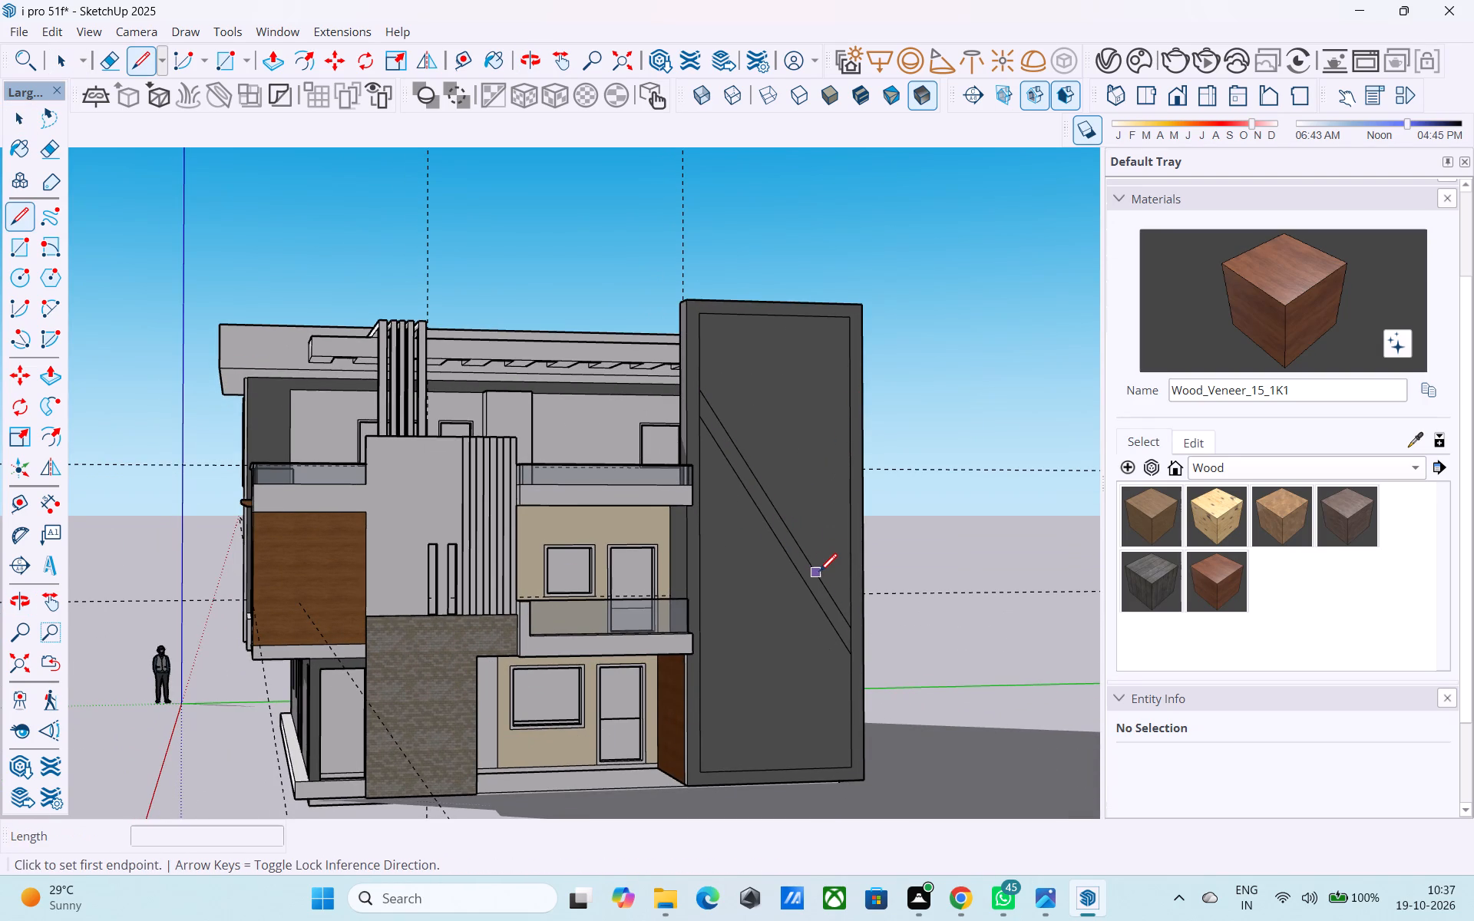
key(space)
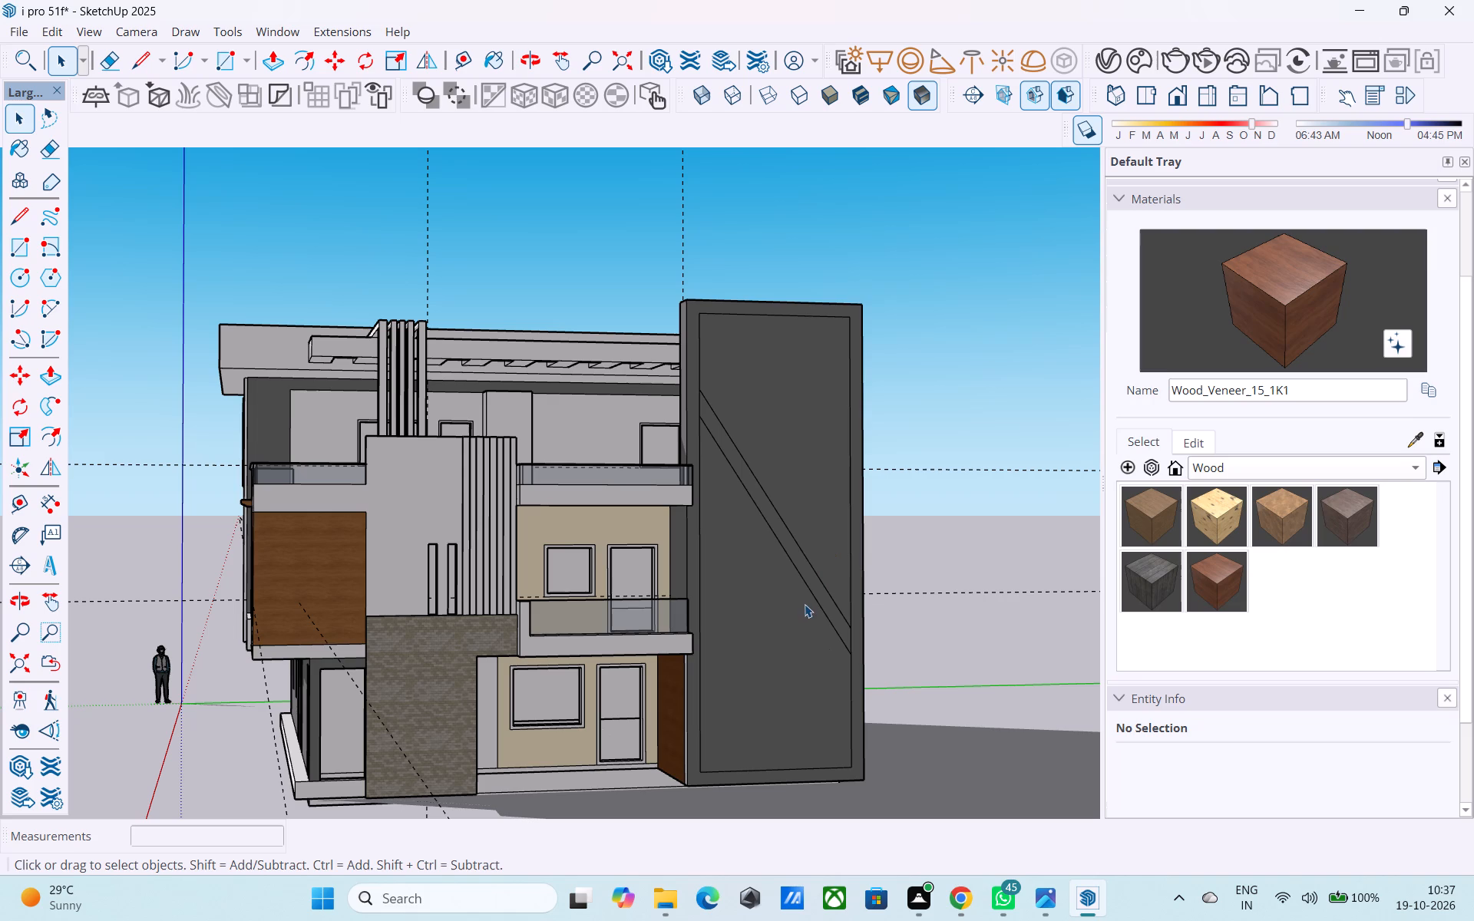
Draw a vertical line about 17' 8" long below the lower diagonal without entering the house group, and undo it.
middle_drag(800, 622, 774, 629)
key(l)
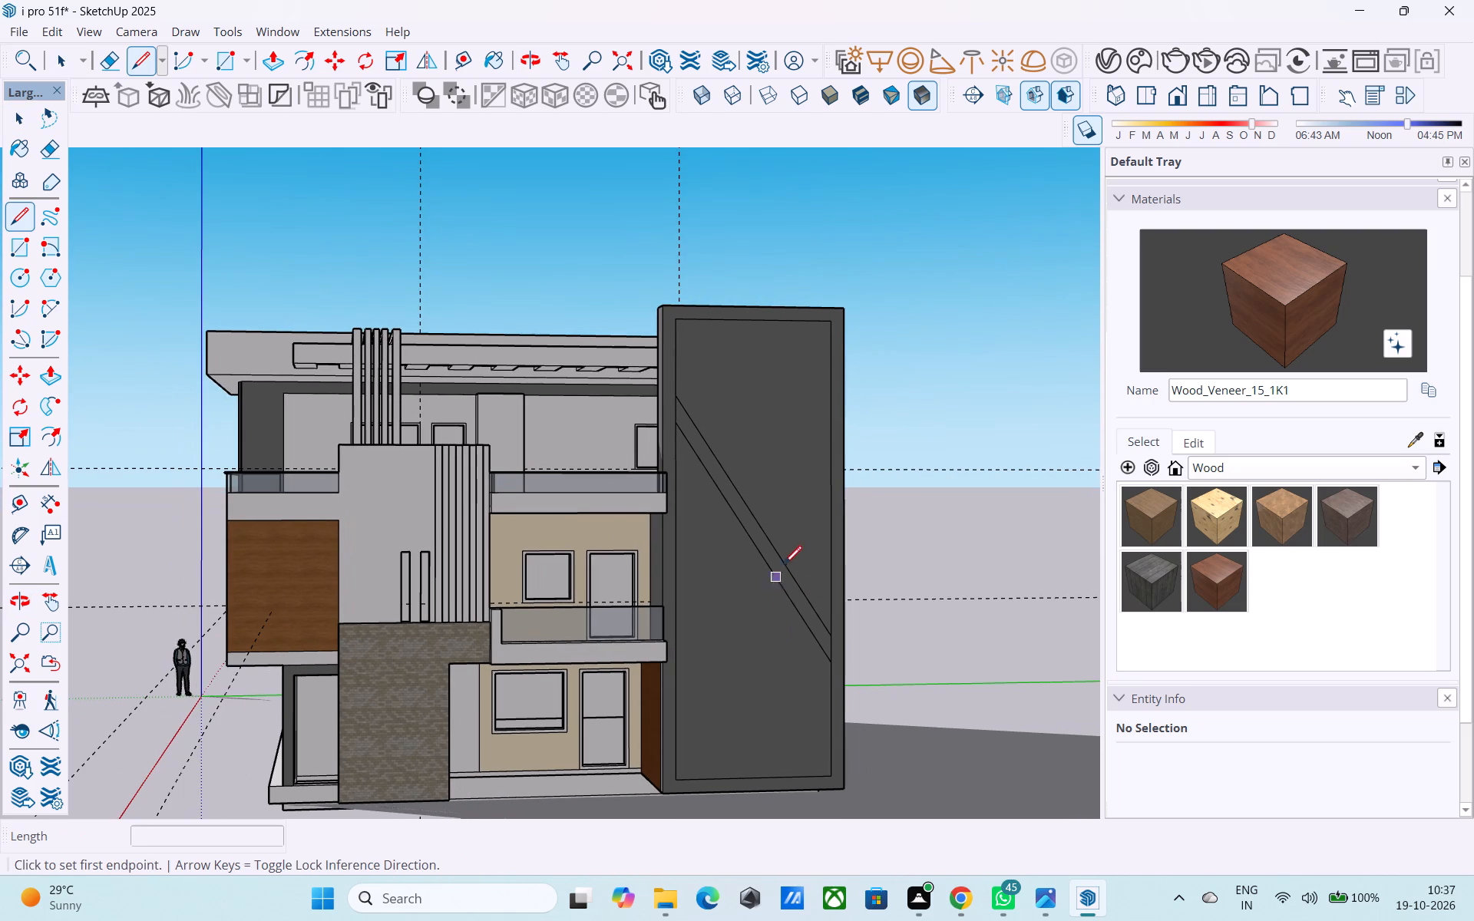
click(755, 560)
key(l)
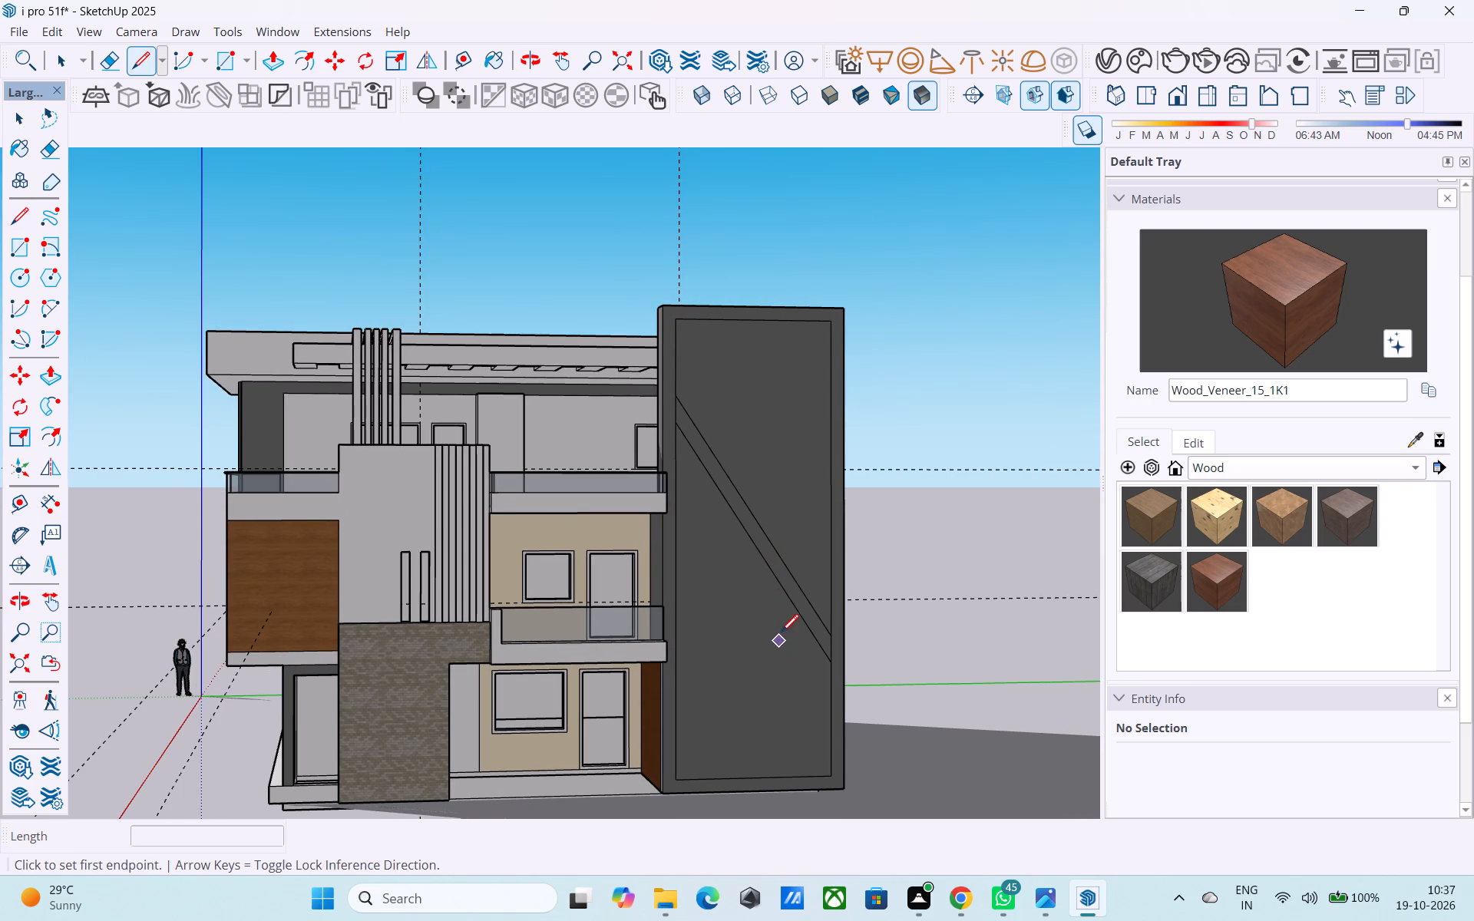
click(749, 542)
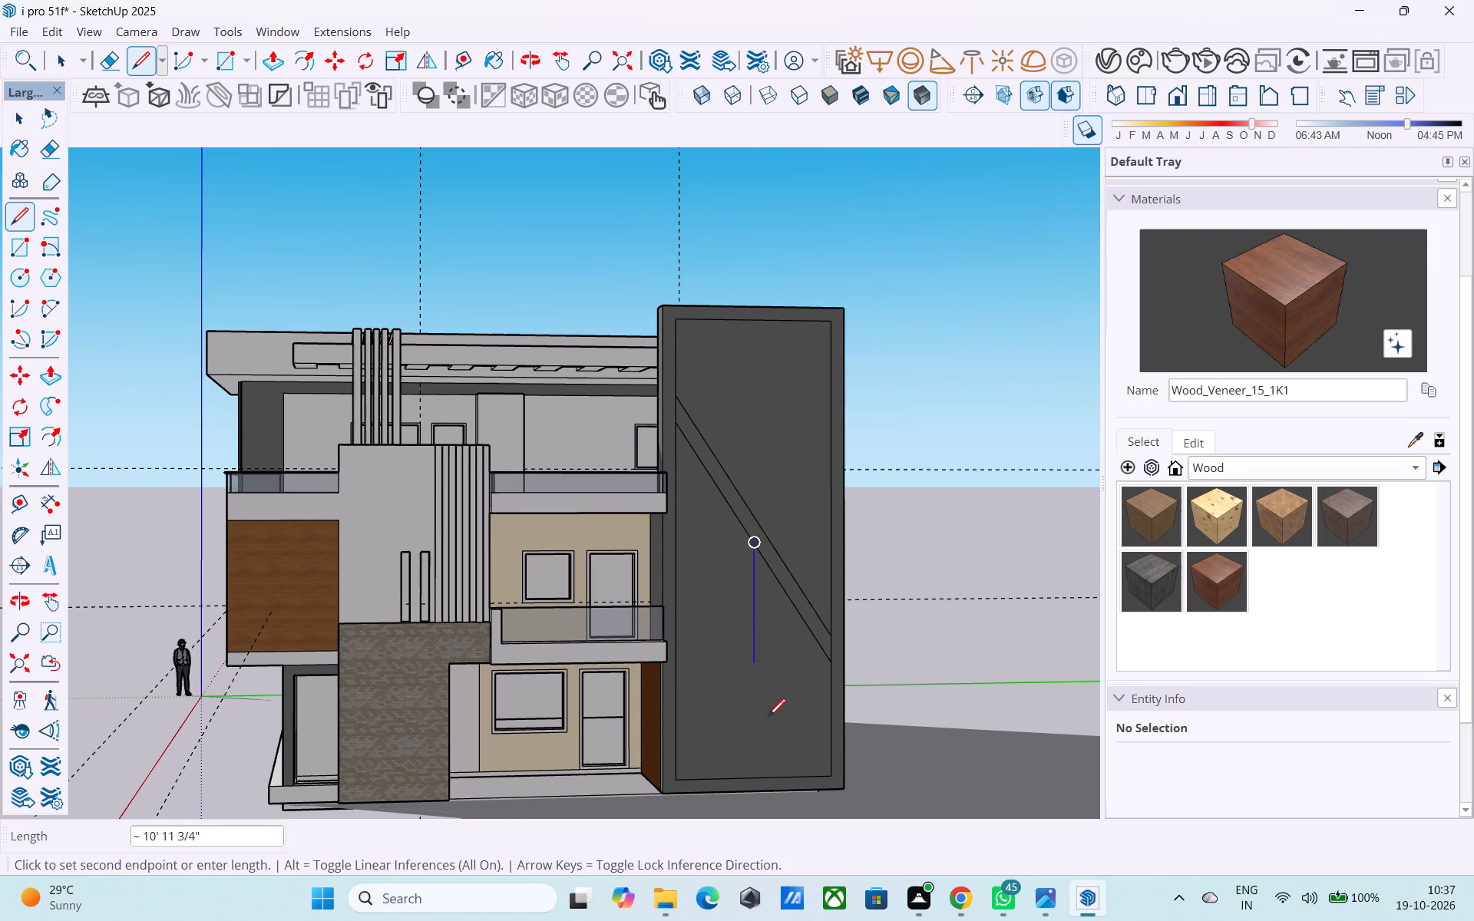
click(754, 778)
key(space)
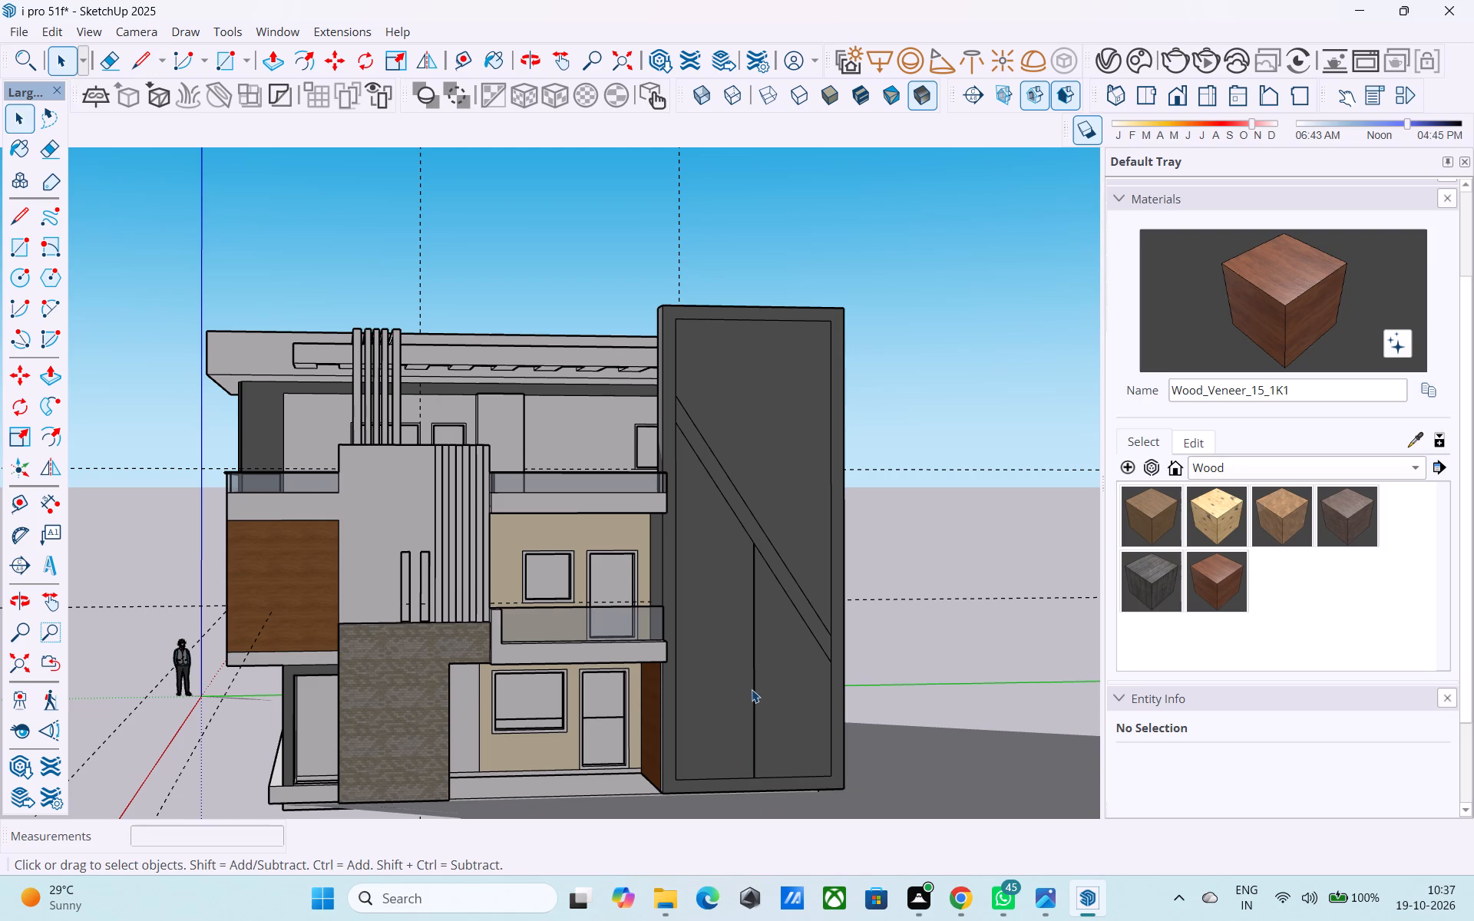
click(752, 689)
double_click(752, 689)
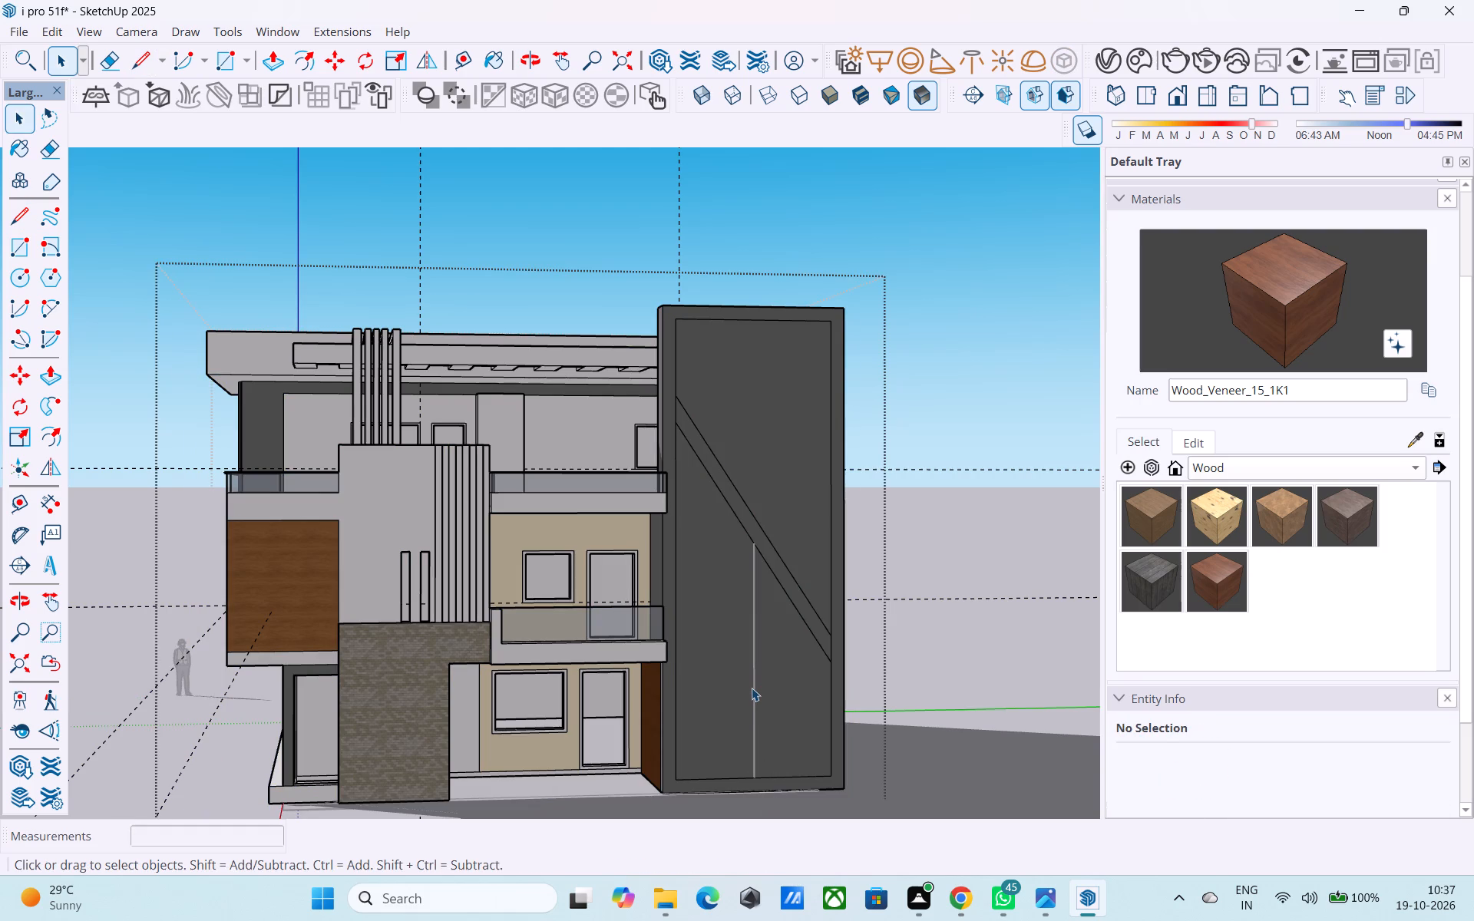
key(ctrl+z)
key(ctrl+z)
Inside the house group, draw a vertical line about 17' 8" long from the lower diagonal to the inset panel's bottom edge.
double_click(752, 688)
key(l)
click(750, 540)
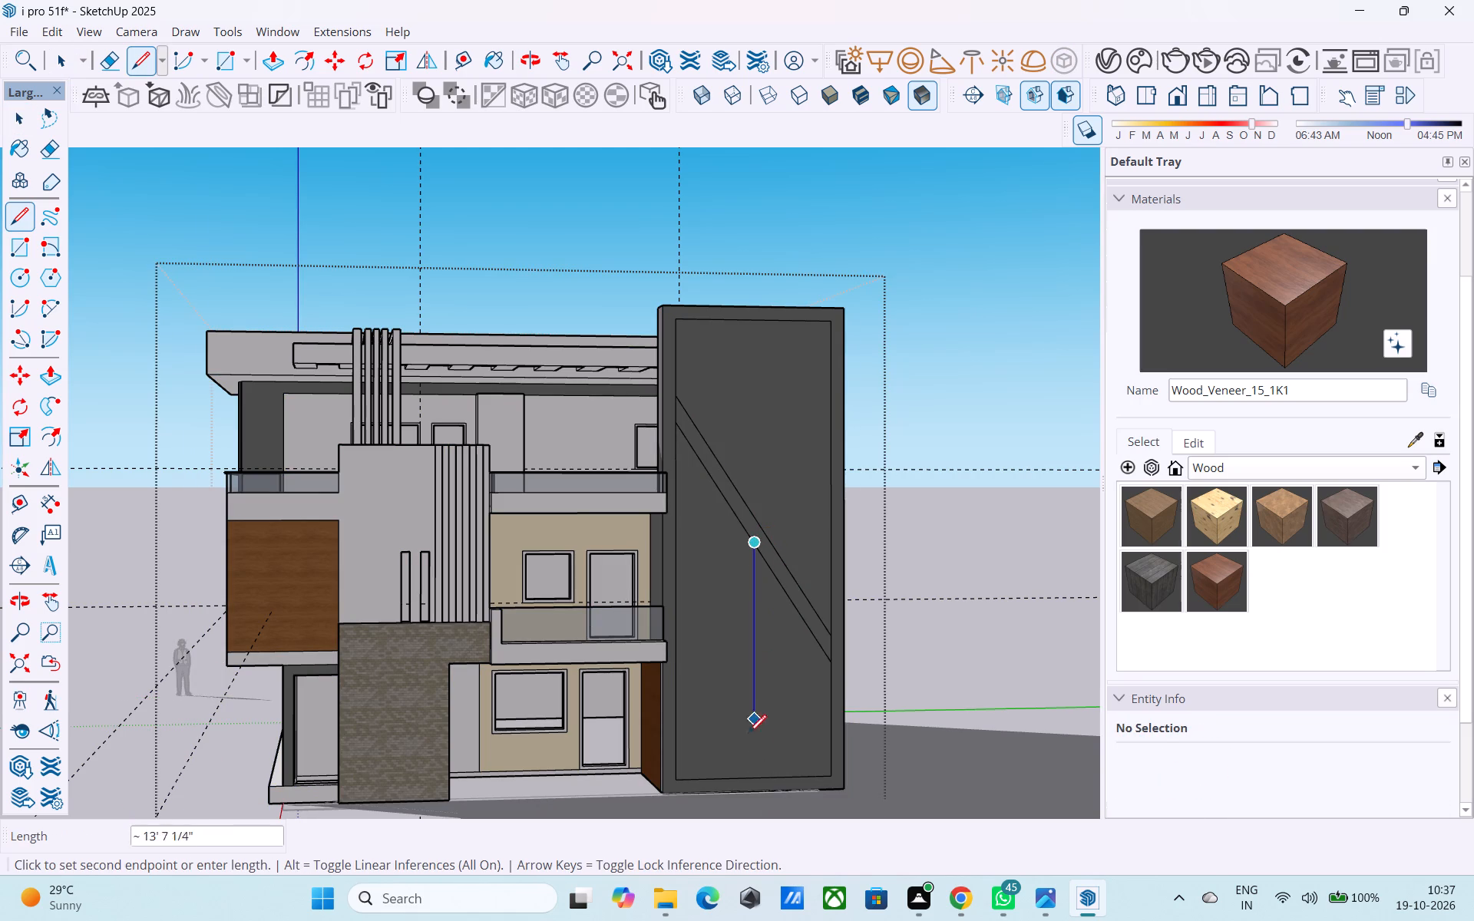
click(755, 777)
key(space)
Copy the vertical line 1' sideways toward the balconies on the tall end wall's inset panel.
scroll(753, 770, up, 2)
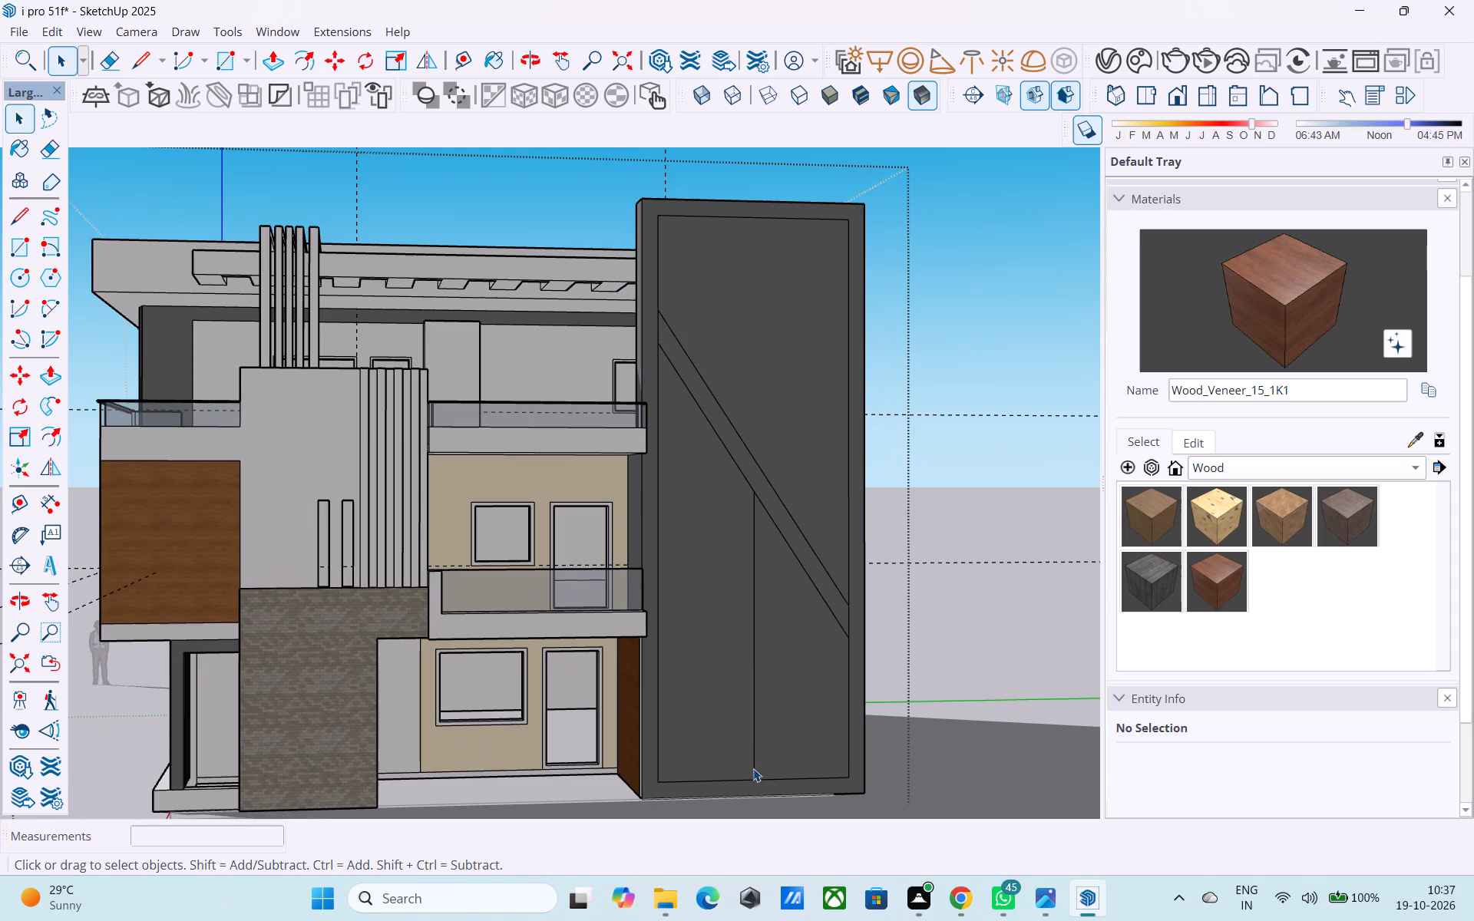
click(753, 765)
key(m)
scroll(762, 787, up, 2)
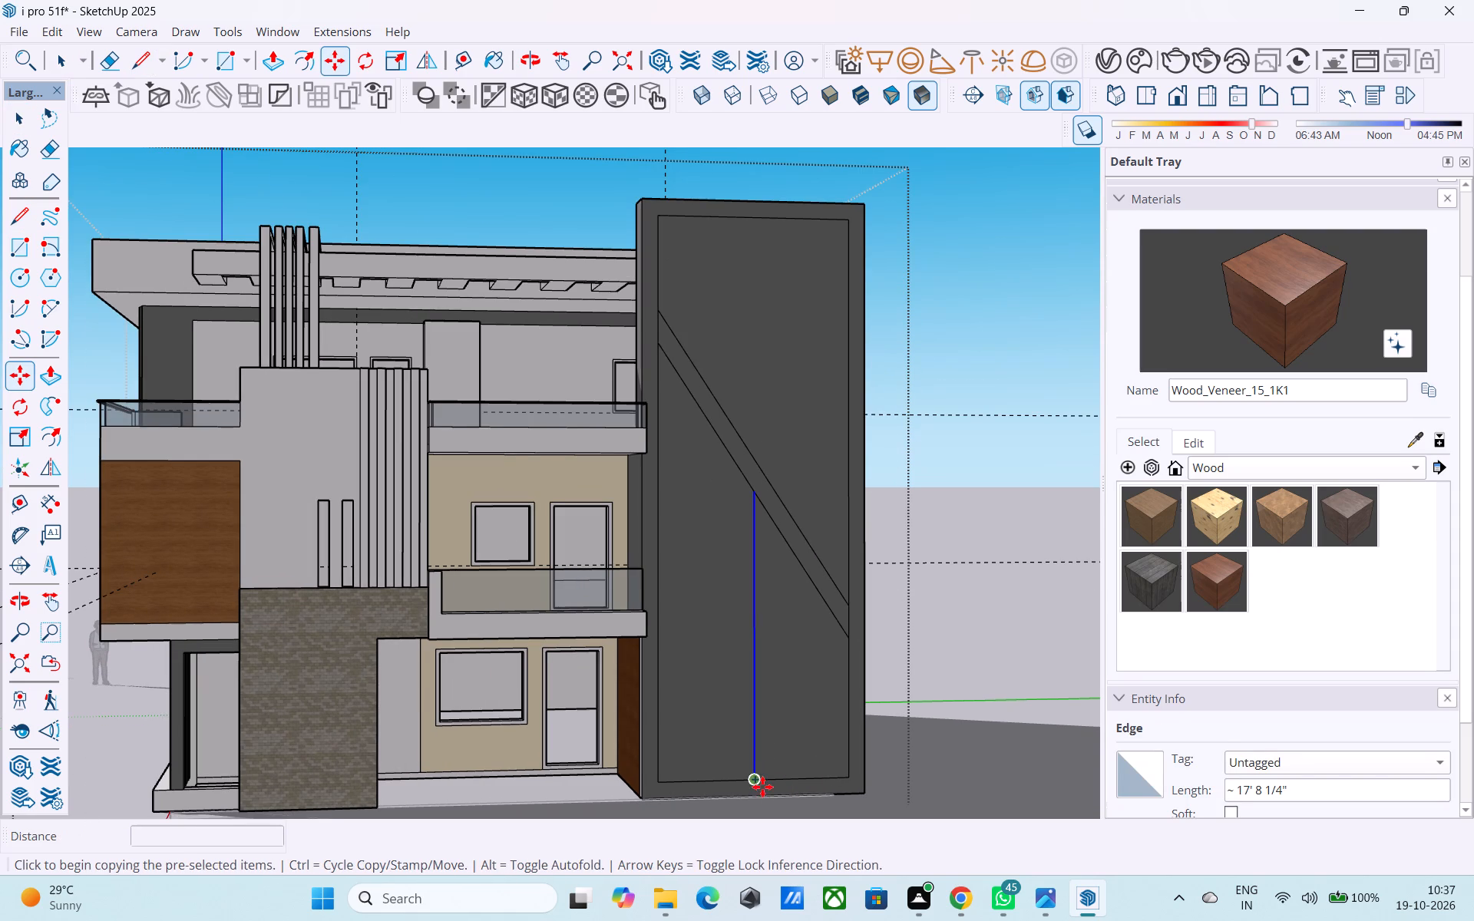
click(761, 784)
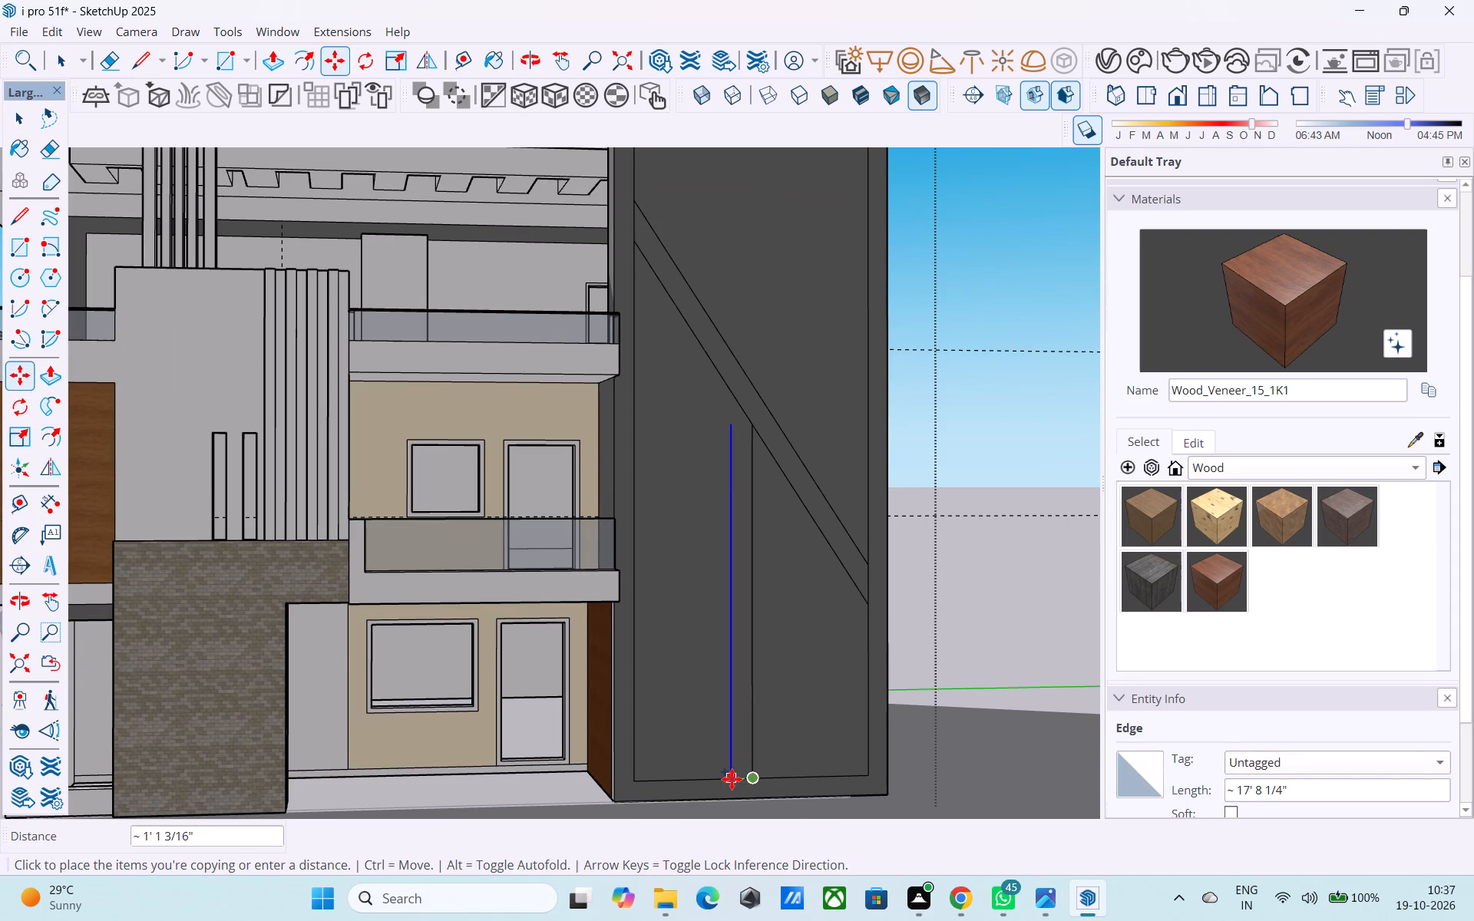
text(1")
key(Return)
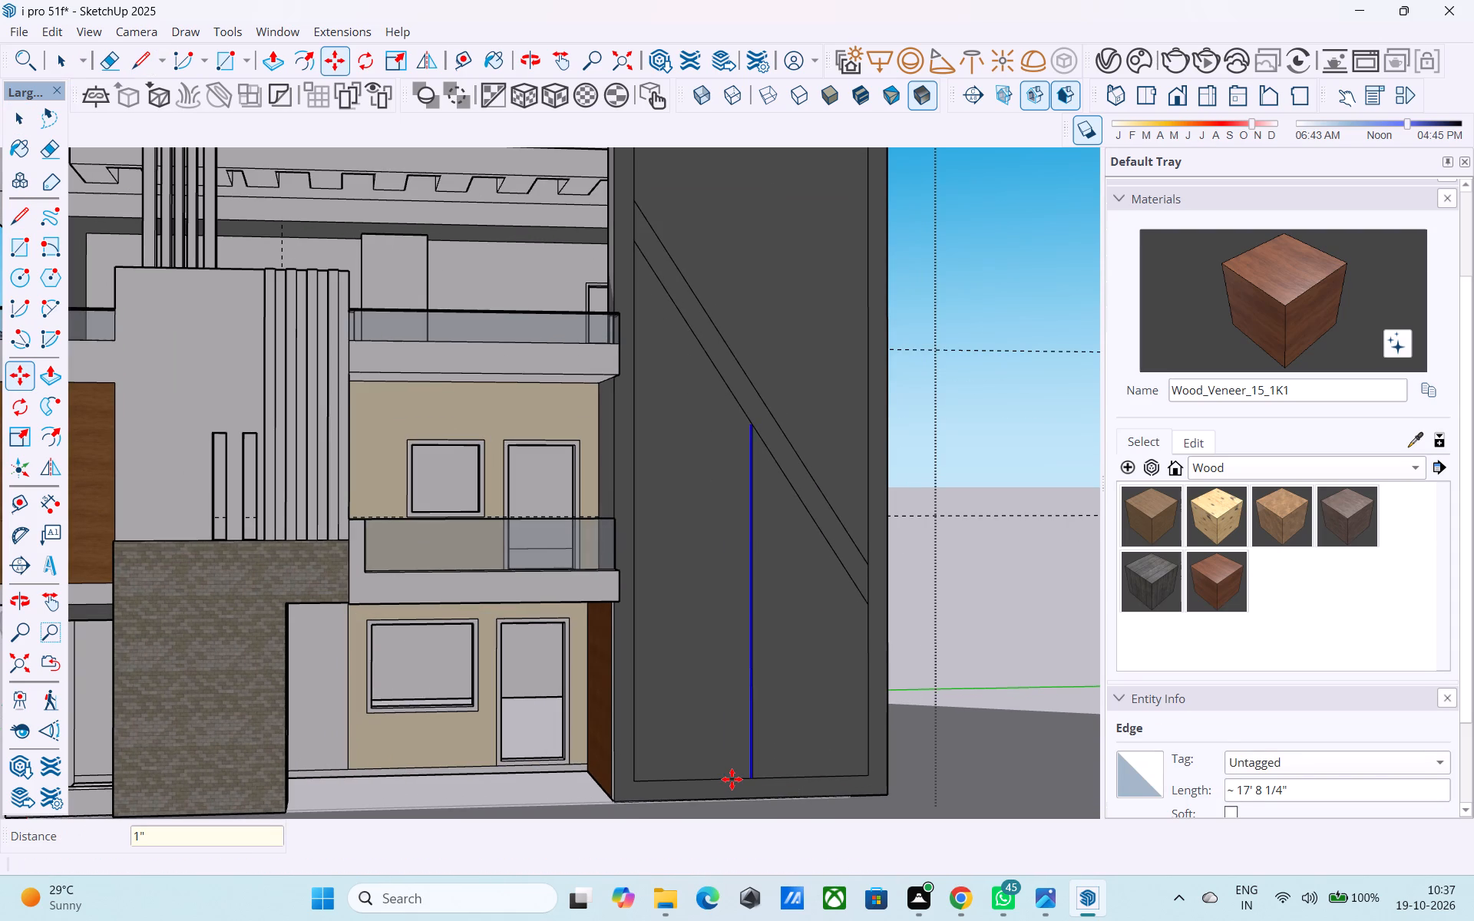
text(1')
key(Return)
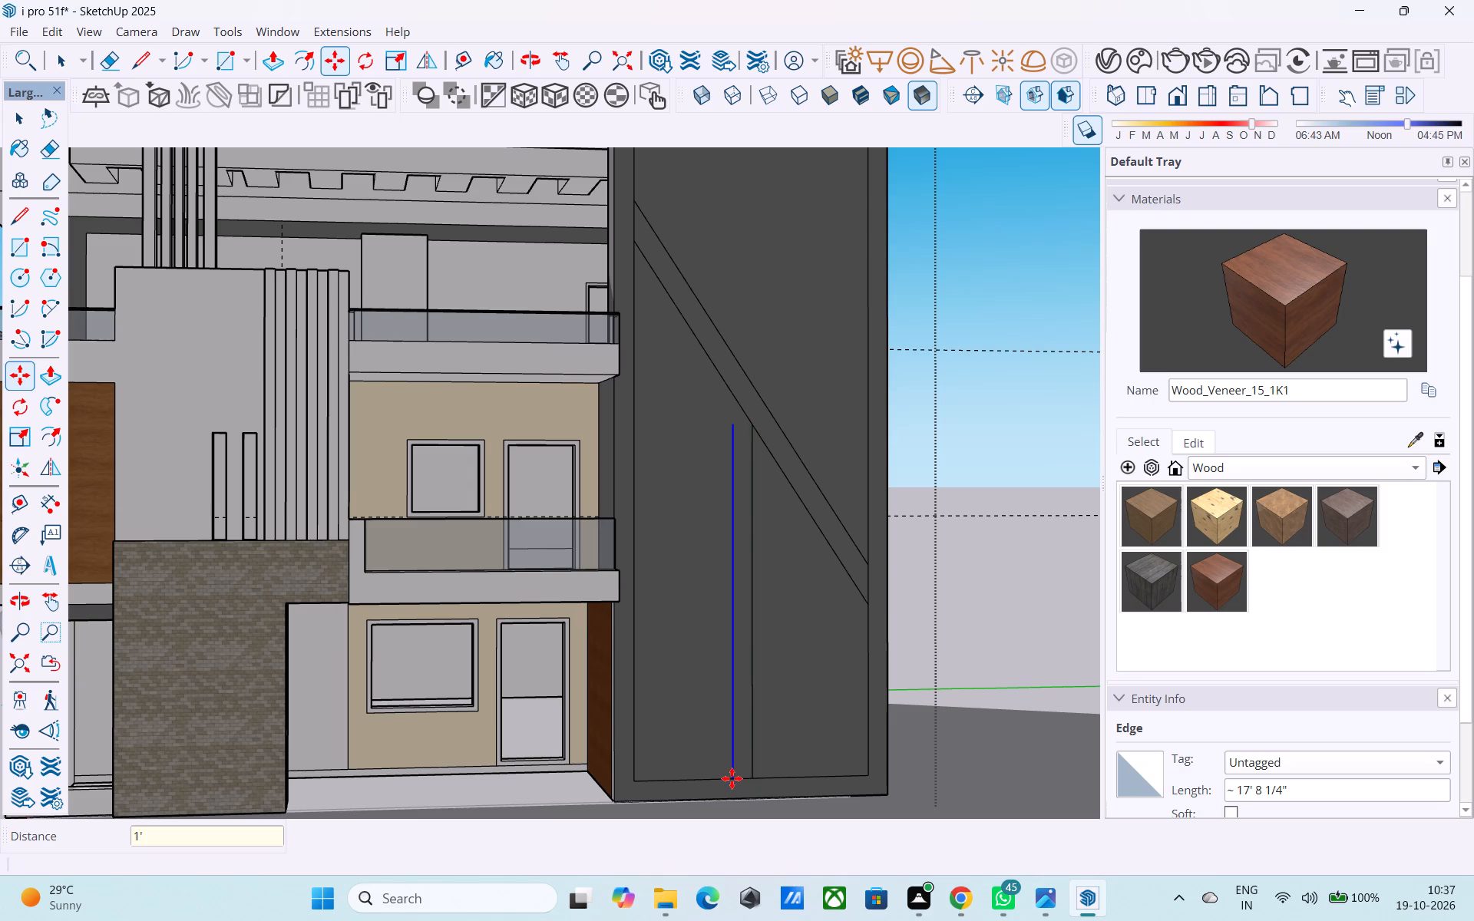
Extend the copied vertical line up to the lower diagonal and erase the diagonal's short segment between the two verticals.
key(l)
scroll(709, 427, up, 5)
click(746, 427)
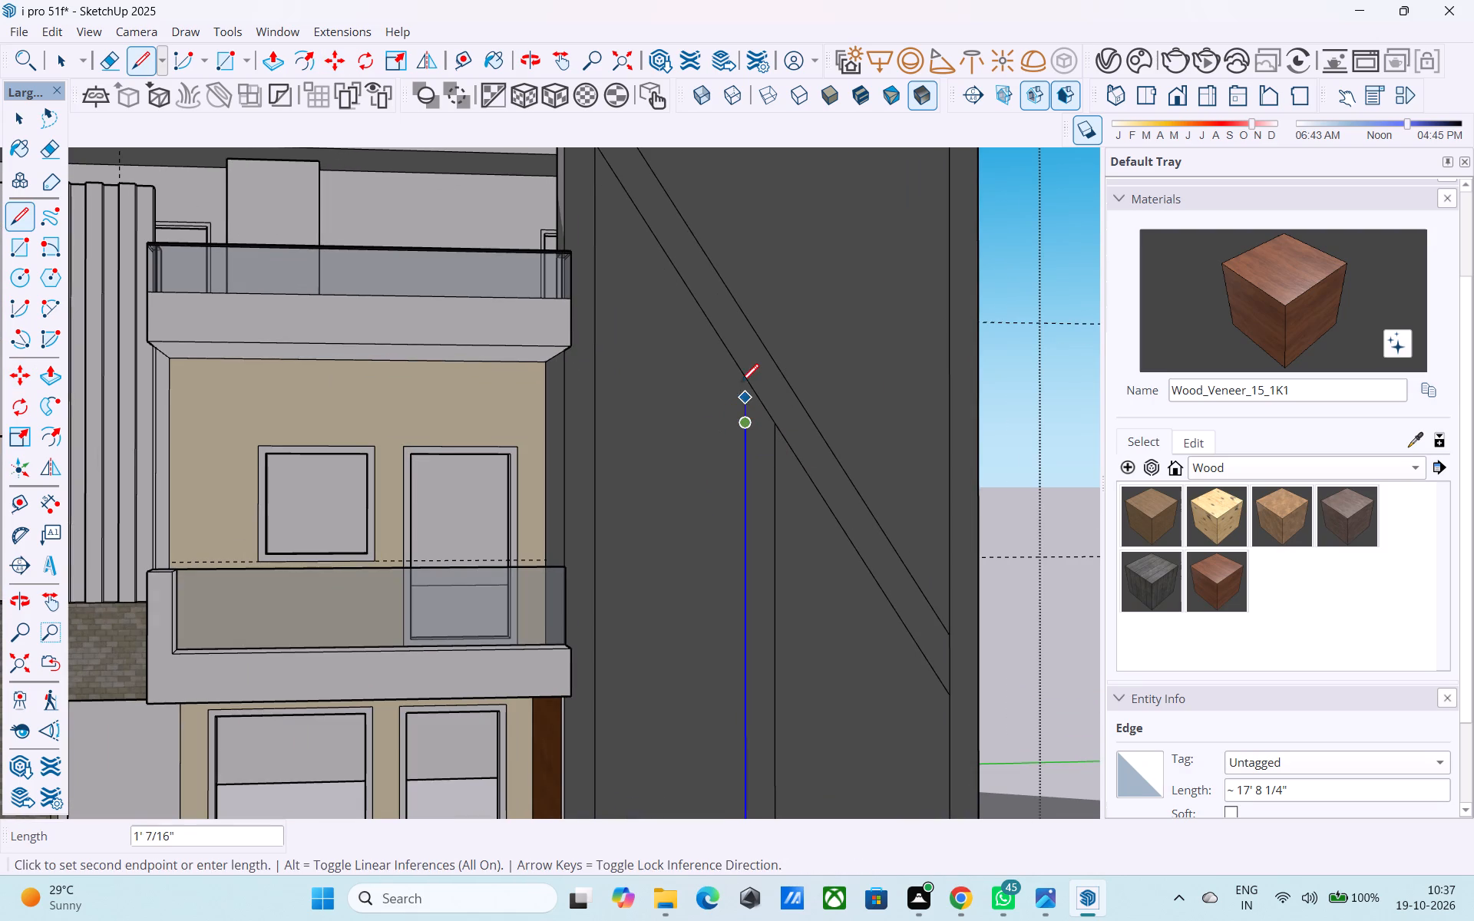
click(741, 375)
key(space)
key(e)
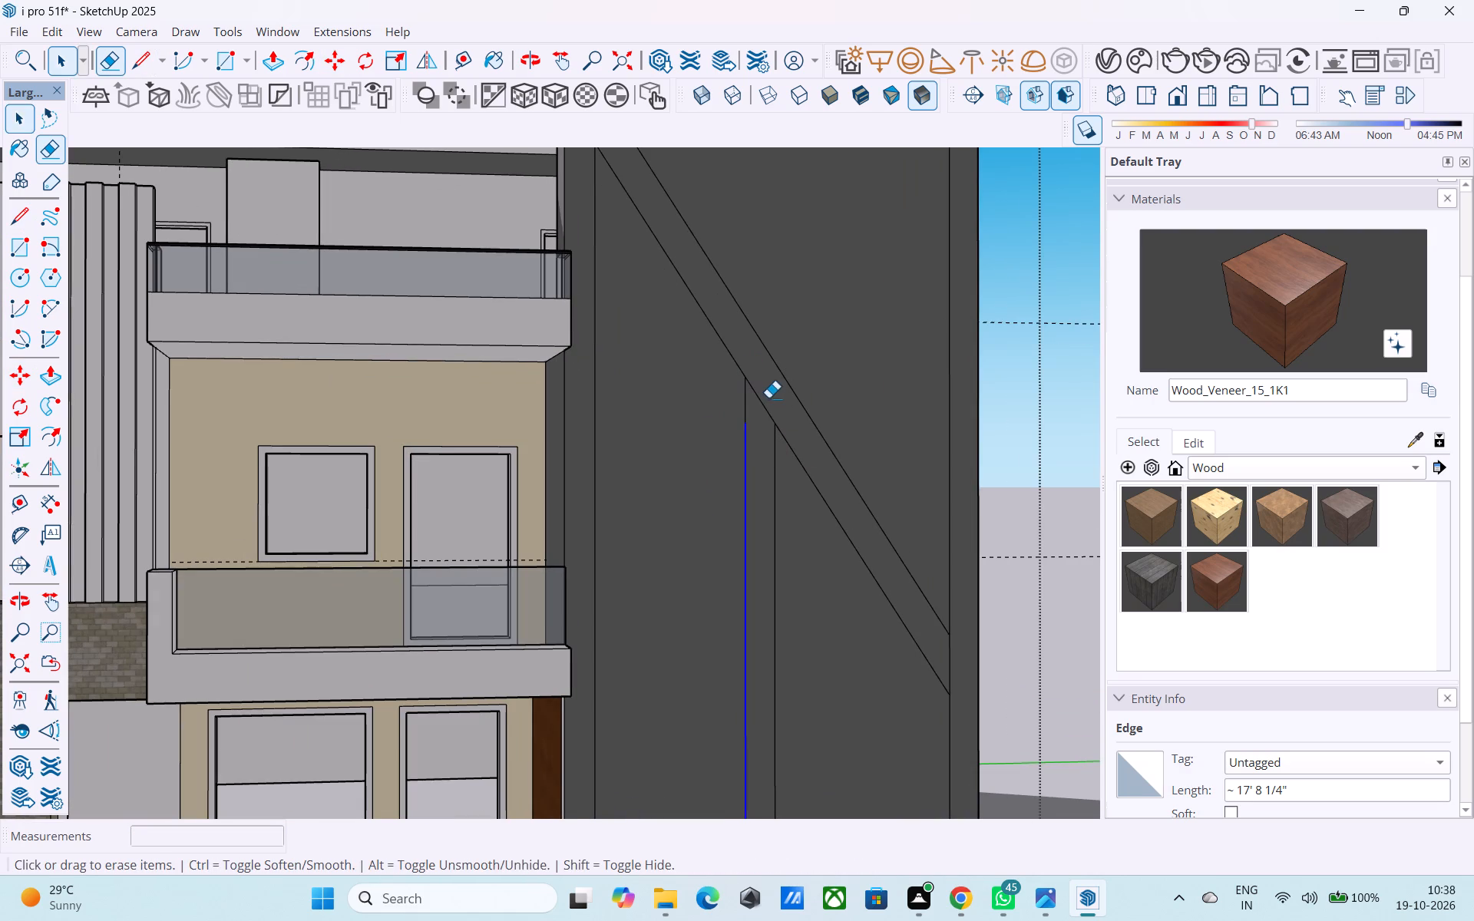
drag(769, 398, 765, 419)
scroll(699, 434, down, 13)
Paint the joined diagonal and vertical band on the tall end wall with the in-model Wood_Veneer_15_1K material.
middle_drag(677, 482, 934, 615)
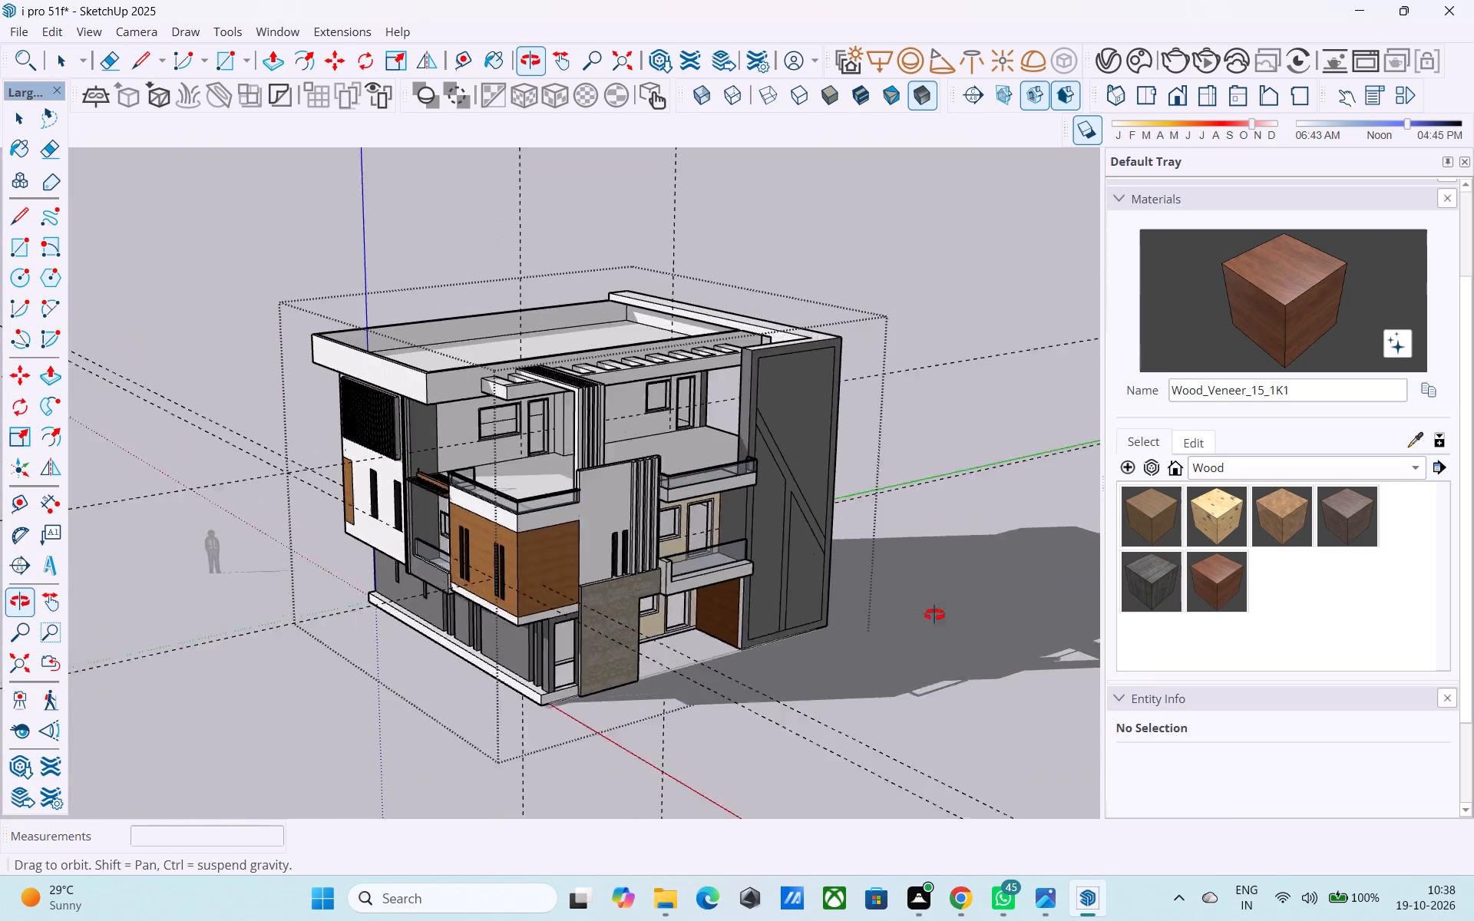
middle_drag(934, 615, 951, 591)
click(1158, 510)
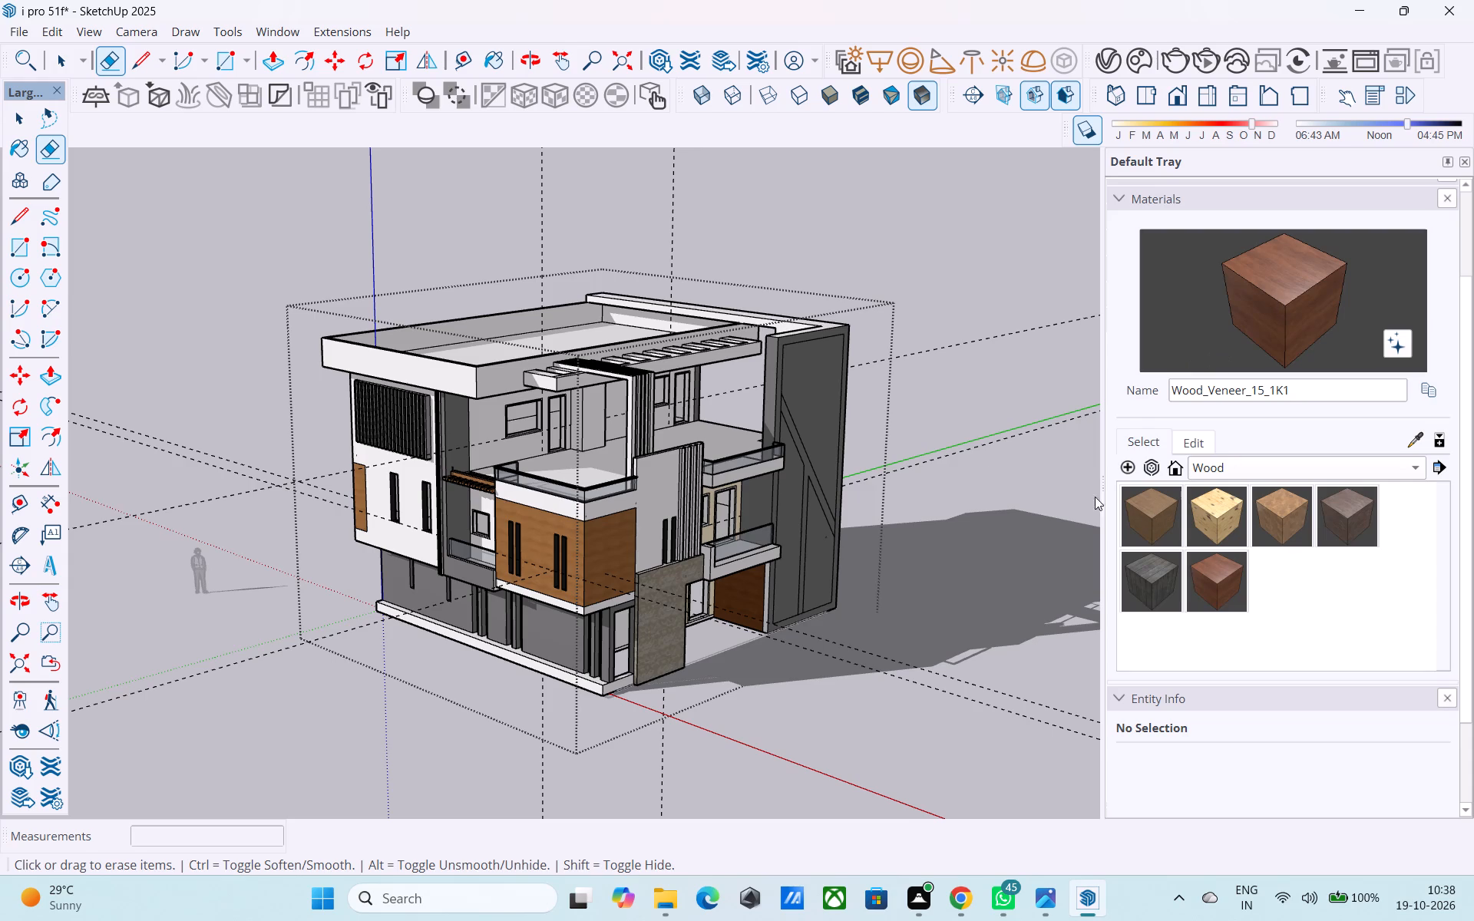
middle_drag(864, 427, 797, 410)
click(1208, 565)
scroll(745, 462, up, 3)
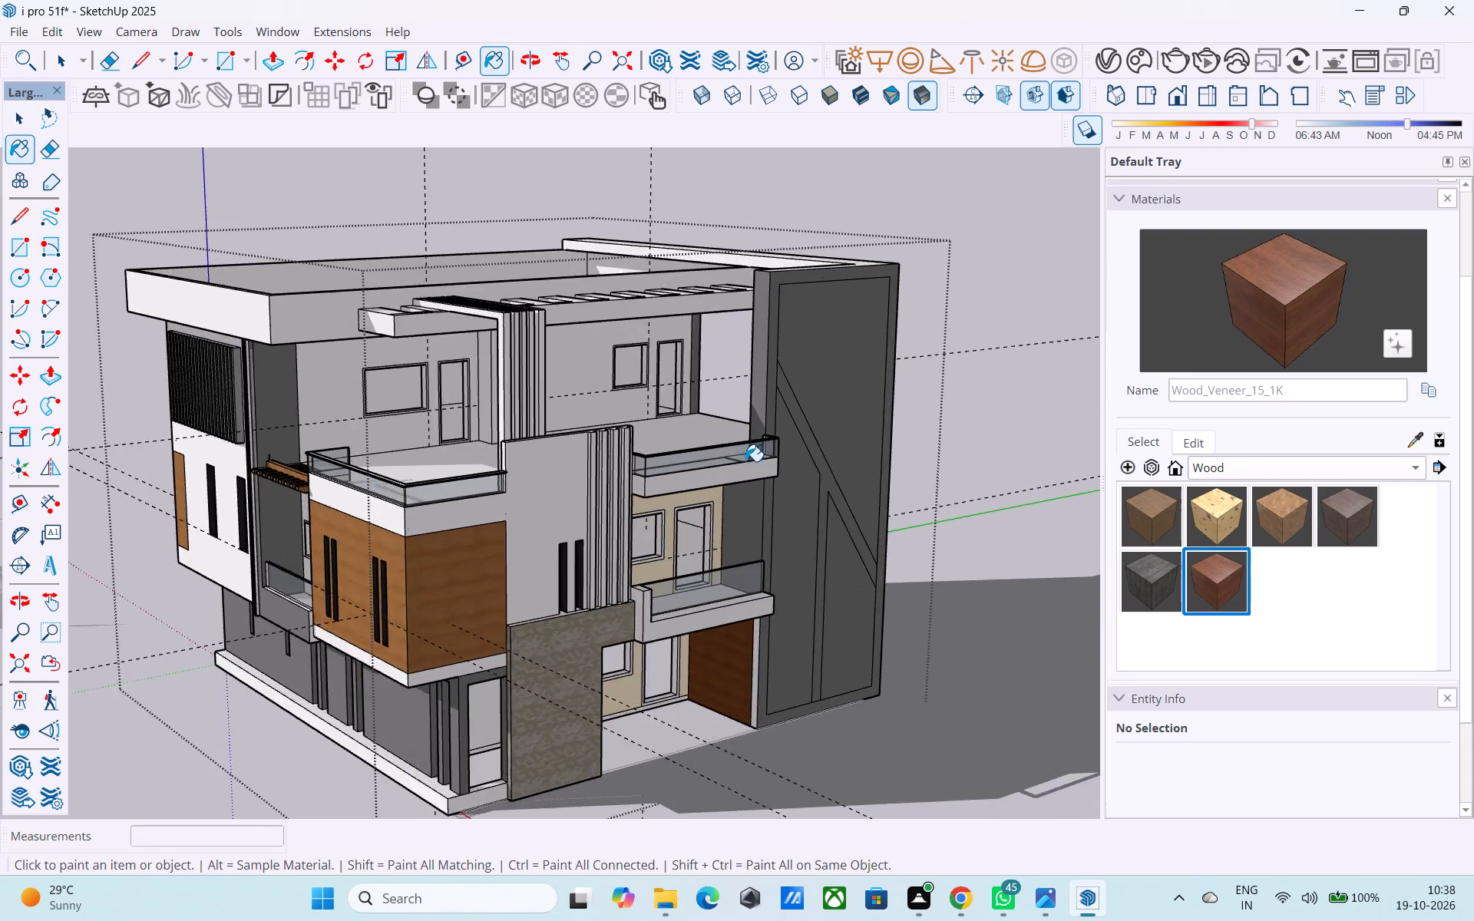
scroll(745, 461, up, 6)
middle_drag(798, 446, 772, 441)
click(1228, 460)
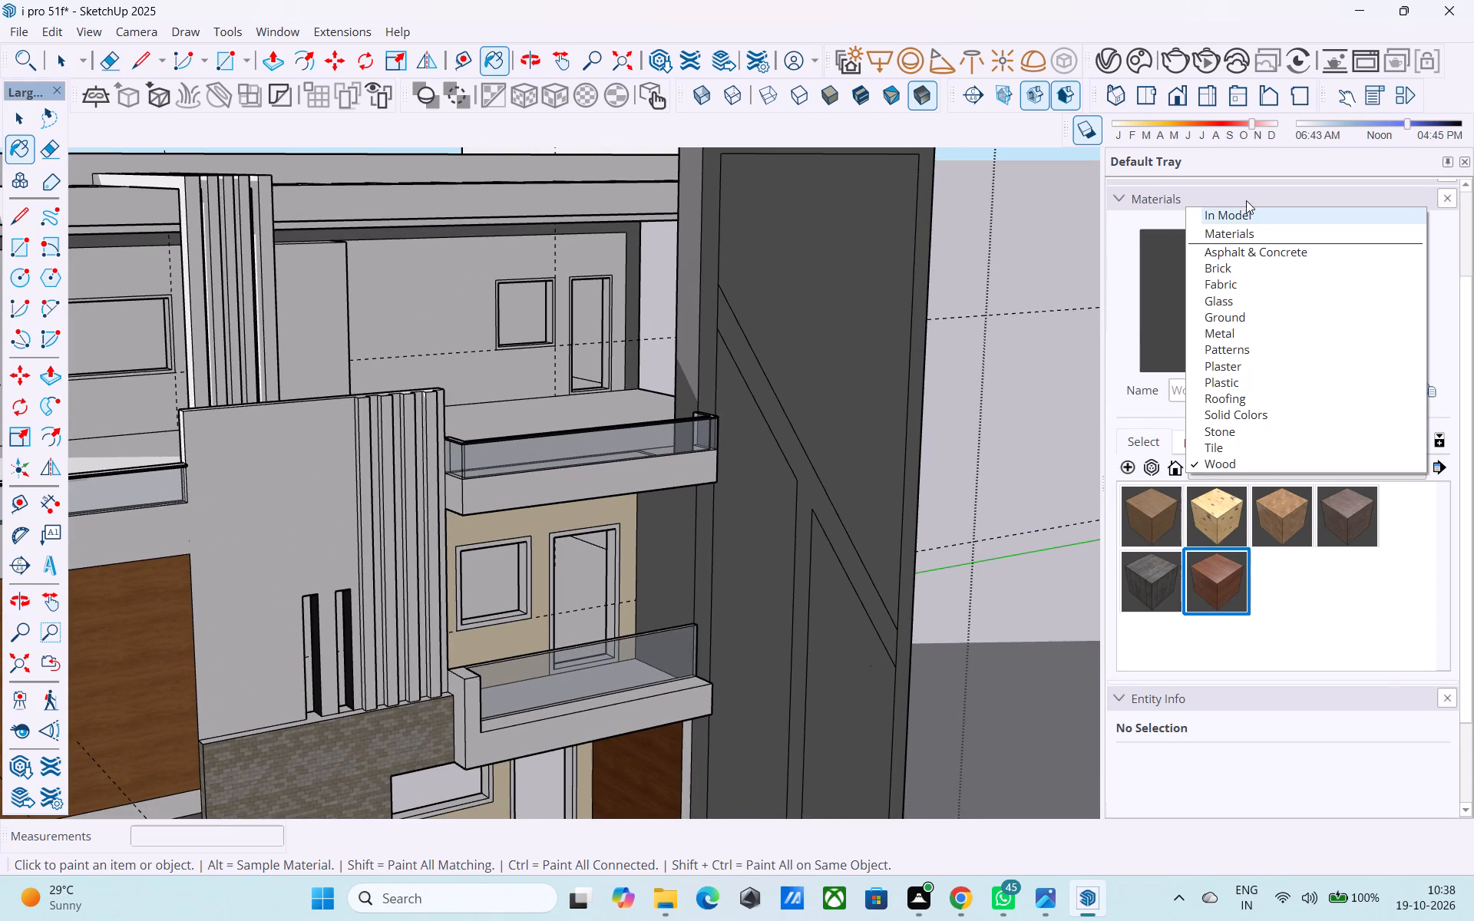
click(1243, 221)
scroll(1268, 492, down, 5)
scroll(1238, 626, down, 5)
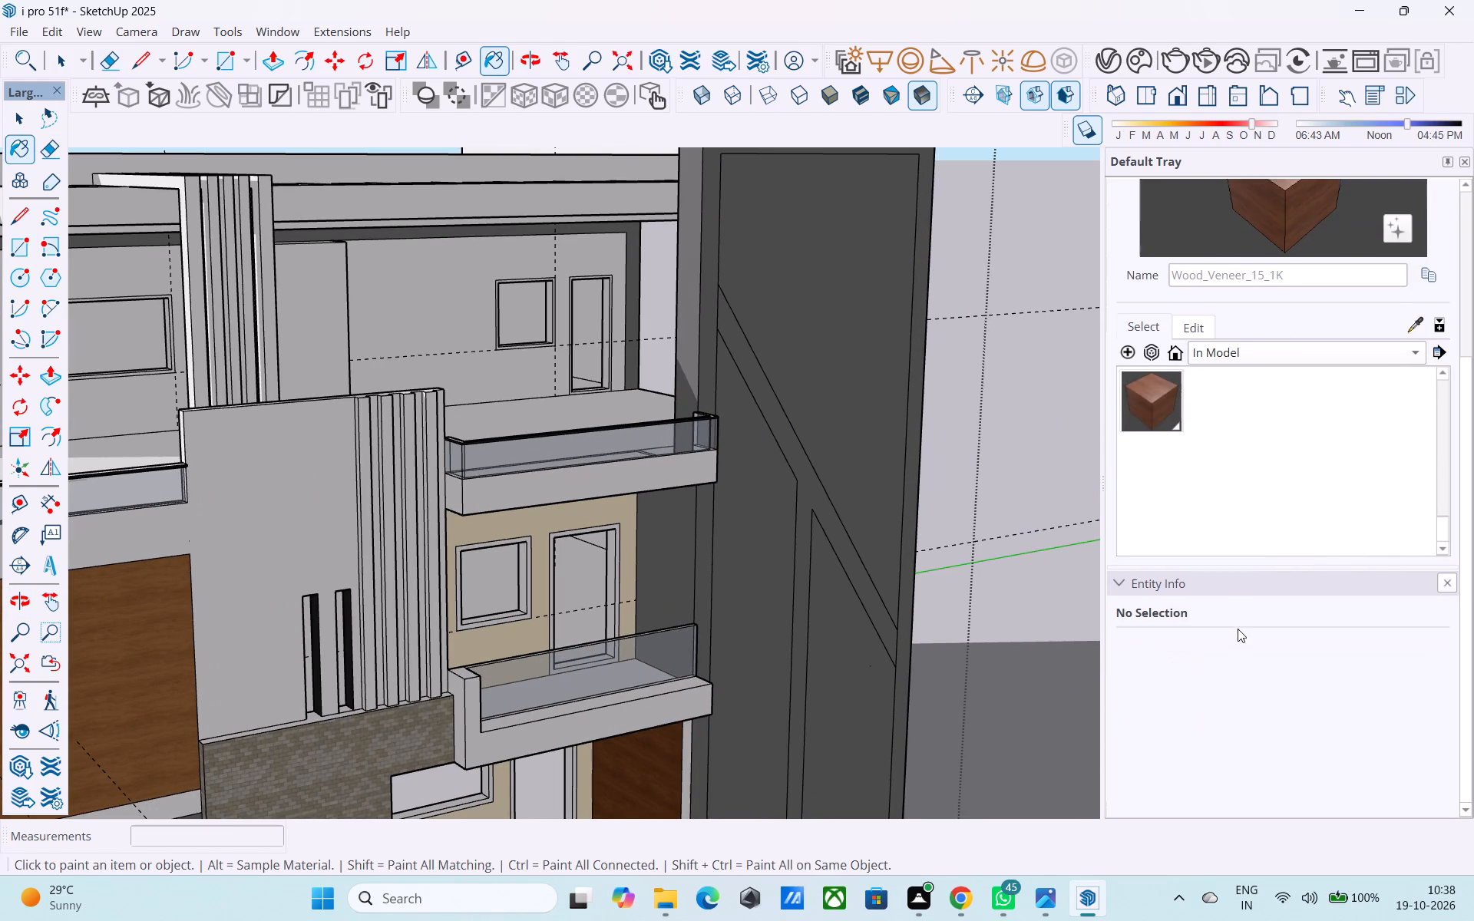
scroll(1242, 618, up, 3)
click(1350, 513)
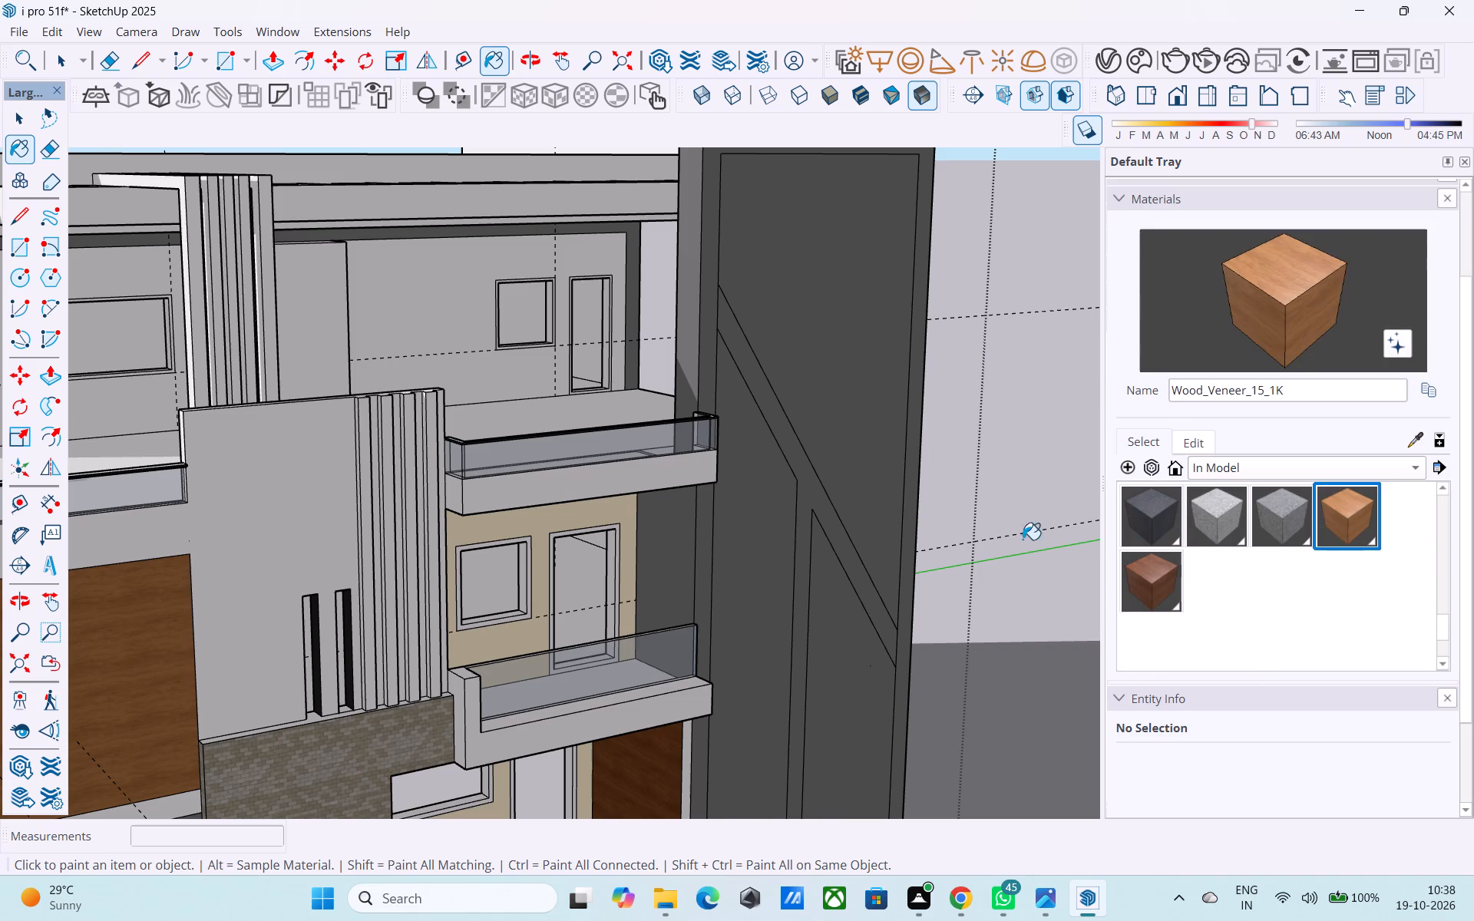
scroll(592, 541, up, 4)
scroll(582, 503, down, 6)
middle_drag(775, 503, 672, 513)
scroll(609, 518, up, 4)
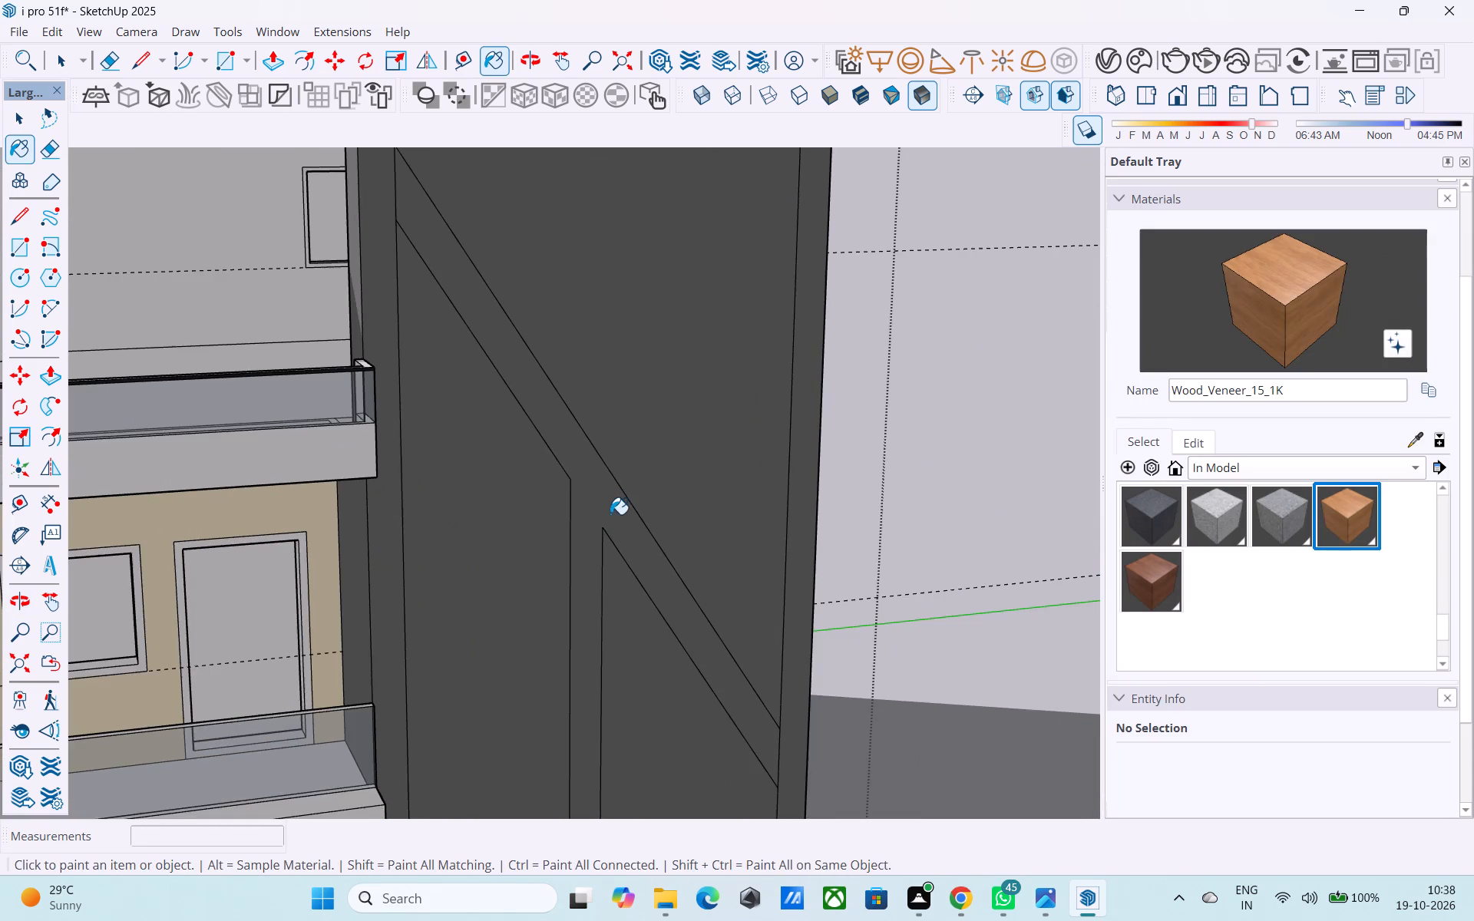
click(610, 511)
Paint the inset panel's area above the diagonal band with Wood_Veneer_15_1K.
scroll(560, 450, down, 14)
middle_drag(579, 491, 847, 394)
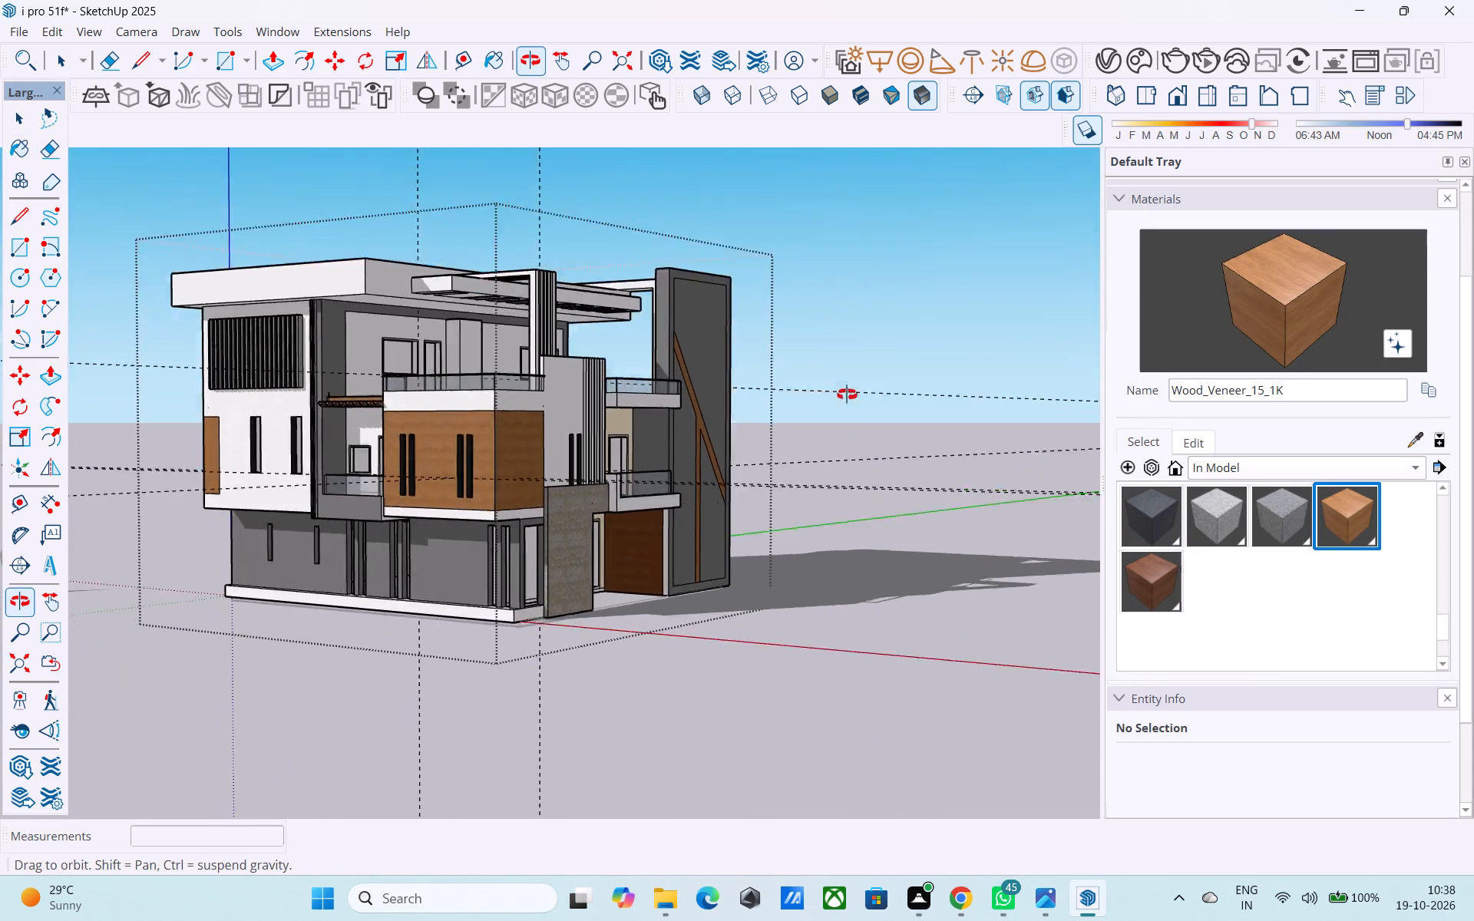
middle_drag(847, 394, 618, 428)
click(602, 371)
Paint the joined diagonal and vertical band on the tall end wall with the dark ThomThom - Trousers2 material.
scroll(593, 355, up, 3)
scroll(597, 358, down, 5)
middle_drag(597, 358, 566, 383)
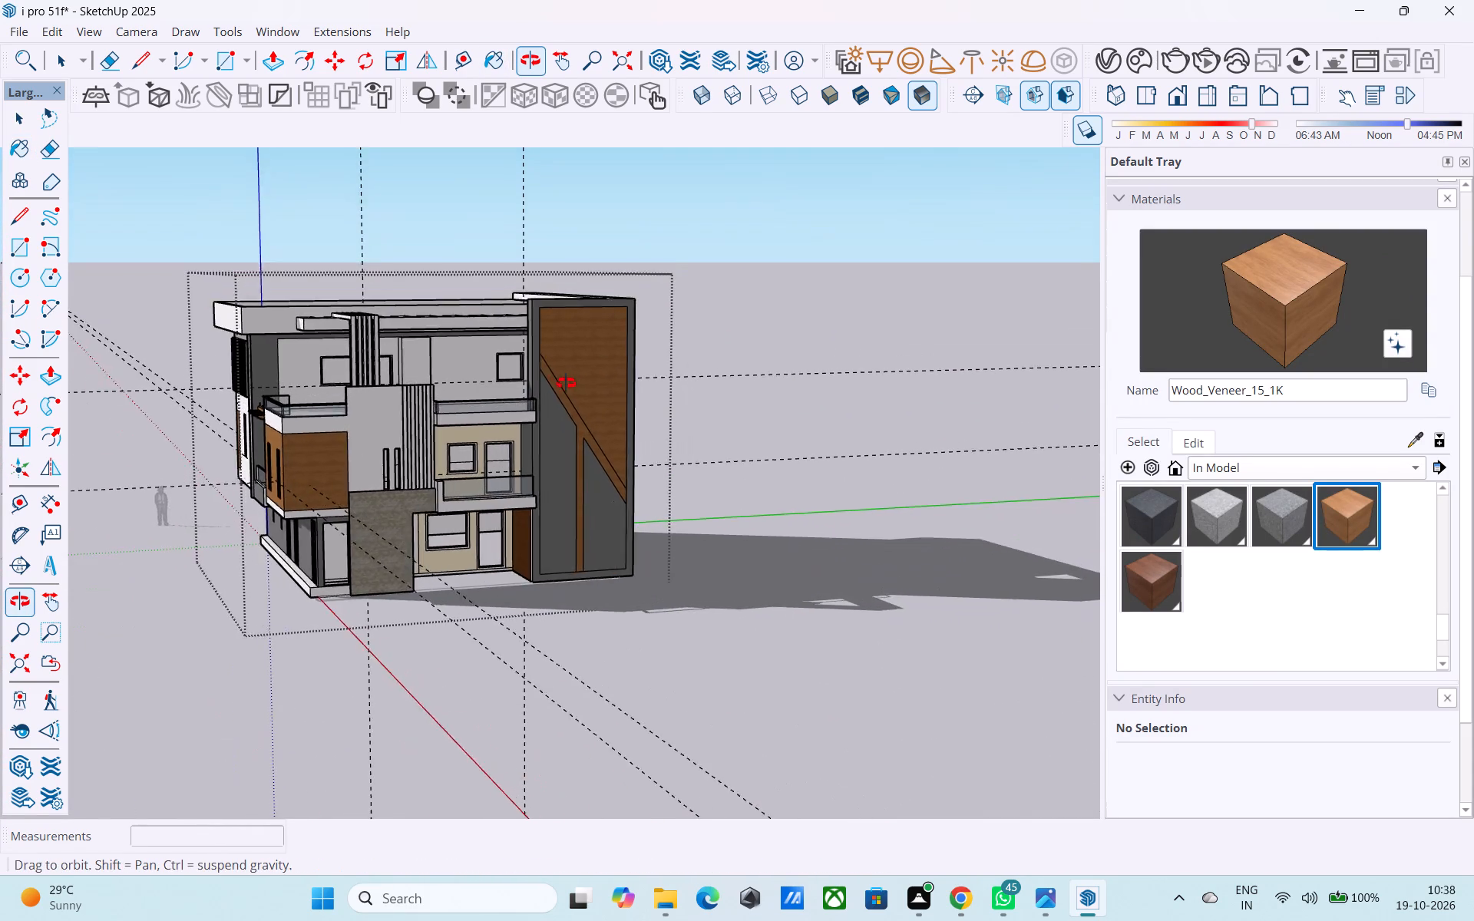
middle_drag(566, 383, 522, 378)
scroll(530, 384, up, 8)
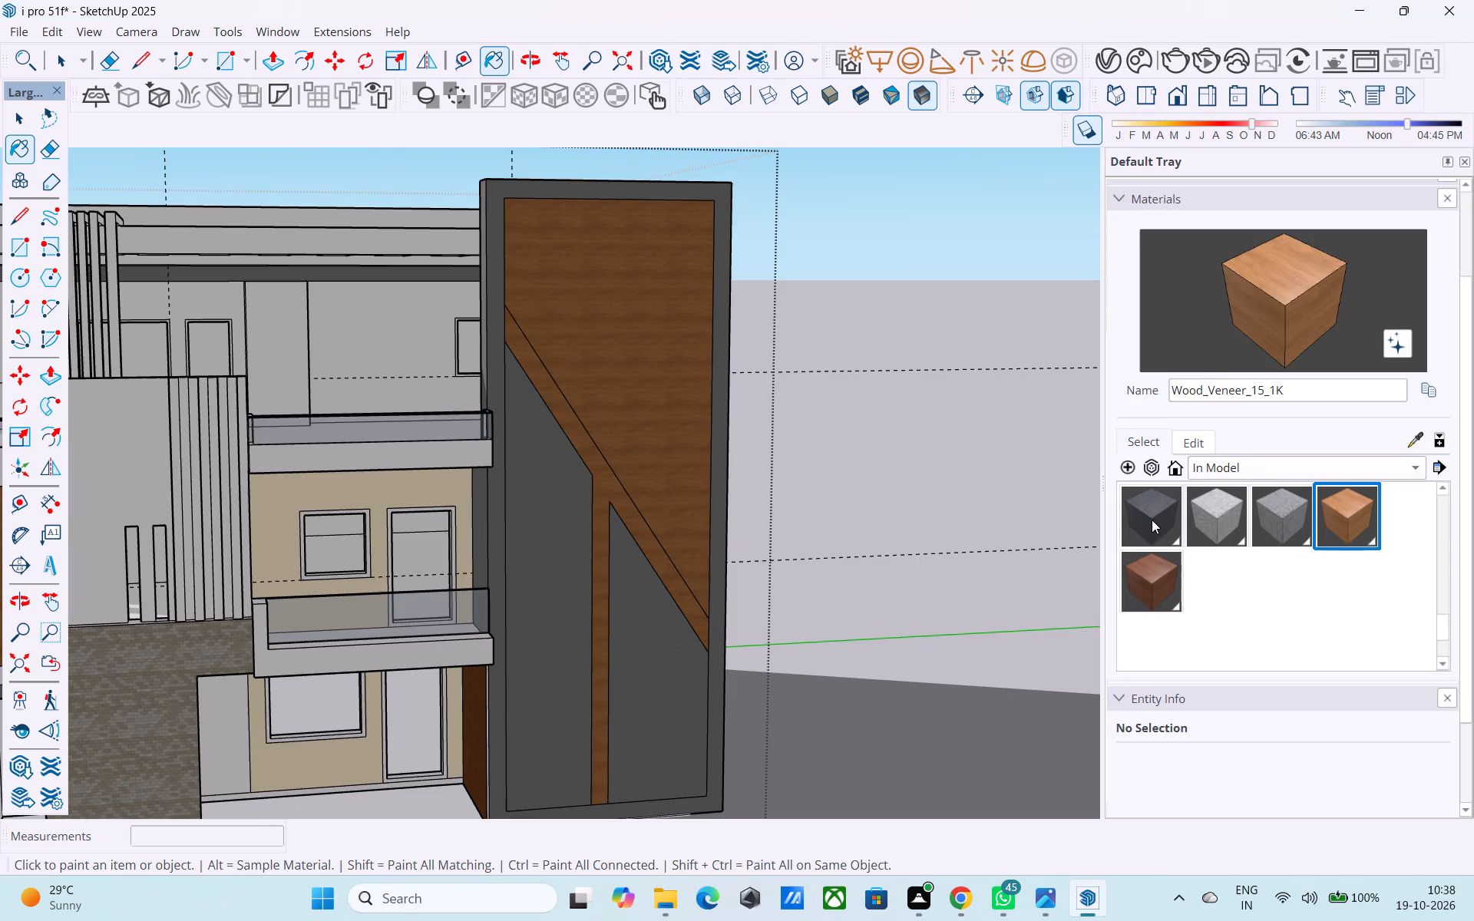
click(1152, 520)
scroll(487, 460, up, 3)
click(569, 389)
Examine the facade from several angles to judge the tall end wall's dark band and wood panel against the other finishes.
scroll(550, 408, down, 10)
middle_drag(565, 477, 560, 507)
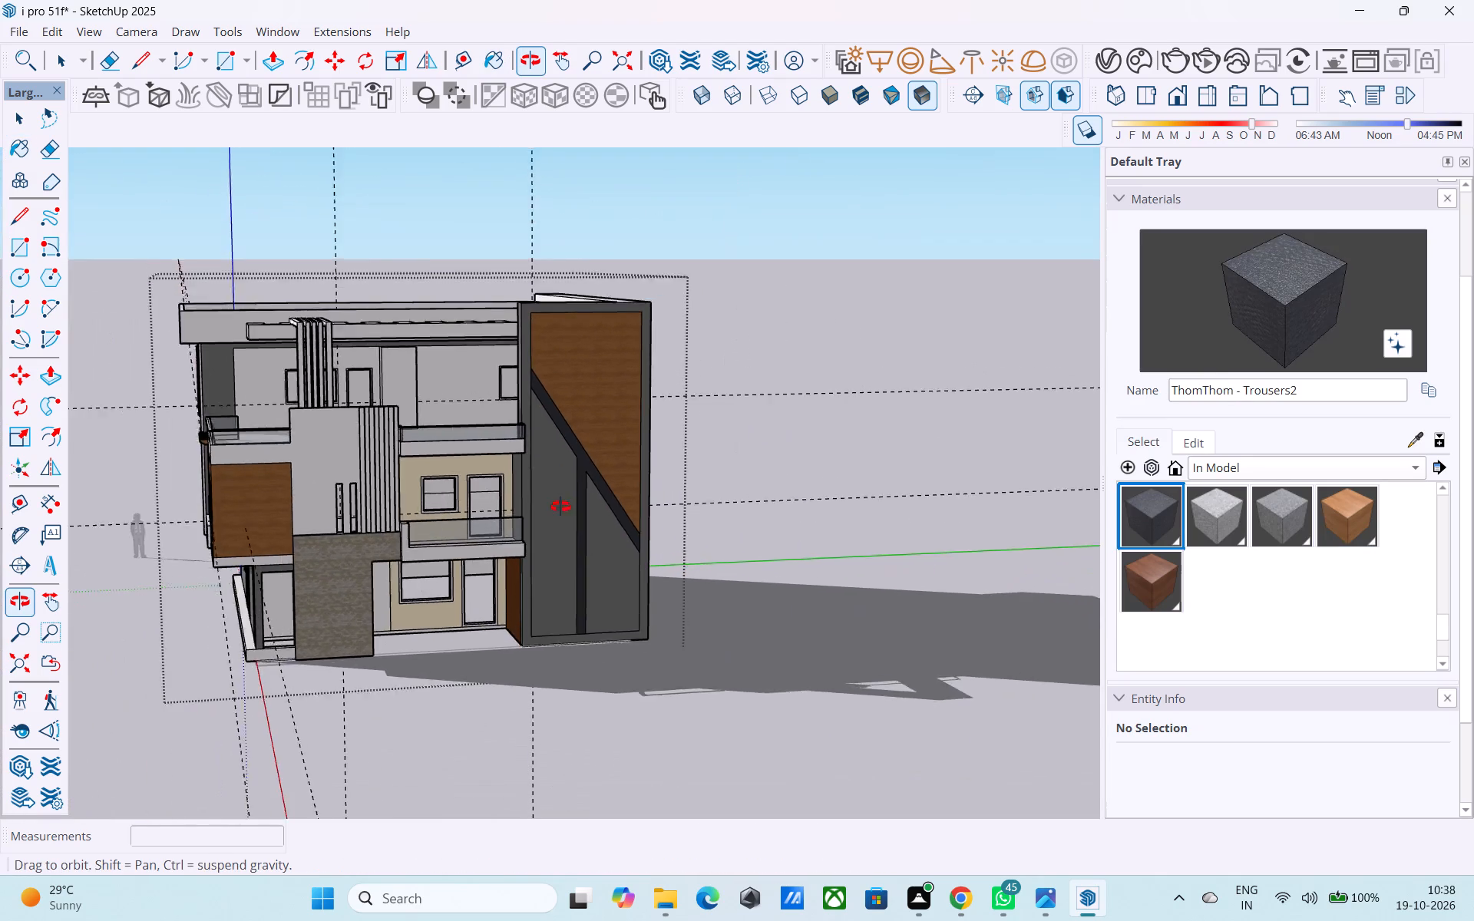
middle_drag(560, 507, 513, 543)
middle_drag(523, 546, 854, 491)
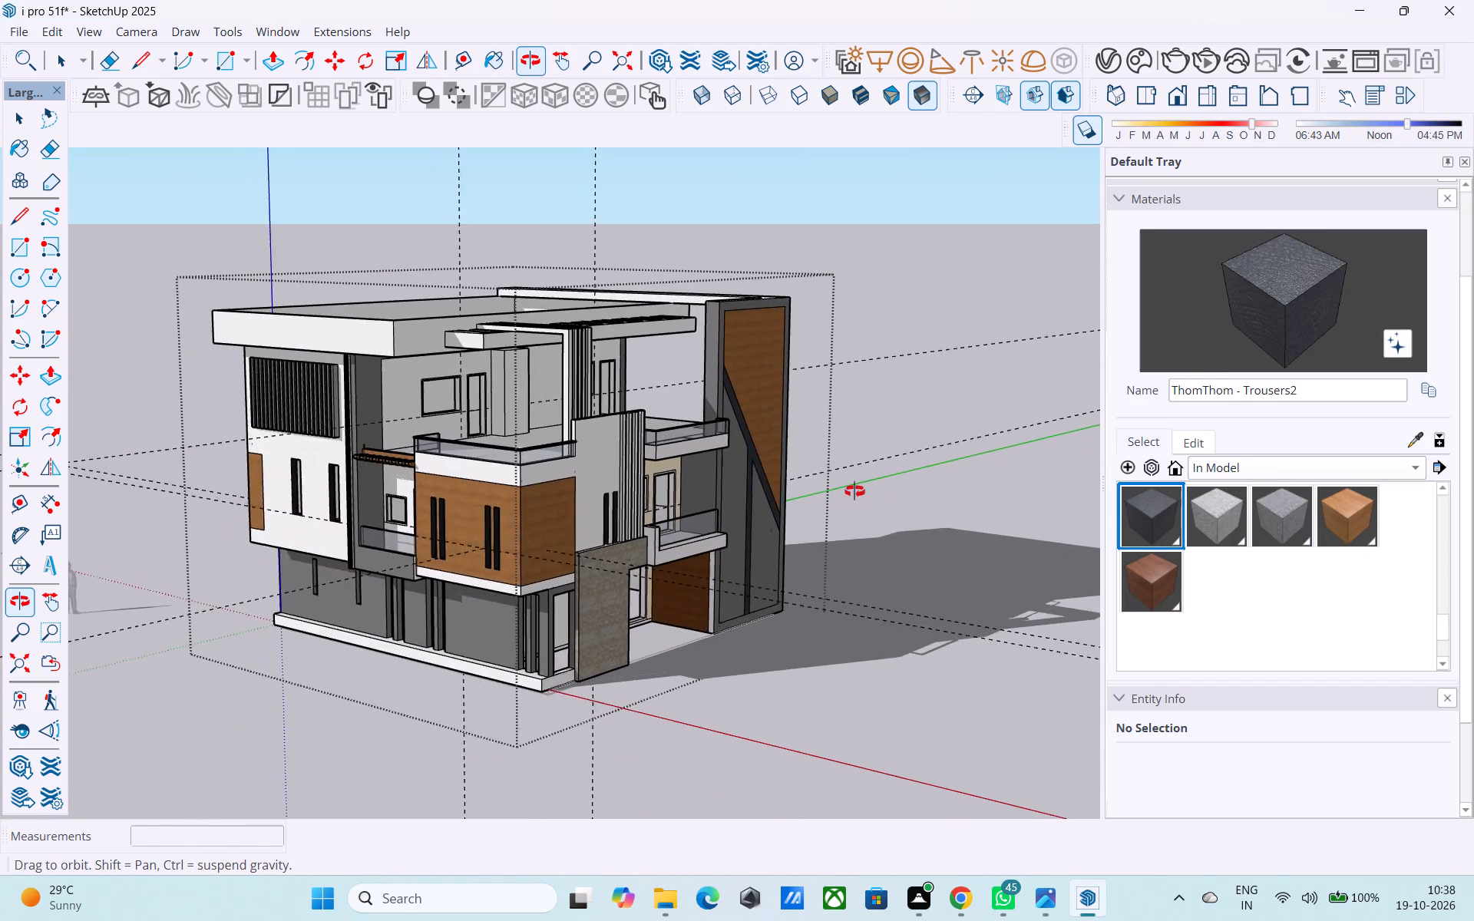
middle_drag(854, 491, 724, 494)
scroll(671, 412, up, 7)
scroll(673, 403, down, 3)
middle_drag(726, 413, 1026, 417)
scroll(1016, 408, down, 2)
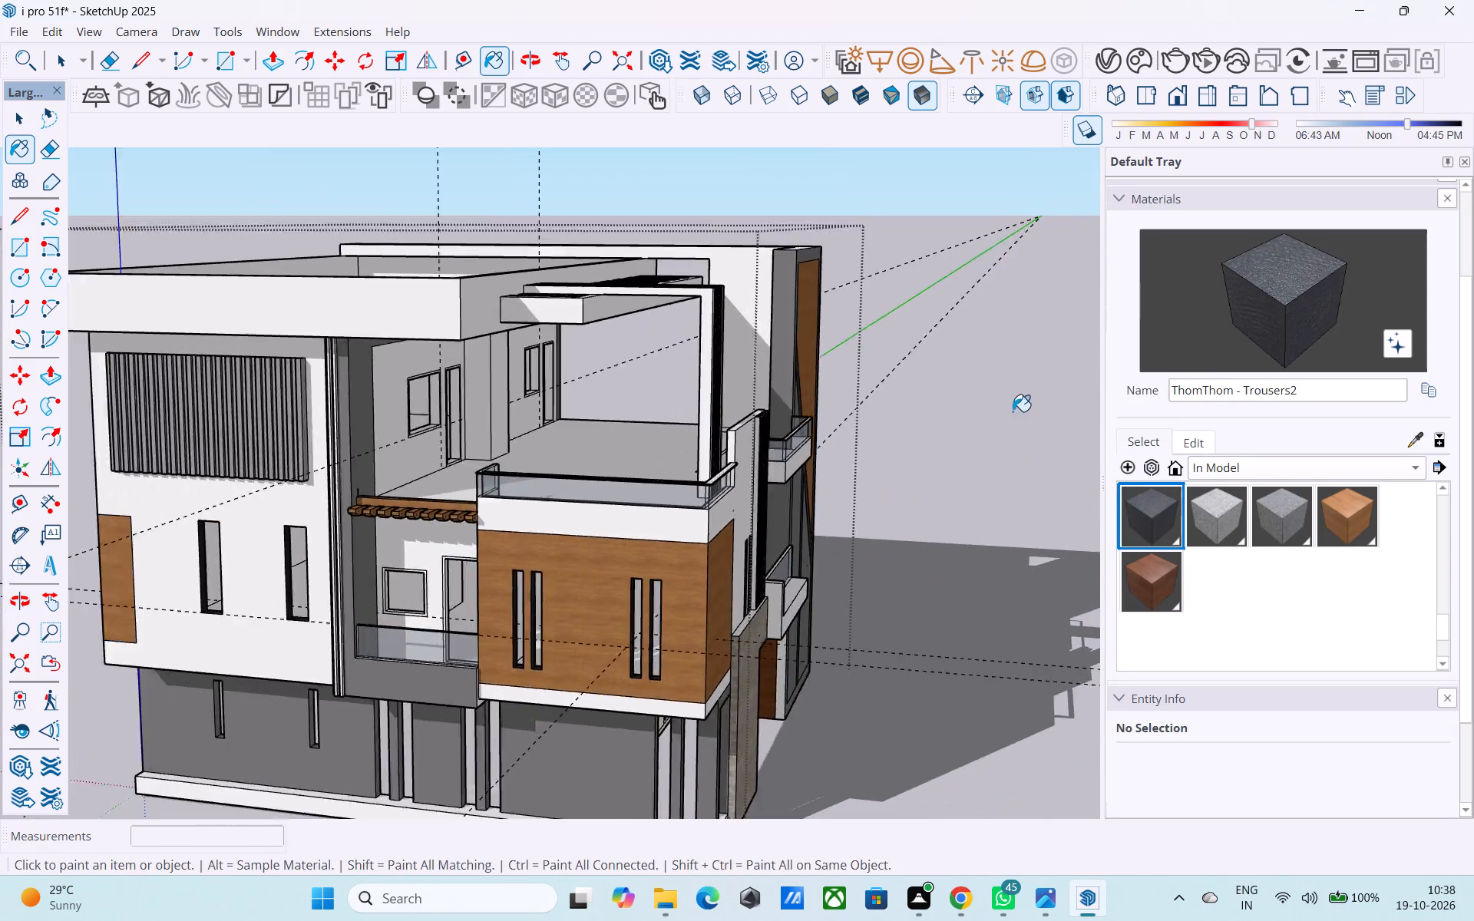
scroll(1013, 411, down, 2)
middle_drag(886, 450, 308, 503)
middle_drag(501, 487, 546, 398)
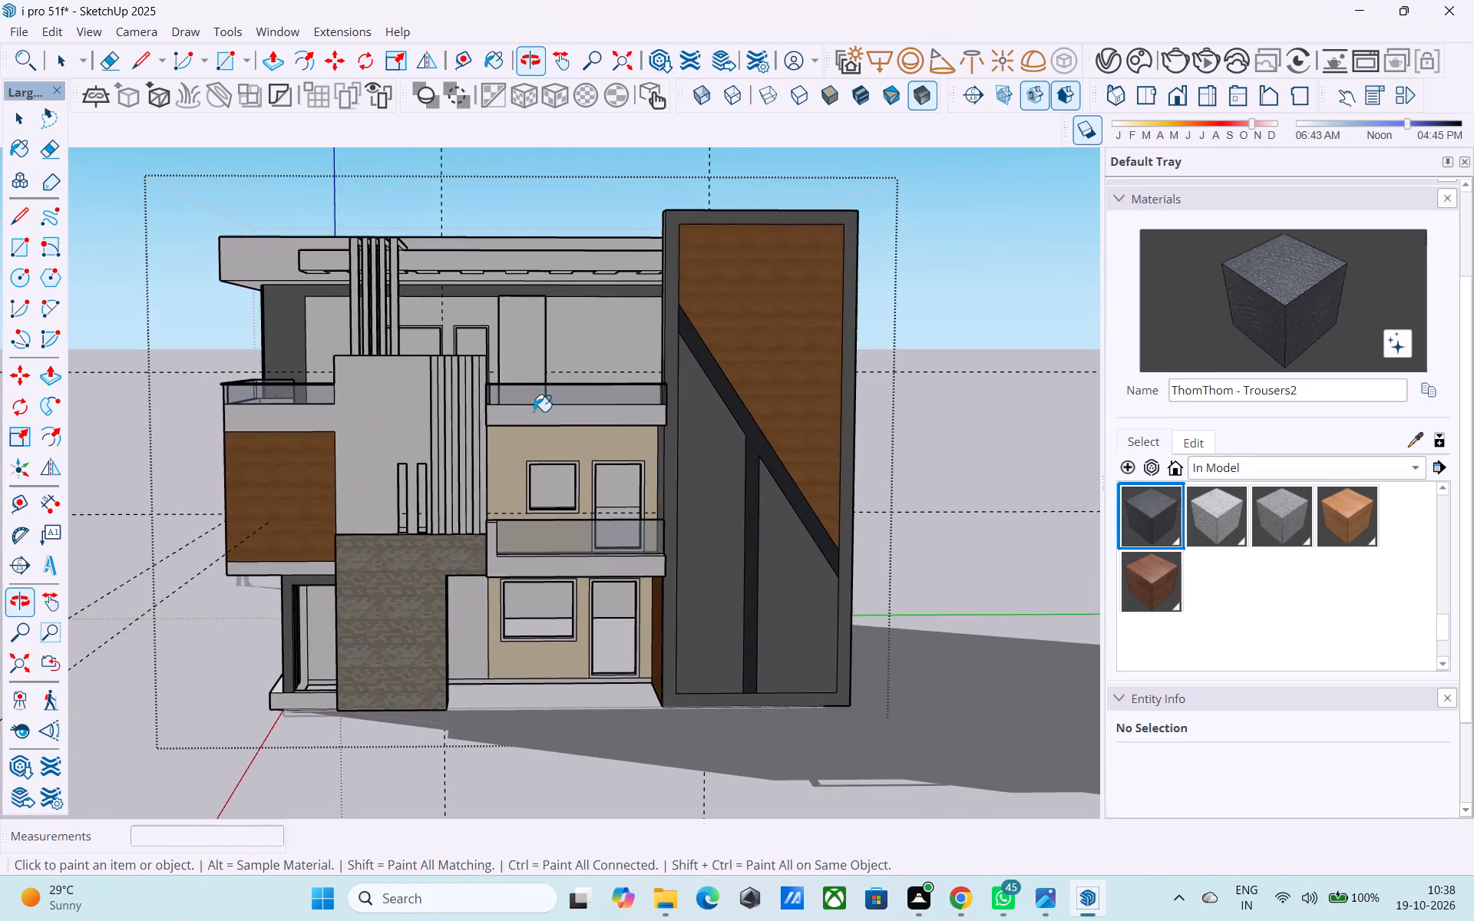
Examine the facade from several angles to judge the tall end wall's band and wood panel against the rest of the house.
scroll(438, 460, down, 5)
middle_drag(487, 484, 755, 476)
scroll(775, 453, up, 5)
scroll(775, 453, down, 5)
middle_drag(775, 453, 589, 538)
scroll(588, 539, up, 1)
scroll(588, 539, down, 4)
key(space)
middle_drag(587, 538, 626, 500)
click(873, 292)
middle_drag(701, 403, 825, 351)
scroll(623, 441, up, 3)
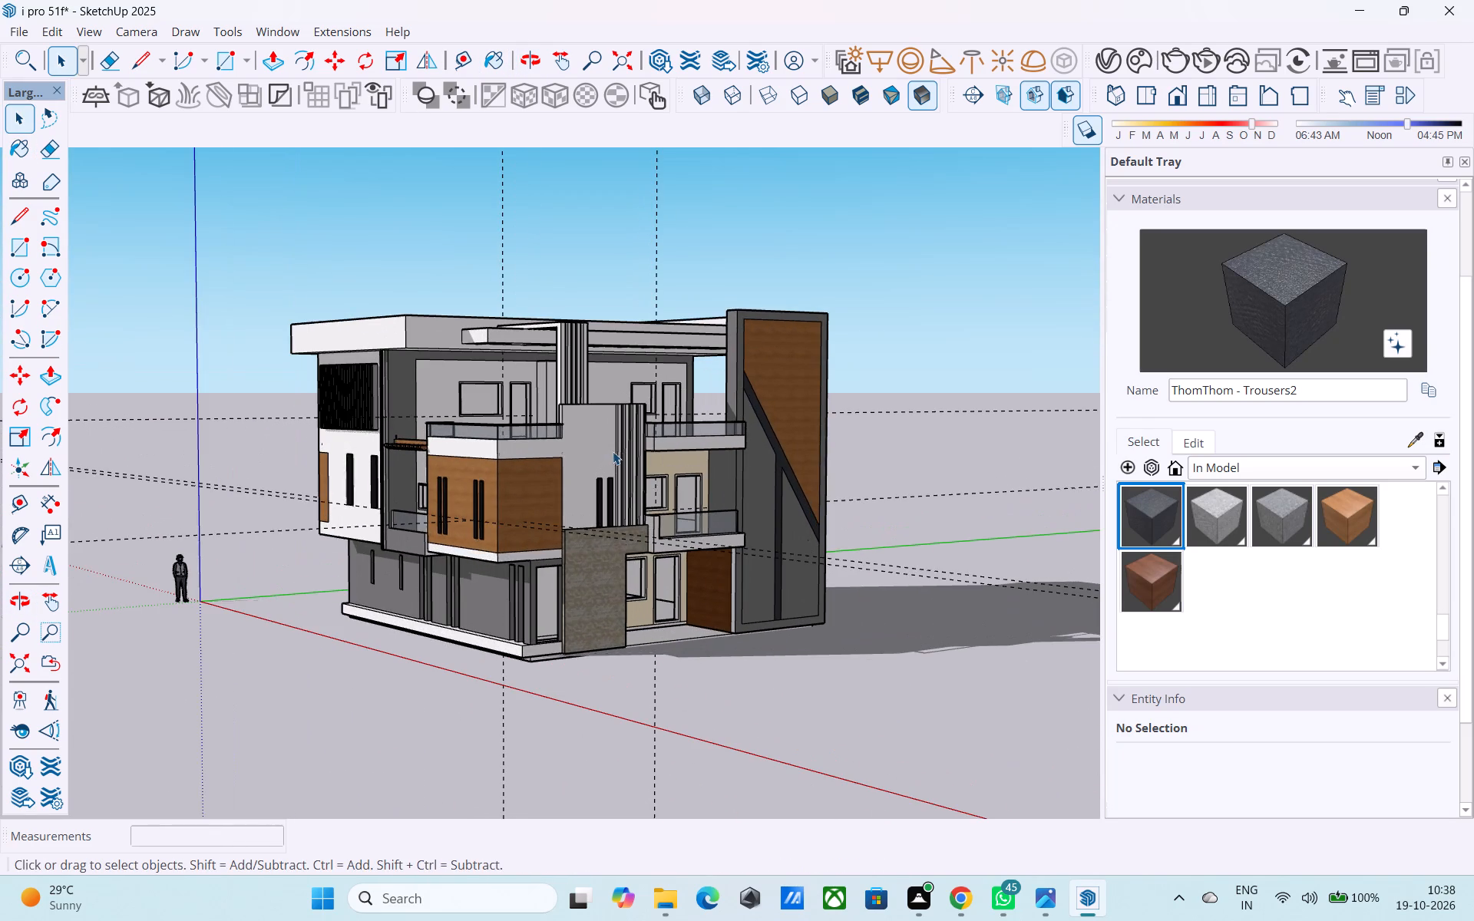
middle_drag(594, 450, 572, 441)
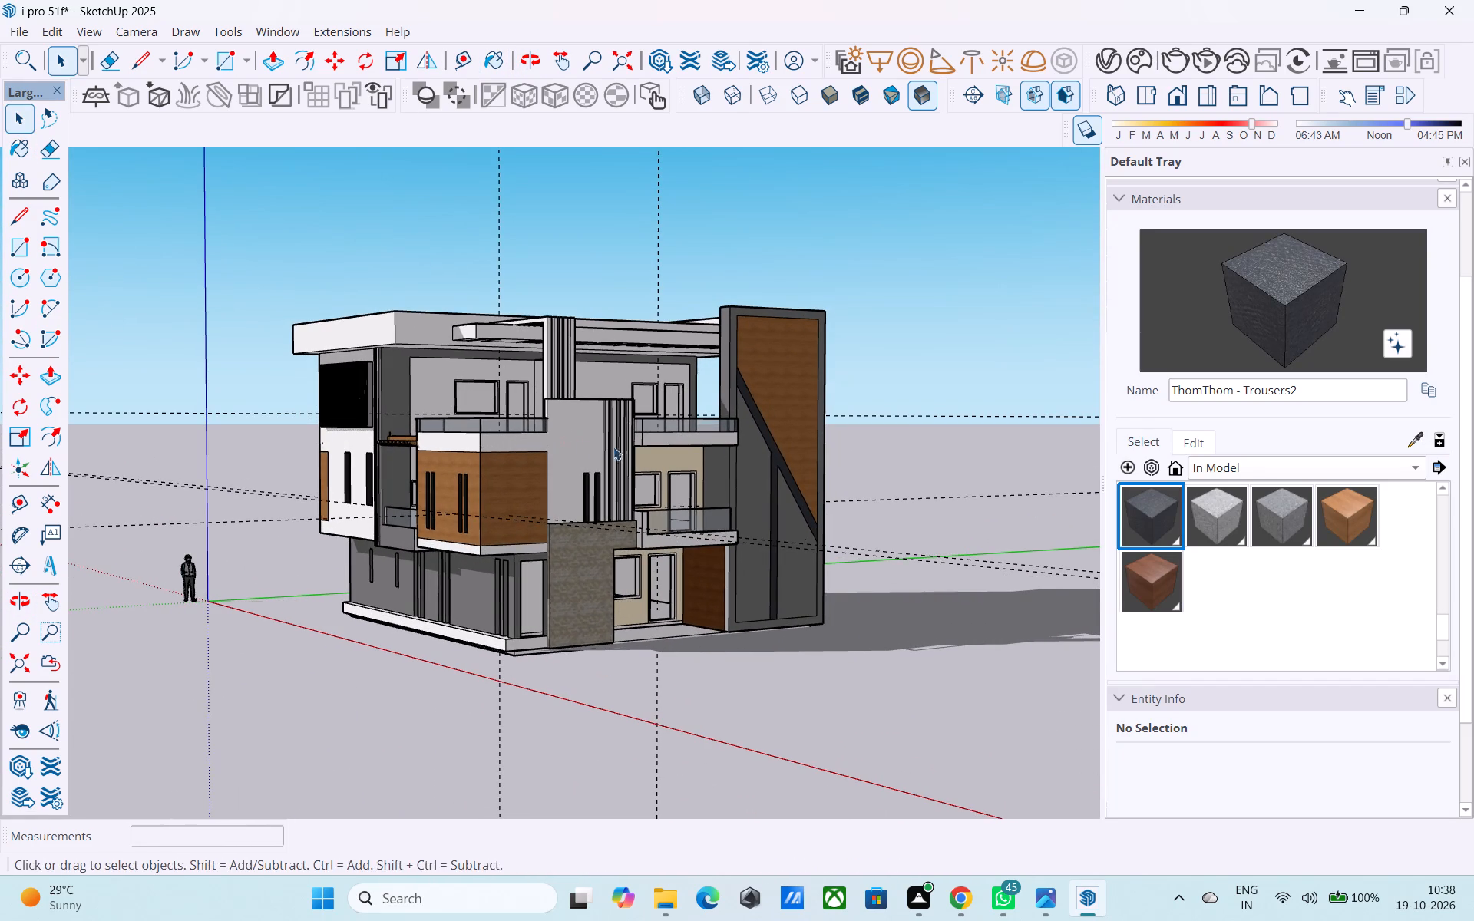
middle_drag(719, 447, 704, 453)
middle_drag(804, 424, 749, 438)
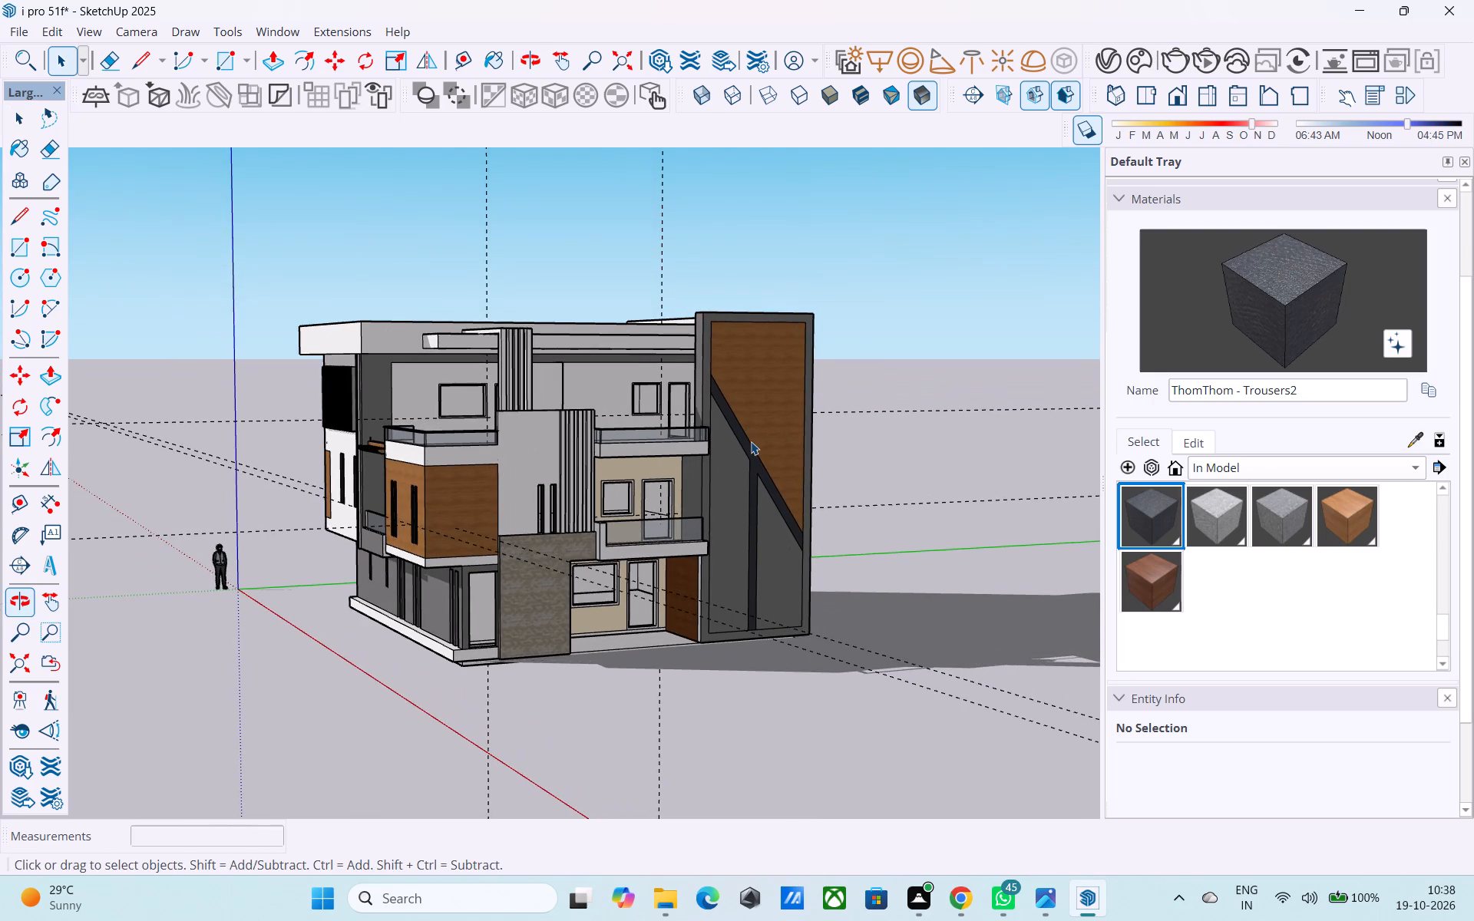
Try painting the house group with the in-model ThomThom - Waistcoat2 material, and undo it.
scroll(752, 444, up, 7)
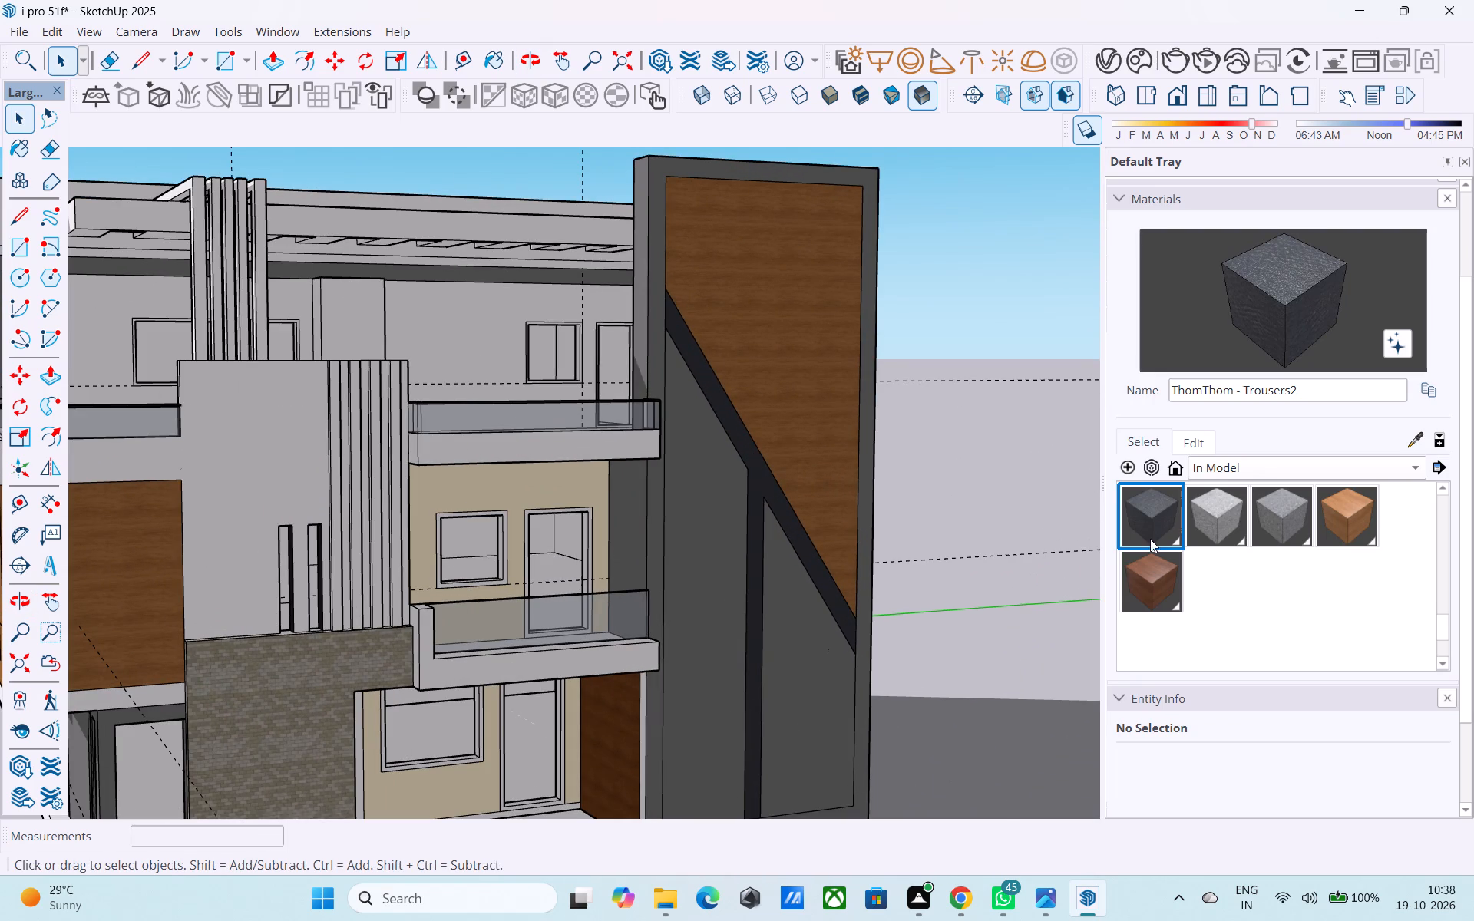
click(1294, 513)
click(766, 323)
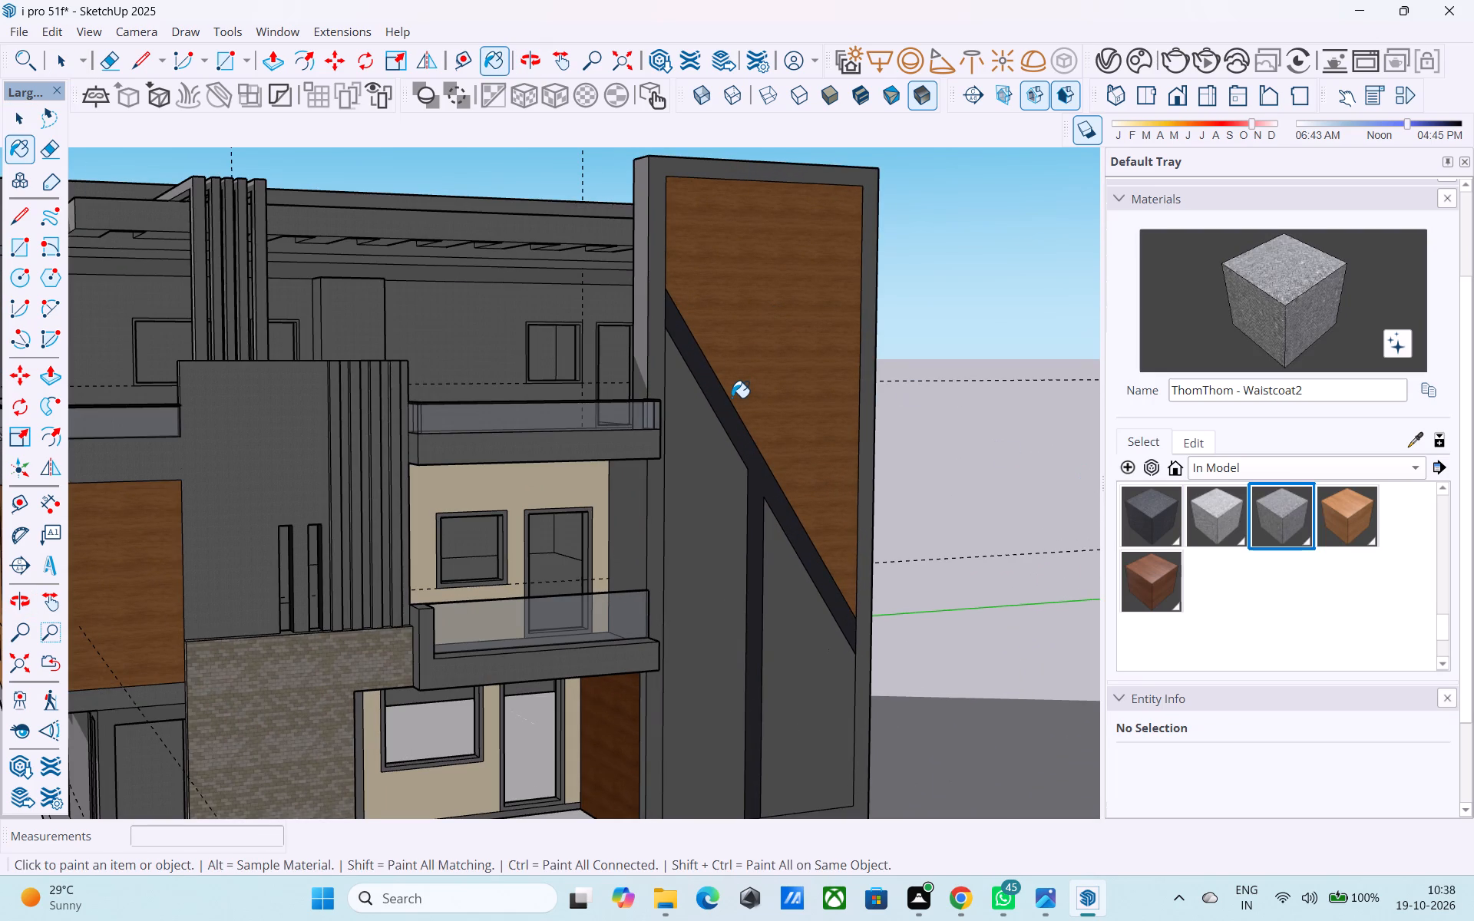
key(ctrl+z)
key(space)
Inside the group, repaint the tall end wall's diagonal band and wood panel area with the in-model M05_Graphite_Haze material.
double_click(732, 398)
double_click(719, 405)
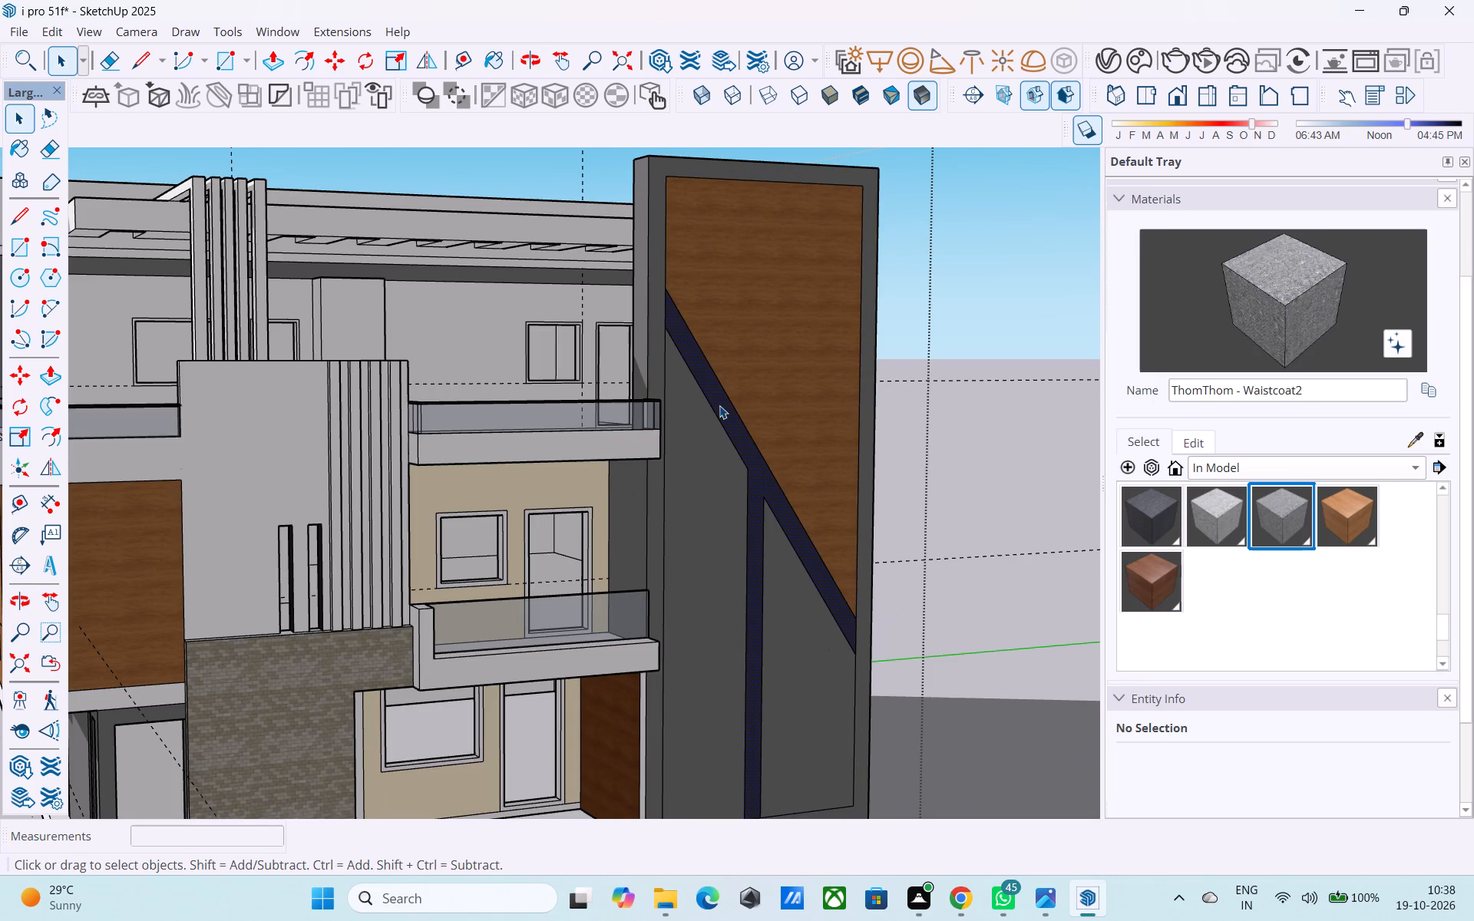
click(719, 405)
scroll(1195, 562, up, 1)
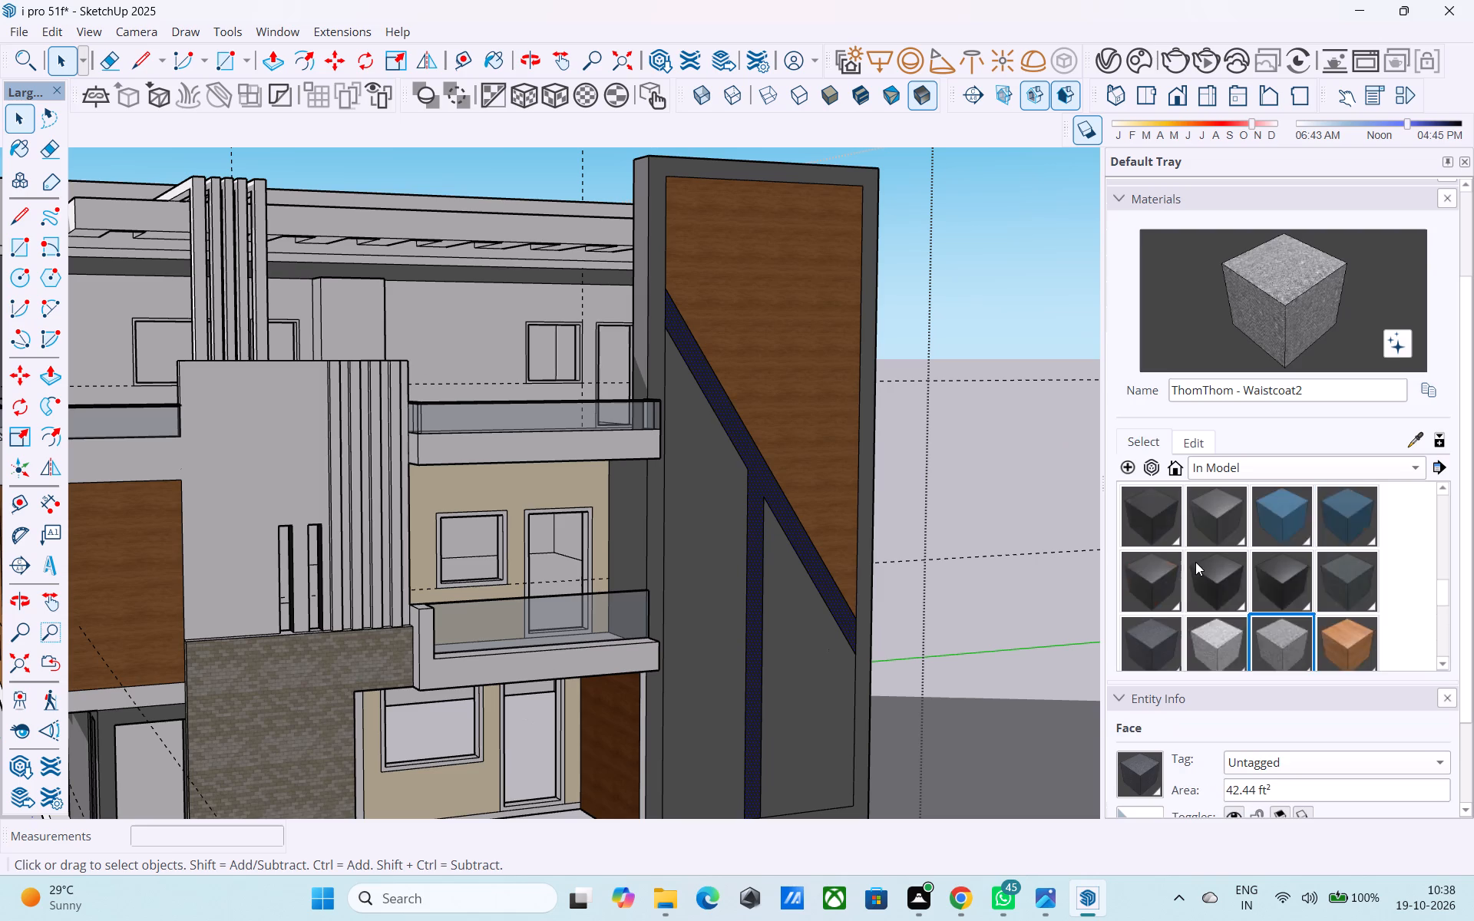
scroll(1195, 562, up, 9)
scroll(1193, 558, down, 3)
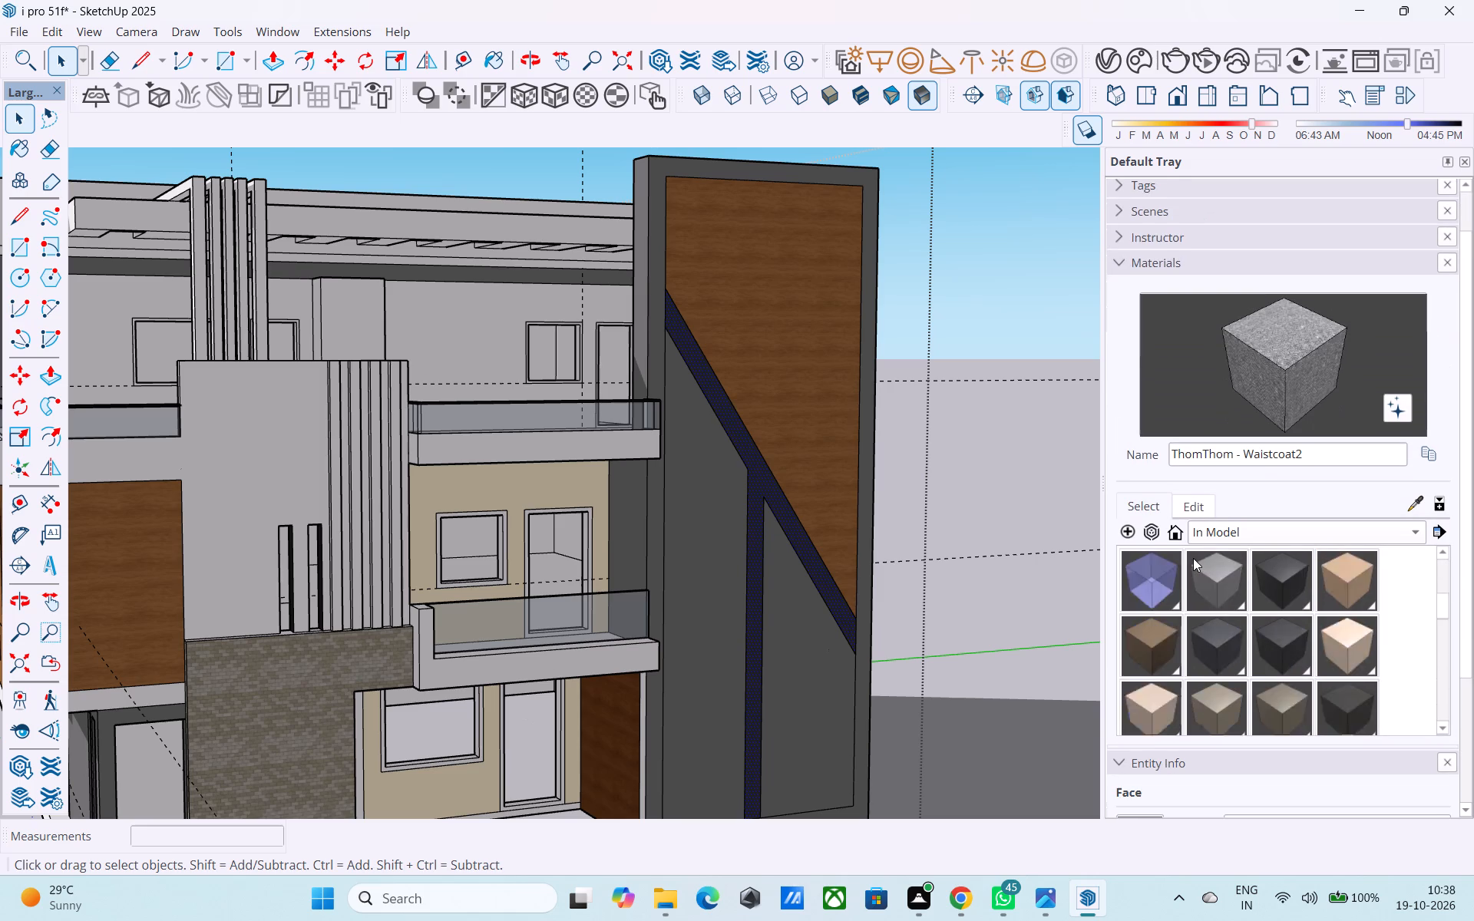
scroll(1193, 558, down, 1)
scroll(1193, 558, up, 4)
click(1222, 695)
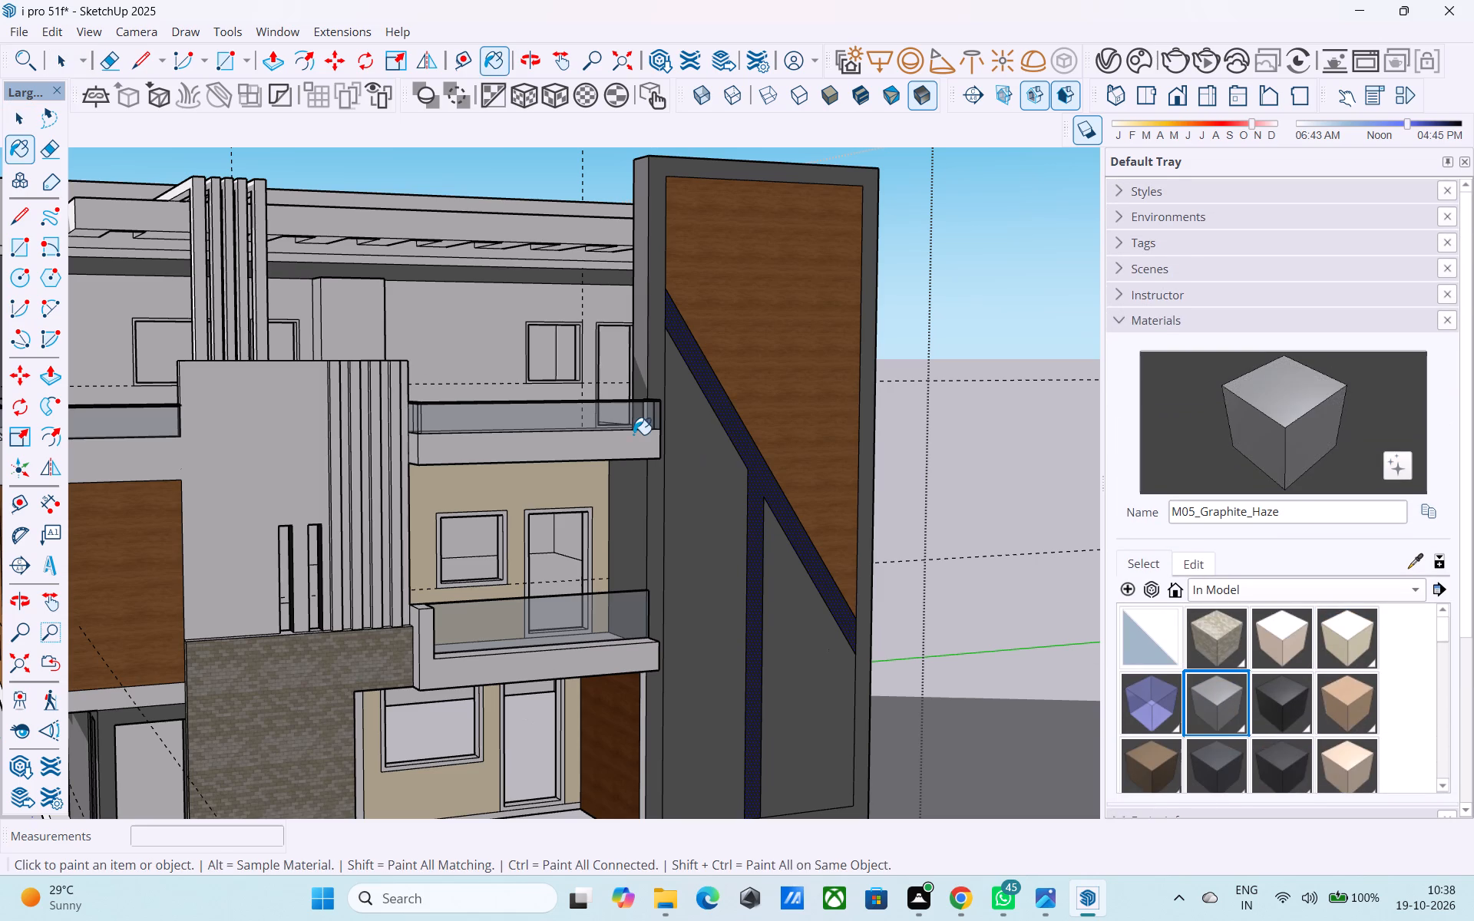
click(748, 441)
click(753, 371)
click(725, 453)
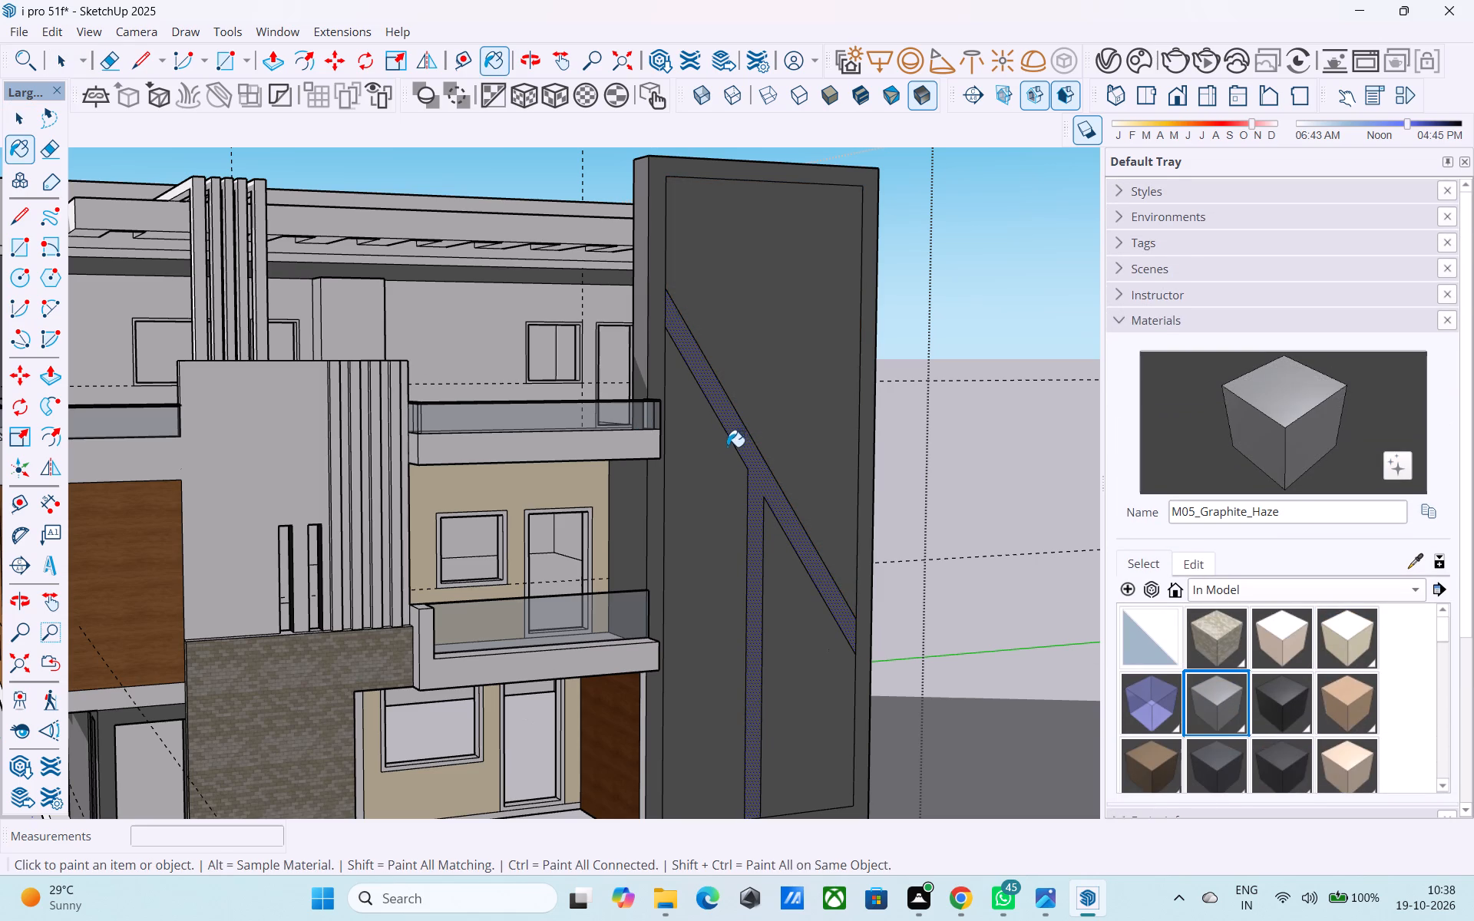
Erase the edges of the diagonal and vertical bands so the tall end wall's inset panel is one plain face.
key(e)
drag(729, 400, 729, 495)
drag(775, 451, 753, 577)
drag(759, 495, 739, 558)
drag(779, 494, 738, 481)
scroll(666, 371, down, 7)
scroll(730, 559, up, 4)
middle_drag(674, 557, 679, 645)
scroll(687, 551, up, 1)
scroll(679, 645, down, 4)
key(space)
Draw a 6' by 6' square on the tall end wall's inset panel, beside the middle-floor balcony.
middle_drag(673, 510, 636, 488)
middle_drag(640, 485, 615, 495)
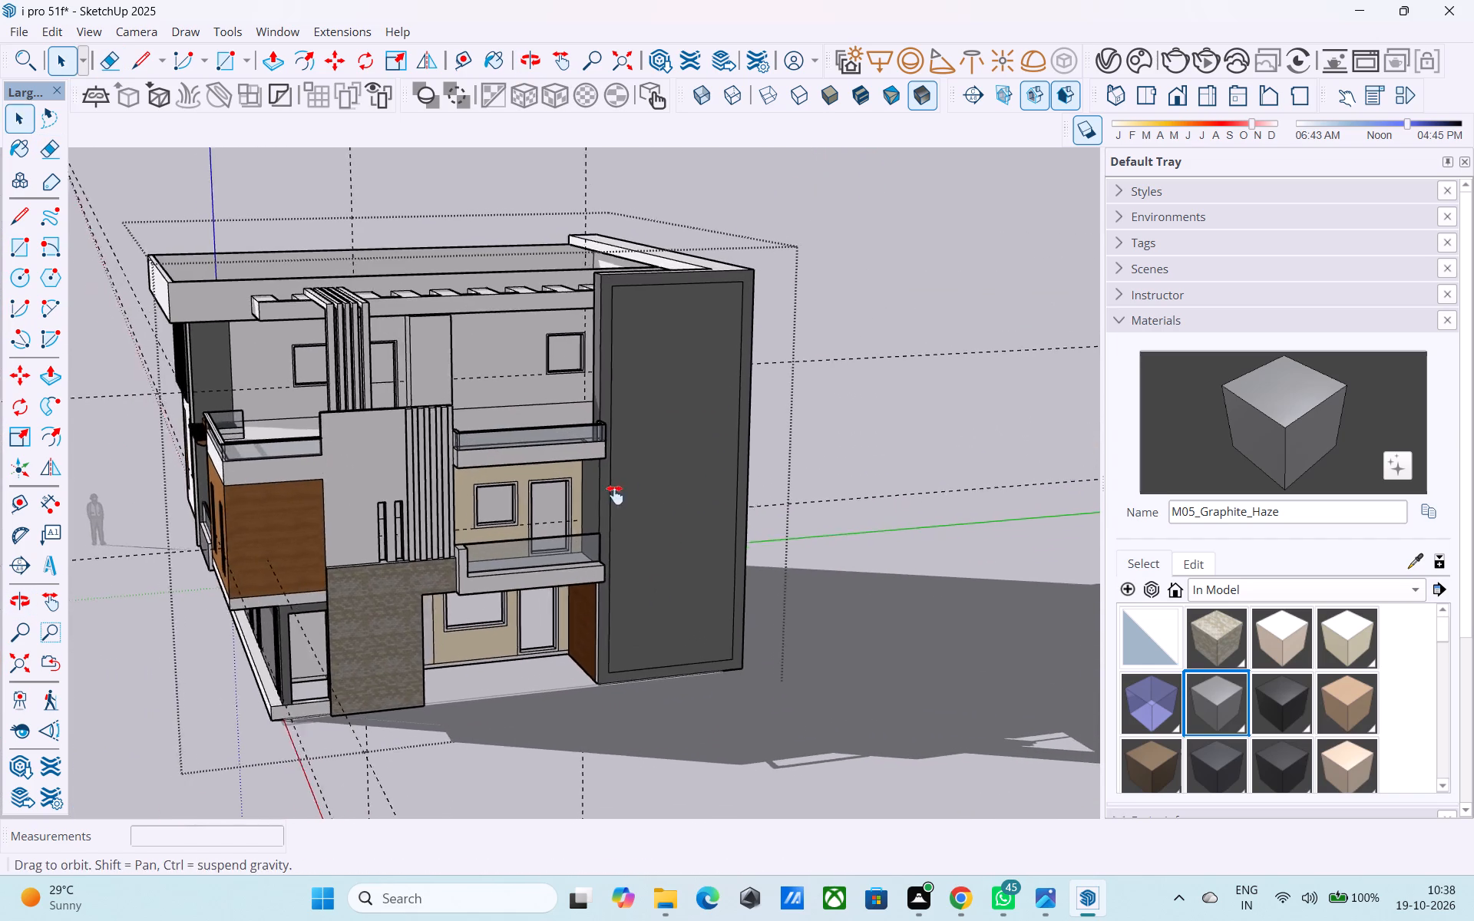
middle_drag(615, 495, 610, 499)
scroll(610, 499, up, 7)
shift+middle_drag(612, 480, 494, 466)
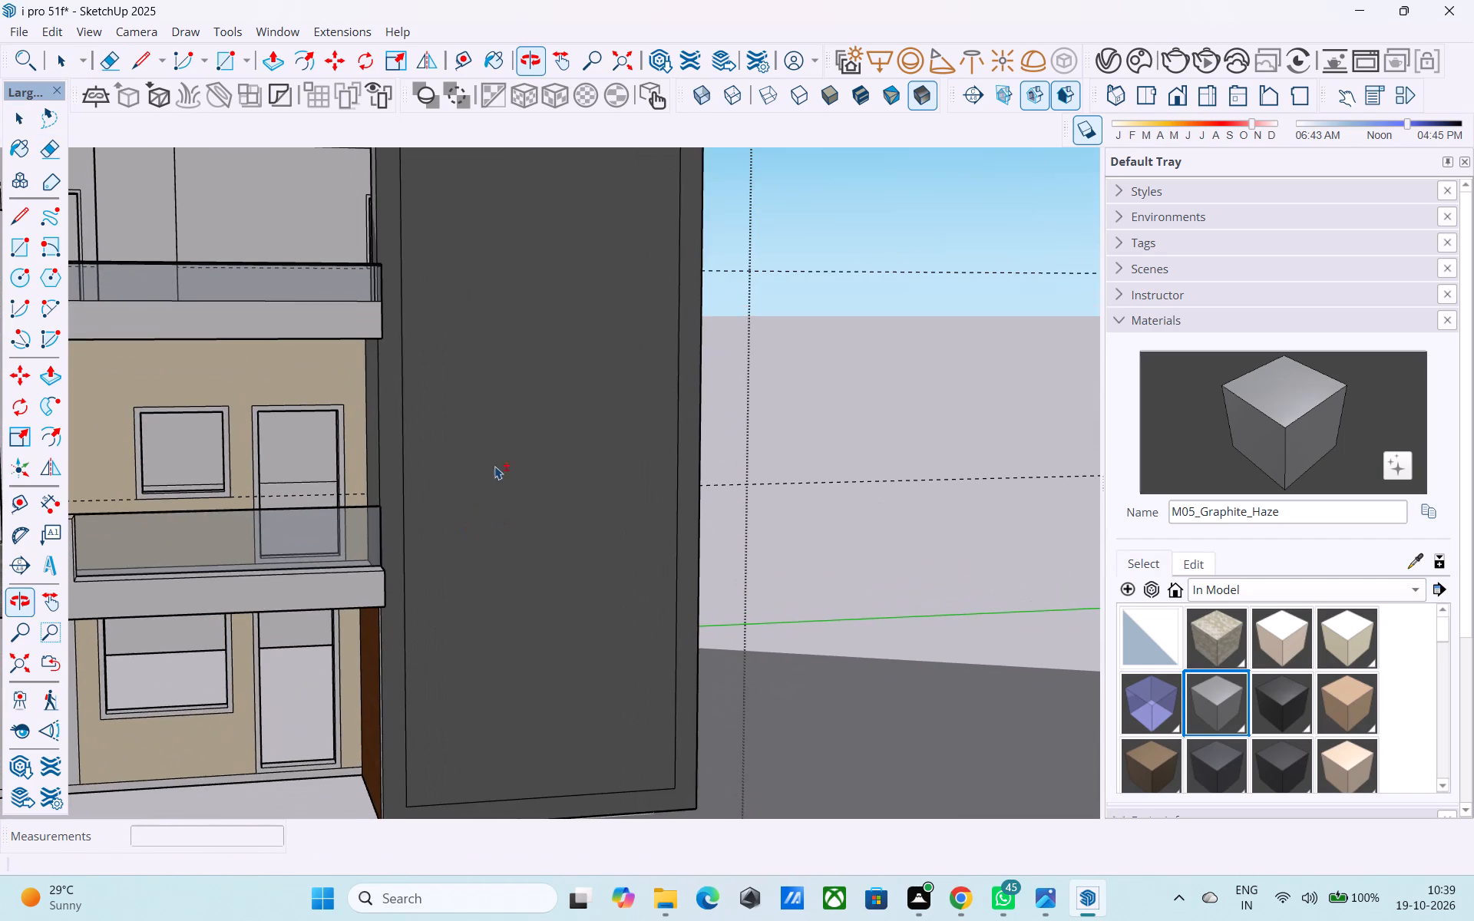
middle_drag(491, 474, 511, 485)
key(r)
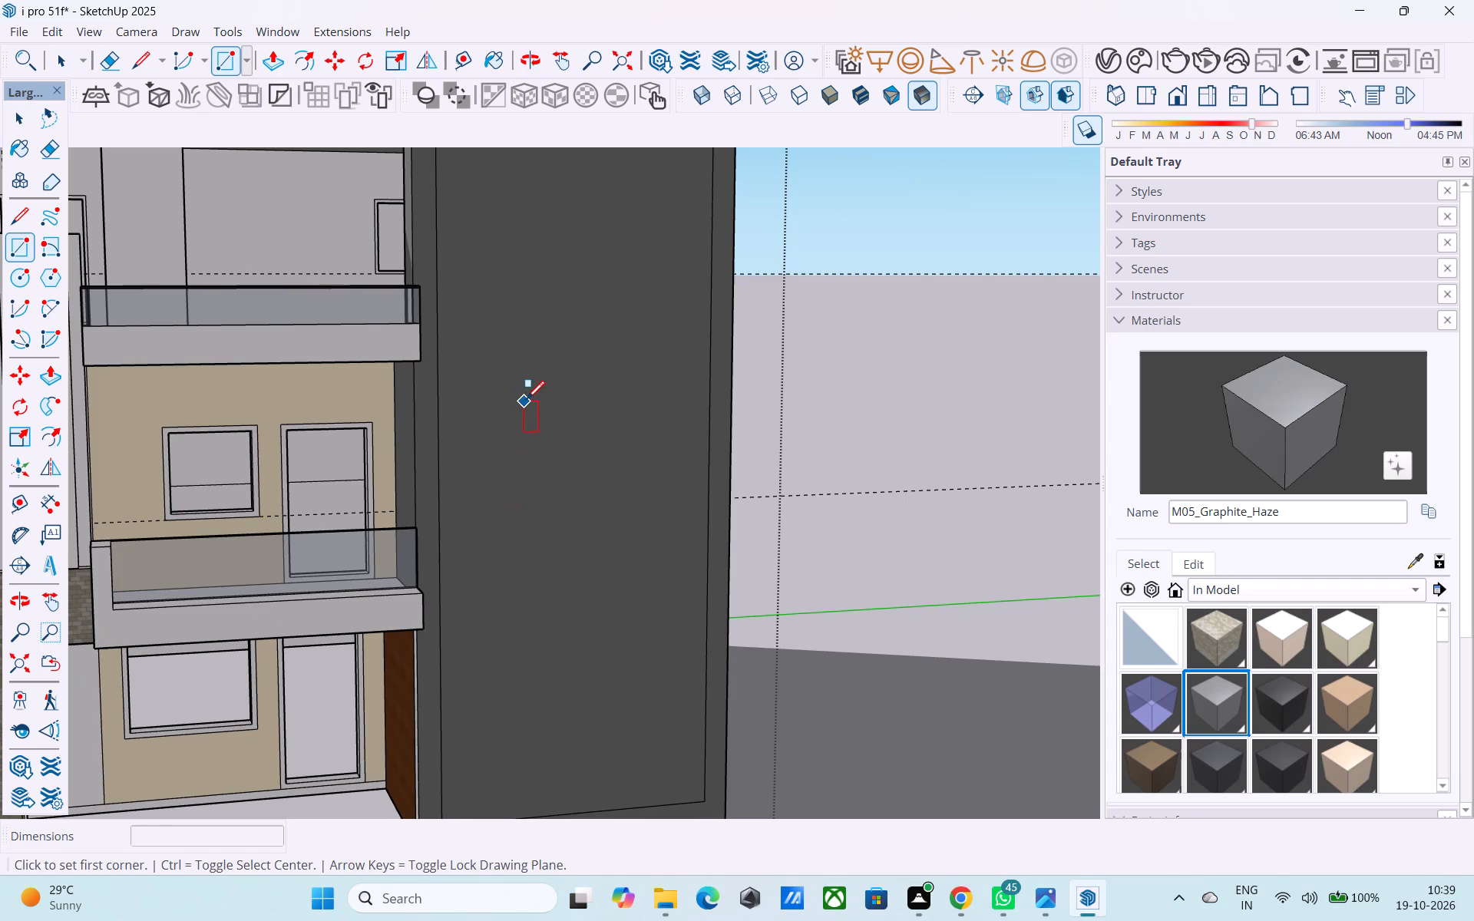
click(527, 400)
middle_drag(686, 543, 666, 546)
scroll(655, 545, down, 3)
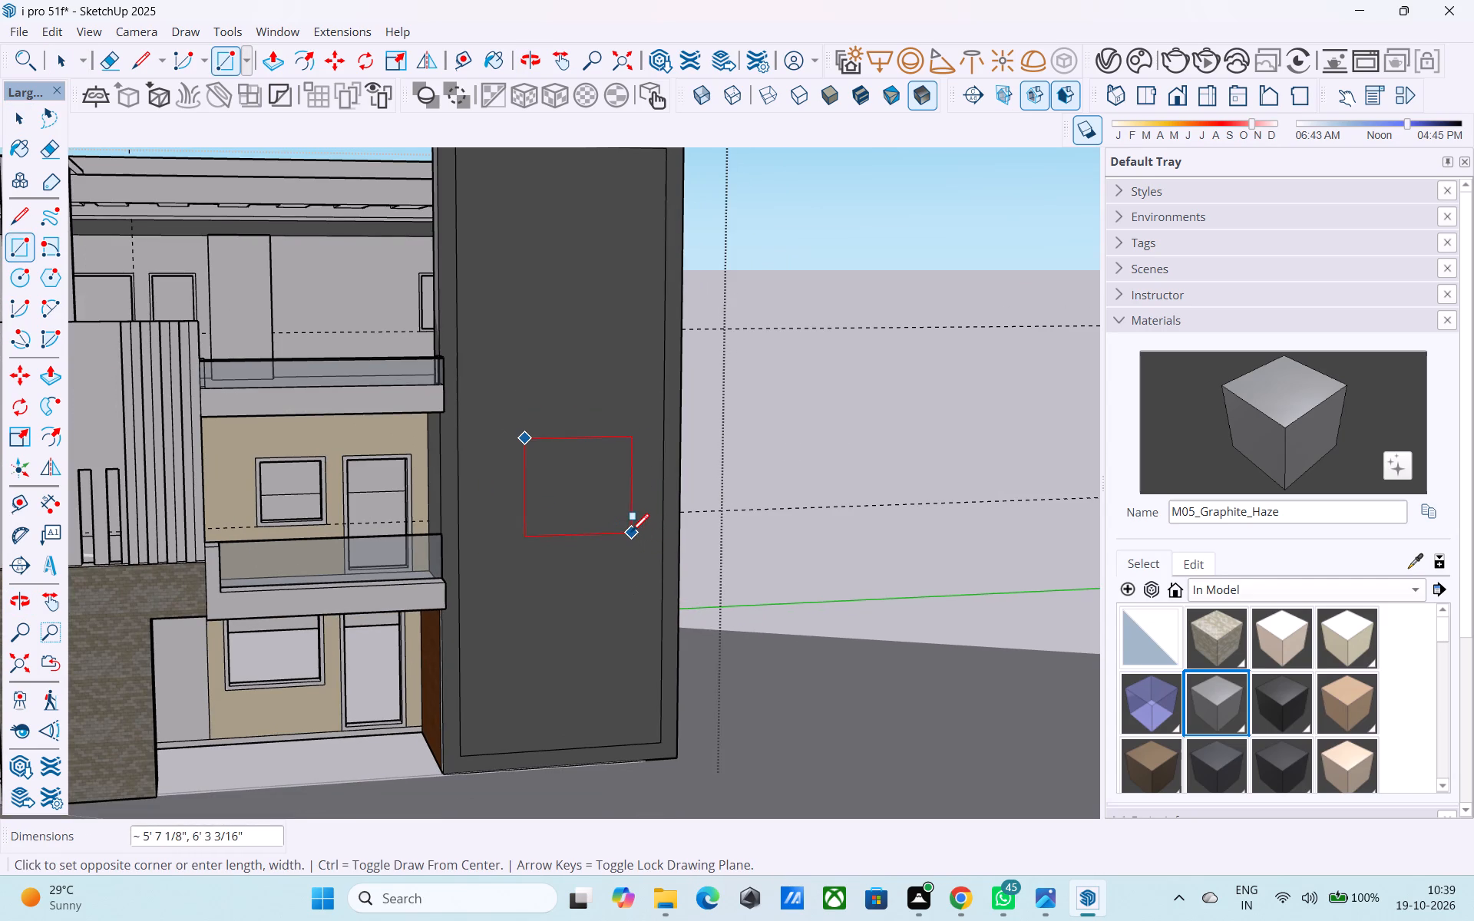
scroll(637, 536, down, 2)
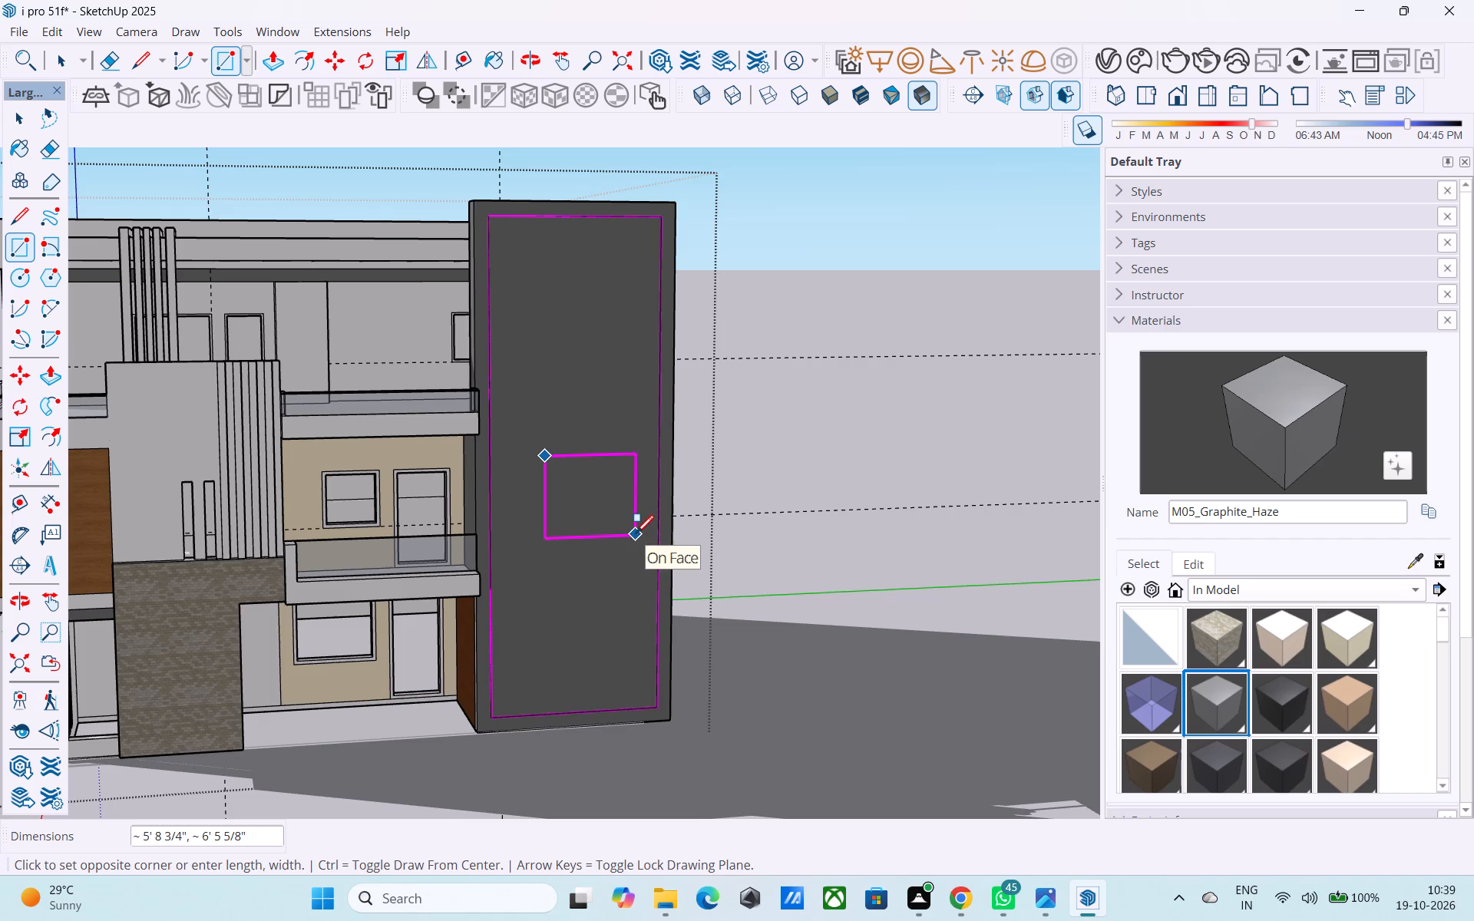
shift+middle_drag(644, 546, 651, 560)
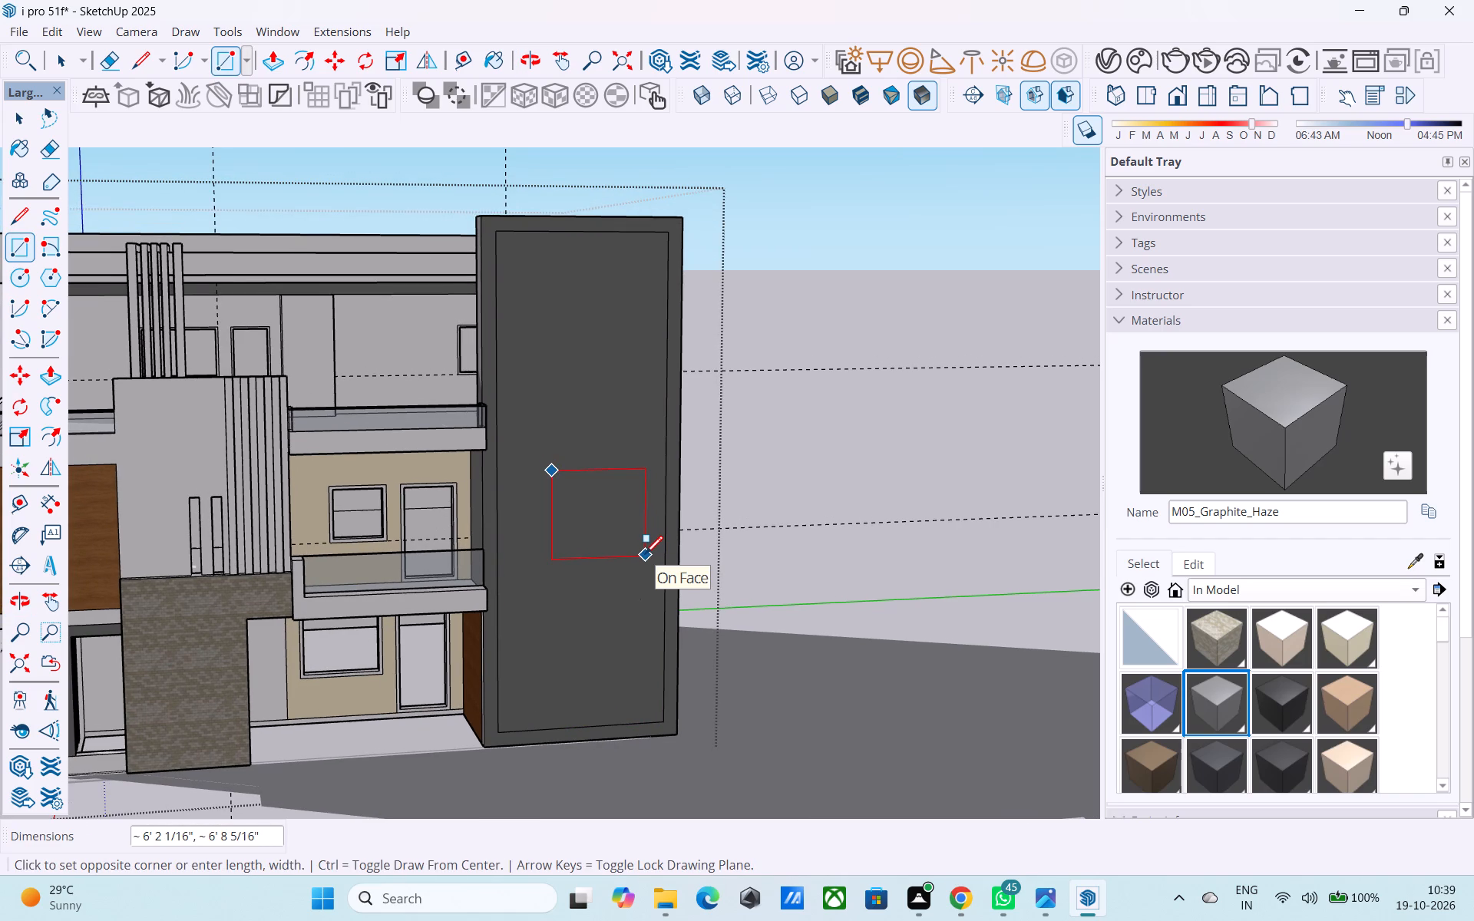
text(6',6')
key(Return)
key(space)
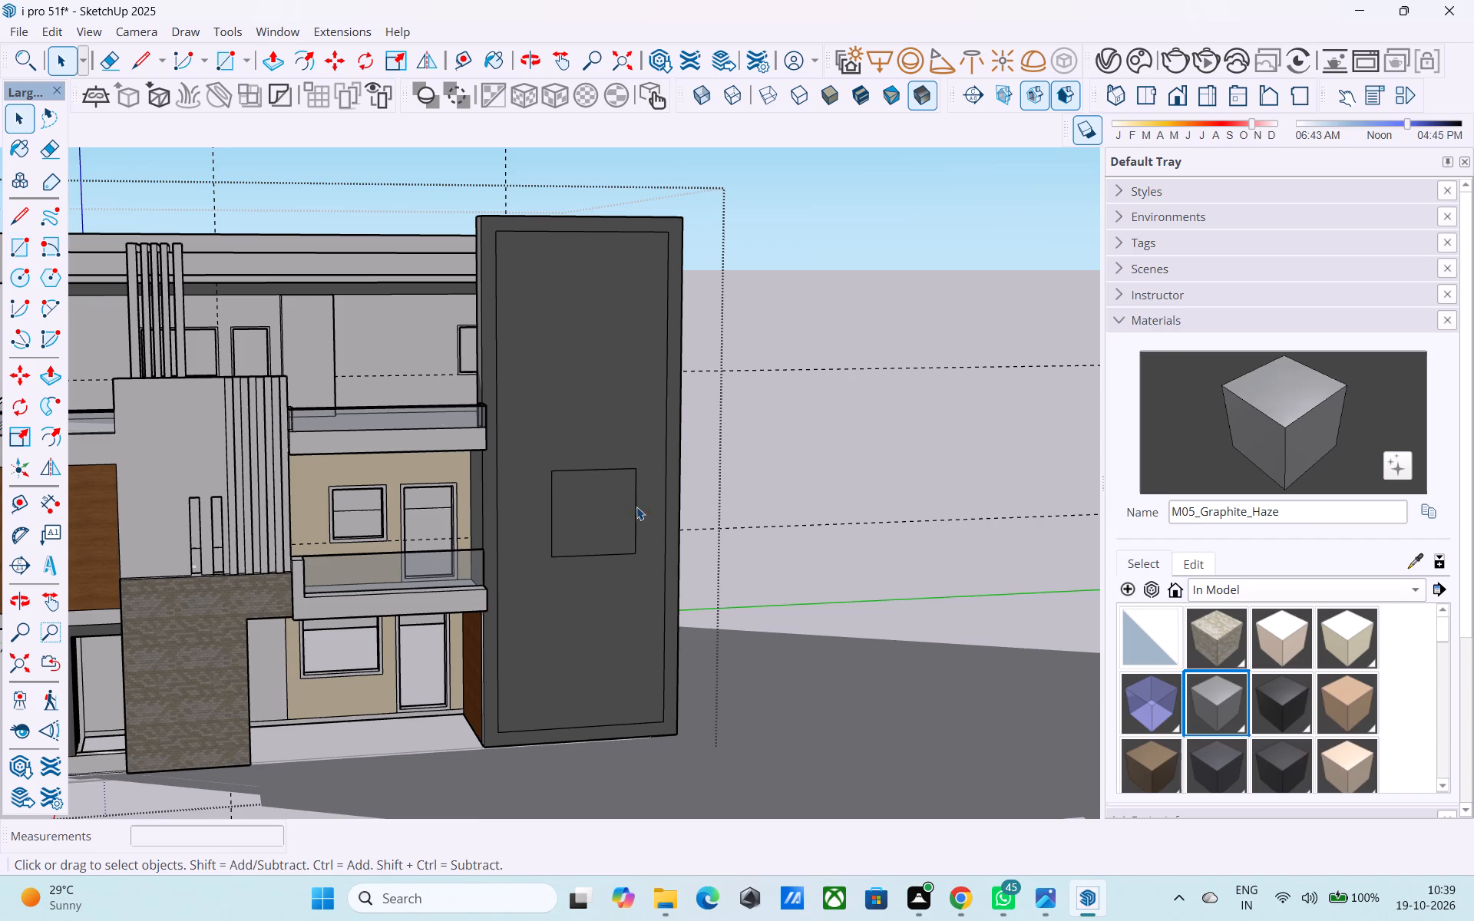
Copy the square about 11' 5" straight up on the tall end wall's panel.
click(624, 512)
key(m)
click(639, 554)
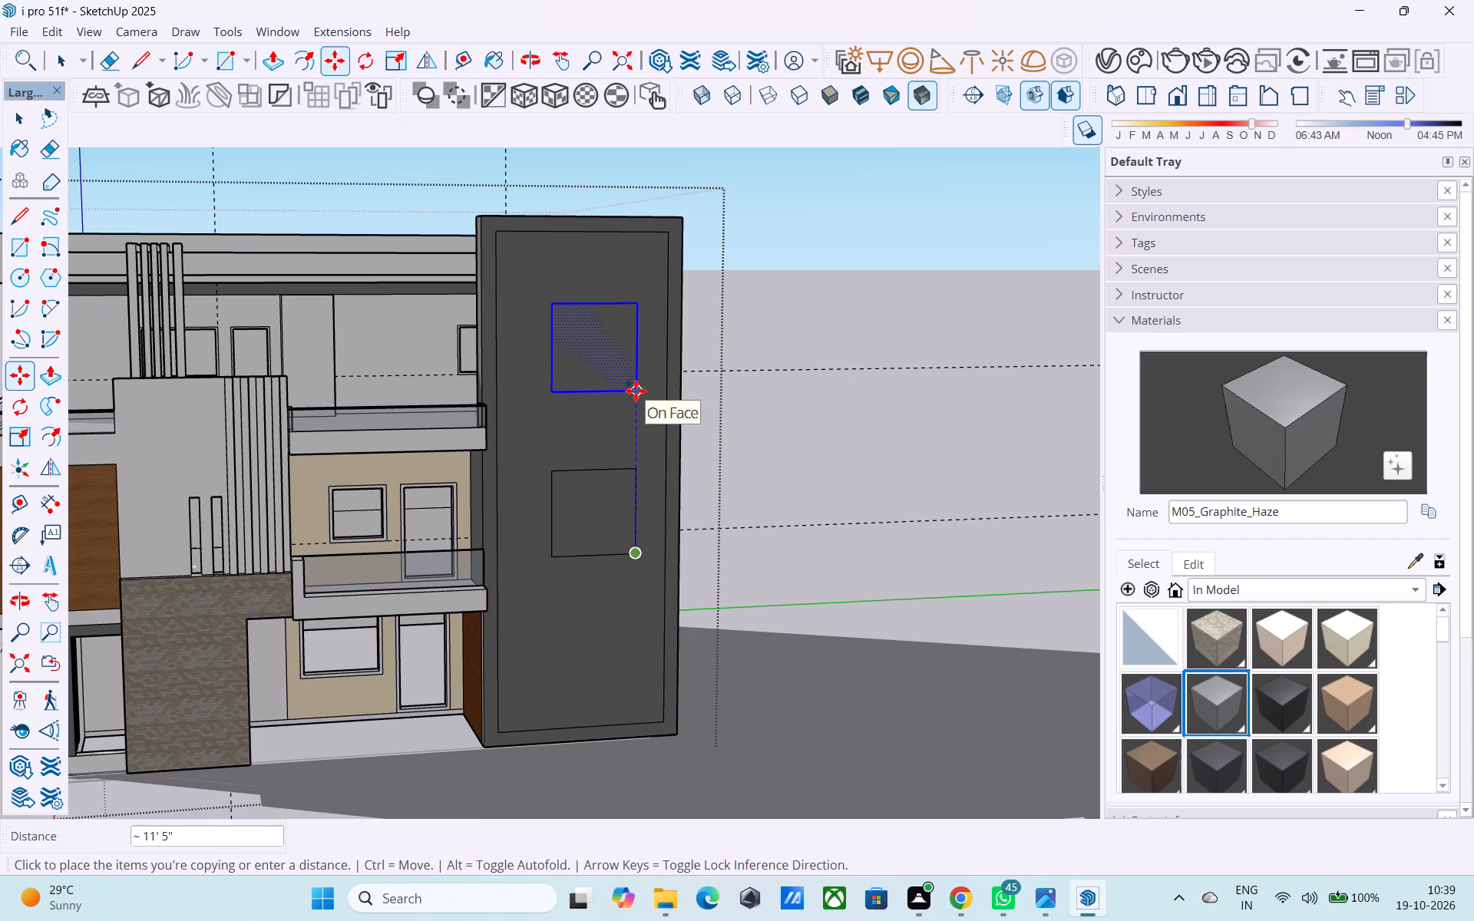
click(636, 391)
key(space)
Offset the outlines of the lower and upper squares inward by 2" to form window frames.
click(617, 536)
key(f)
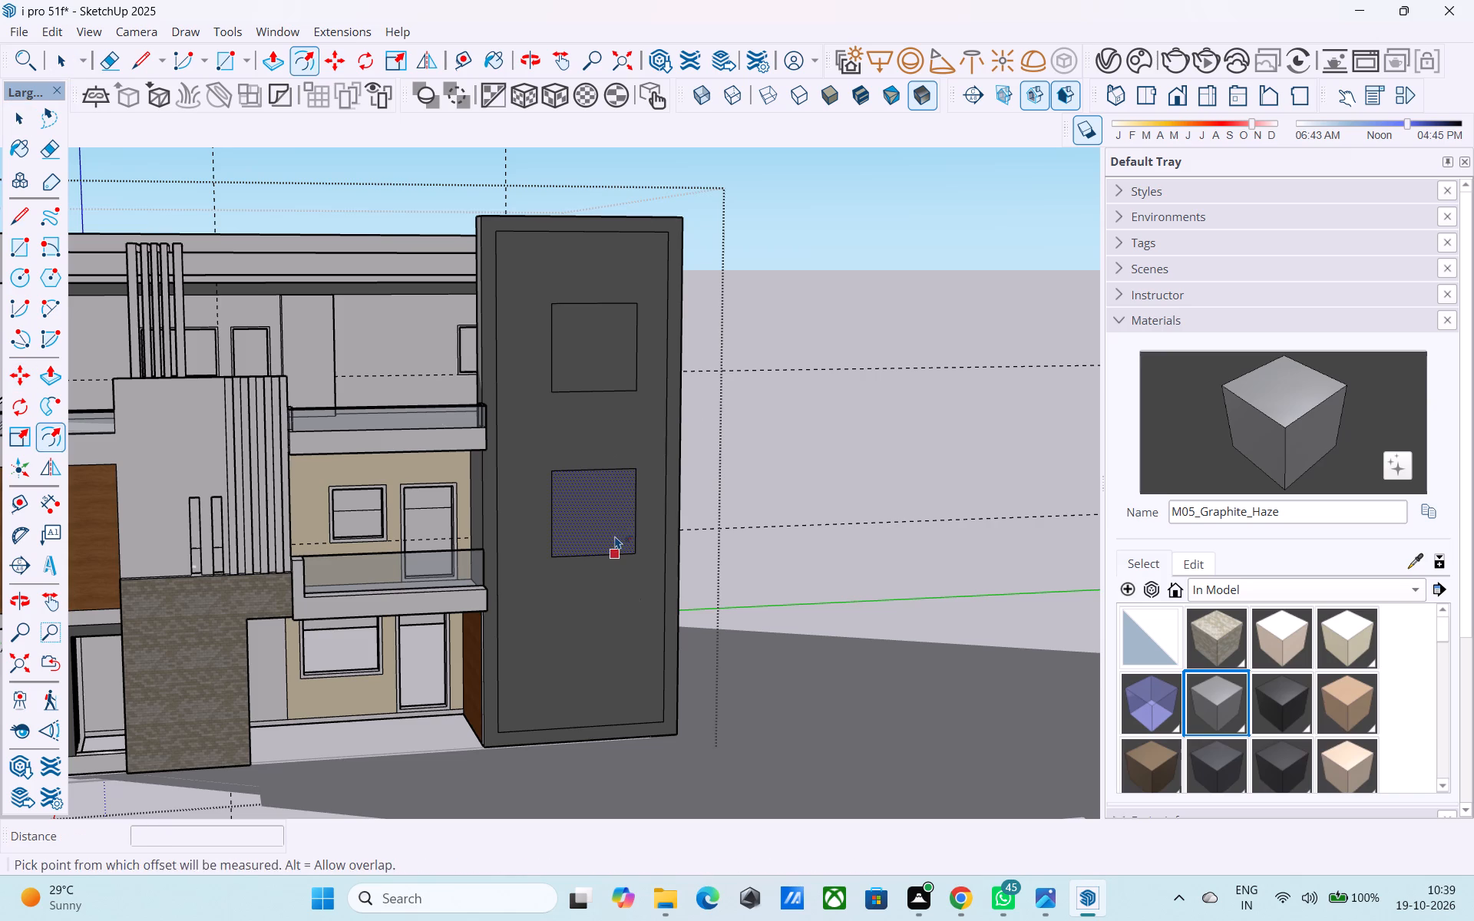
click(615, 536)
key(2)
key(shift+quotedbl)
key(Return)
key(space)
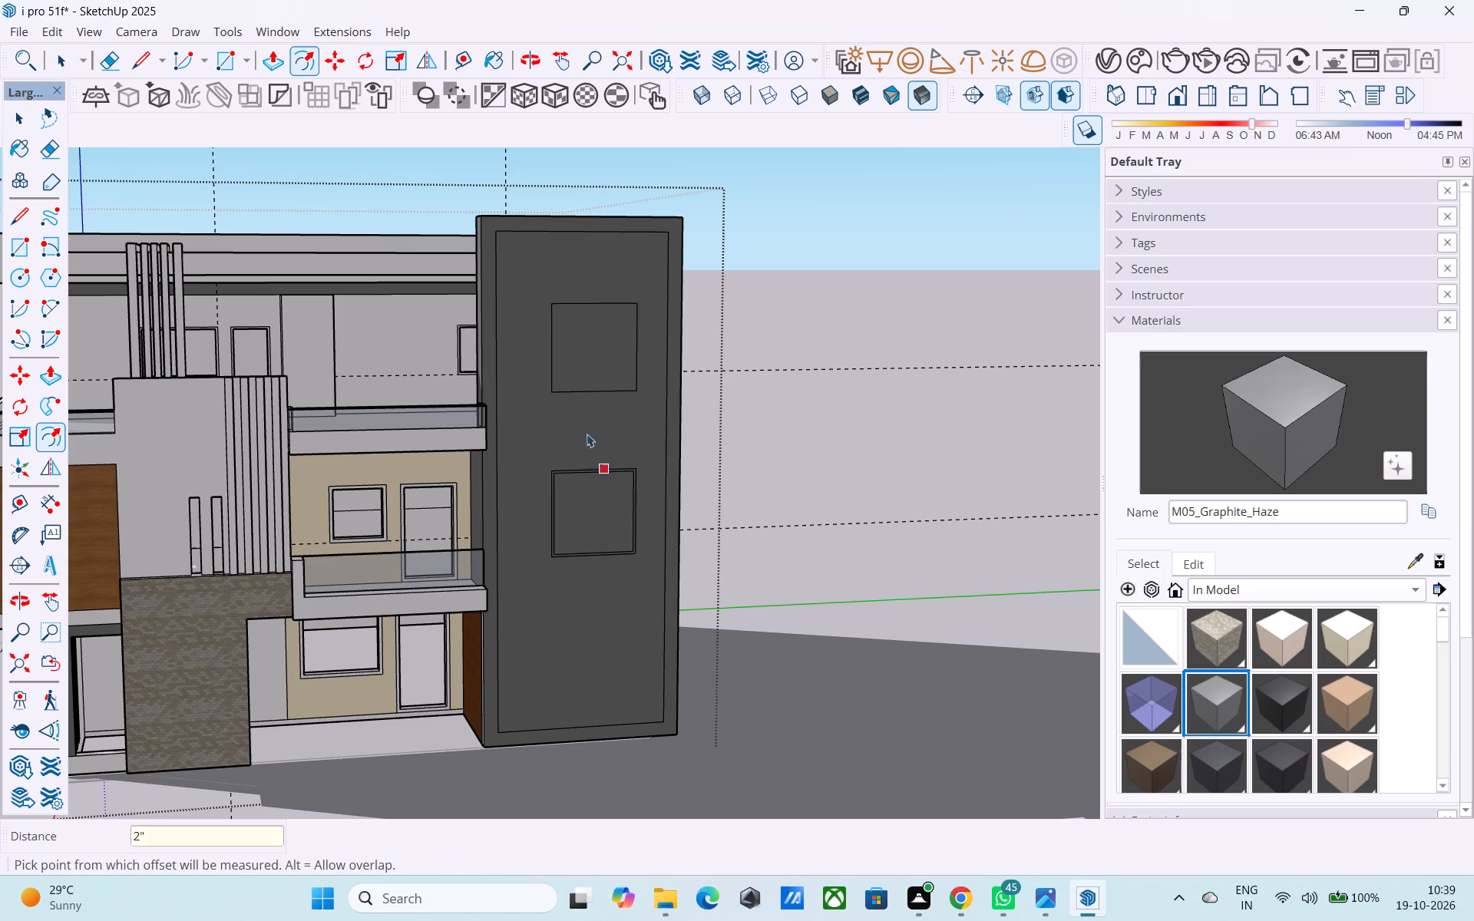
click(596, 332)
key(f)
click(597, 332)
text(2")
key(Return)
key(space)
Push the upper square's inner face 1' 9" through the wall to cut a window opening.
click(597, 335)
key(p)
click(597, 341)
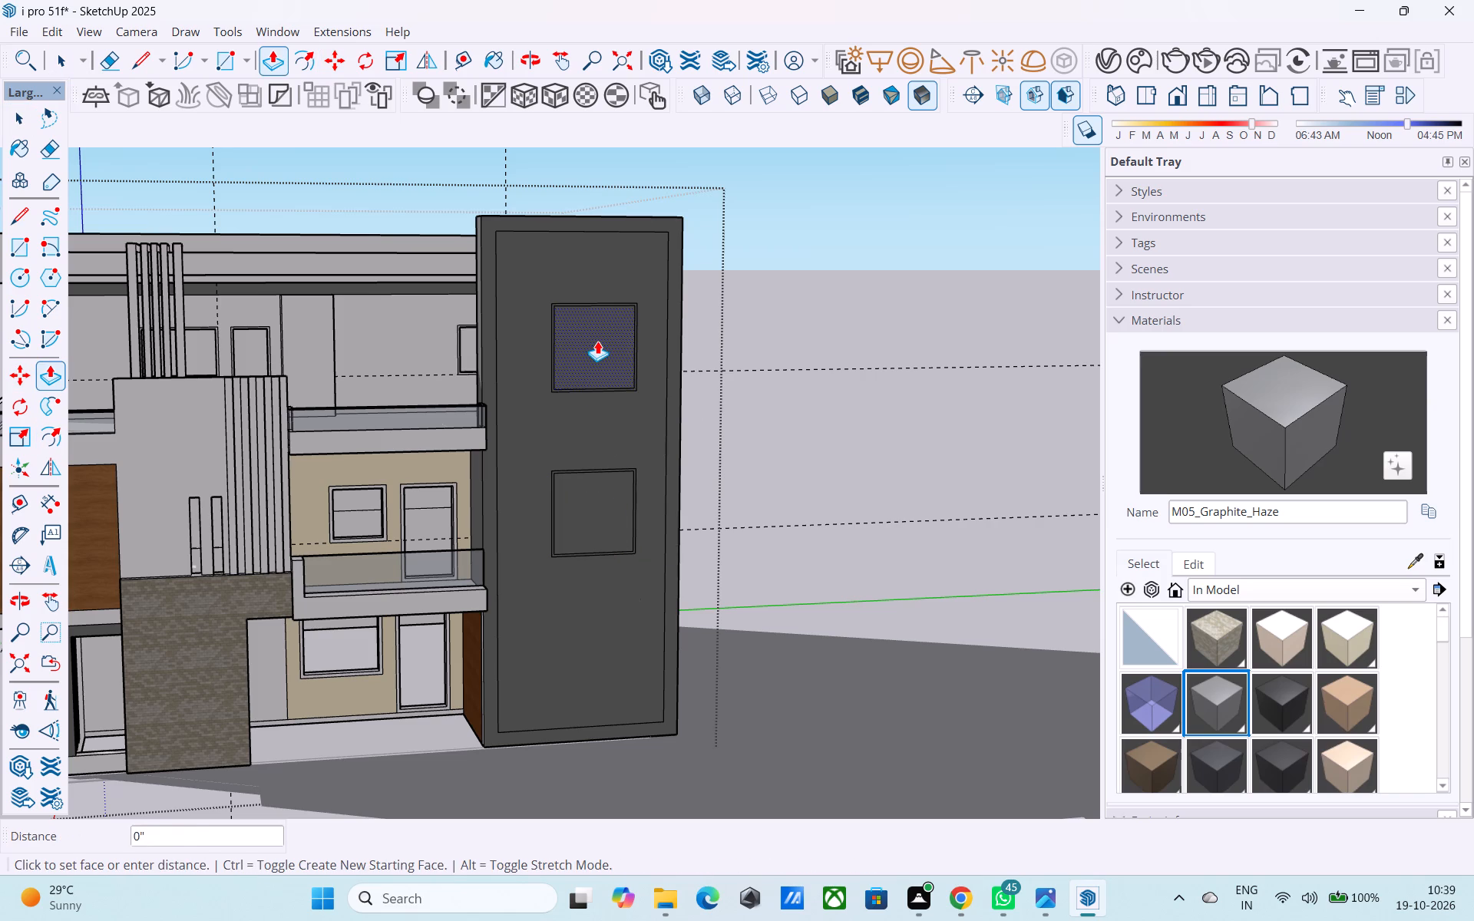
scroll(587, 328, up, 3)
click(587, 328)
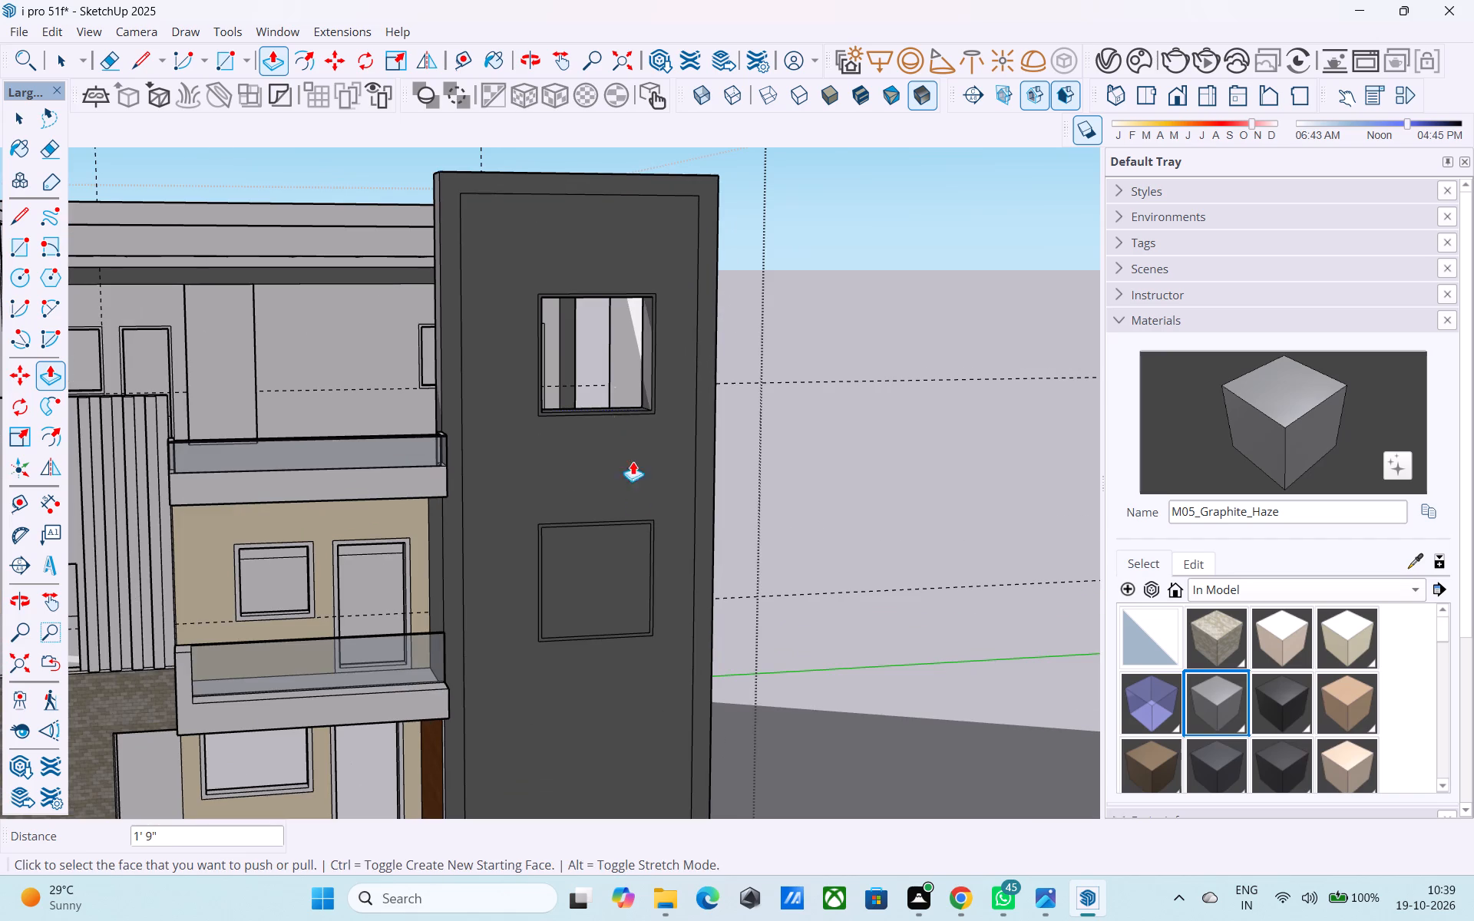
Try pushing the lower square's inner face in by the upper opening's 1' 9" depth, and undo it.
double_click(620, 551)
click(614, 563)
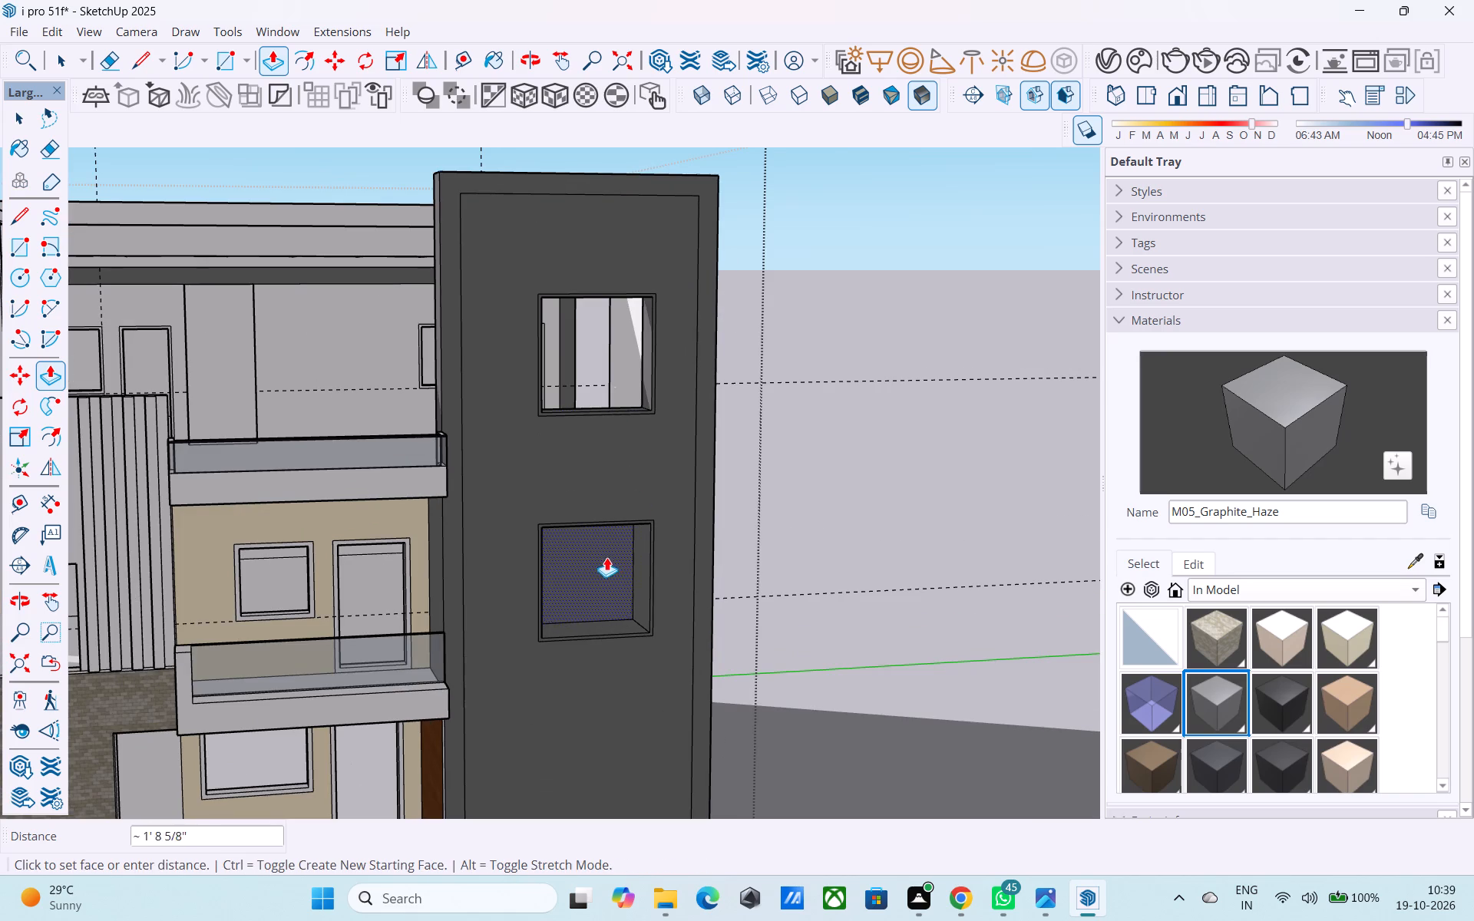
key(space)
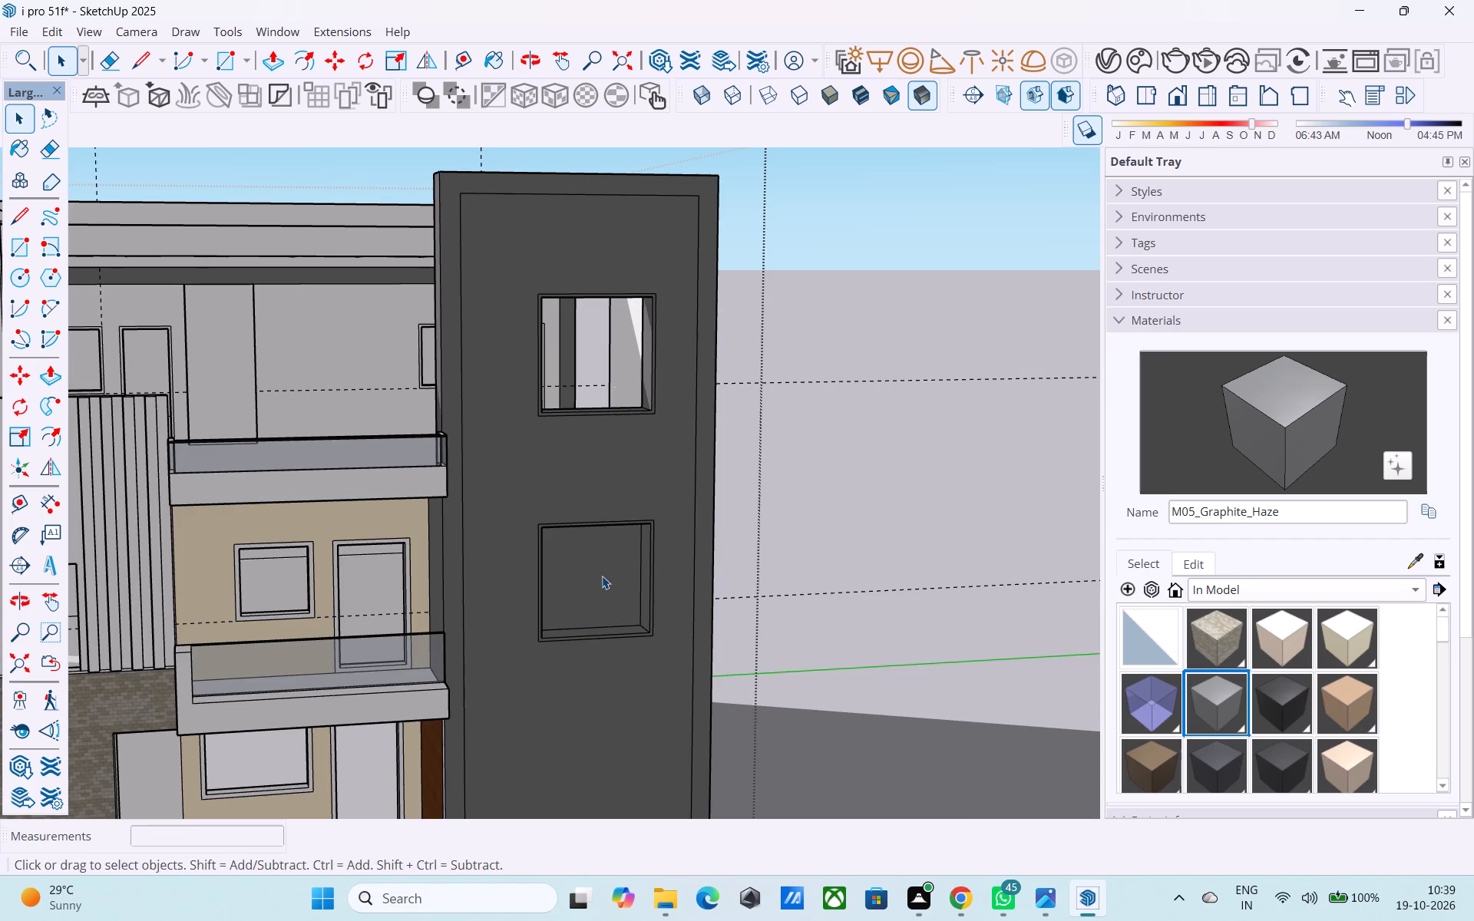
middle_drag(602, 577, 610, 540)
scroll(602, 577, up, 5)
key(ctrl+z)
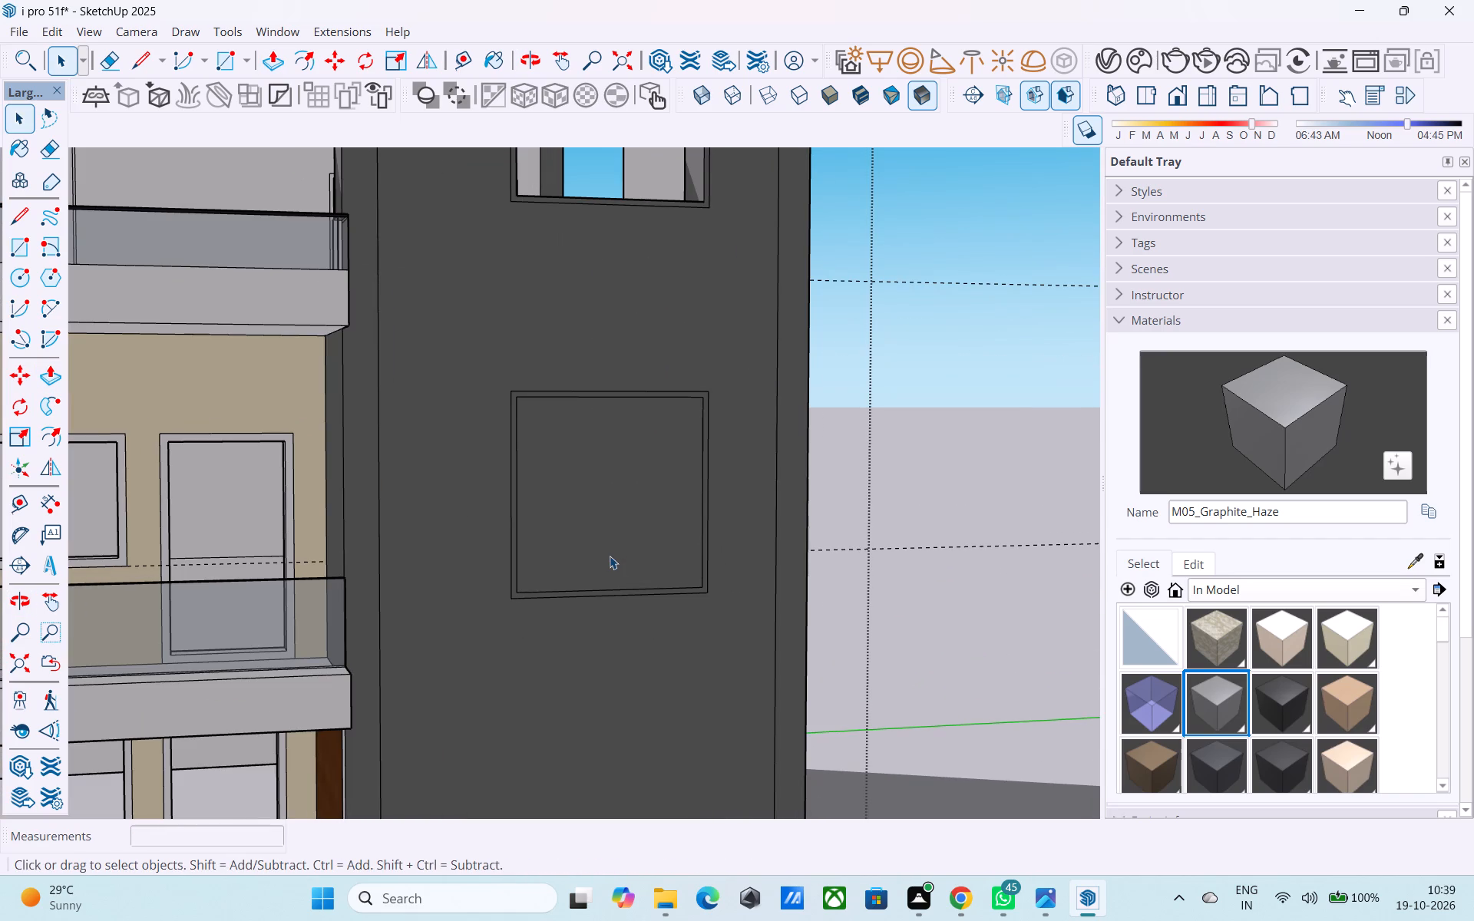
Push the lower square's inner face about 5' 6" into the wall to form a deep window recess.
click(610, 553)
key(p)
click(611, 551)
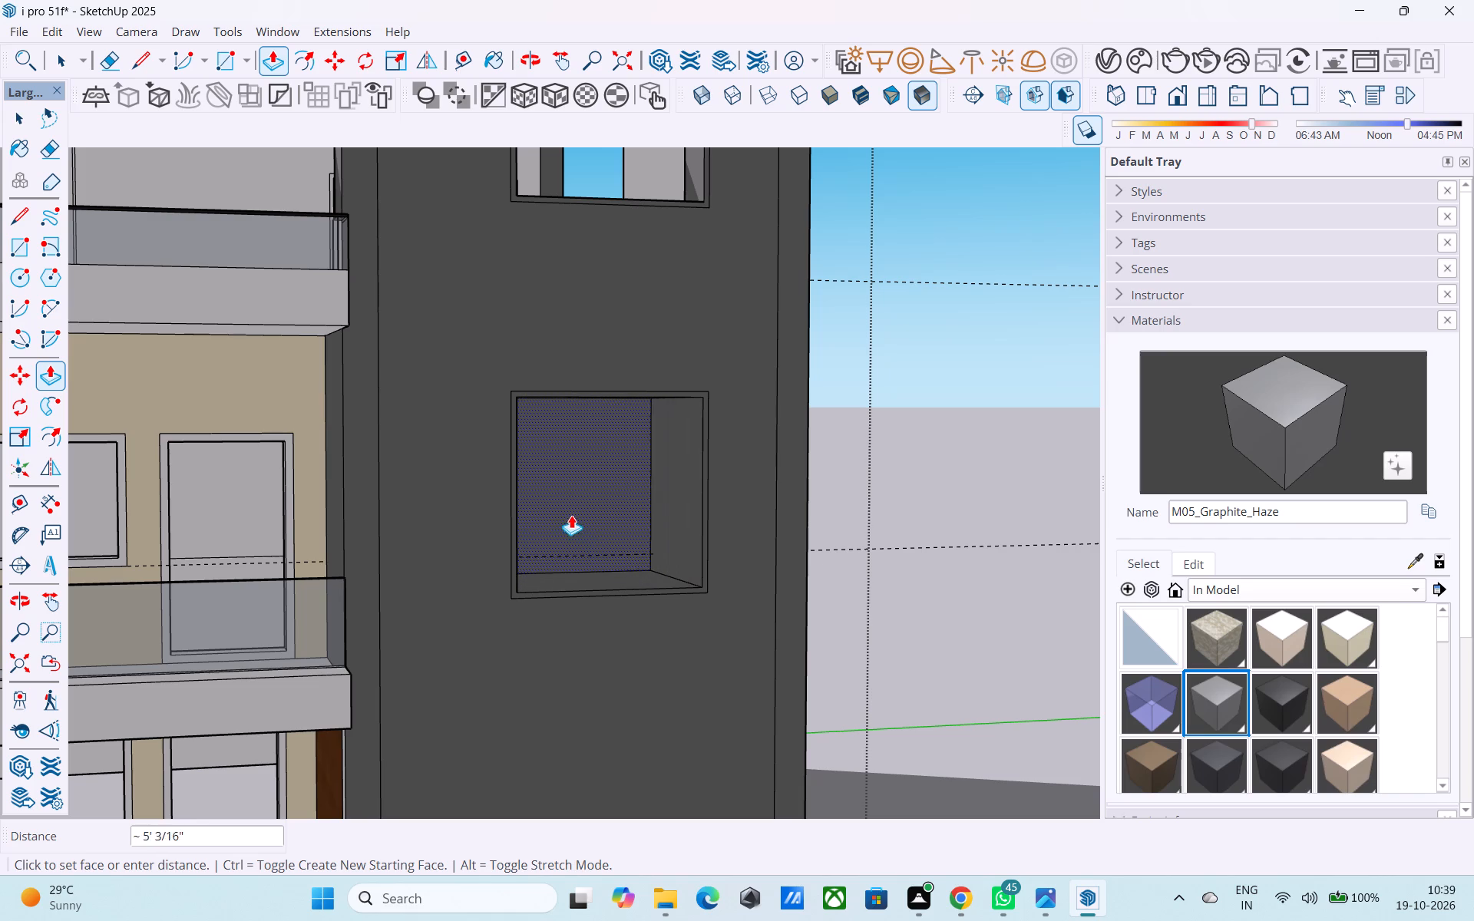
click(563, 510)
key(space)
Erase the vertical edge dividing the back face of the lower window recess.
middle_drag(572, 521, 577, 550)
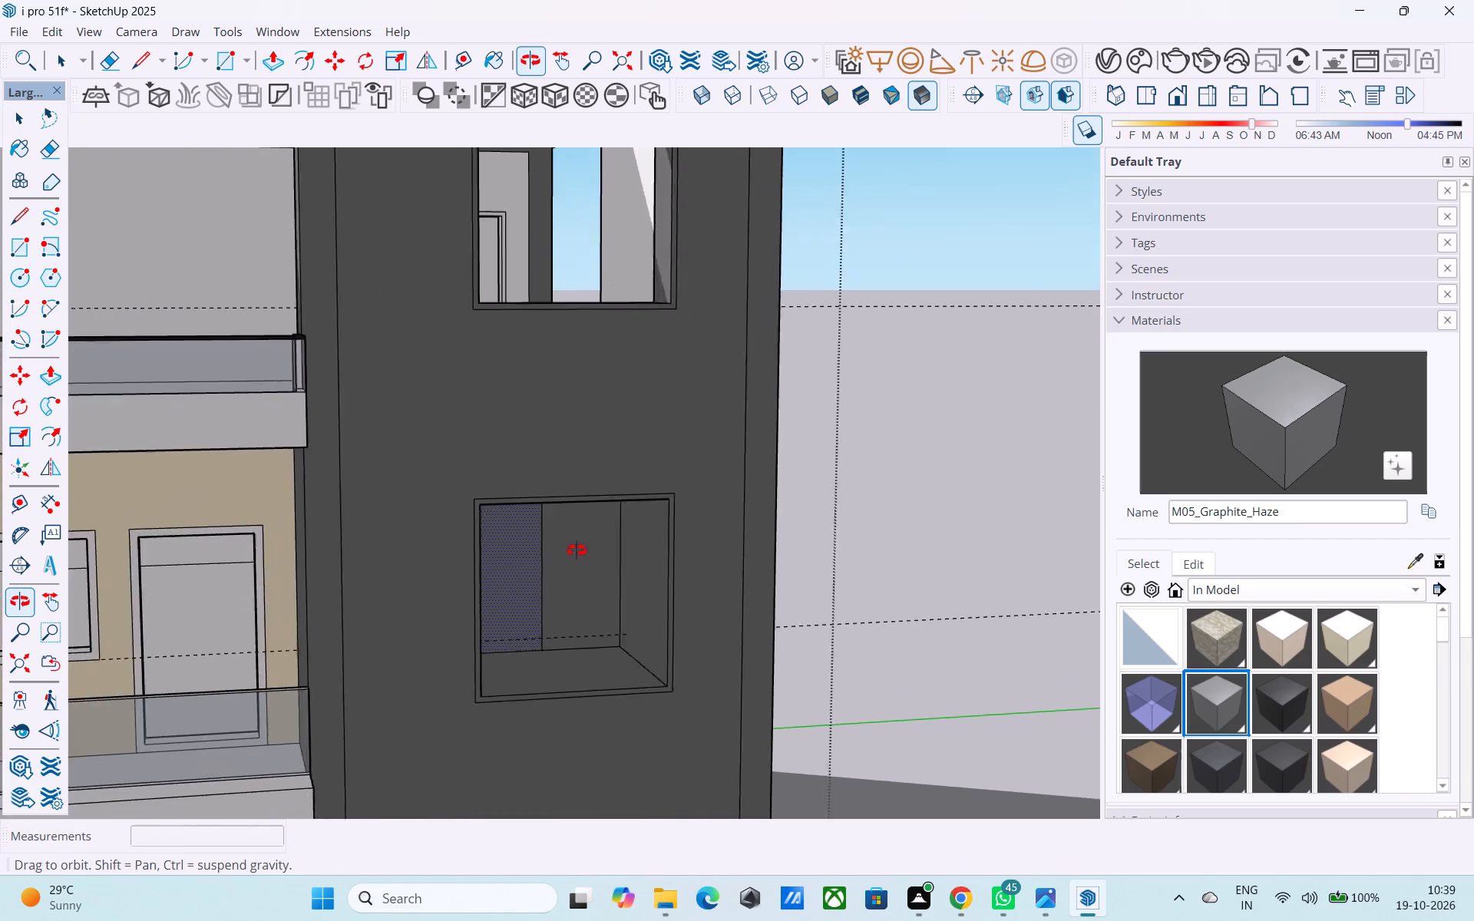
middle_drag(577, 550, 501, 530)
scroll(407, 536, up, 3)
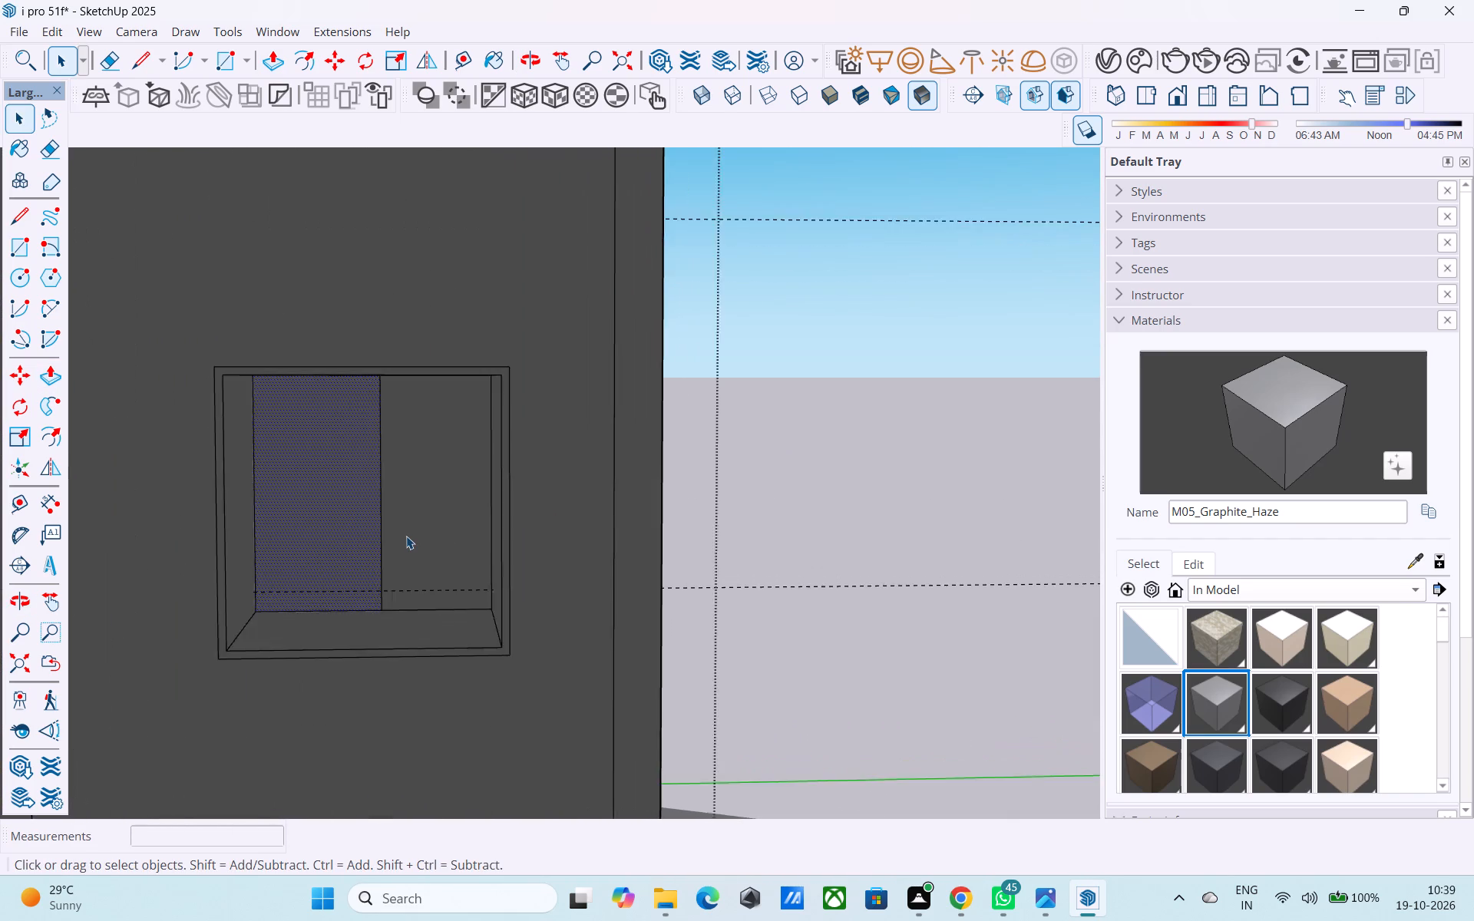
scroll(406, 536, up, 2)
key(e)
drag(400, 532, 376, 523)
middle_click(509, 531)
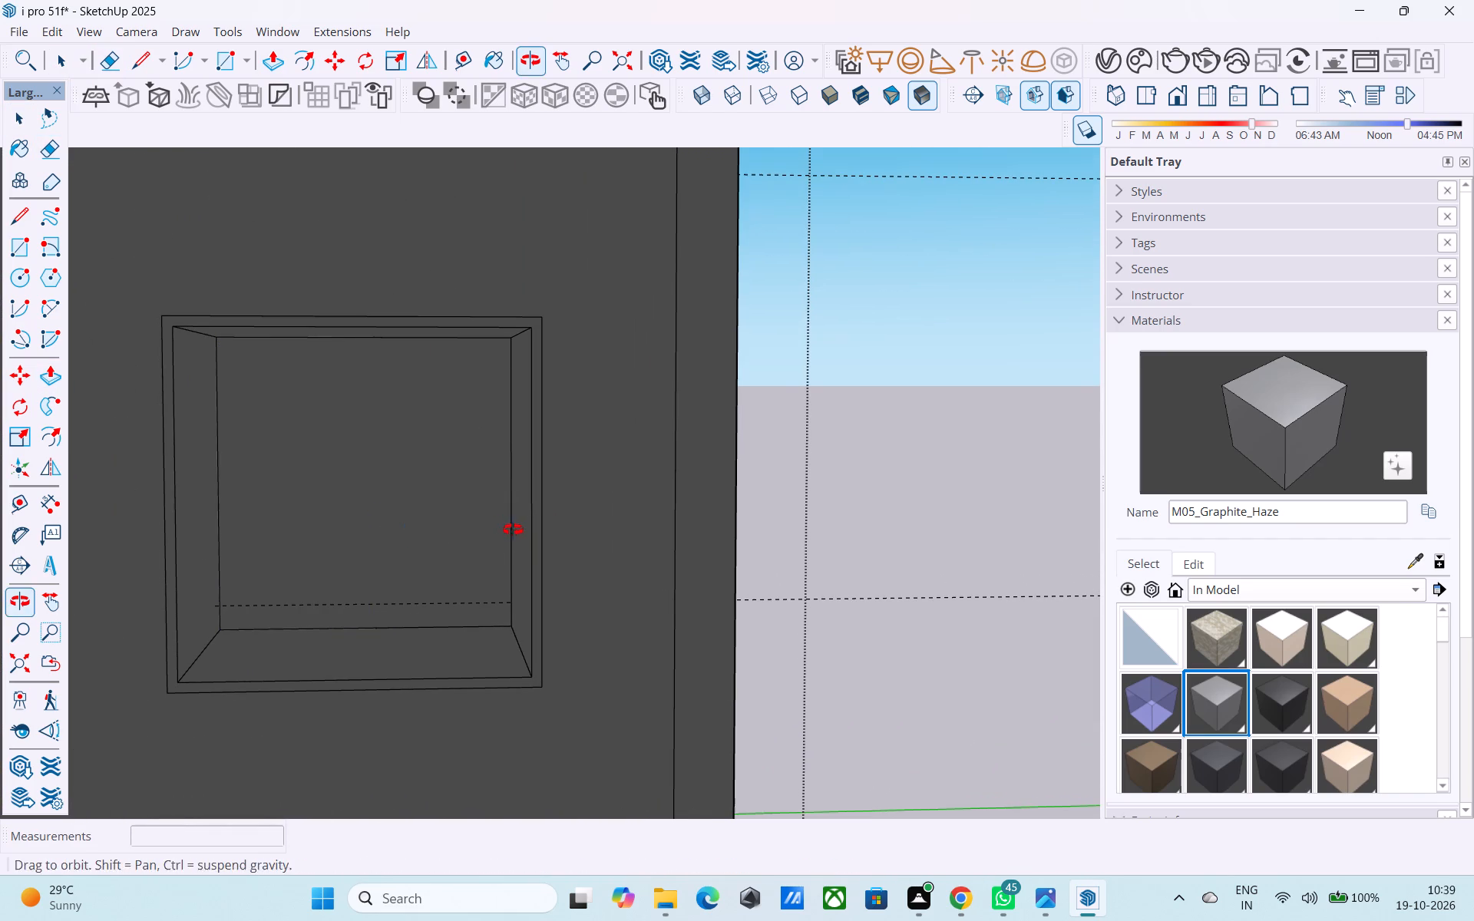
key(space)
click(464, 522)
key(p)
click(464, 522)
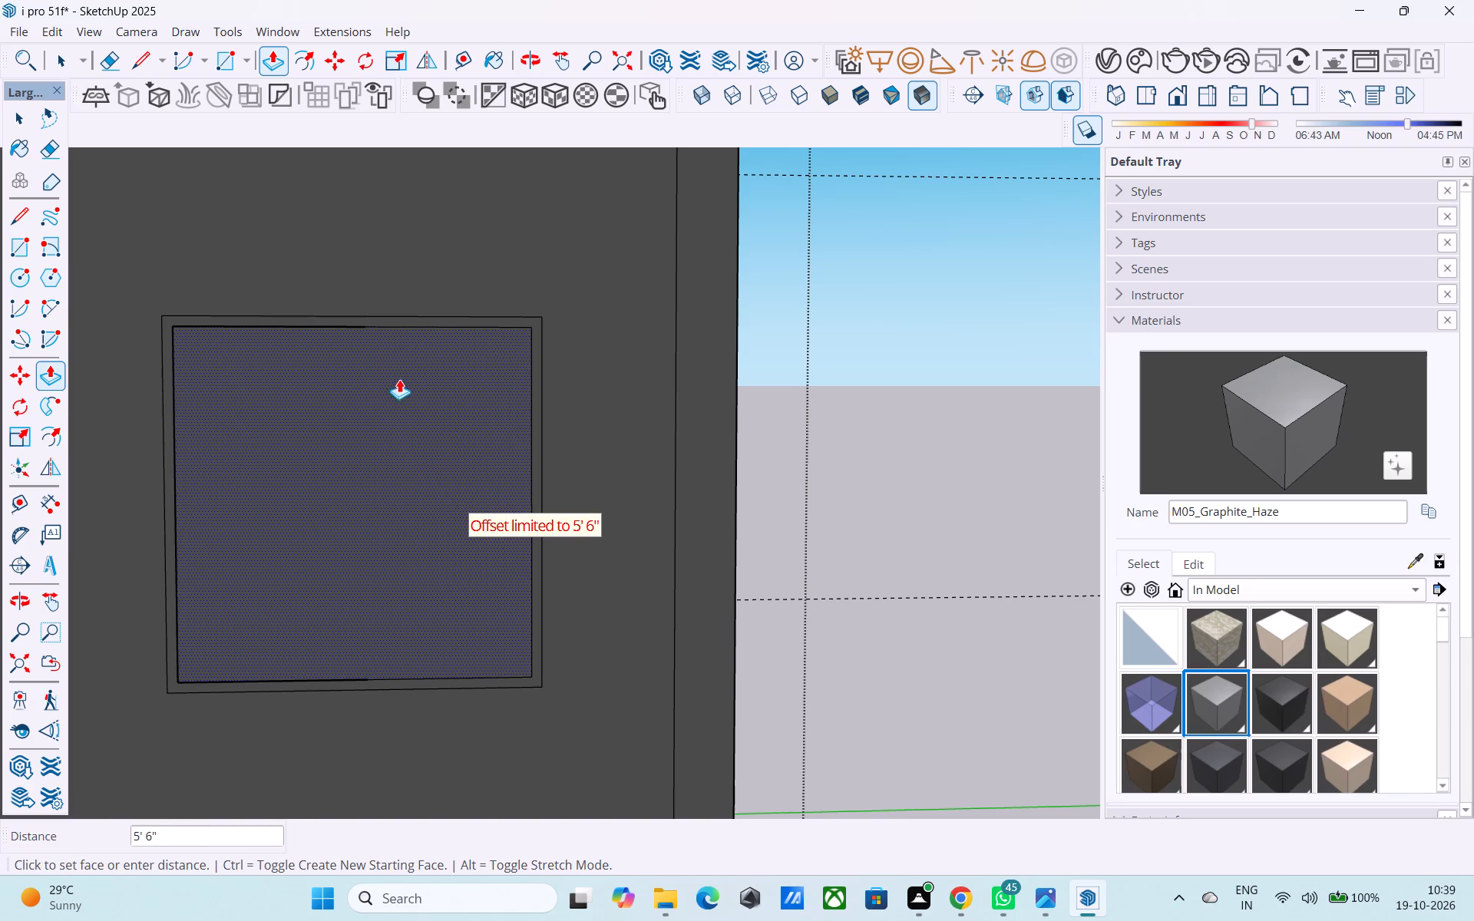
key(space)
Save the model.
scroll(458, 478, down, 9)
middle_drag(482, 534, 639, 558)
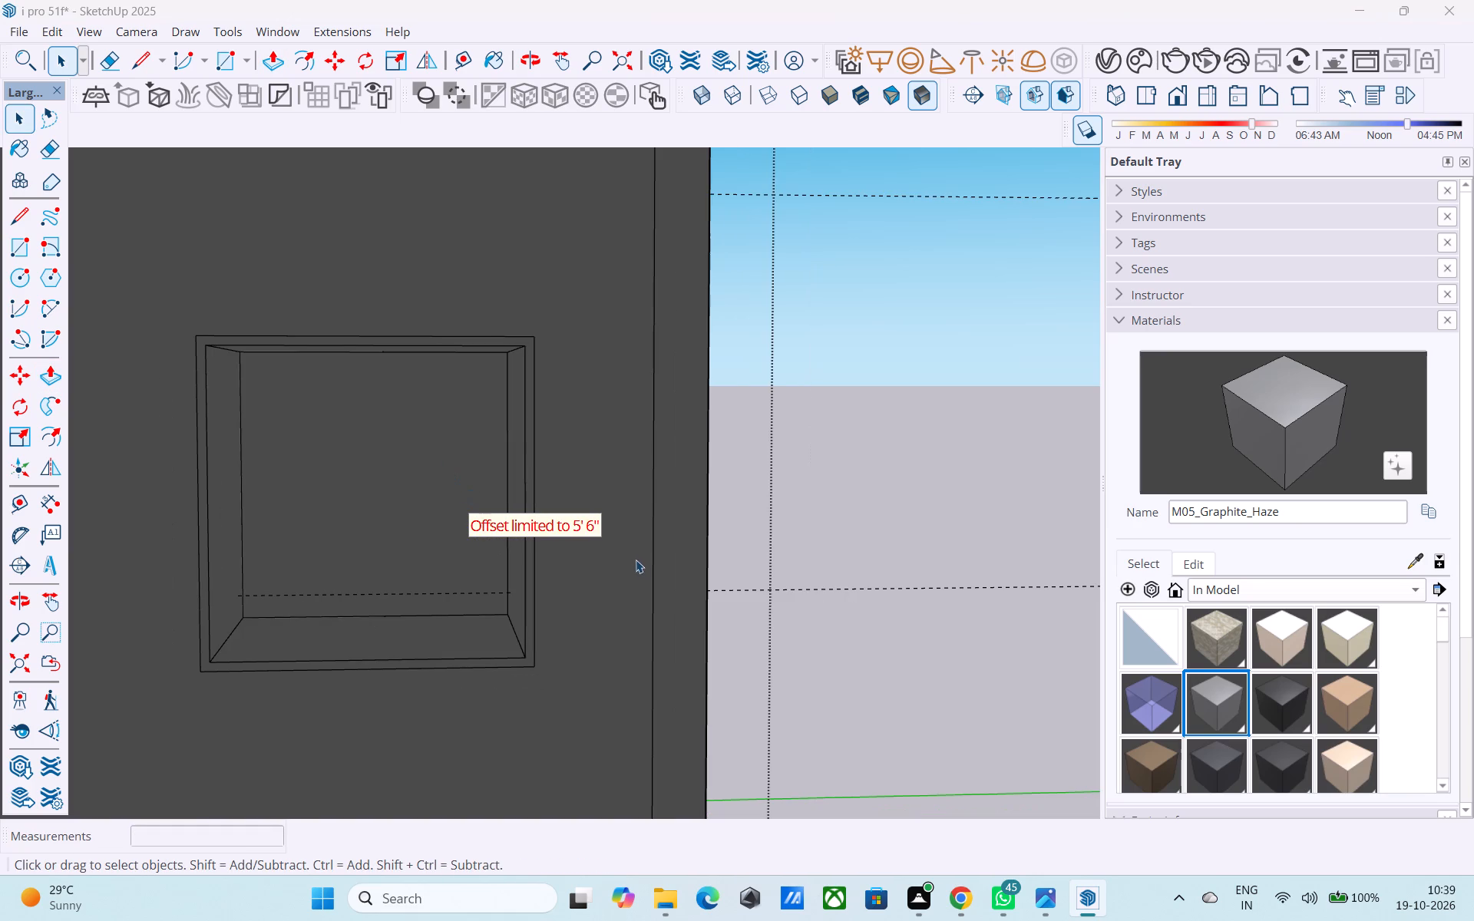
scroll(636, 560, down, 17)
middle_drag(656, 607, 712, 651)
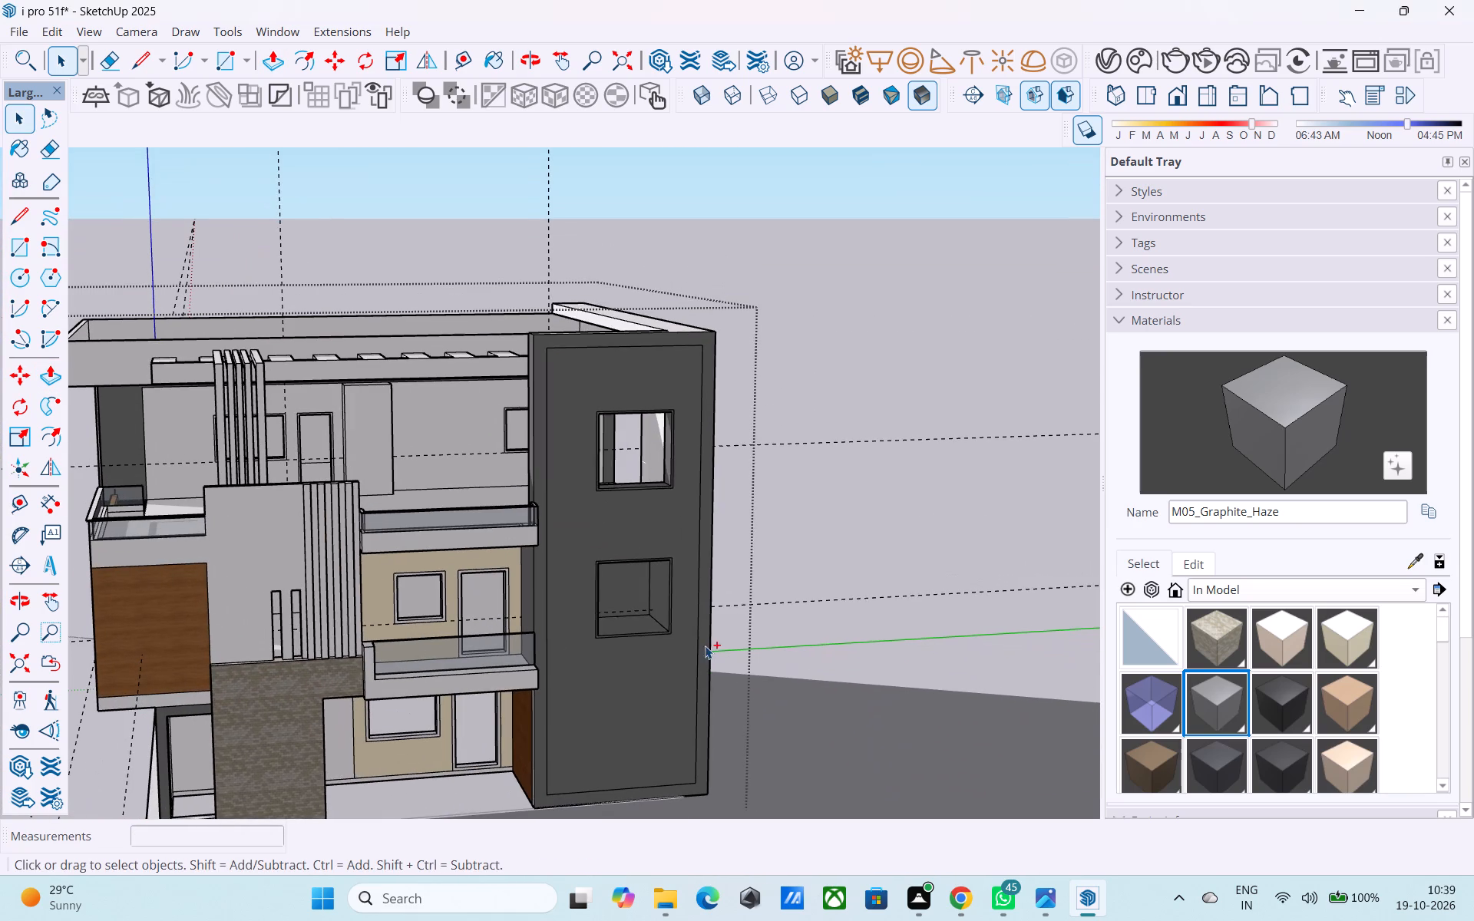
key(ctrl+s)
click(659, 599)
Paint the dark wood side wall beneath the lower balcony with Wood_Veneer_15_1K.
scroll(715, 503, down, 4)
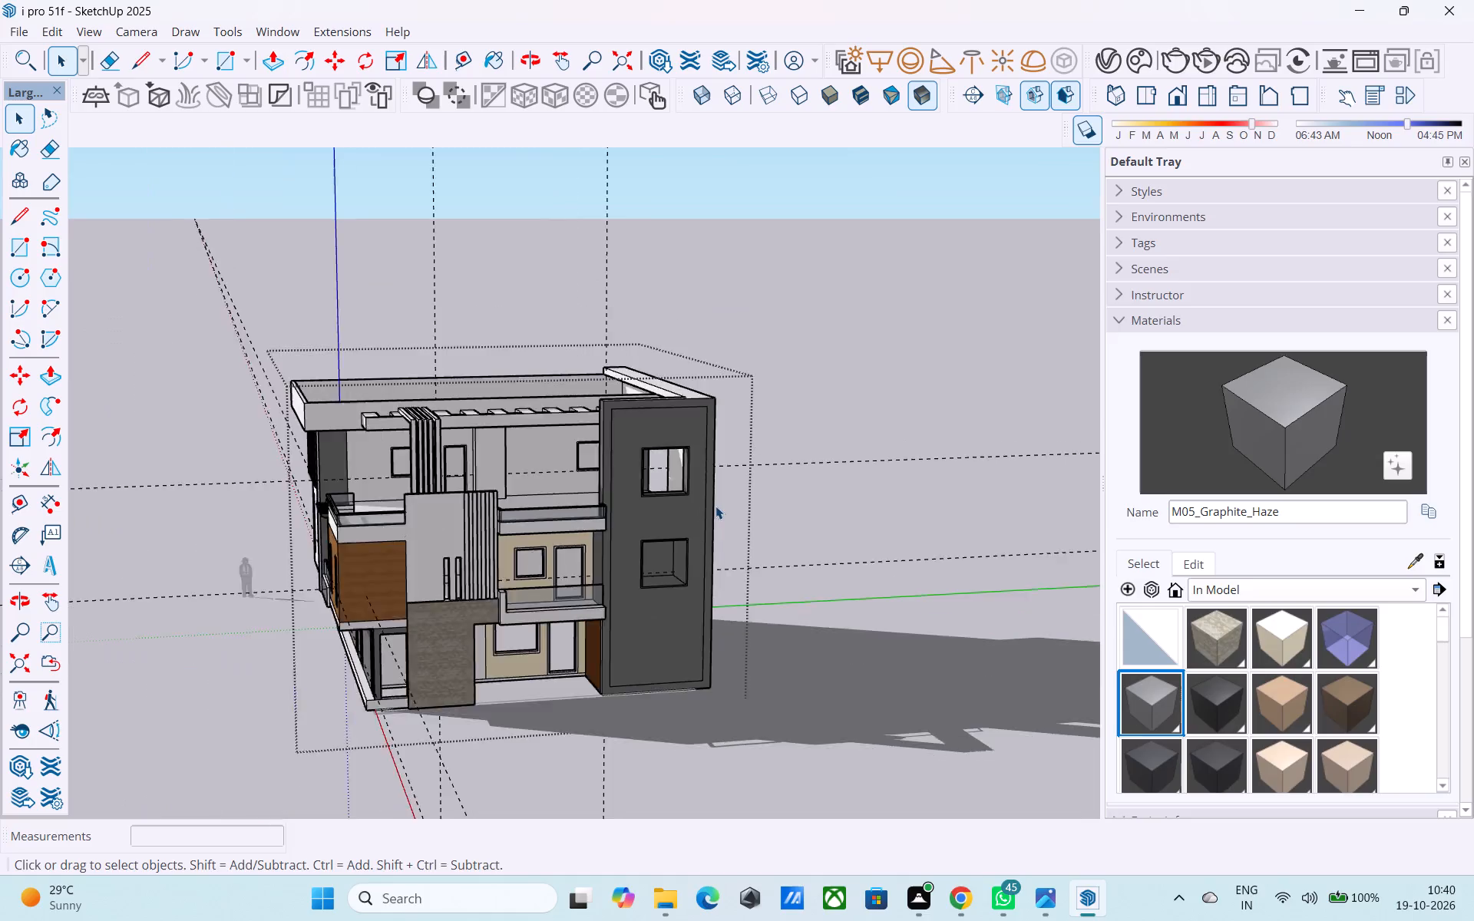
scroll(716, 506, down, 2)
middle_drag(711, 527, 1031, 480)
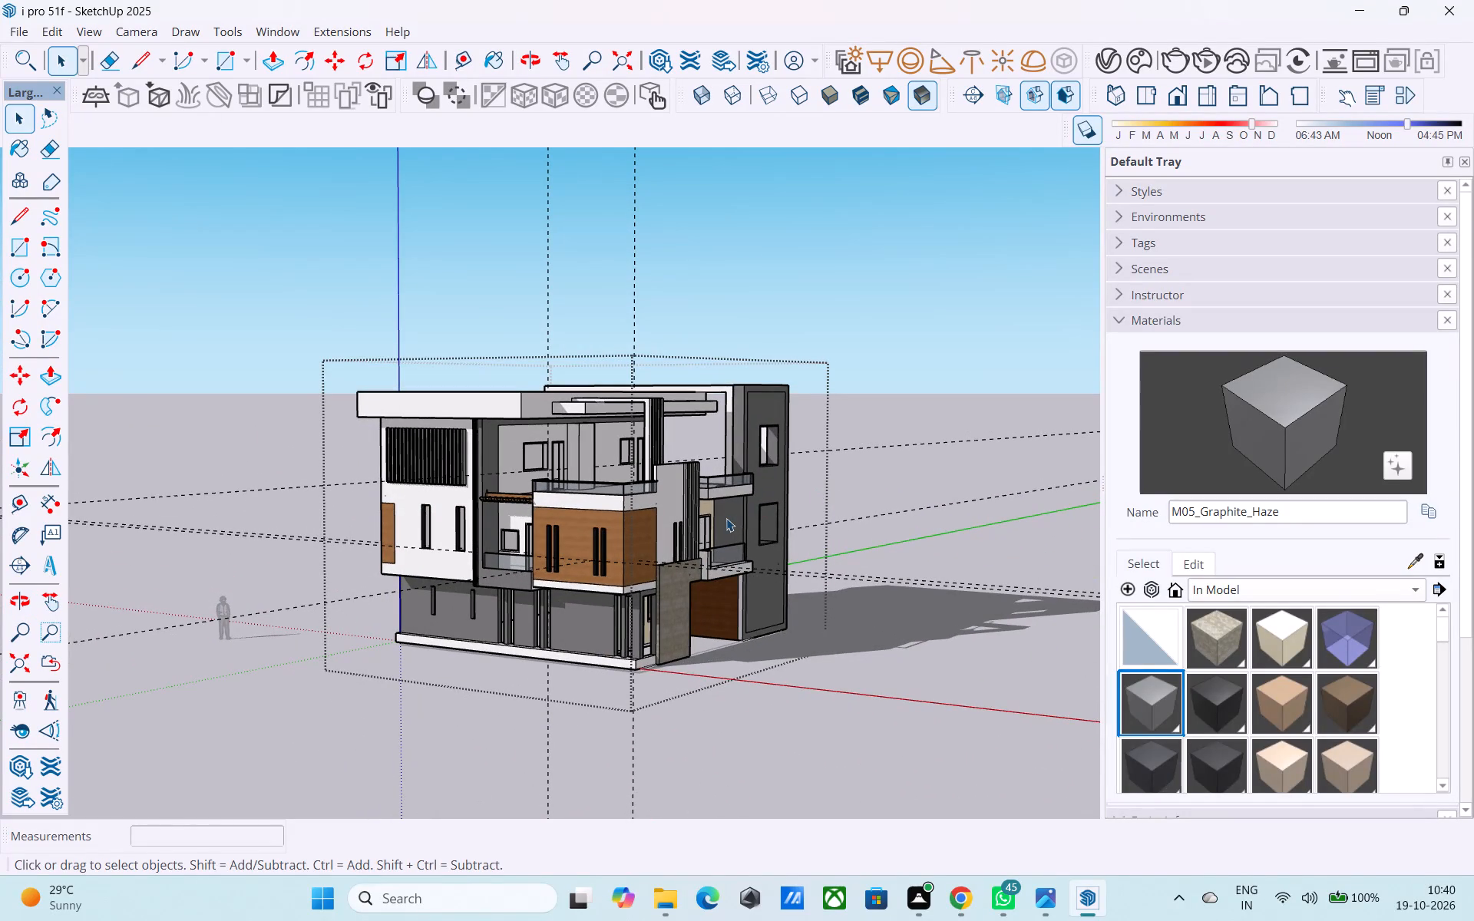
scroll(780, 668, up, 4)
middle_drag(727, 596, 752, 561)
scroll(752, 561, up, 7)
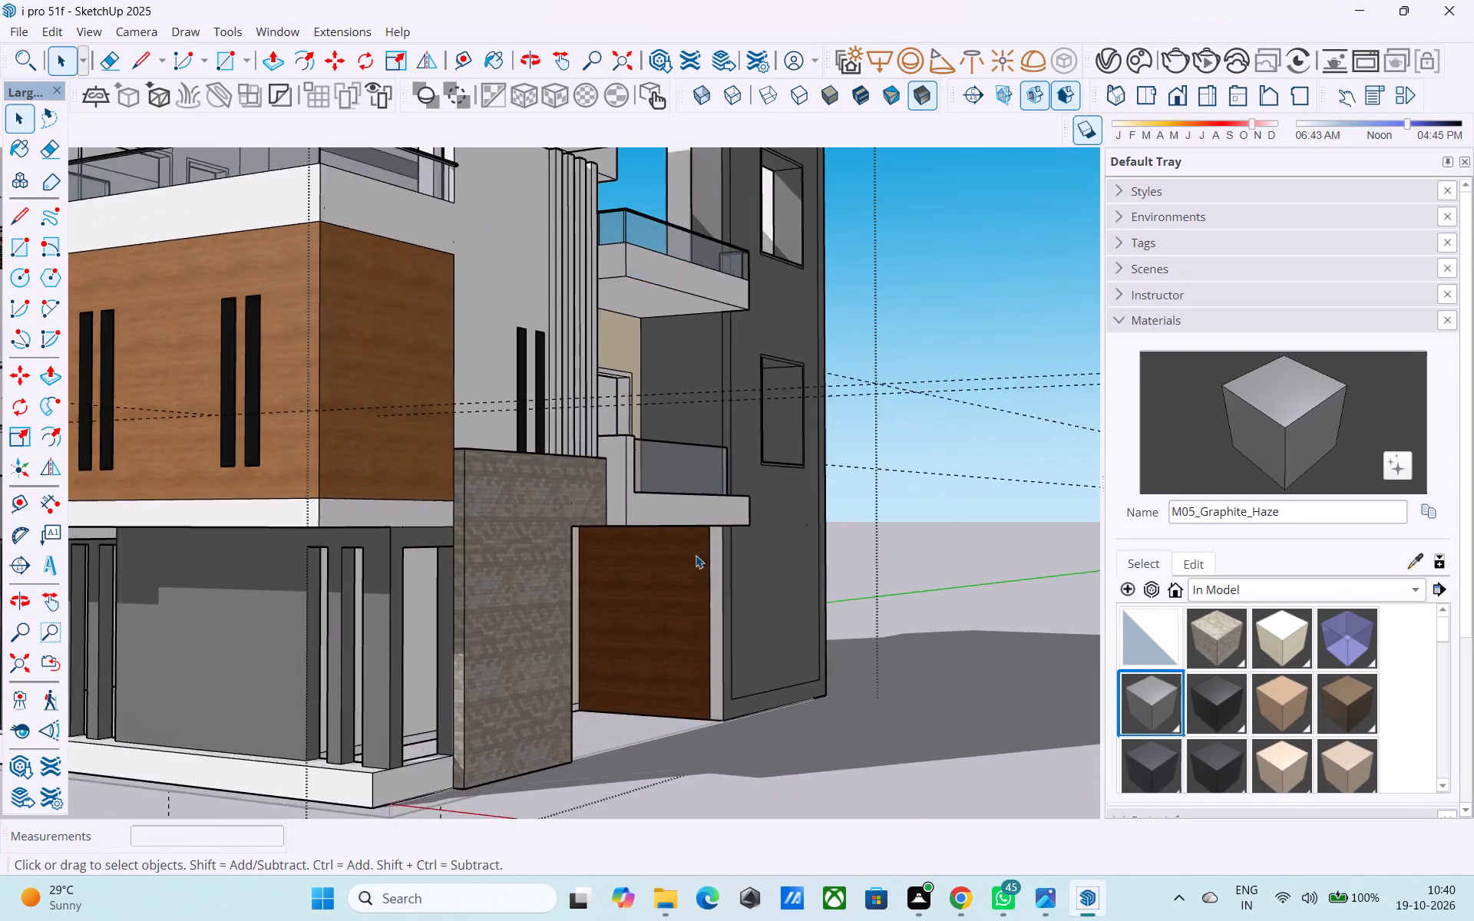
scroll(696, 555, up, 11)
middle_drag(709, 553, 726, 530)
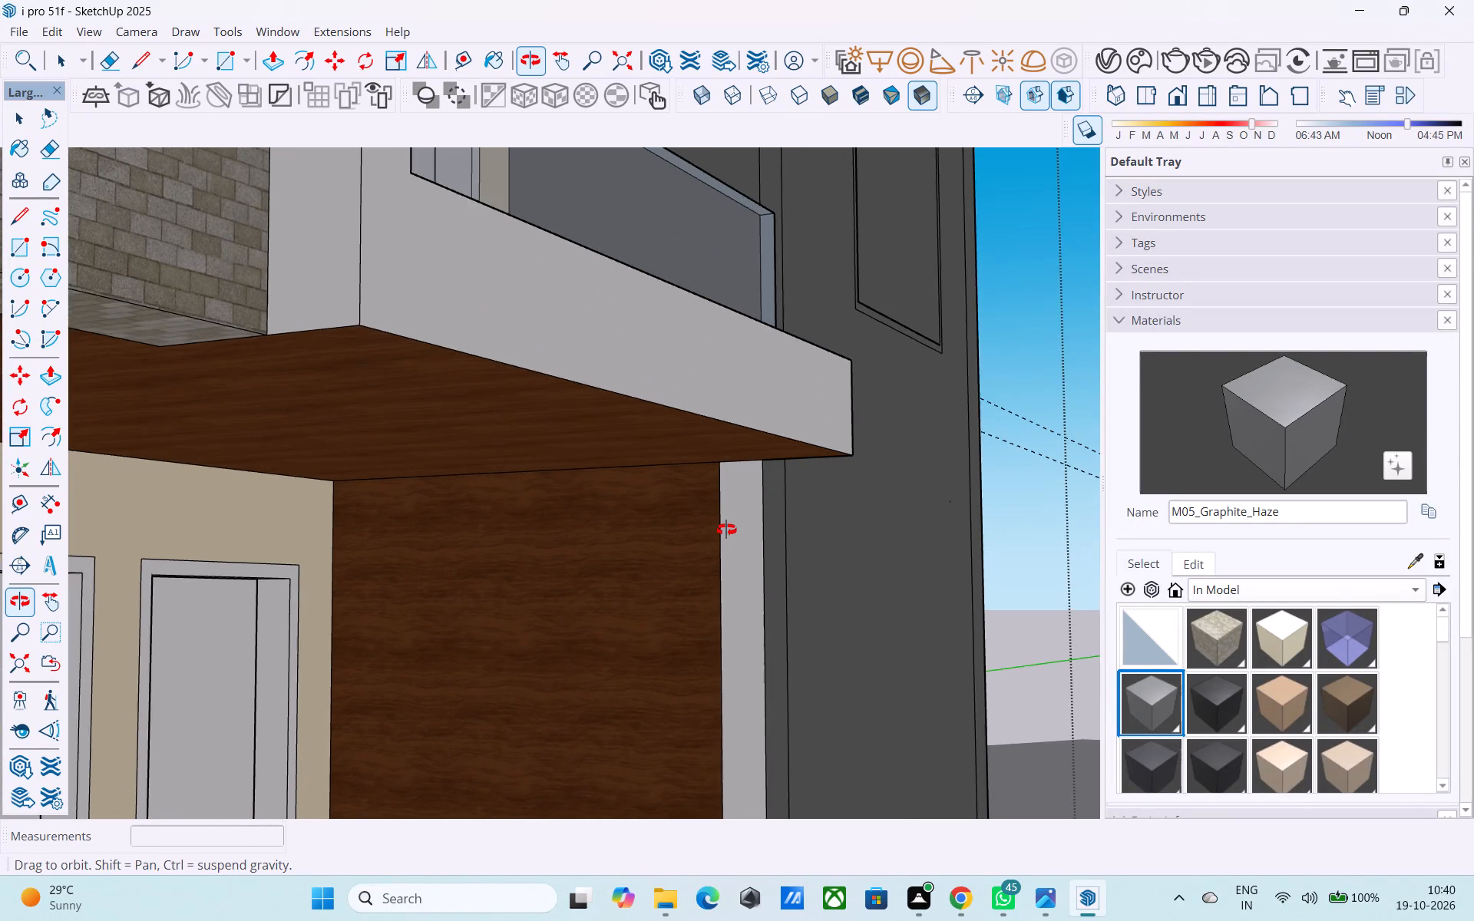
middle_drag(726, 530, 735, 550)
scroll(733, 550, down, 5)
scroll(663, 625, down, 4)
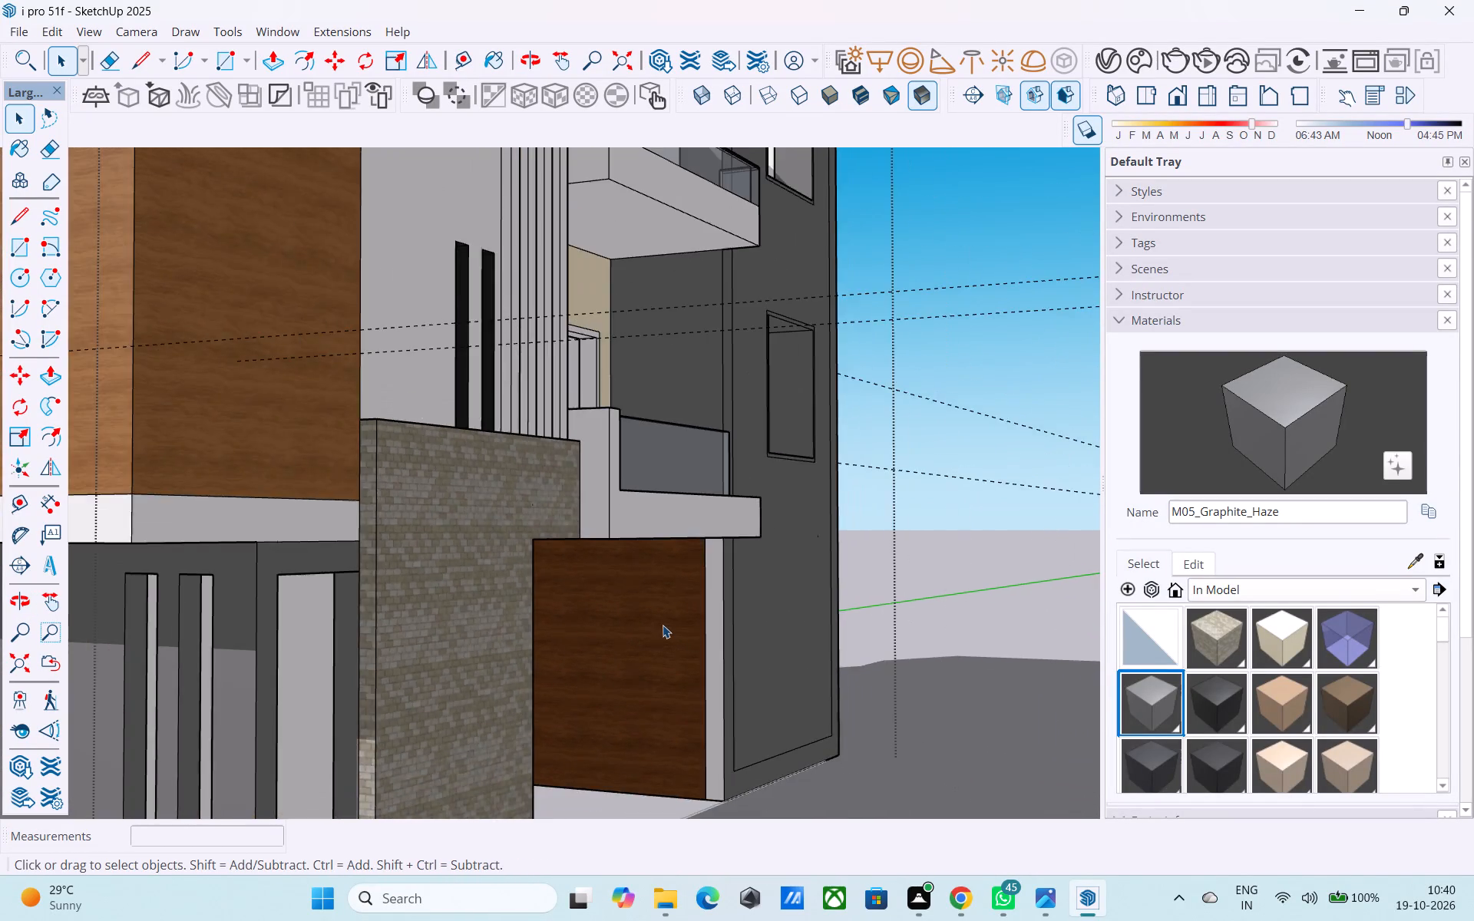
scroll(660, 622, down, 9)
middle_drag(662, 646, 659, 626)
scroll(654, 626, up, 6)
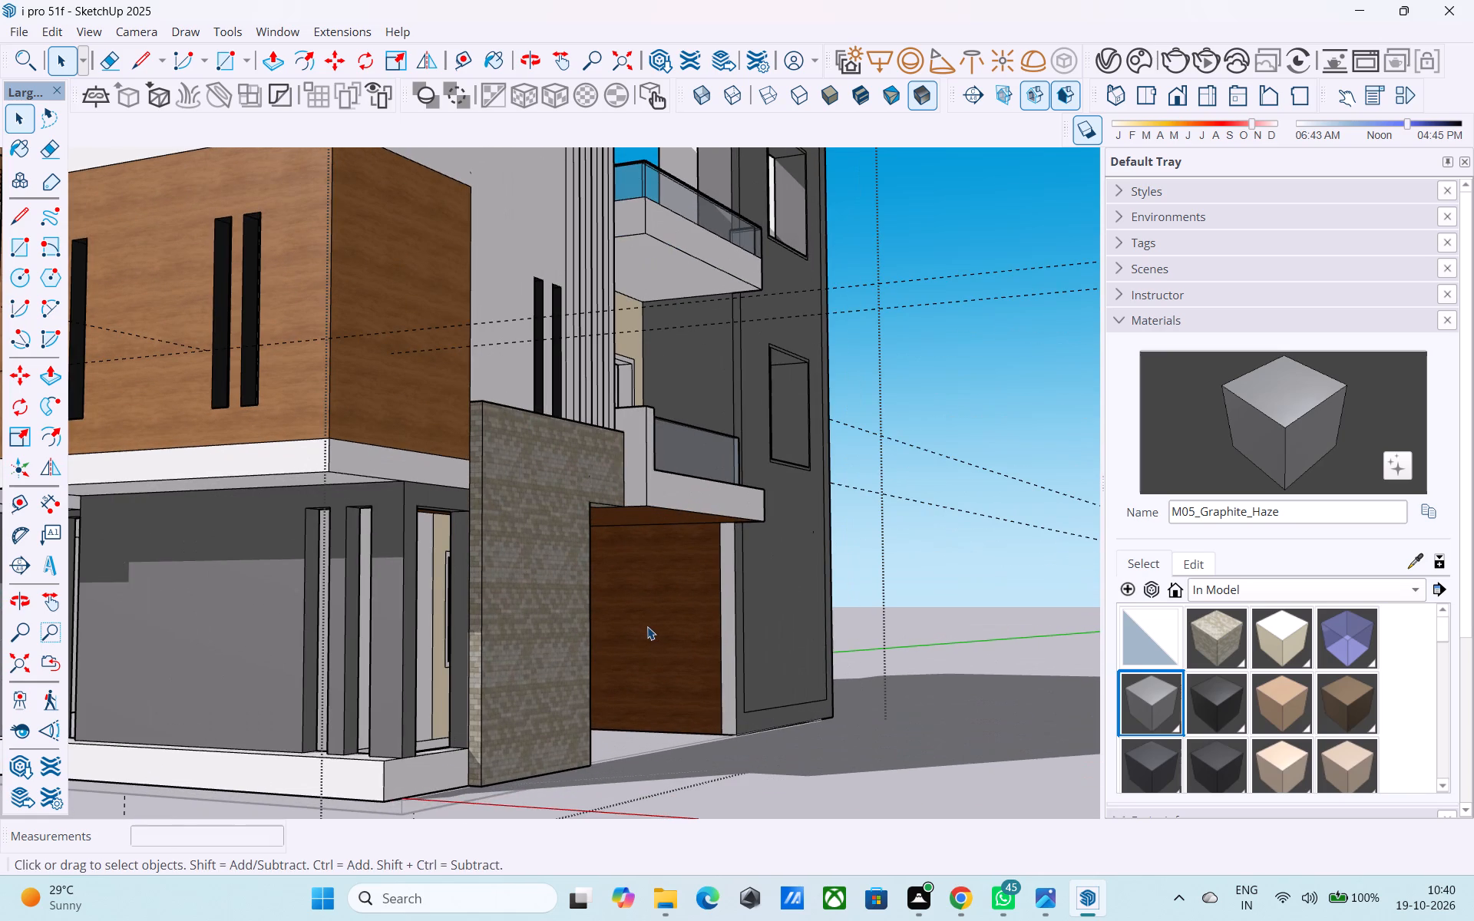
scroll(1265, 673, down, 5)
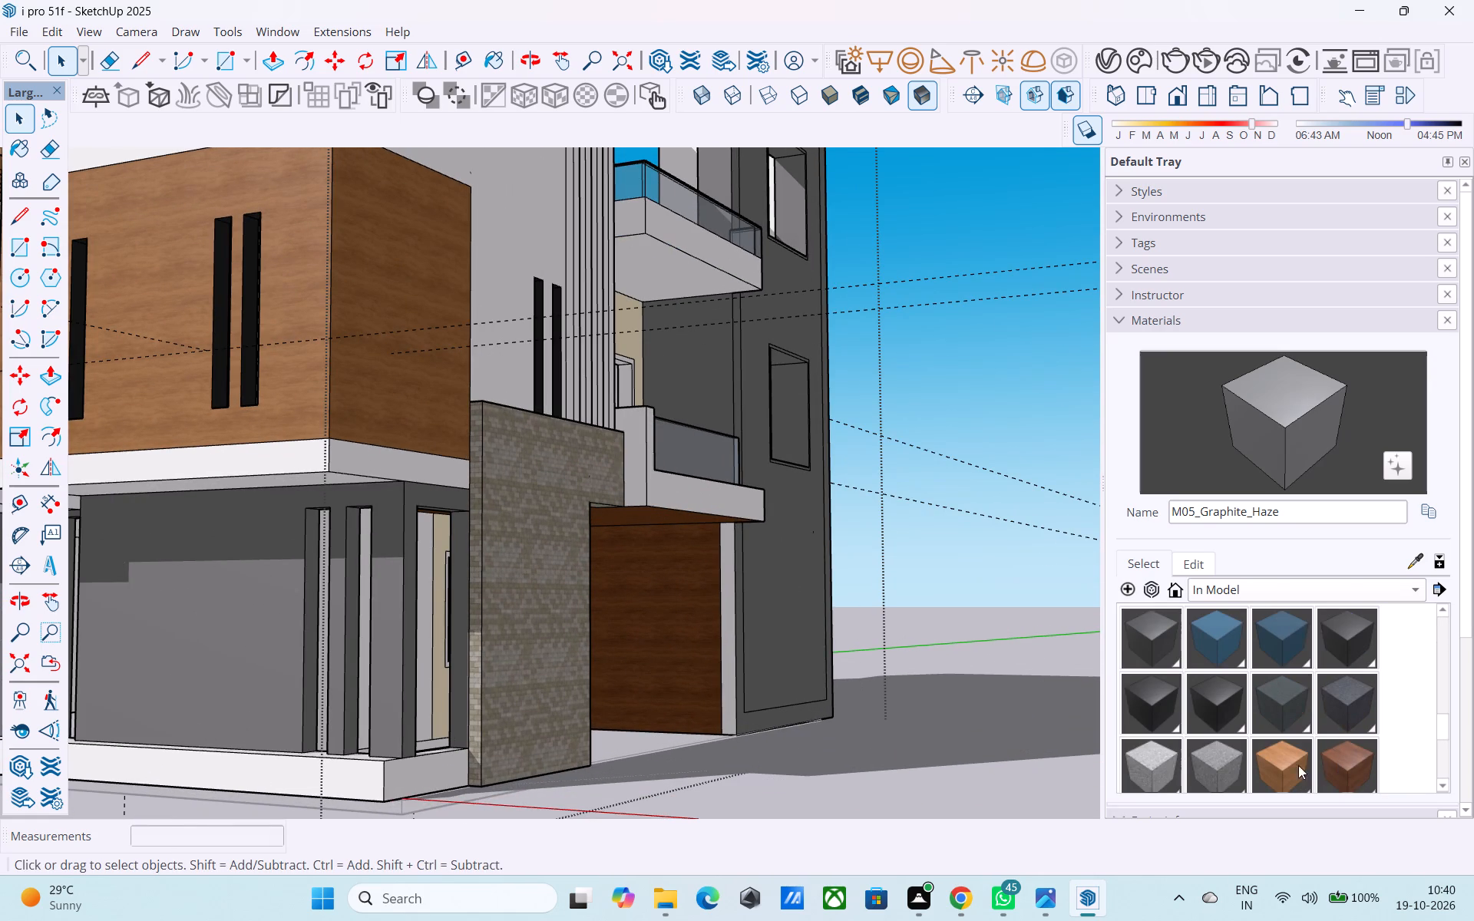
click(1297, 764)
click(673, 613)
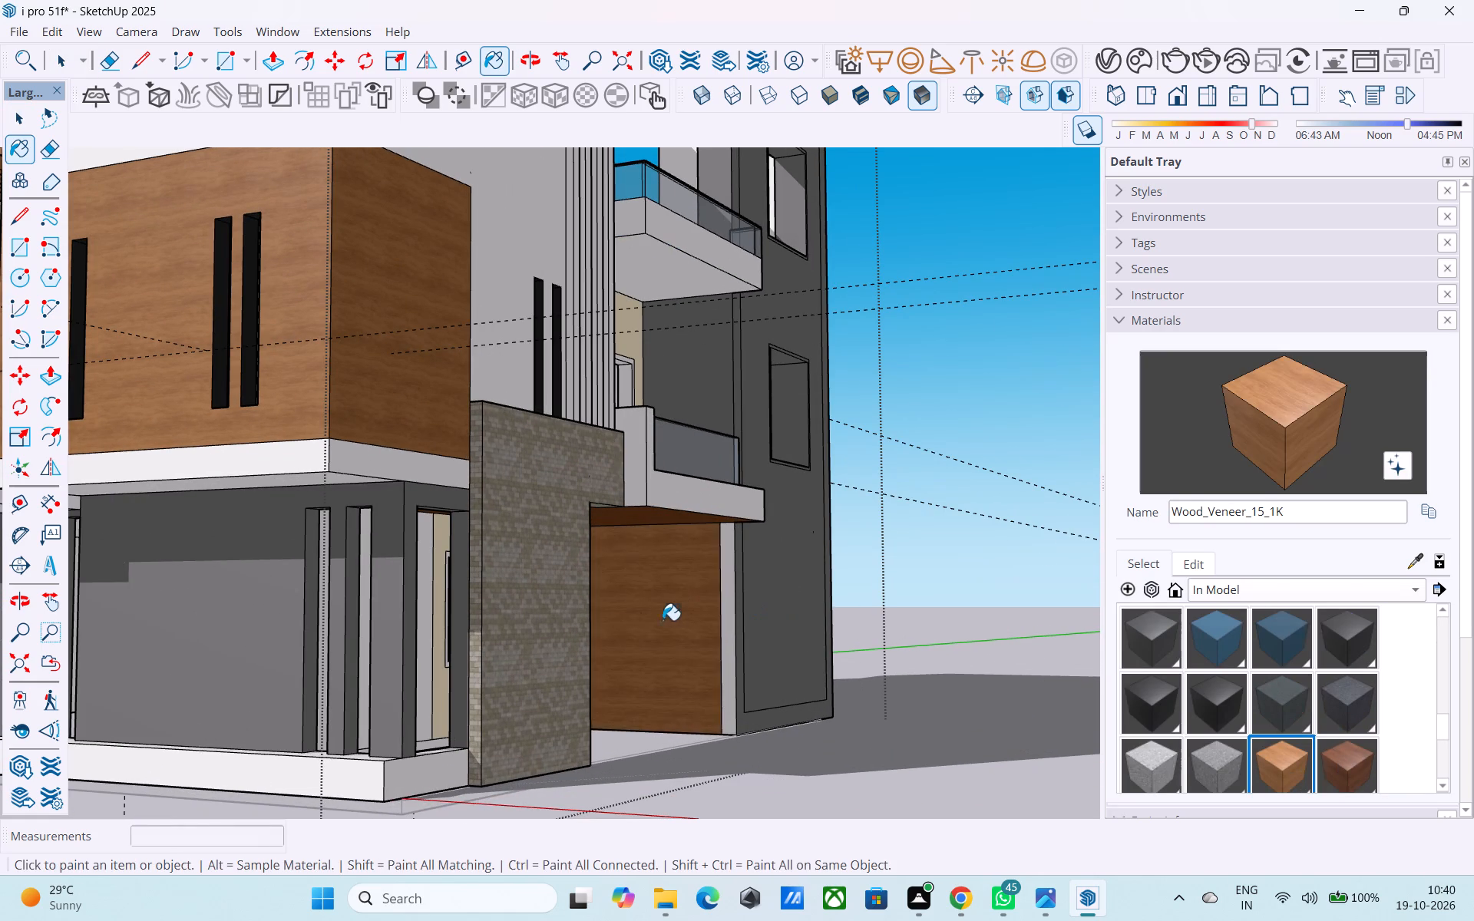
Paint the underside of the lower balcony with Wood_Veneer_15_1K.
middle_drag(644, 622, 533, 612)
middle_drag(484, 495, 471, 446)
scroll(468, 480, up, 3)
click(483, 459)
Paint the grey strip at the wood wall's outer end with Wood_Veneer_15_1K and erase the edge dividing it from the wall.
scroll(684, 533, down, 2)
middle_drag(694, 551, 703, 561)
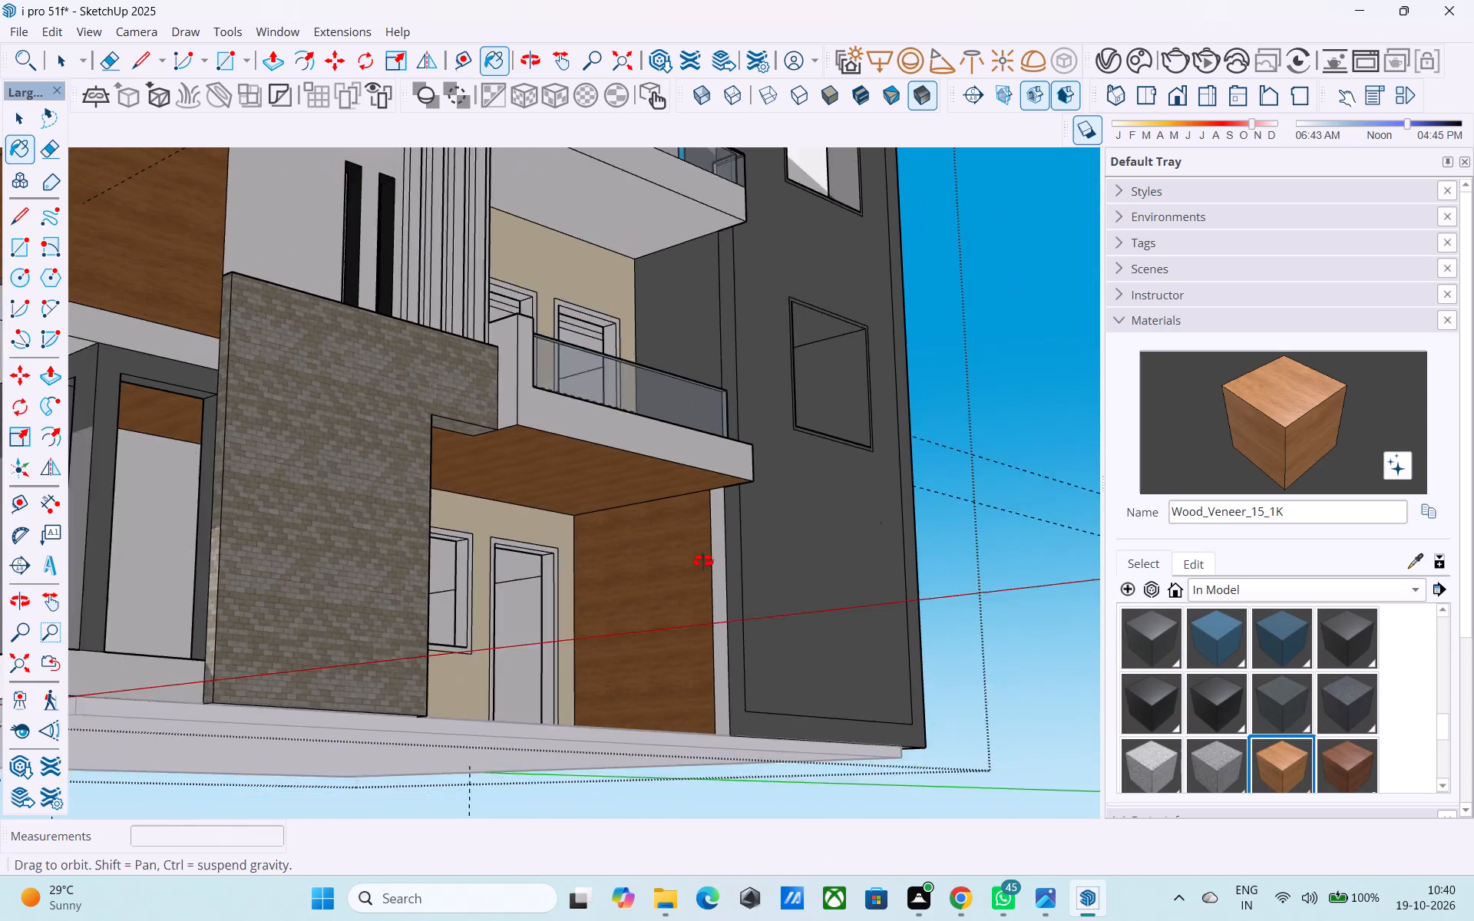
middle_drag(703, 561, 745, 592)
scroll(745, 592, up, 3)
click(749, 595)
scroll(748, 597, up, 7)
key(e)
drag(739, 602, 730, 605)
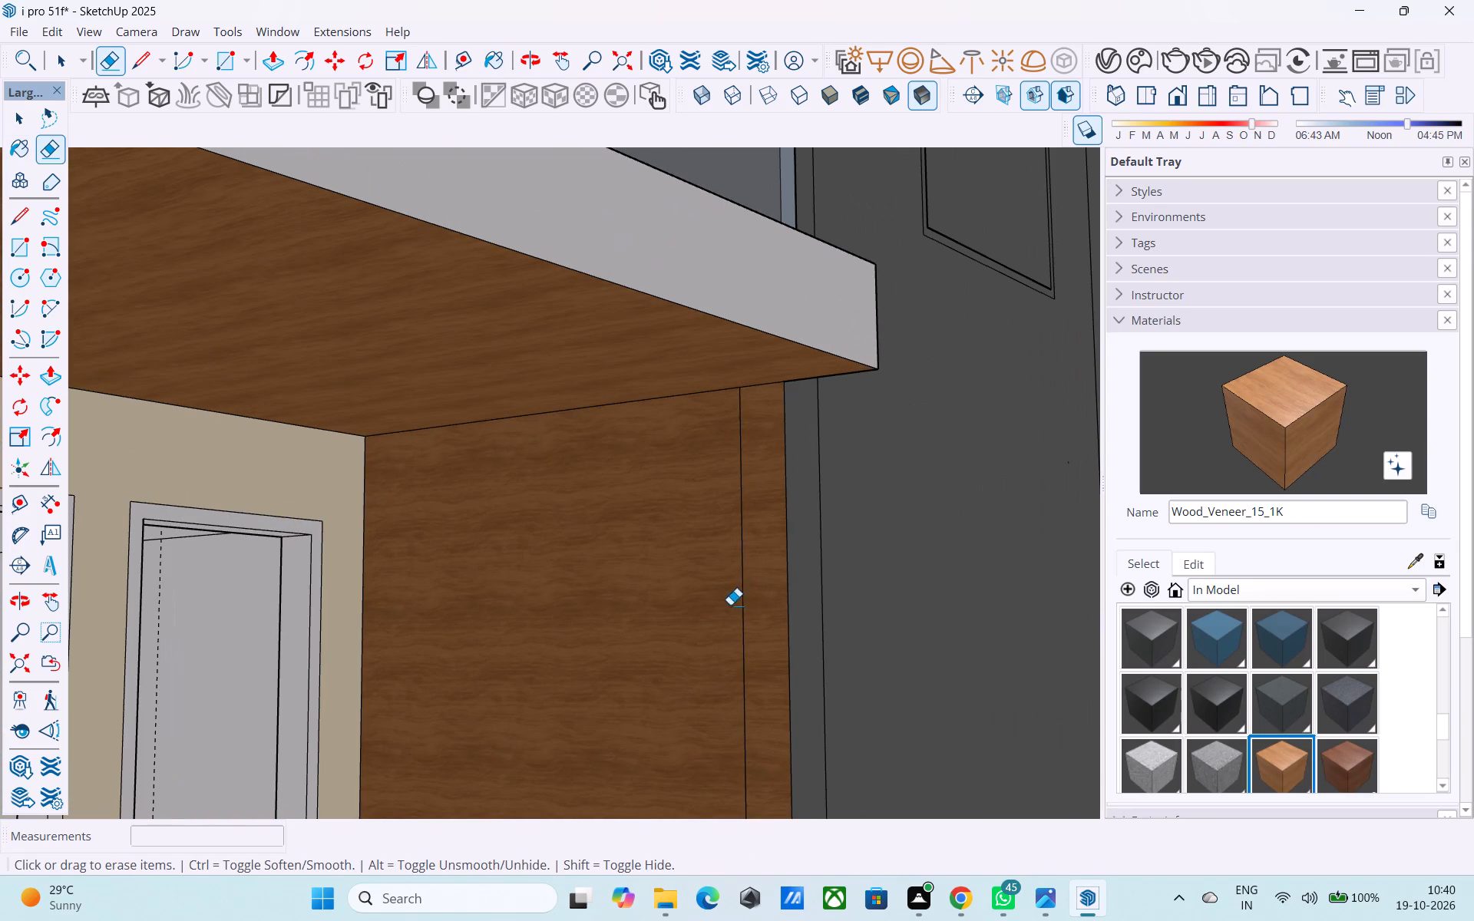
drag(730, 605, 725, 606)
drag(735, 615, 746, 622)
middle_drag(743, 625, 655, 378)
key(space)
Place a horizontal guide 3' above the wood wall's base and another 3' above that guide.
scroll(547, 670, down, 2)
key(t)
click(508, 791)
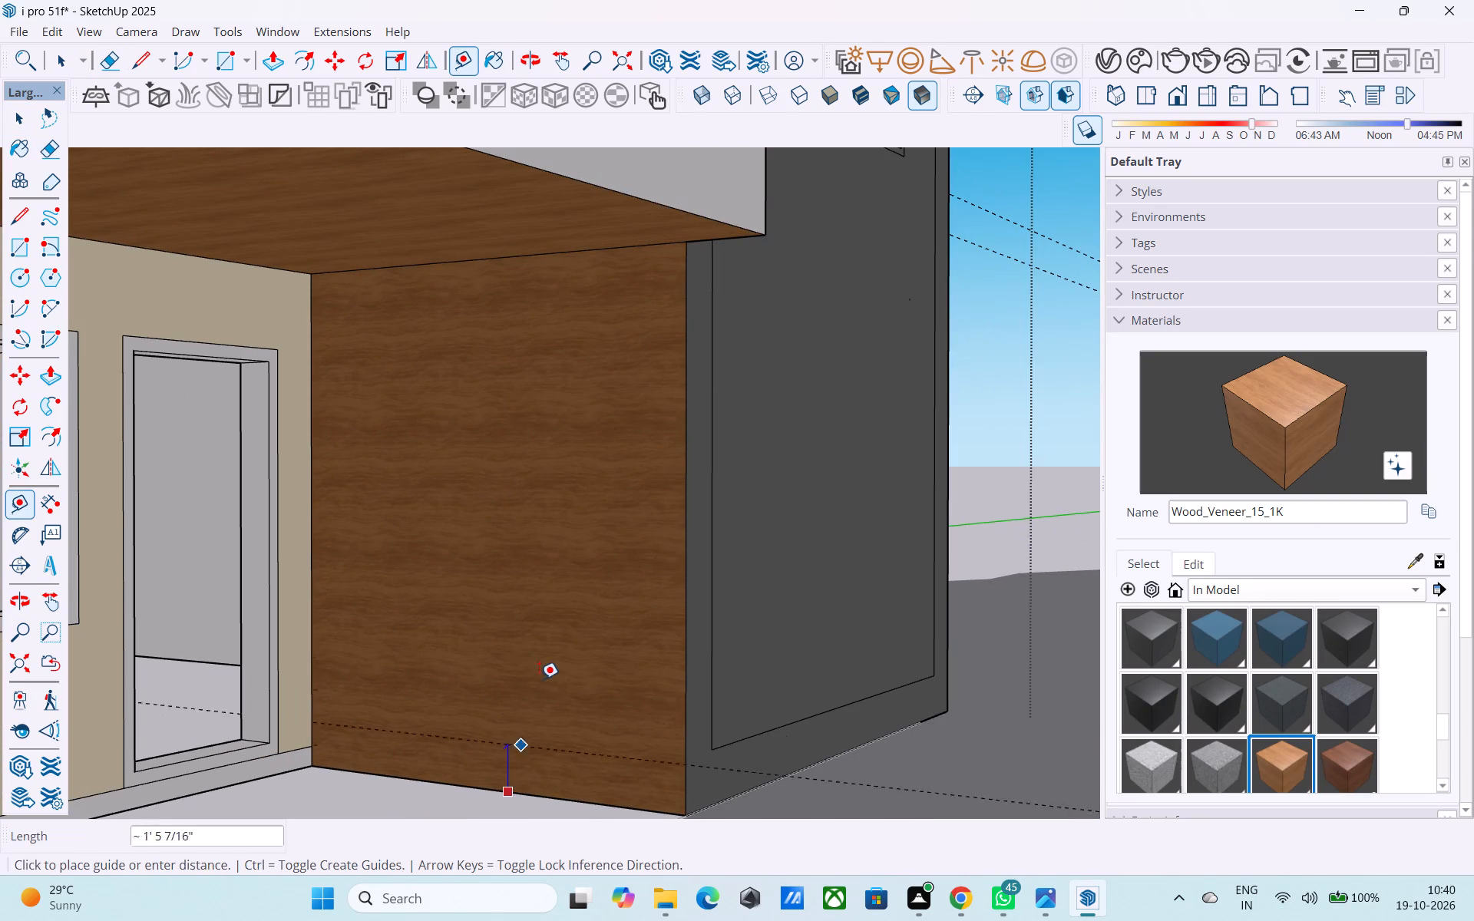
text(3')
key(Return)
key(space)
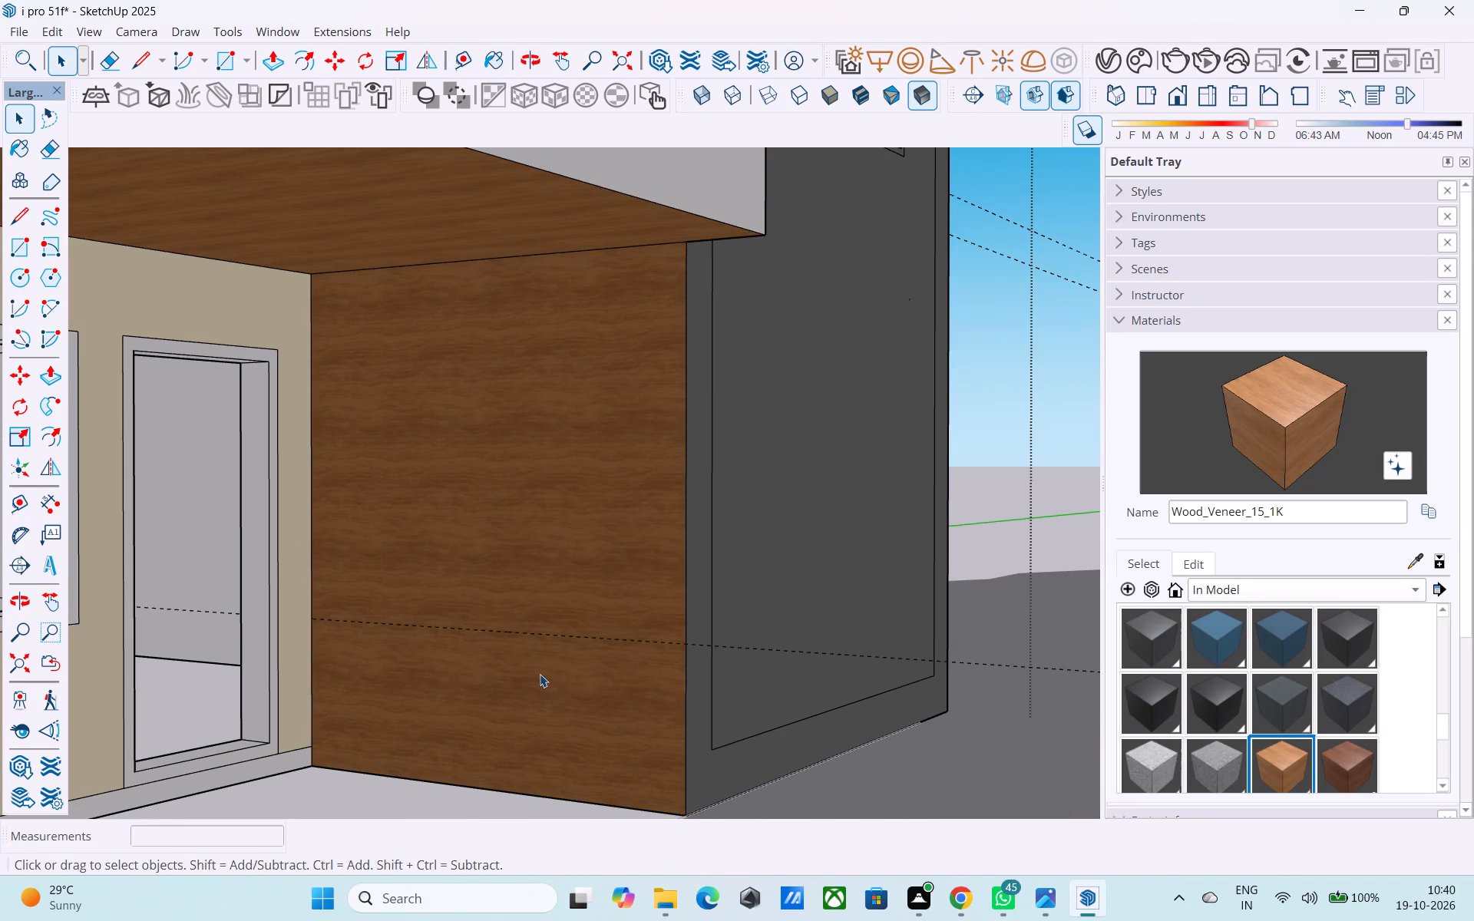
middle_drag(540, 672, 576, 677)
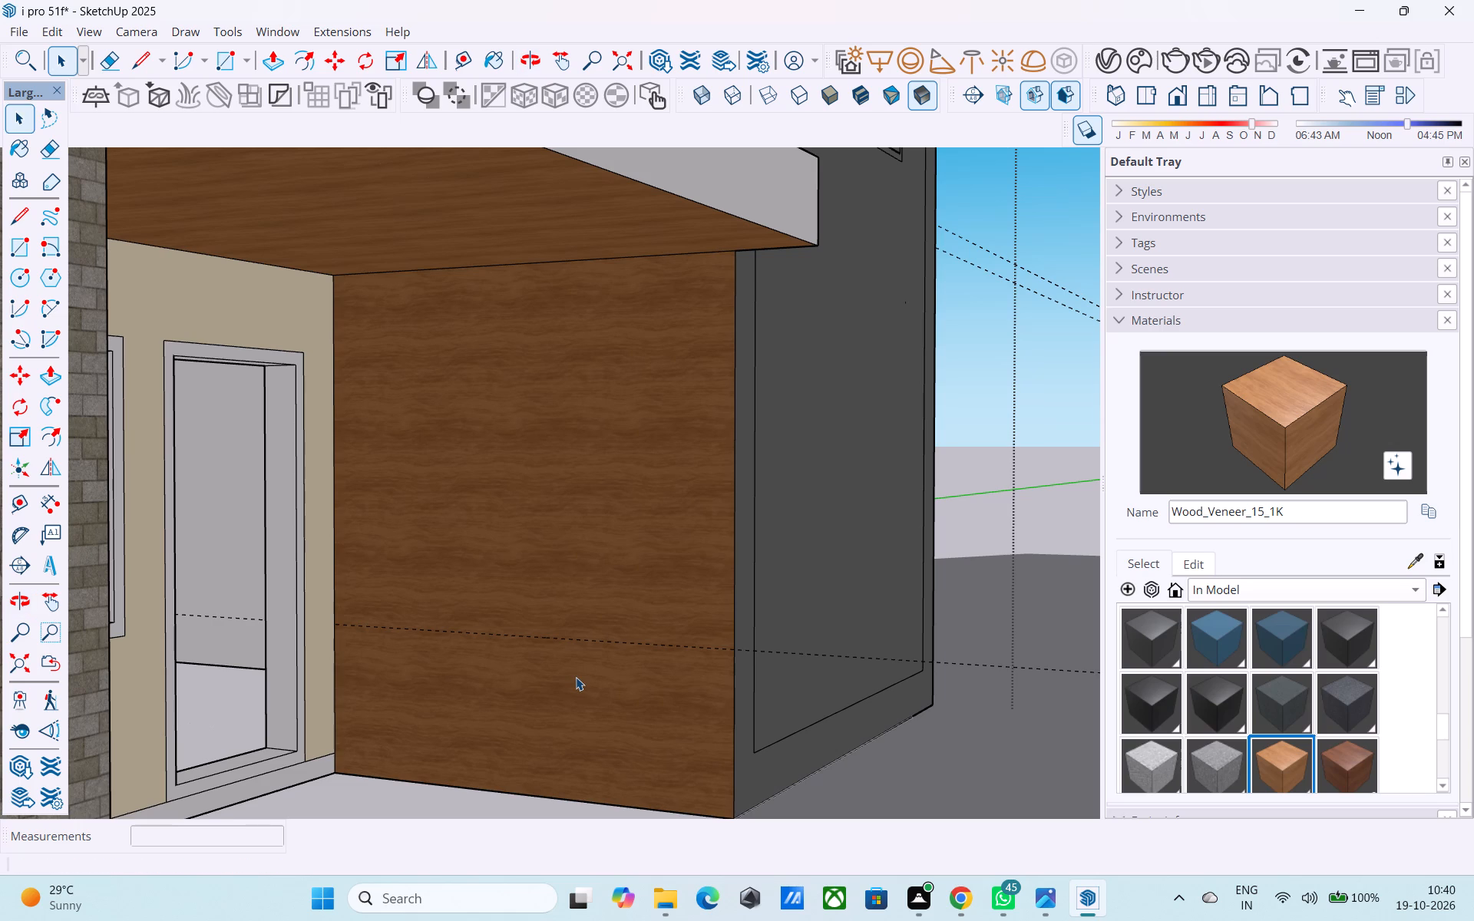
key(t)
click(583, 640)
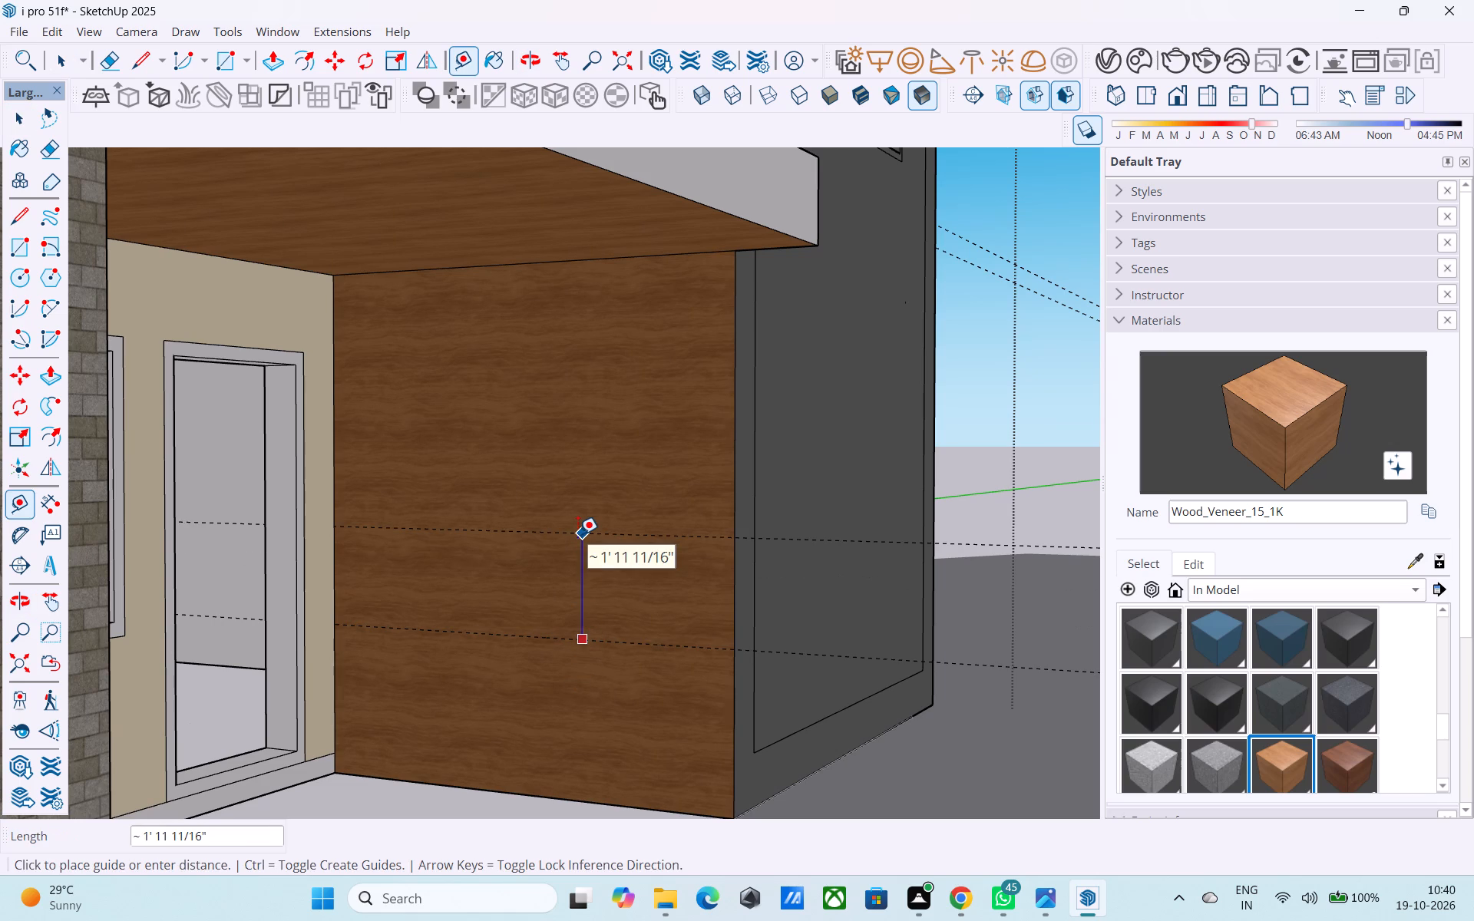
text(3')
key(Return)
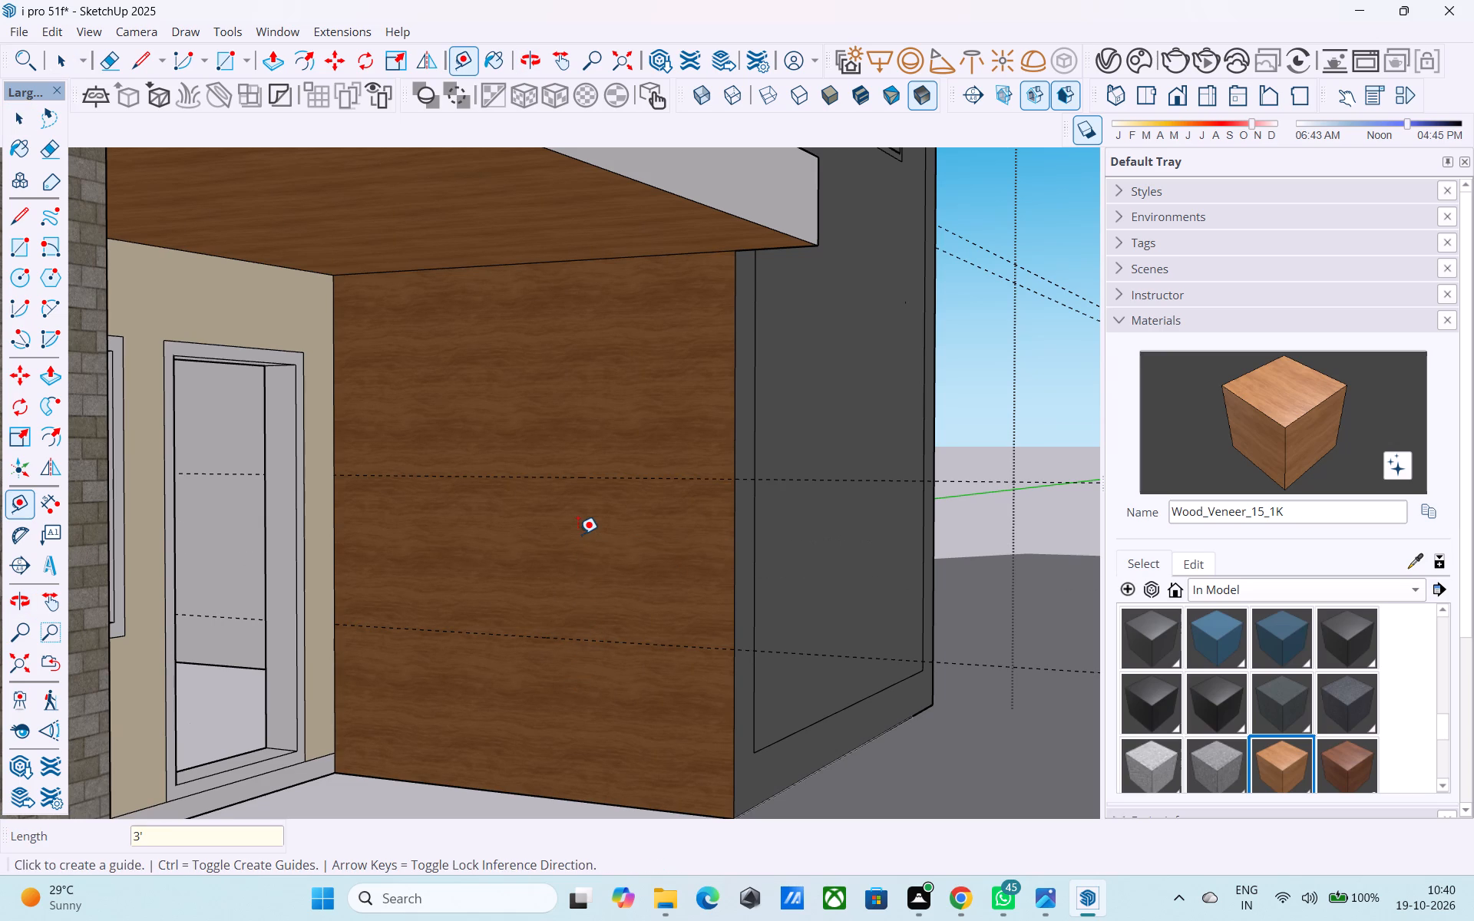
Place a vertical guide 2' in from the wood wall's outer edge.
click(732, 461)
key(2)
key(apostrophe)
key(Return)
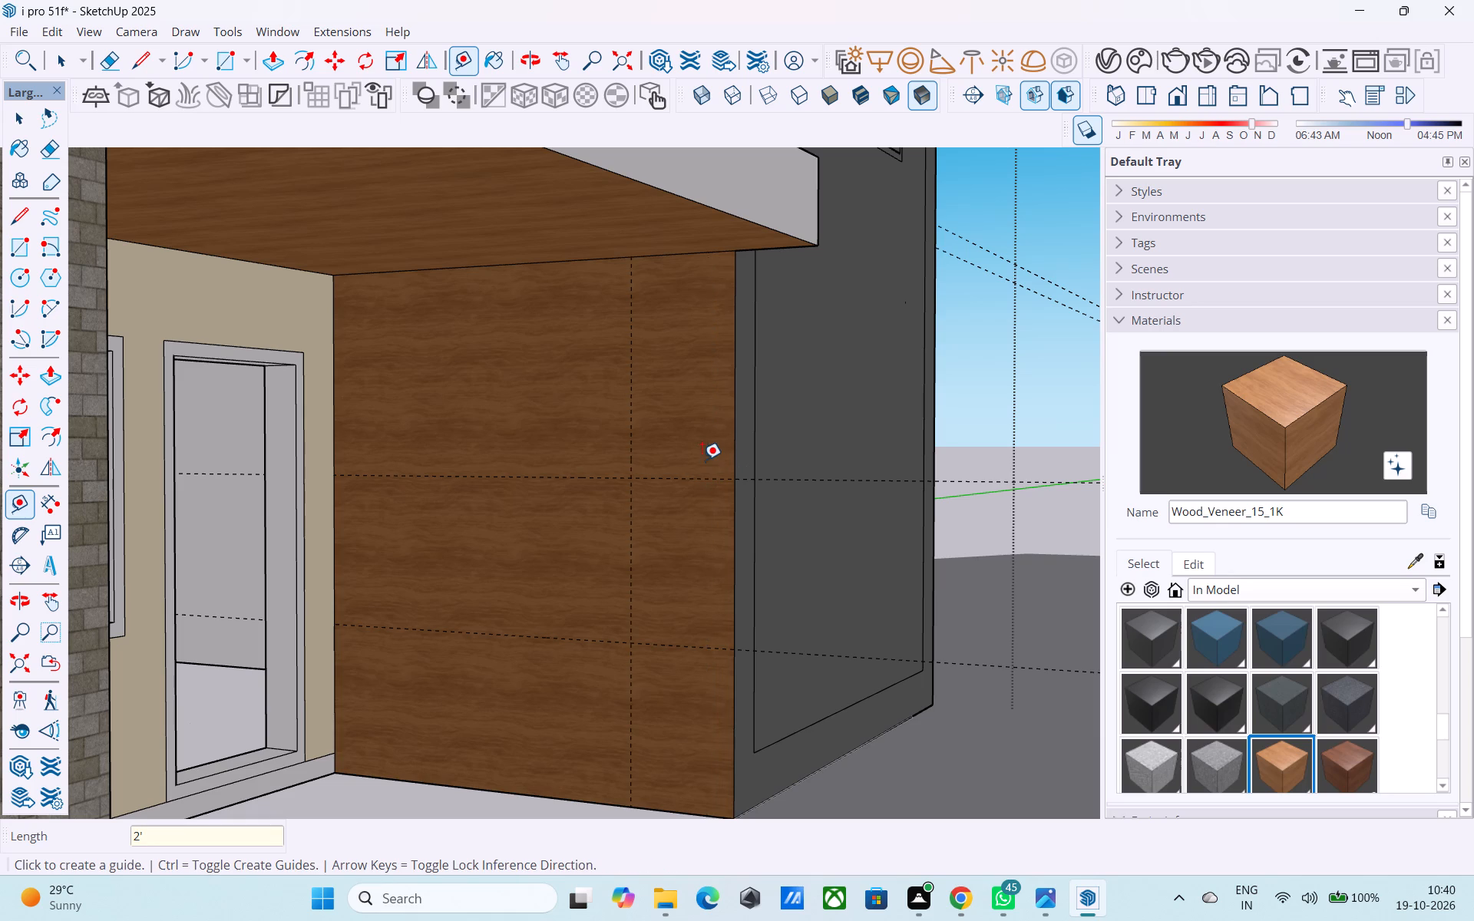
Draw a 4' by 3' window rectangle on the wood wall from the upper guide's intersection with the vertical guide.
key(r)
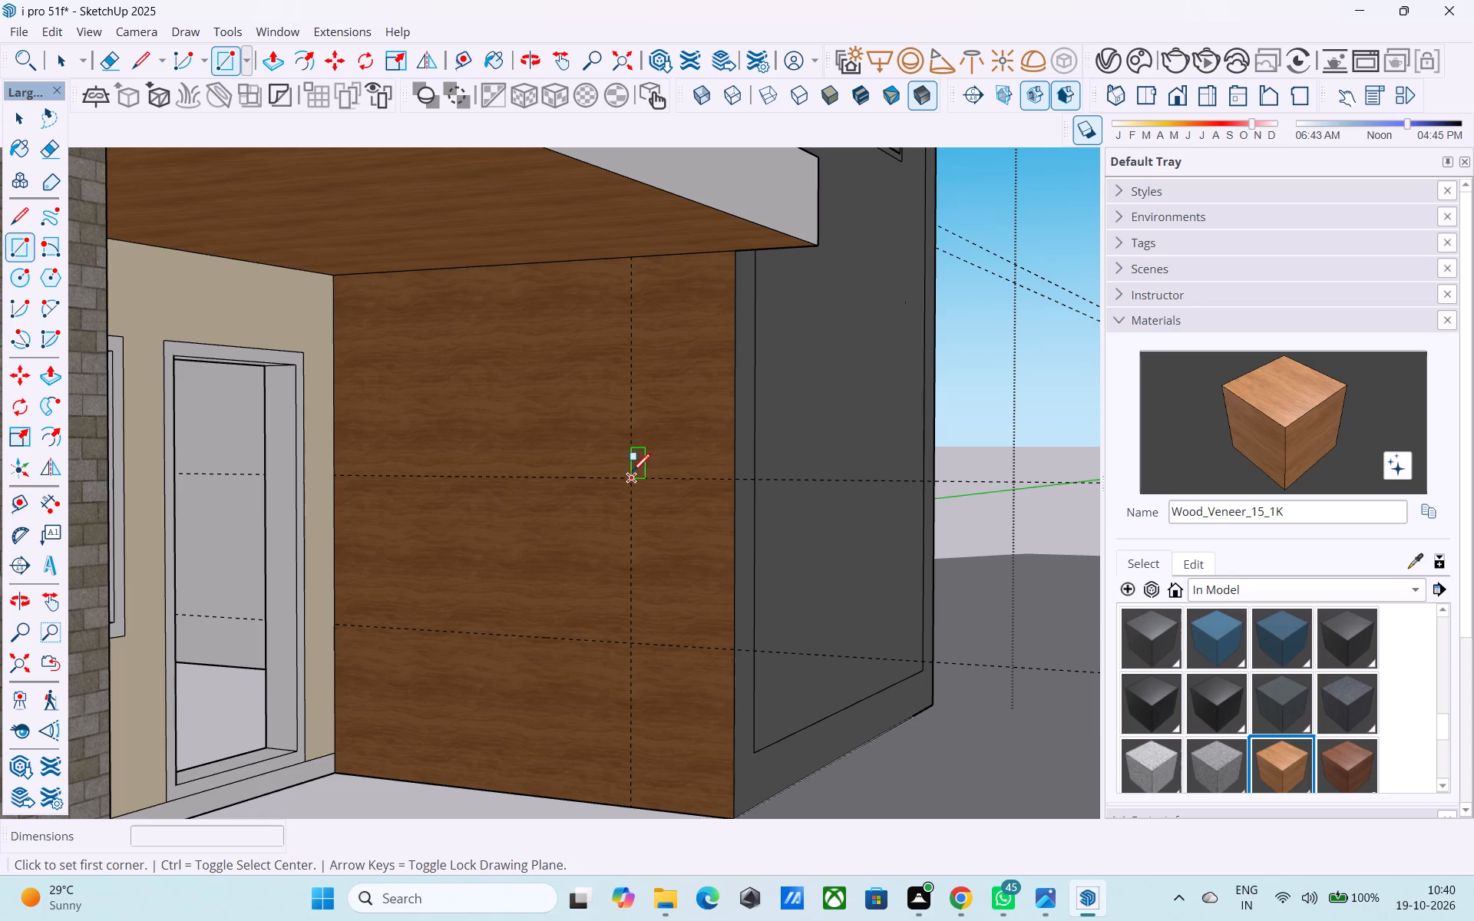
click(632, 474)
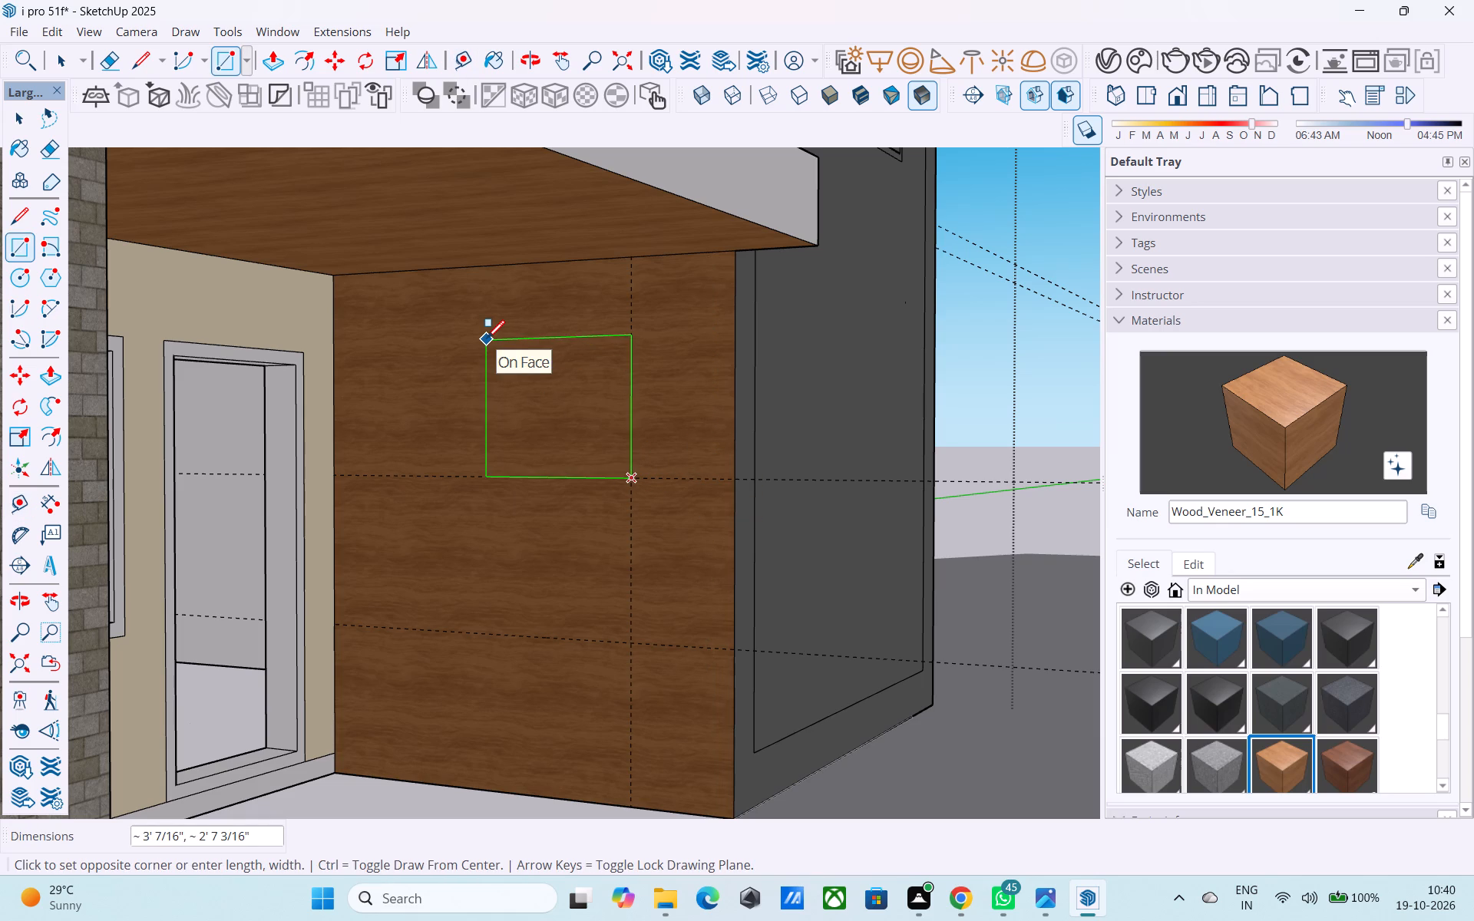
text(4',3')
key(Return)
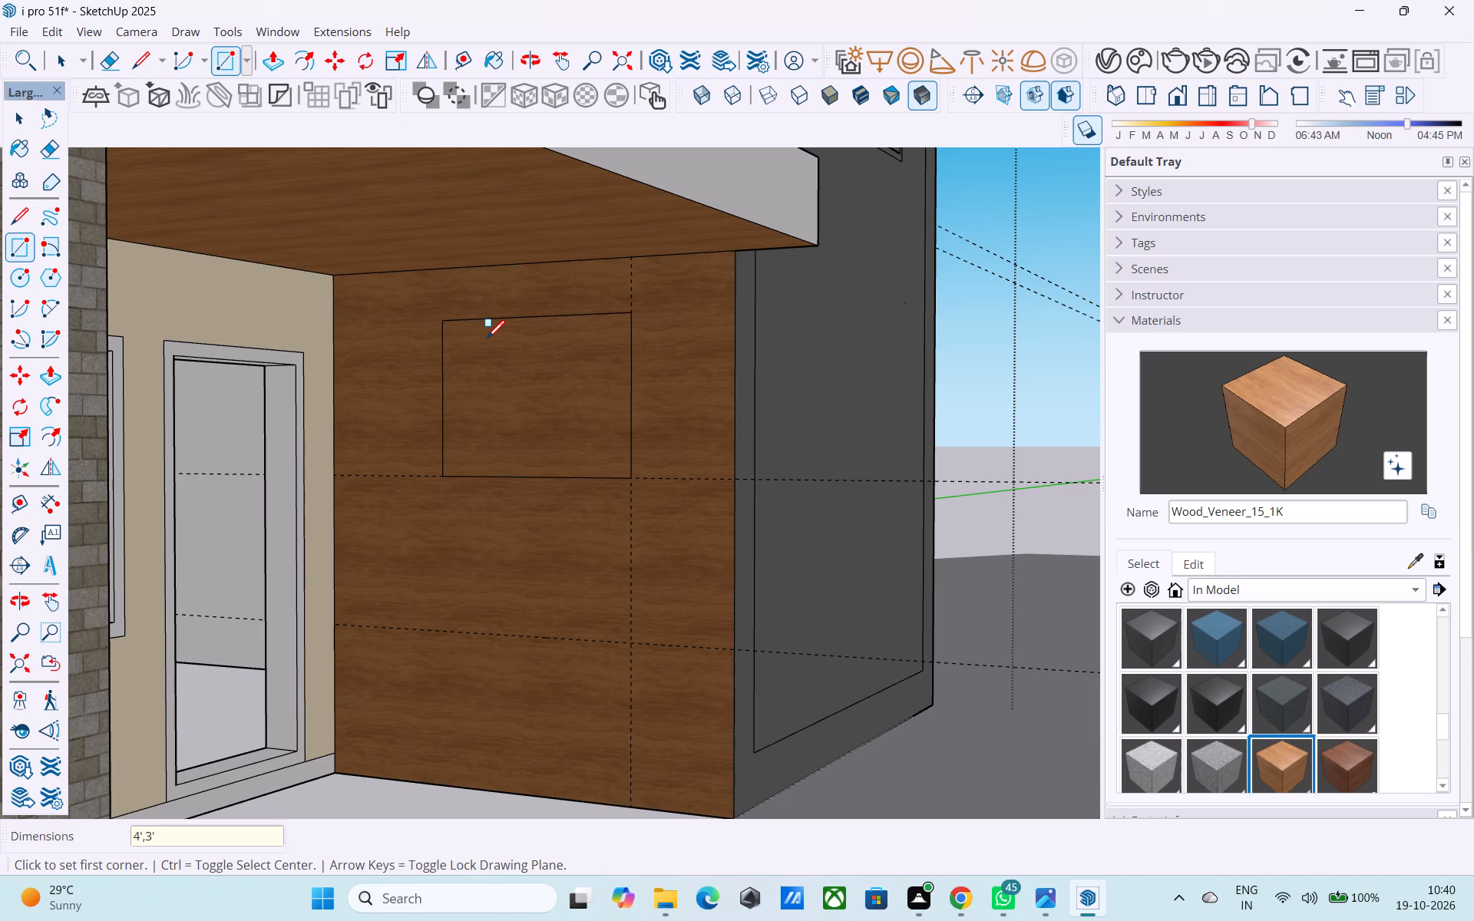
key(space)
Draw a 3' by 3' window square on the wood wall from the same guide intersection.
scroll(513, 369, down, 4)
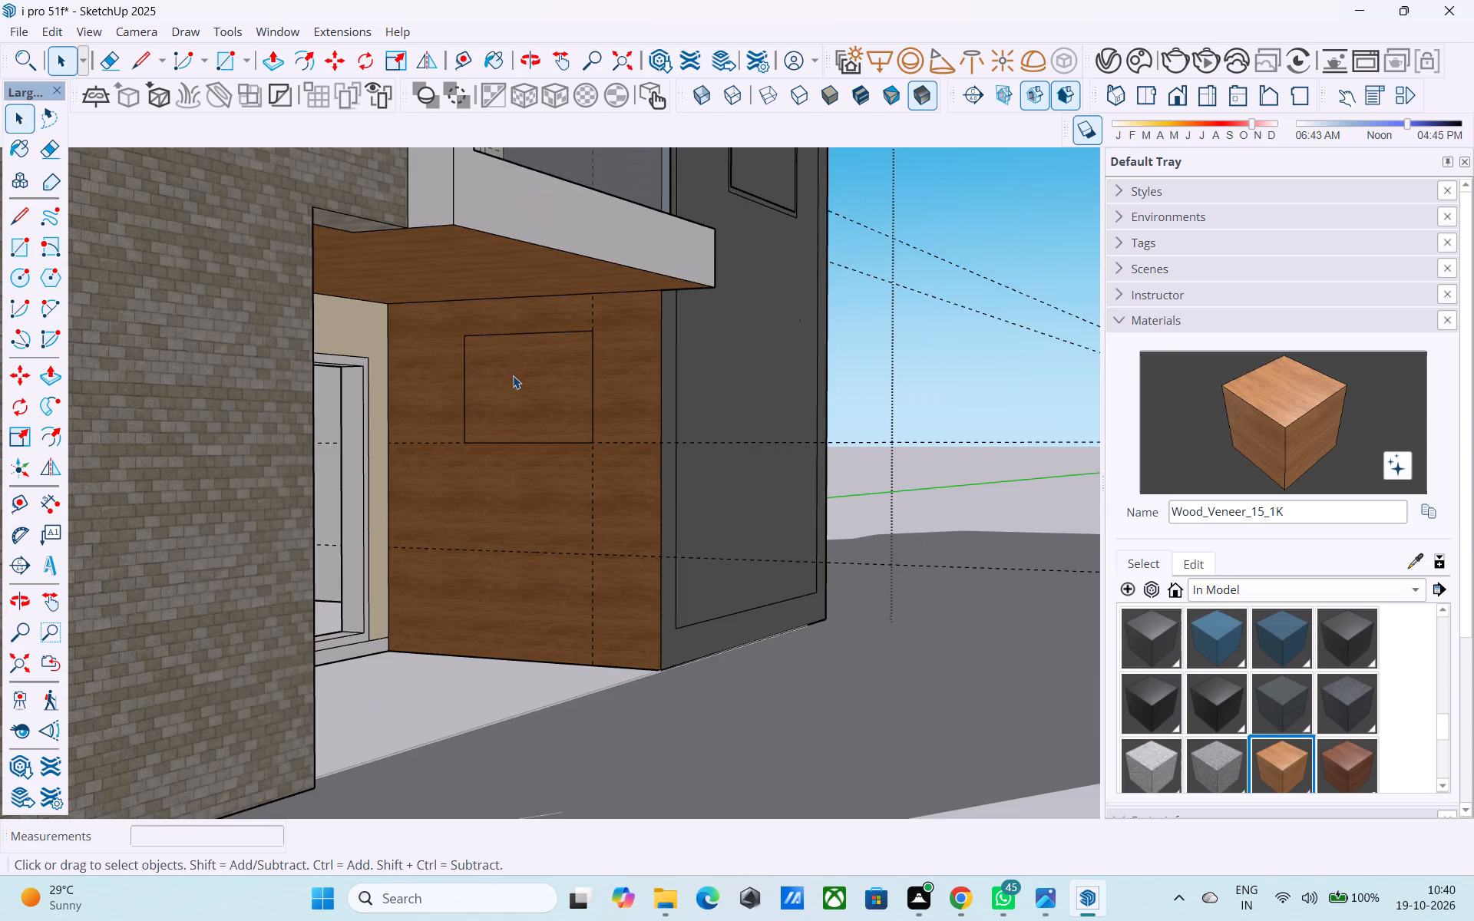
middle_drag(512, 377, 517, 408)
drag(517, 408, 524, 407)
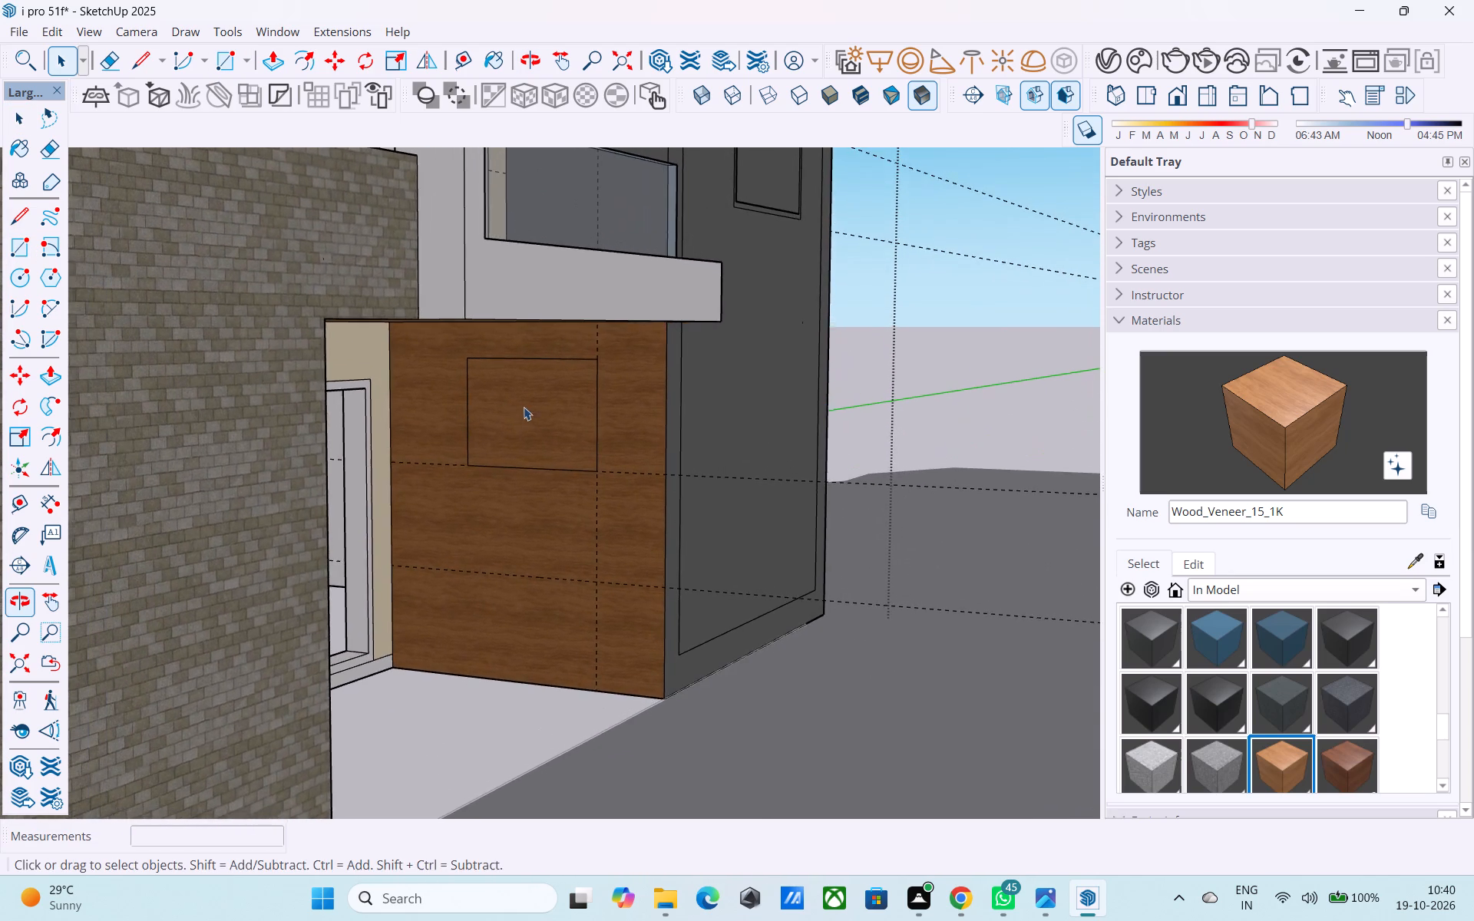
drag(524, 407, 540, 427)
scroll(542, 430, up, 4)
middle_drag(594, 470, 598, 461)
scroll(618, 492, up, 2)
key(r)
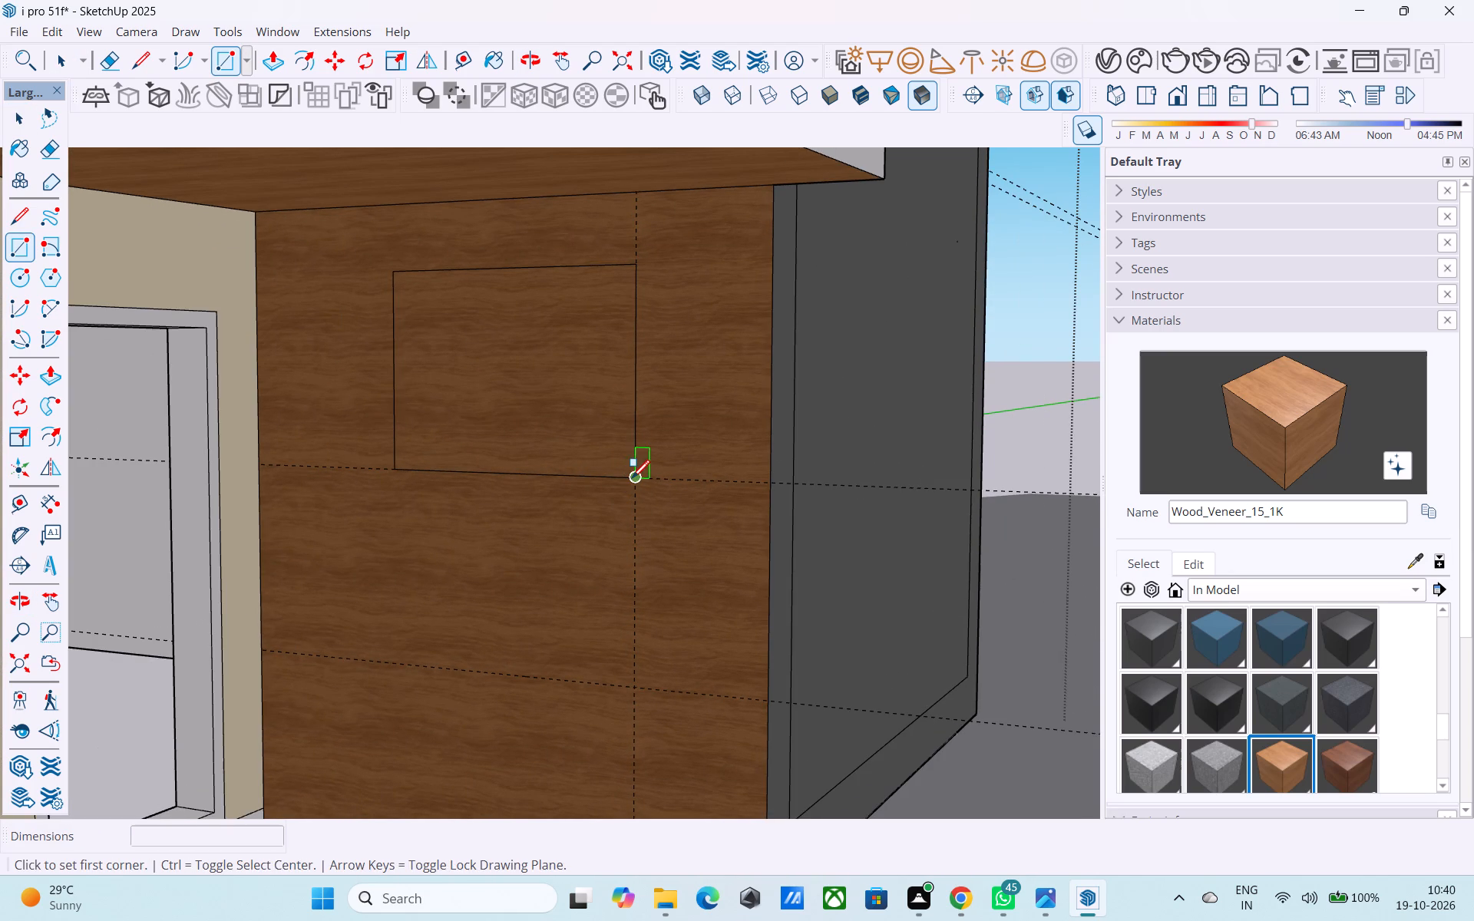
click(632, 480)
text(3',3')
key(Return)
key(space)
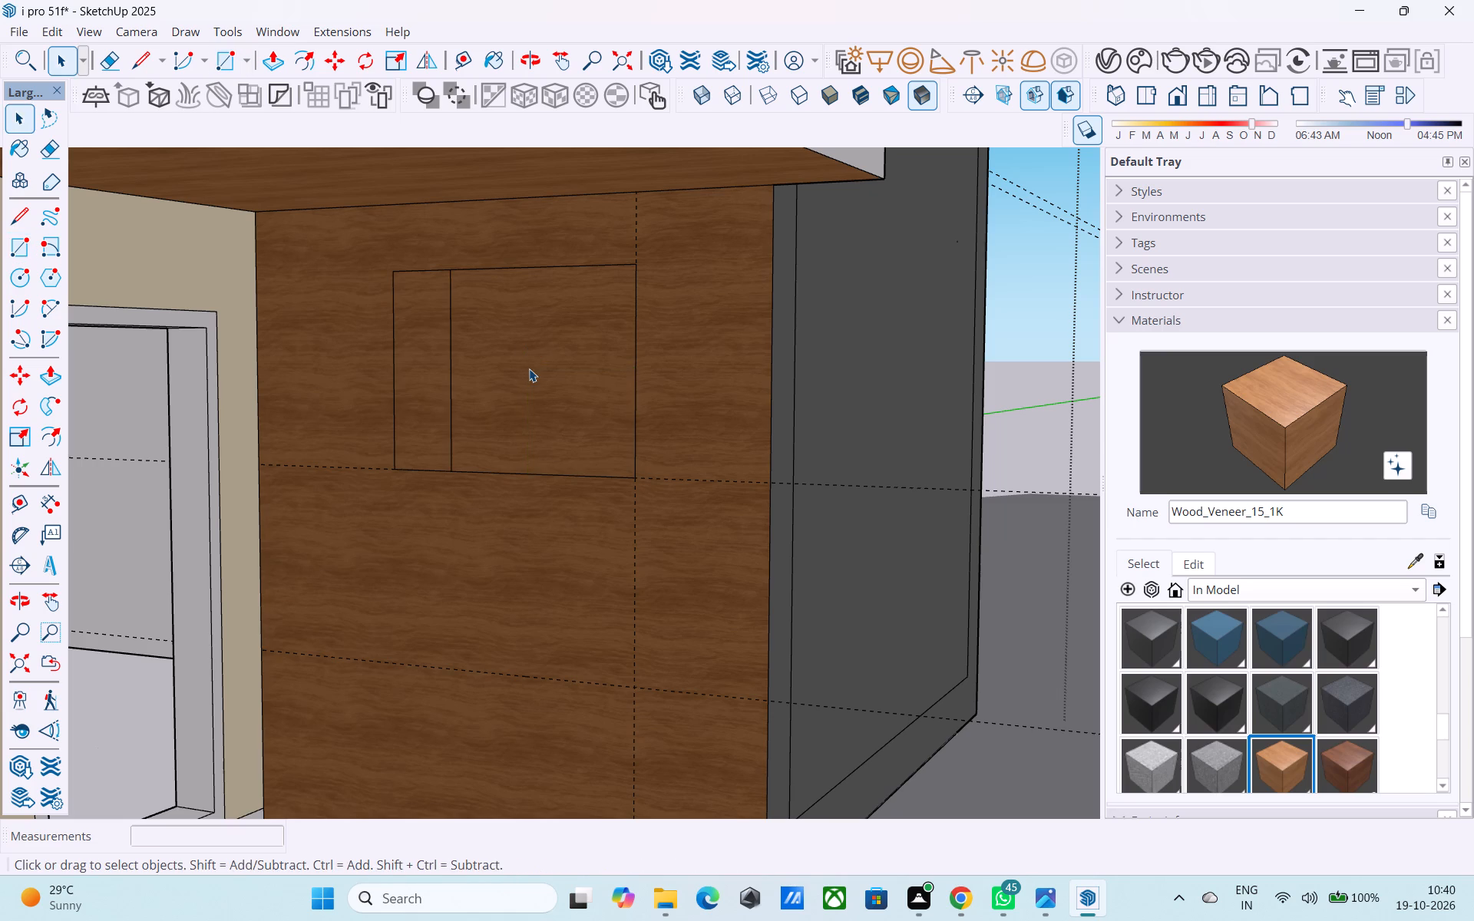
Erase the wider rectangle's leftover edges beside the 3' square, along with the upper horizontal guide.
key(e)
drag(425, 253, 411, 476)
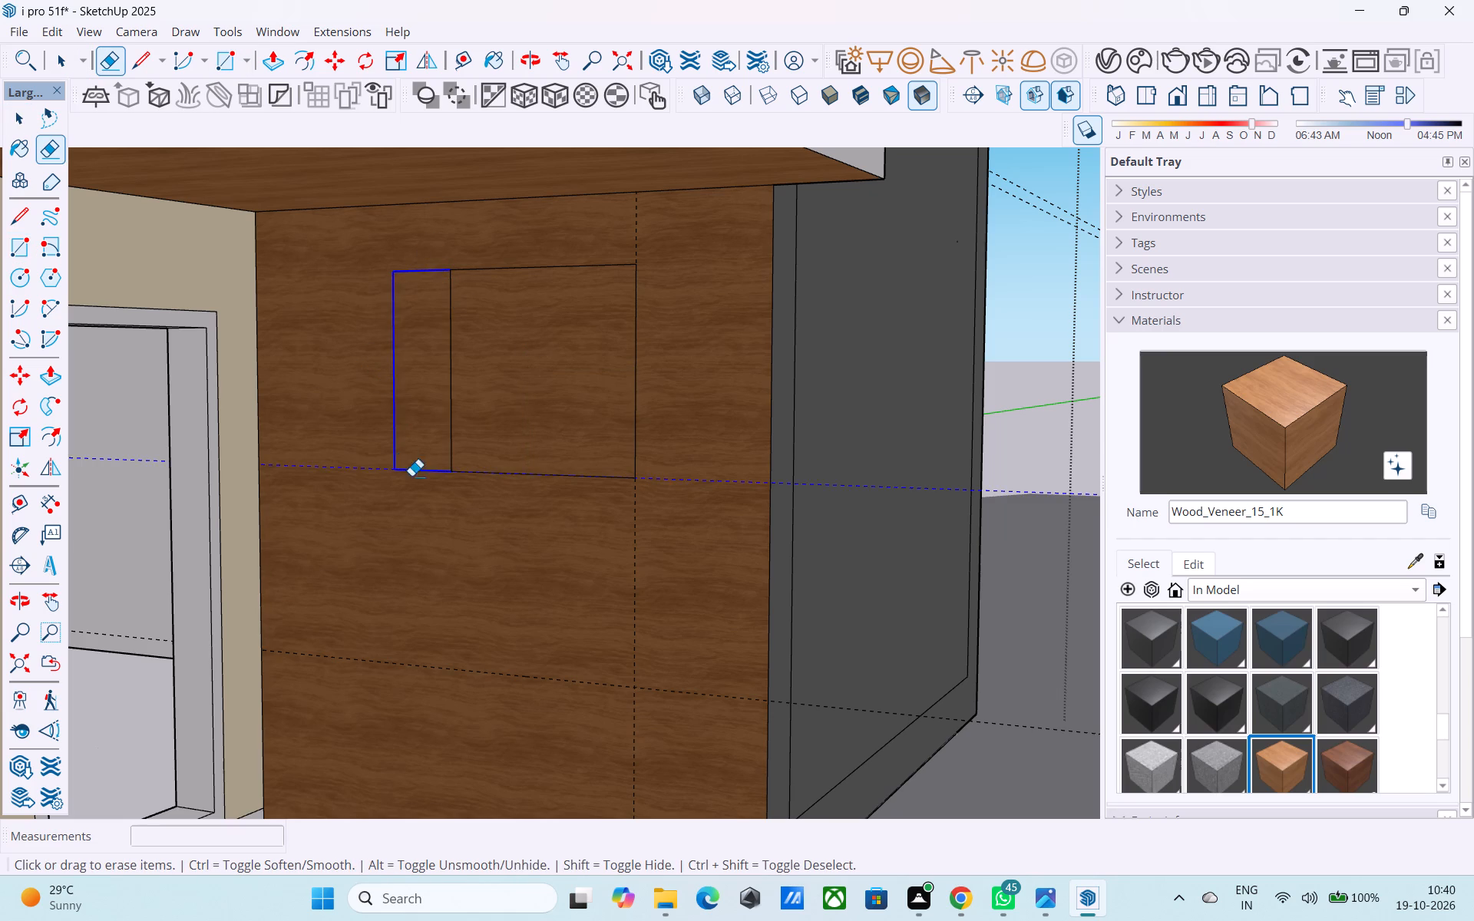
drag(411, 476, 420, 502)
key(space)
Offset the window square's outline 3" inward to form a frame.
click(614, 376)
key(f)
click(614, 376)
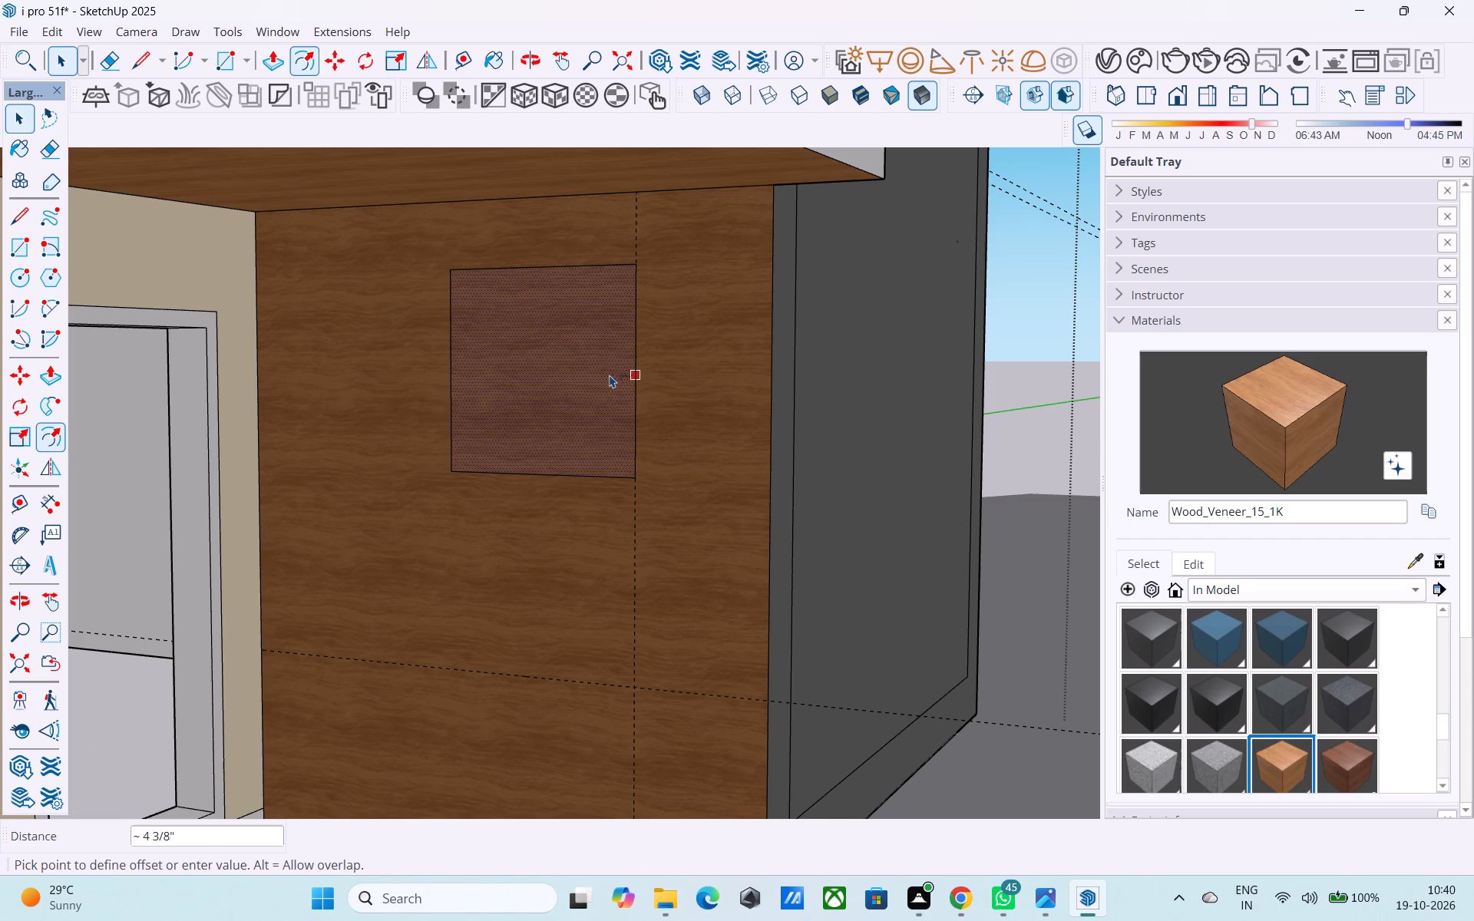
text(3")
key(Return)
key(space)
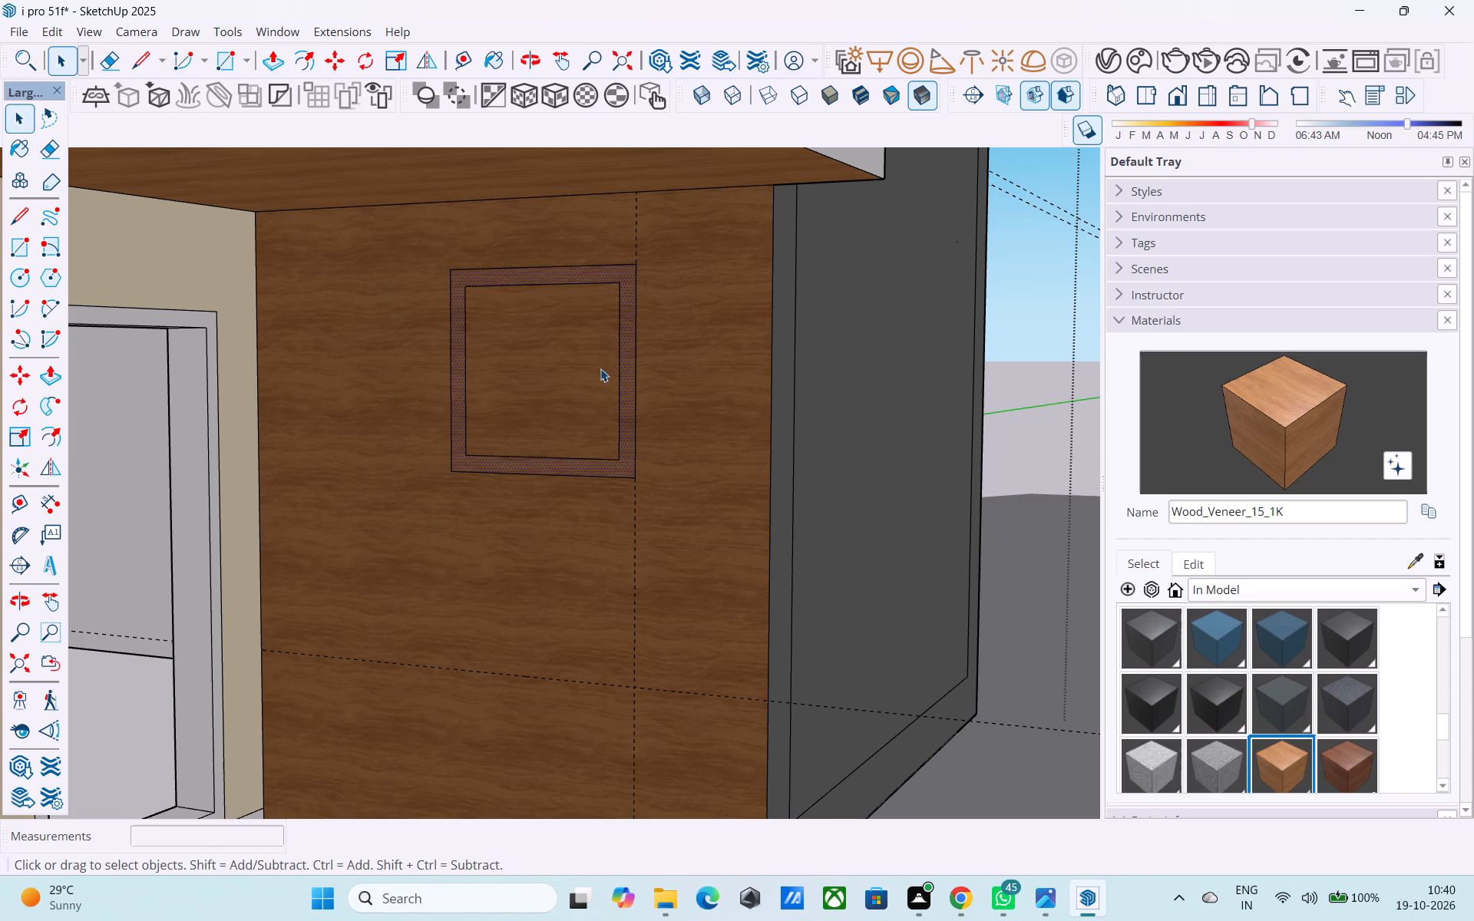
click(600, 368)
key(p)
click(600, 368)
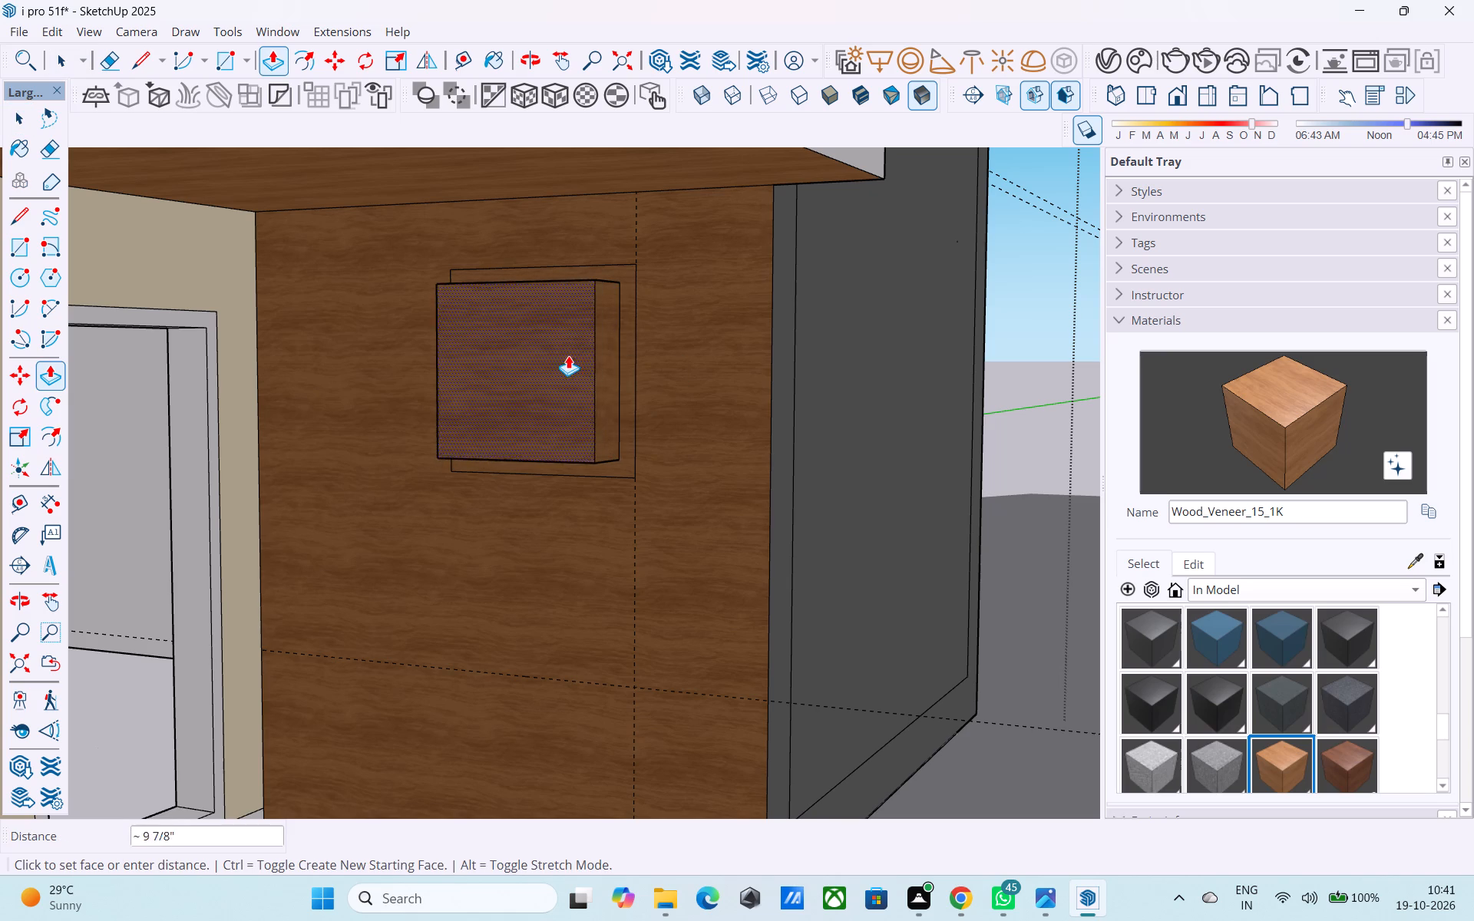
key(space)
Push the framed square's inner face into the wood wall to form the window recess.
click(554, 372)
key(p)
click(554, 372)
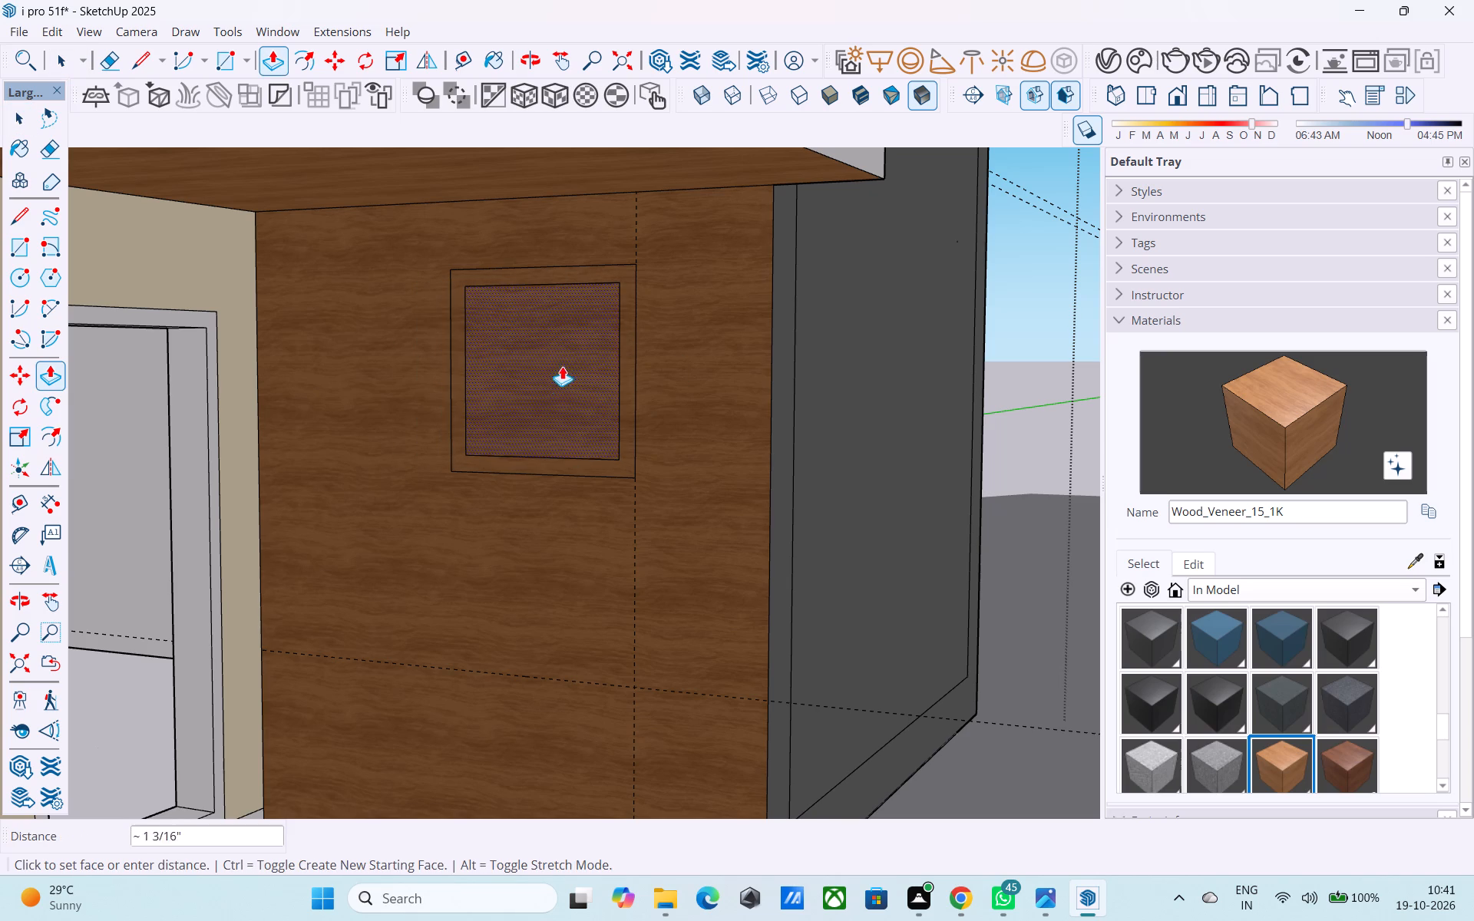
click(581, 344)
key(space)
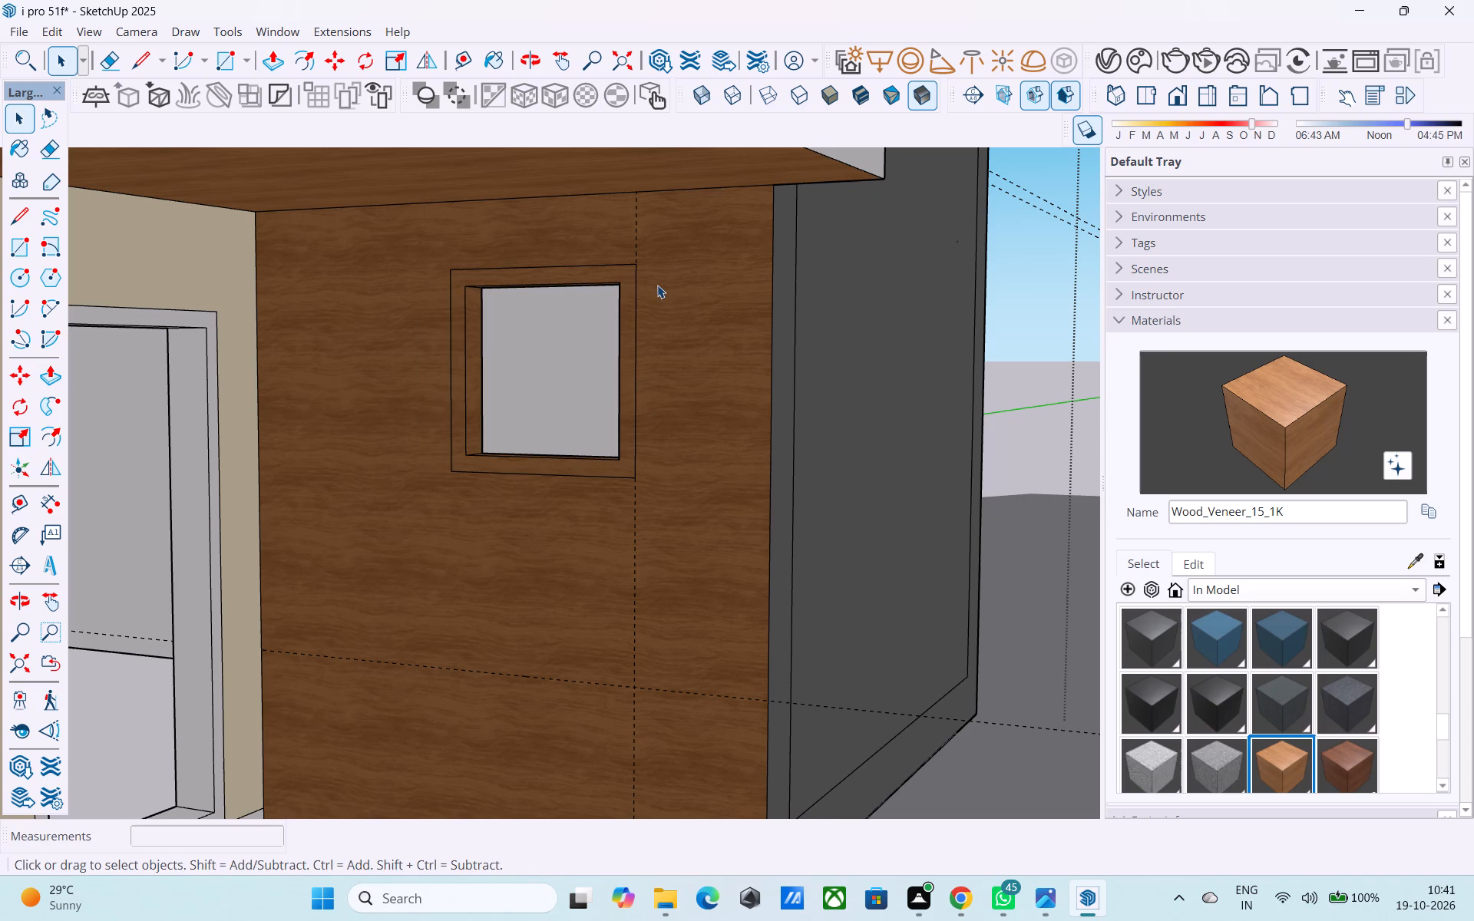
Erase the vertical guide and the remaining lower horizontal guide on the wood wall.
key(e)
drag(666, 223, 626, 226)
drag(599, 680, 598, 689)
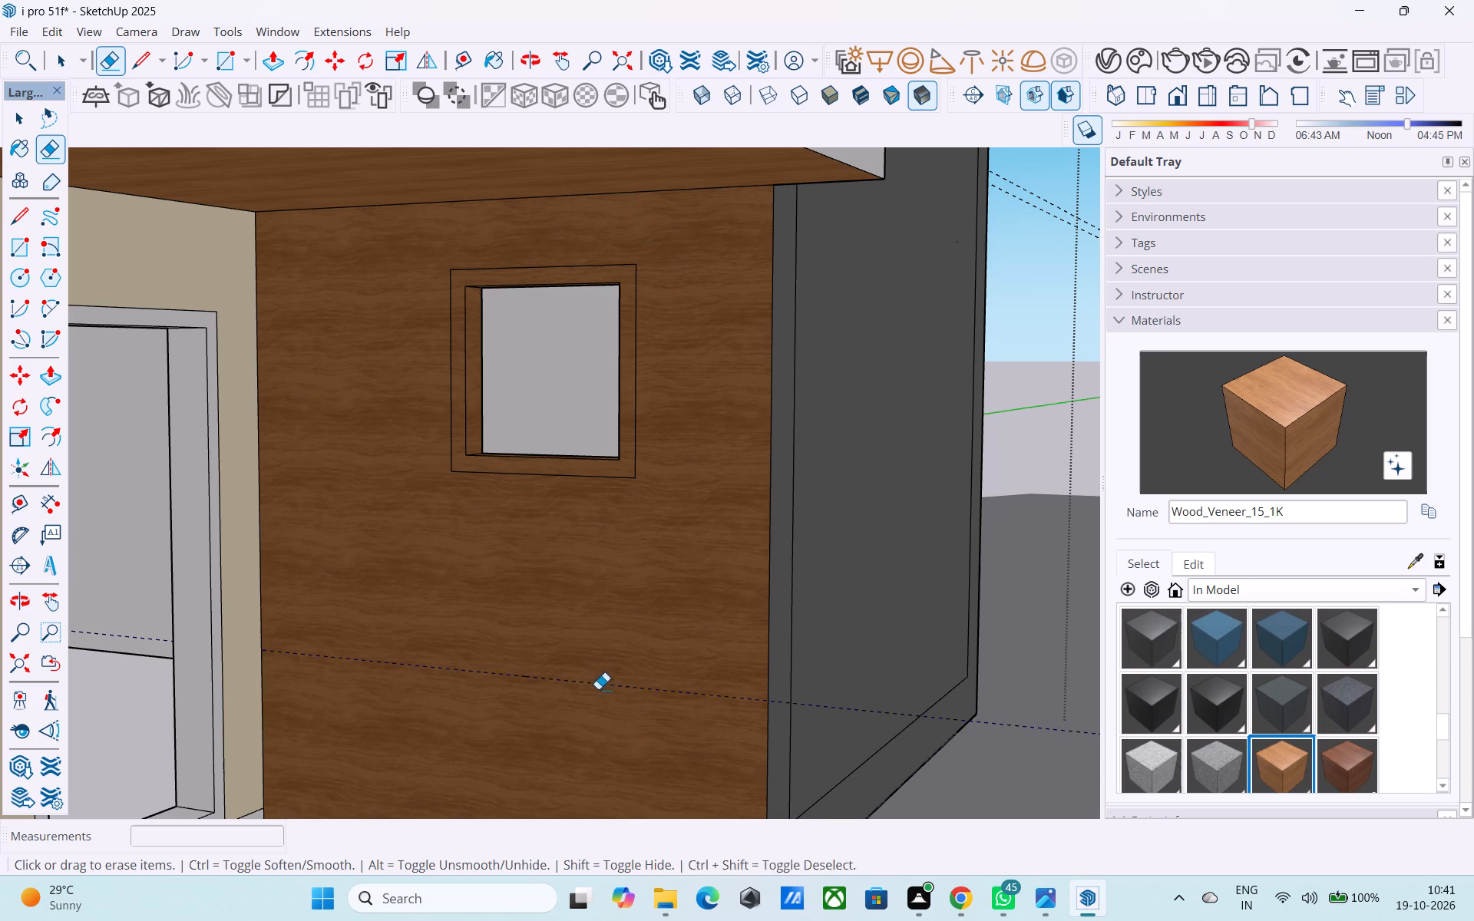
drag(598, 689, 591, 718)
key(space)
Examine the graphite tall end wall, its two window openings and the adjoining balconies from several angles.
scroll(866, 704, down, 3)
middle_drag(787, 711, 656, 713)
scroll(846, 577, down, 5)
middle_drag(857, 583, 725, 758)
scroll(710, 751, down, 5)
middle_drag(692, 754, 667, 760)
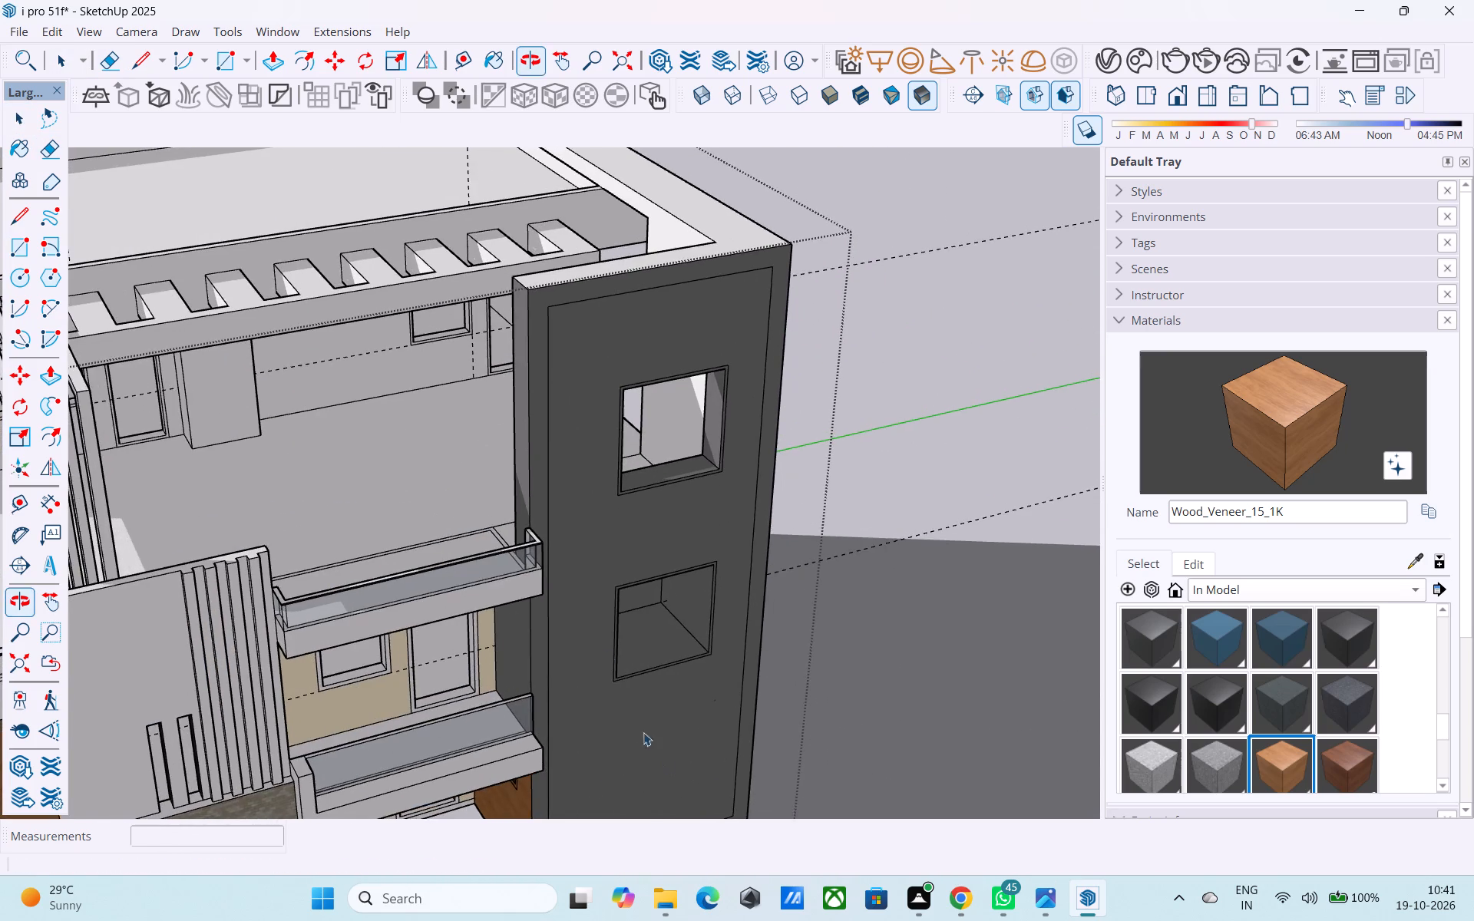
scroll(584, 548, up, 4)
middle_drag(536, 589, 501, 587)
scroll(792, 599, down, 5)
scroll(695, 685, down, 4)
middle_drag(689, 692, 694, 680)
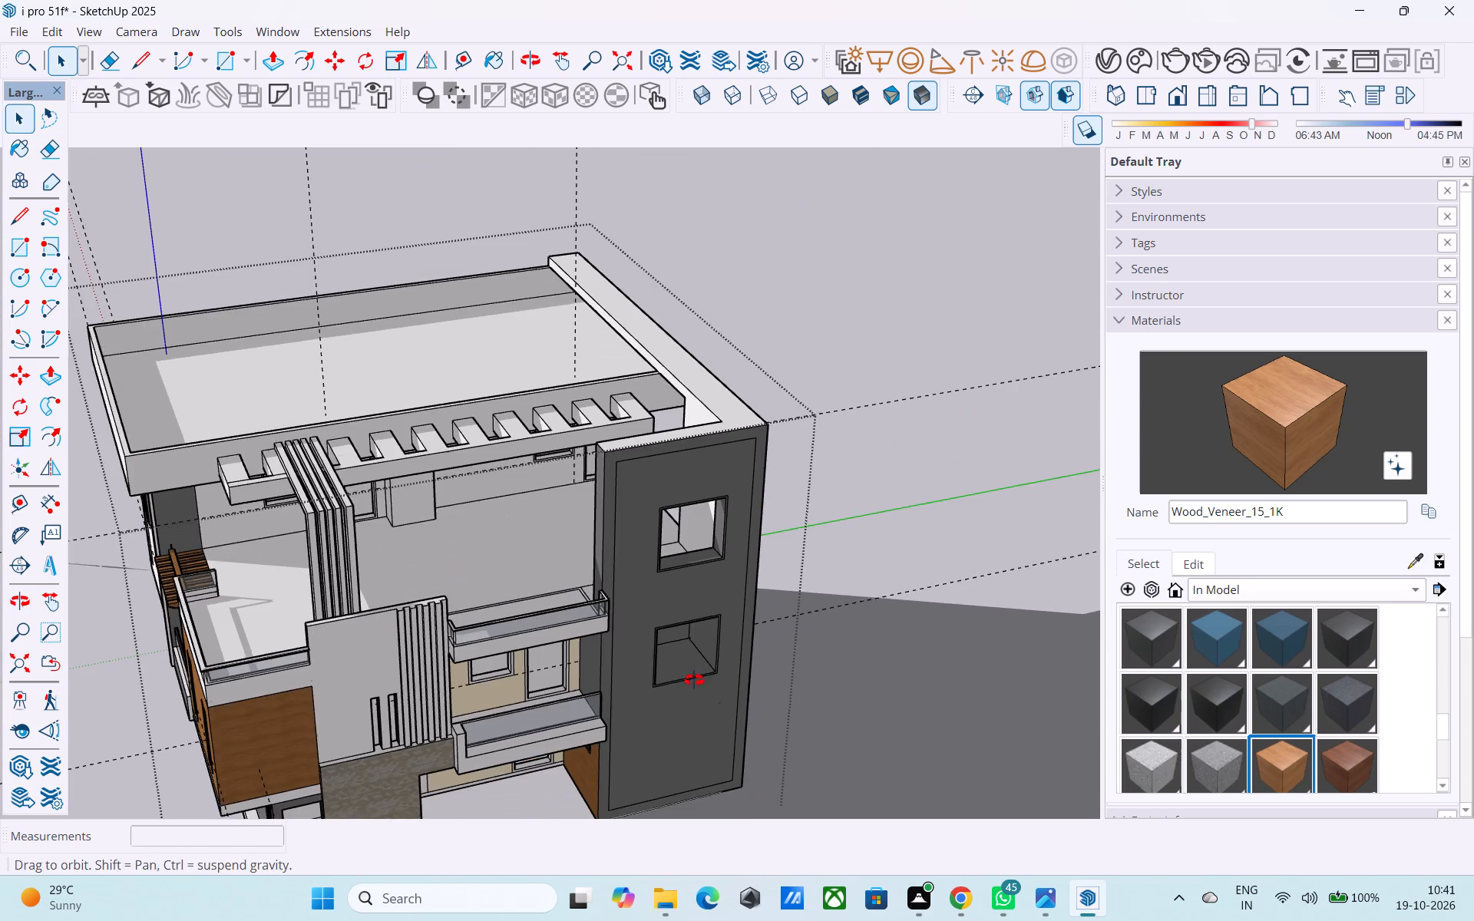
middle_drag(694, 680, 699, 662)
scroll(671, 580, down, 5)
middle_drag(665, 725, 547, 542)
scroll(547, 457, up, 9)
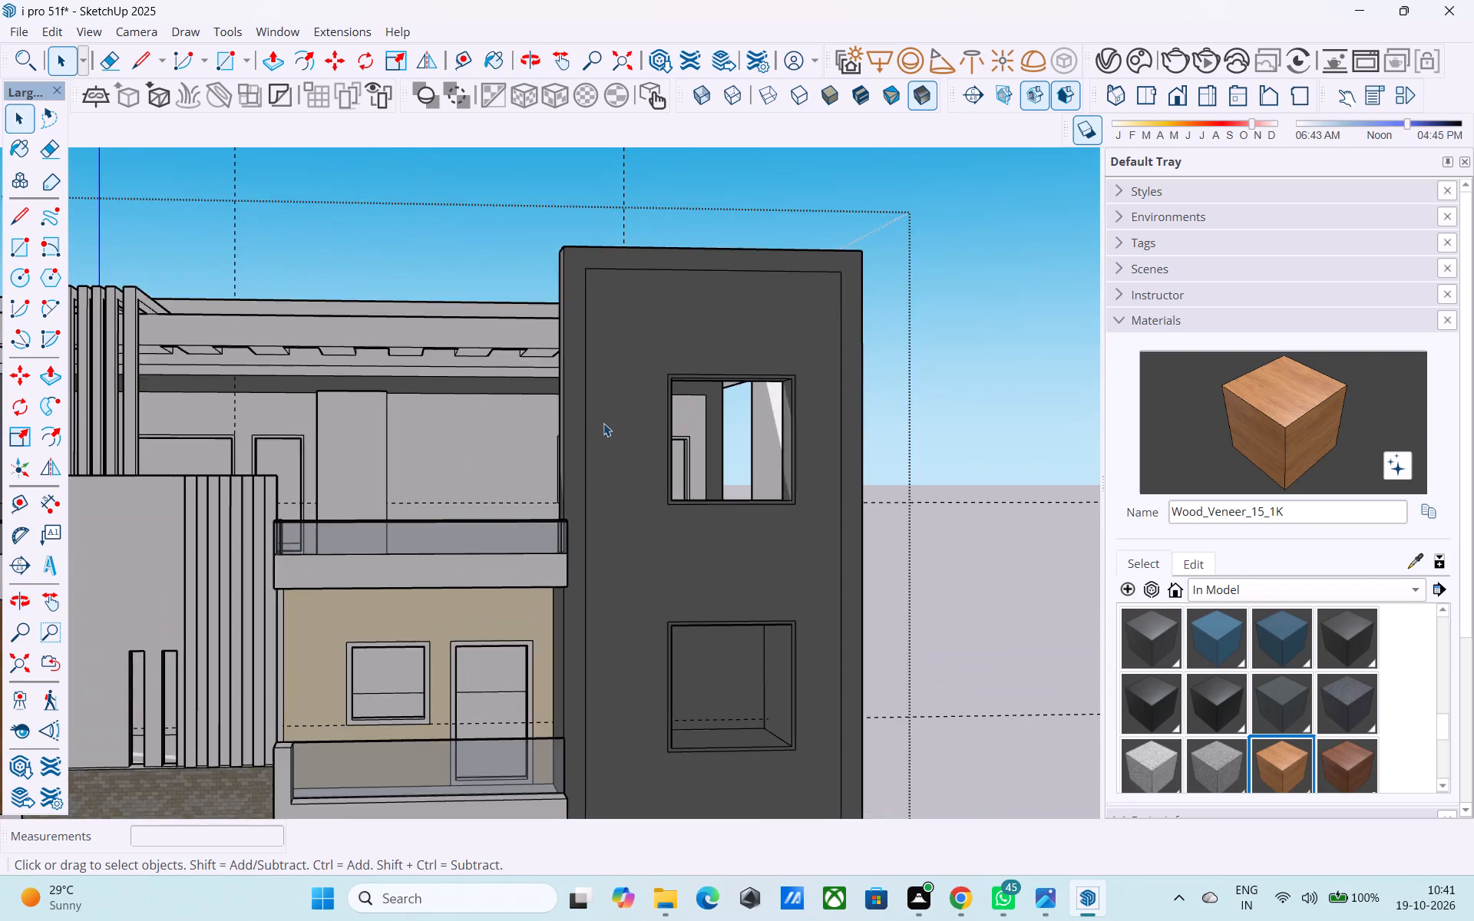
middle_drag(601, 423, 573, 431)
scroll(650, 319, up, 6)
scroll(649, 319, down, 6)
middle_drag(617, 365, 602, 345)
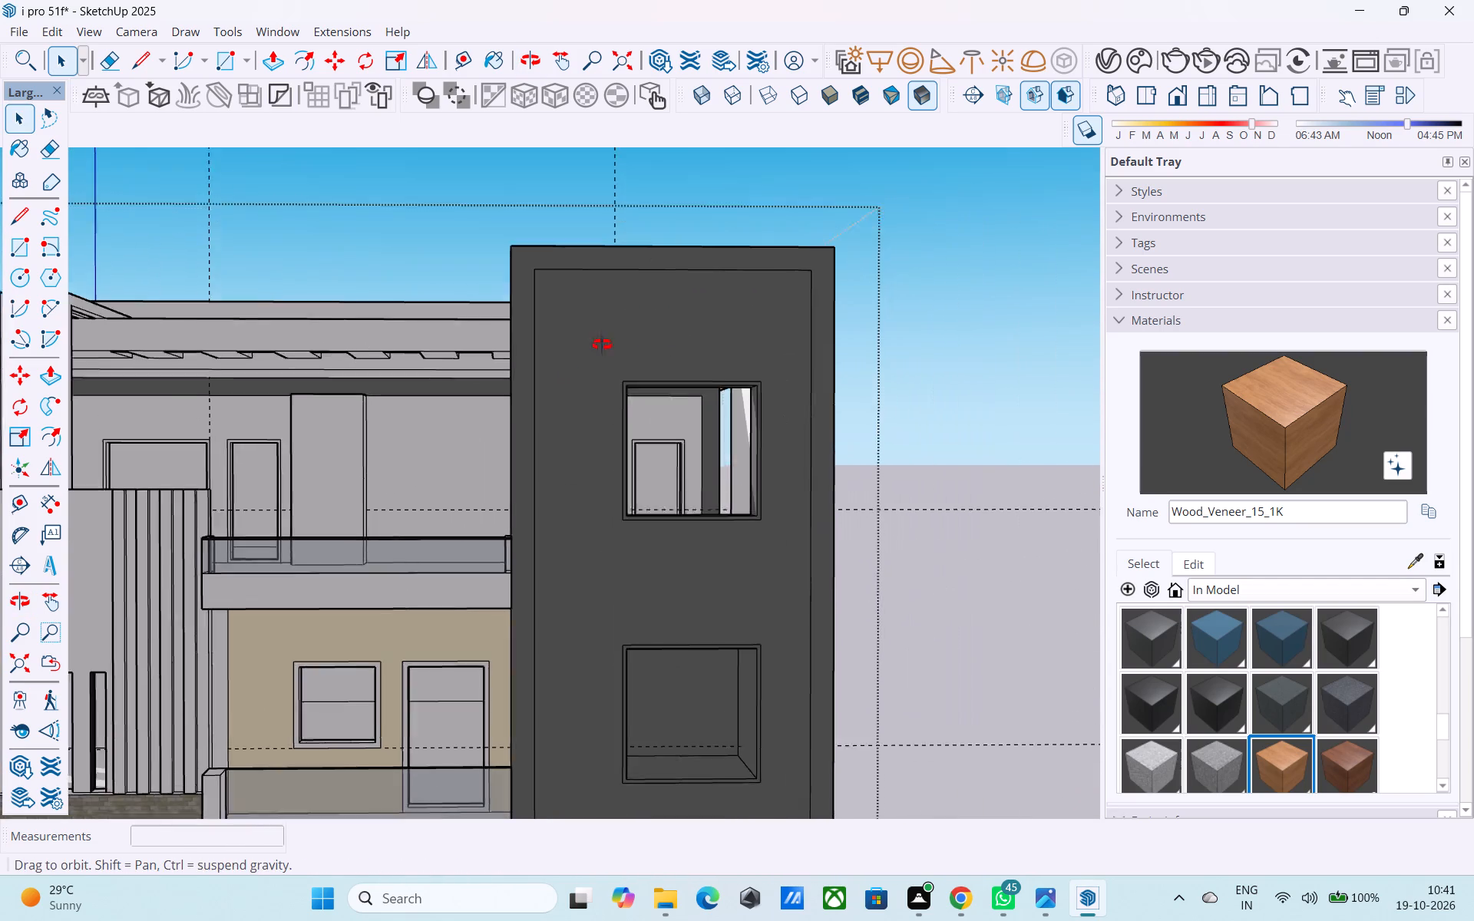
middle_drag(602, 345, 600, 335)
middle_drag(610, 313, 595, 309)
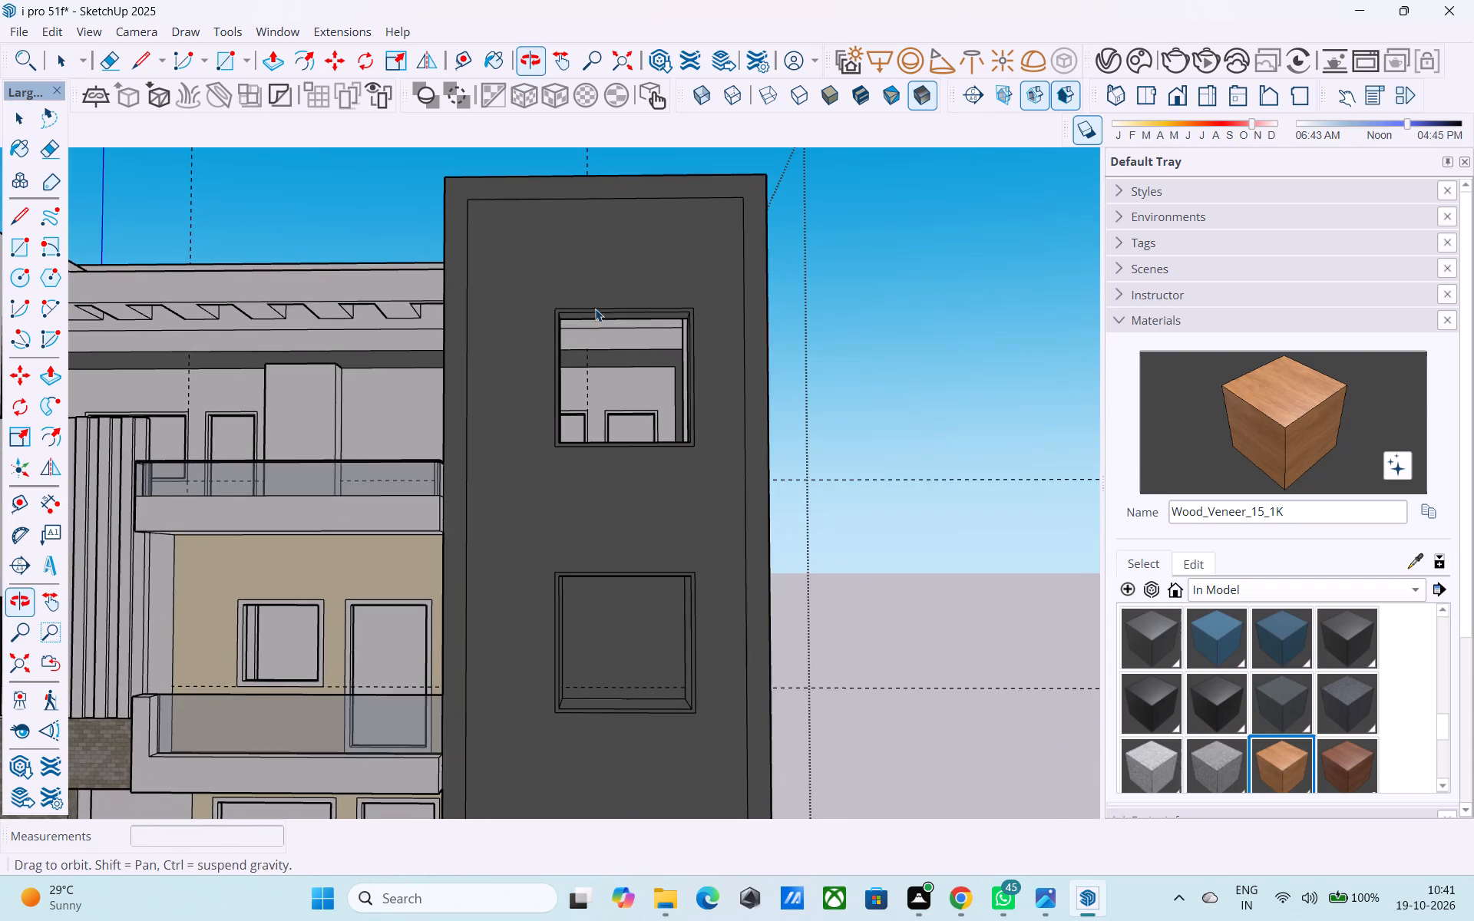
Pull the border face around the graphite tall end wall outward by 1' 6".
middle_drag(595, 309, 596, 309)
scroll(478, 276, up, 1)
click(468, 278)
middle_drag(468, 282, 482, 262)
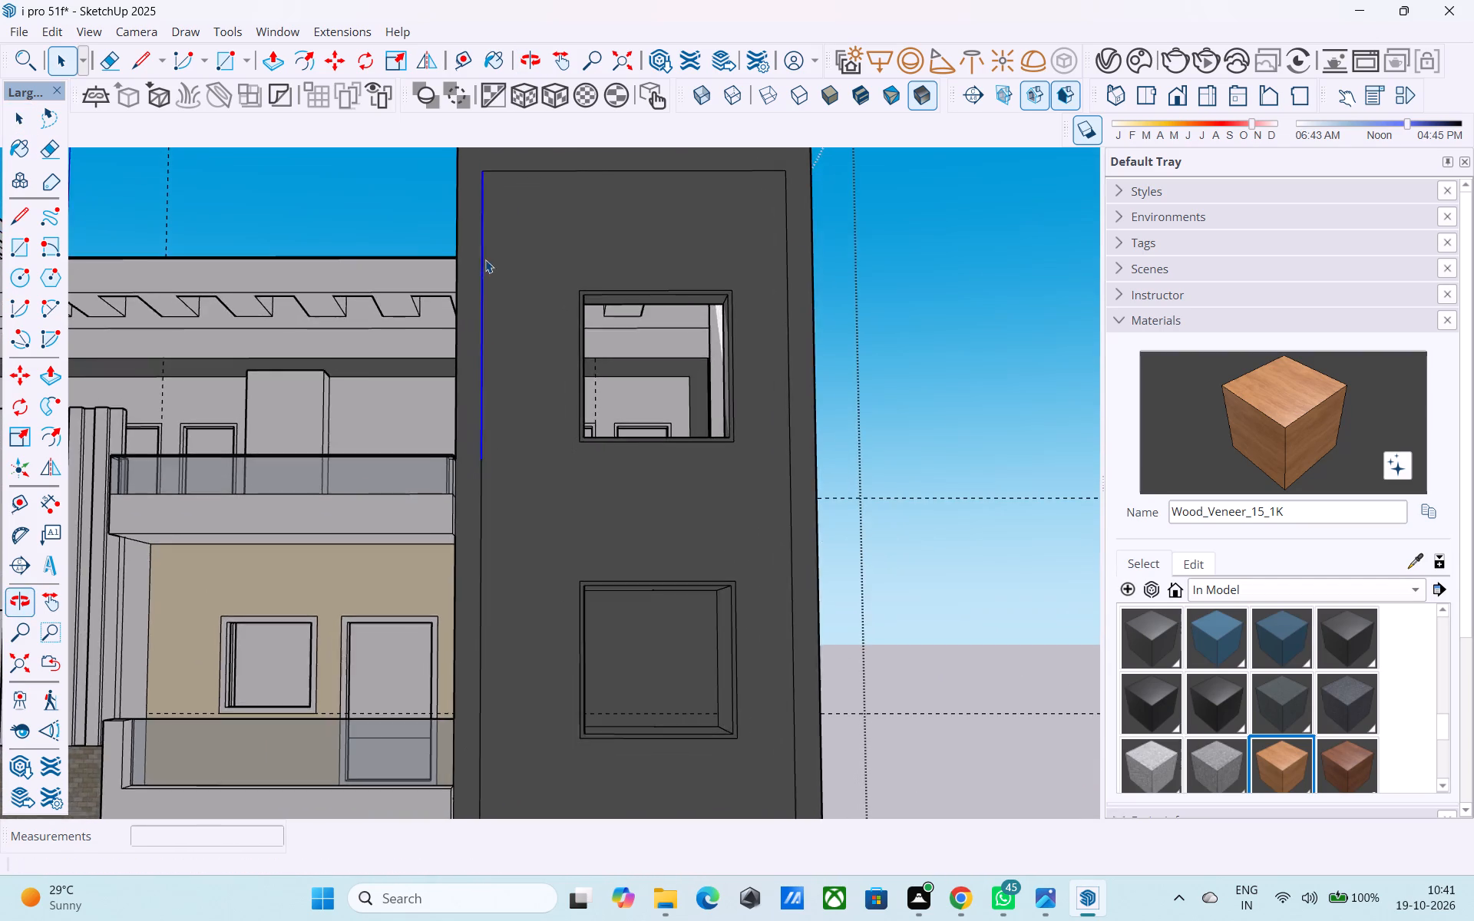
scroll(485, 260, down, 6)
scroll(489, 401, down, 1)
middle_drag(478, 444, 451, 547)
scroll(621, 404, up, 6)
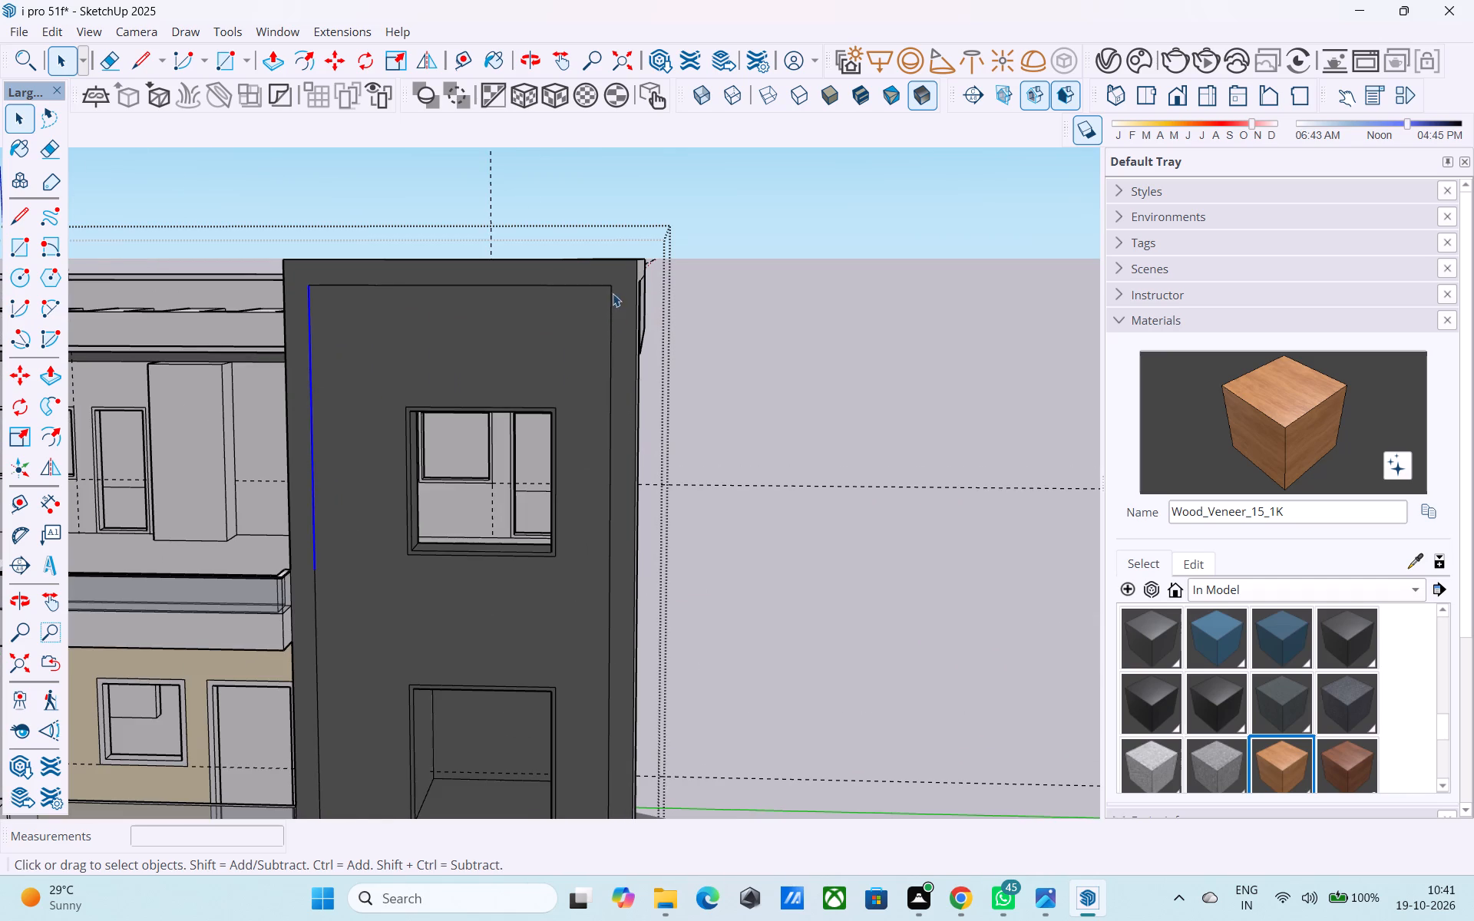
click(616, 288)
key(p)
click(617, 288)
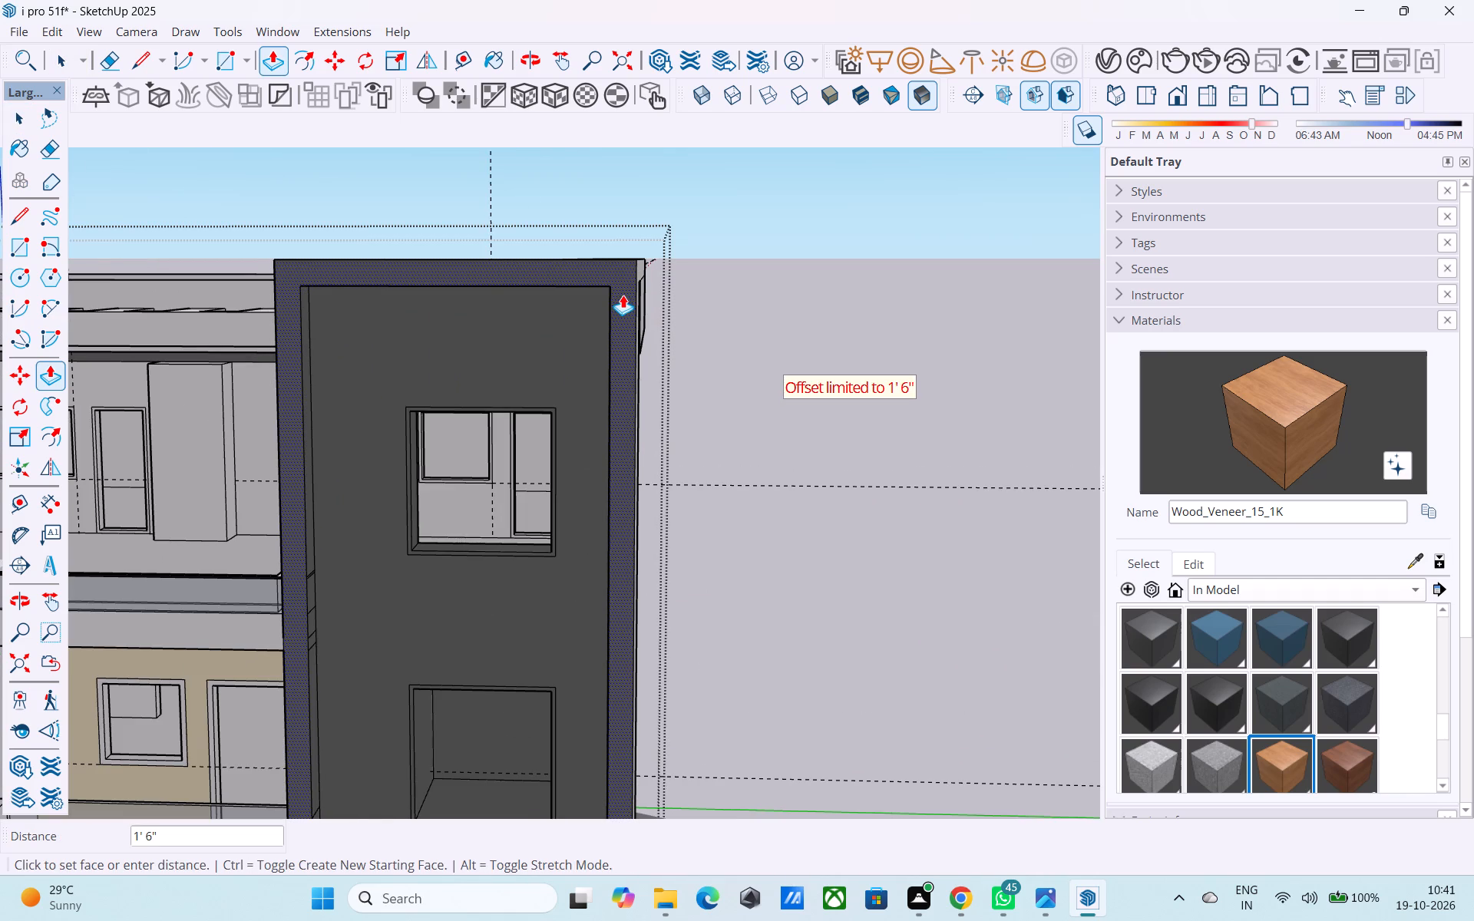
click(613, 303)
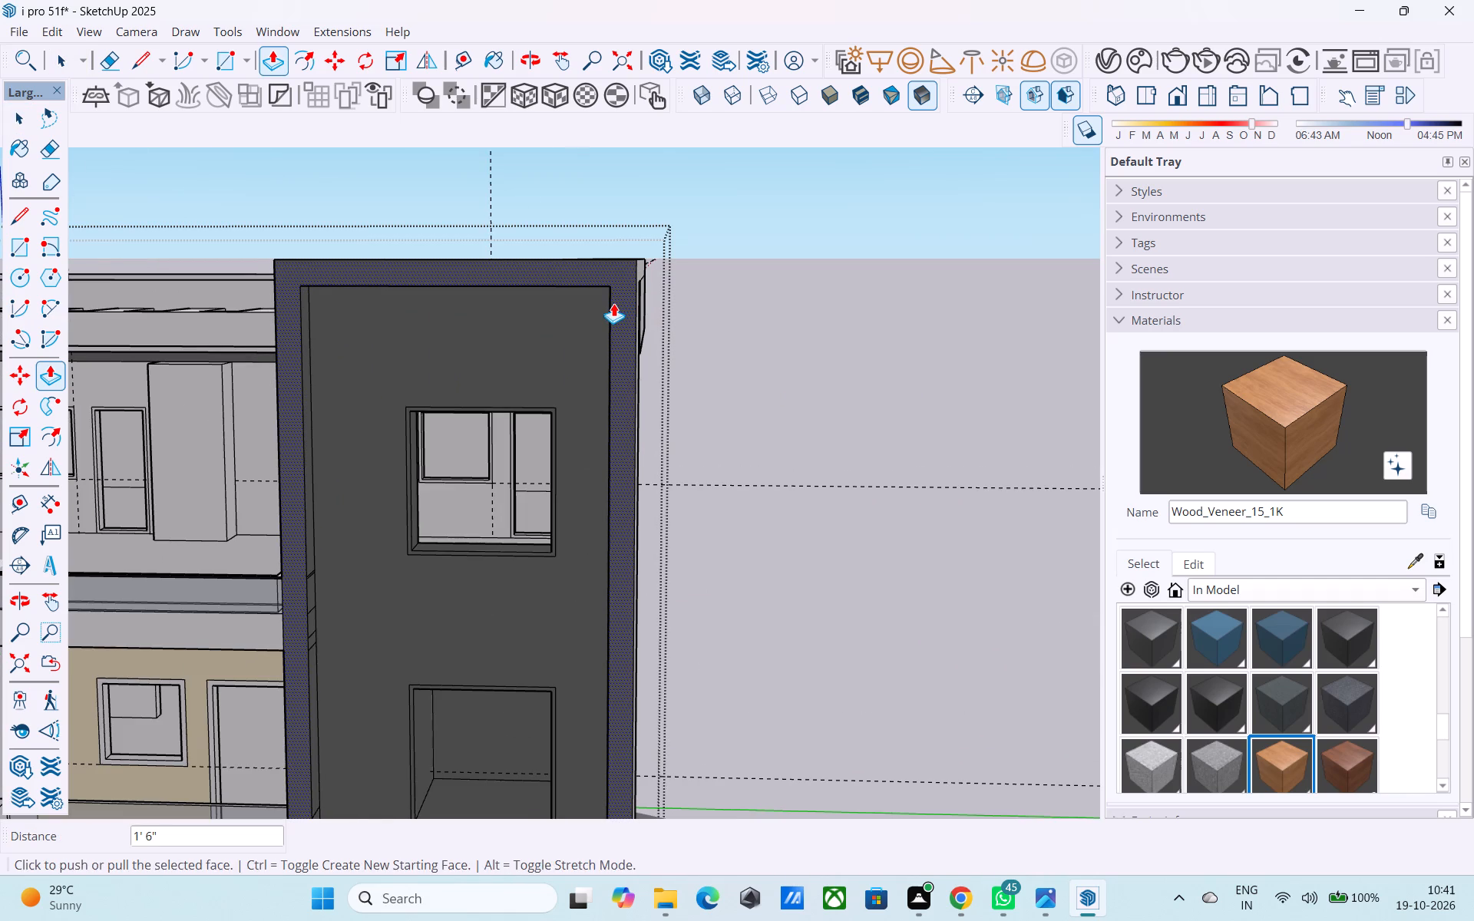
Erase the stray short edges on the inner side face of the tall end wall's projecting border.
key(space)
middle_drag(366, 612, 302, 597)
key(e)
scroll(220, 598, up, 6)
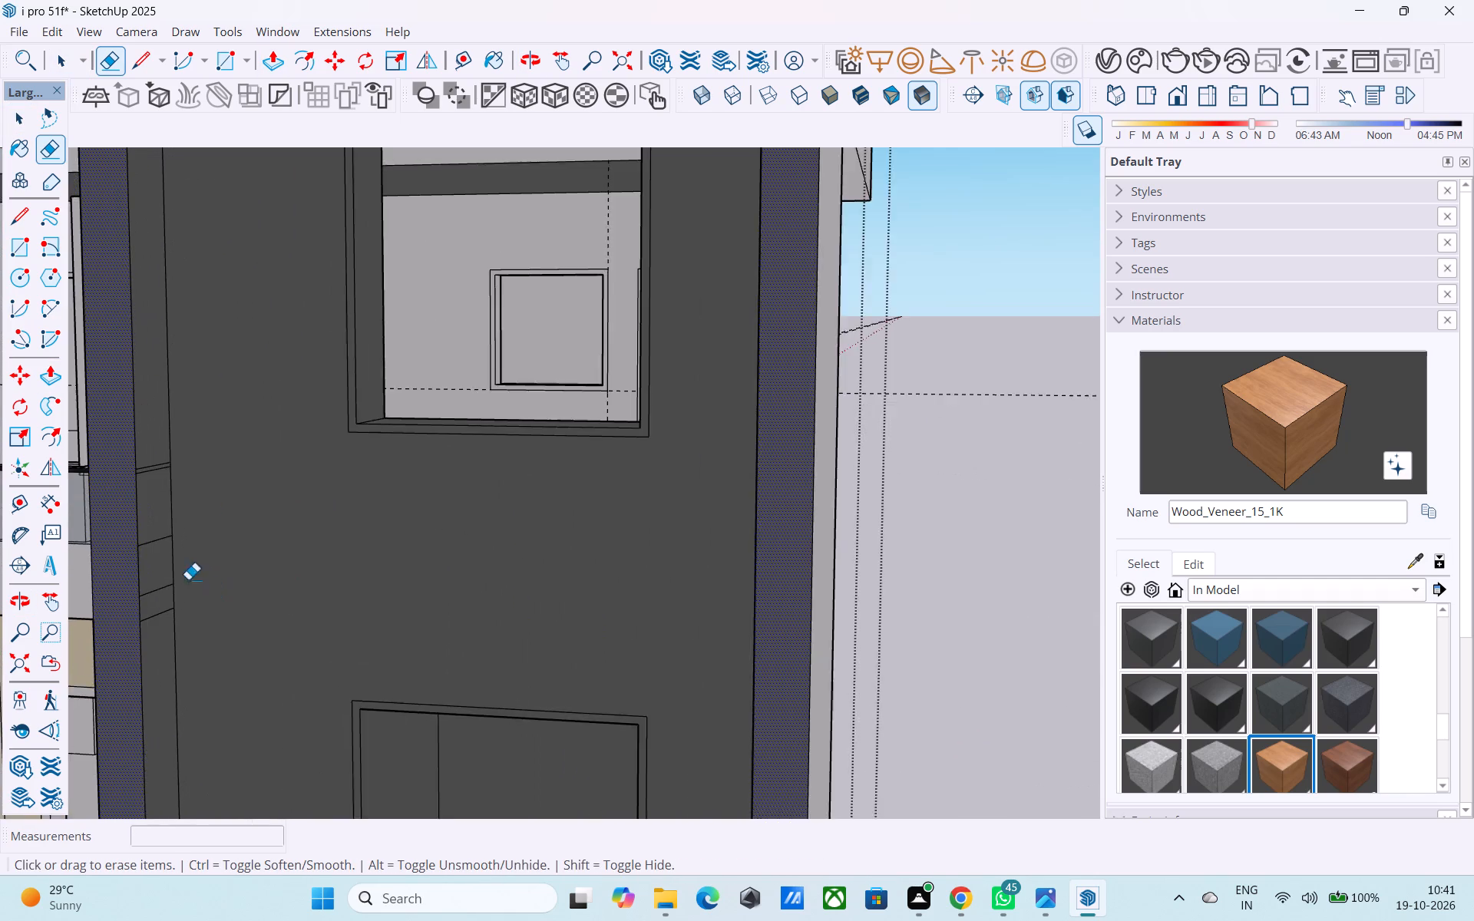
scroll(188, 579, up, 2)
drag(152, 442, 150, 641)
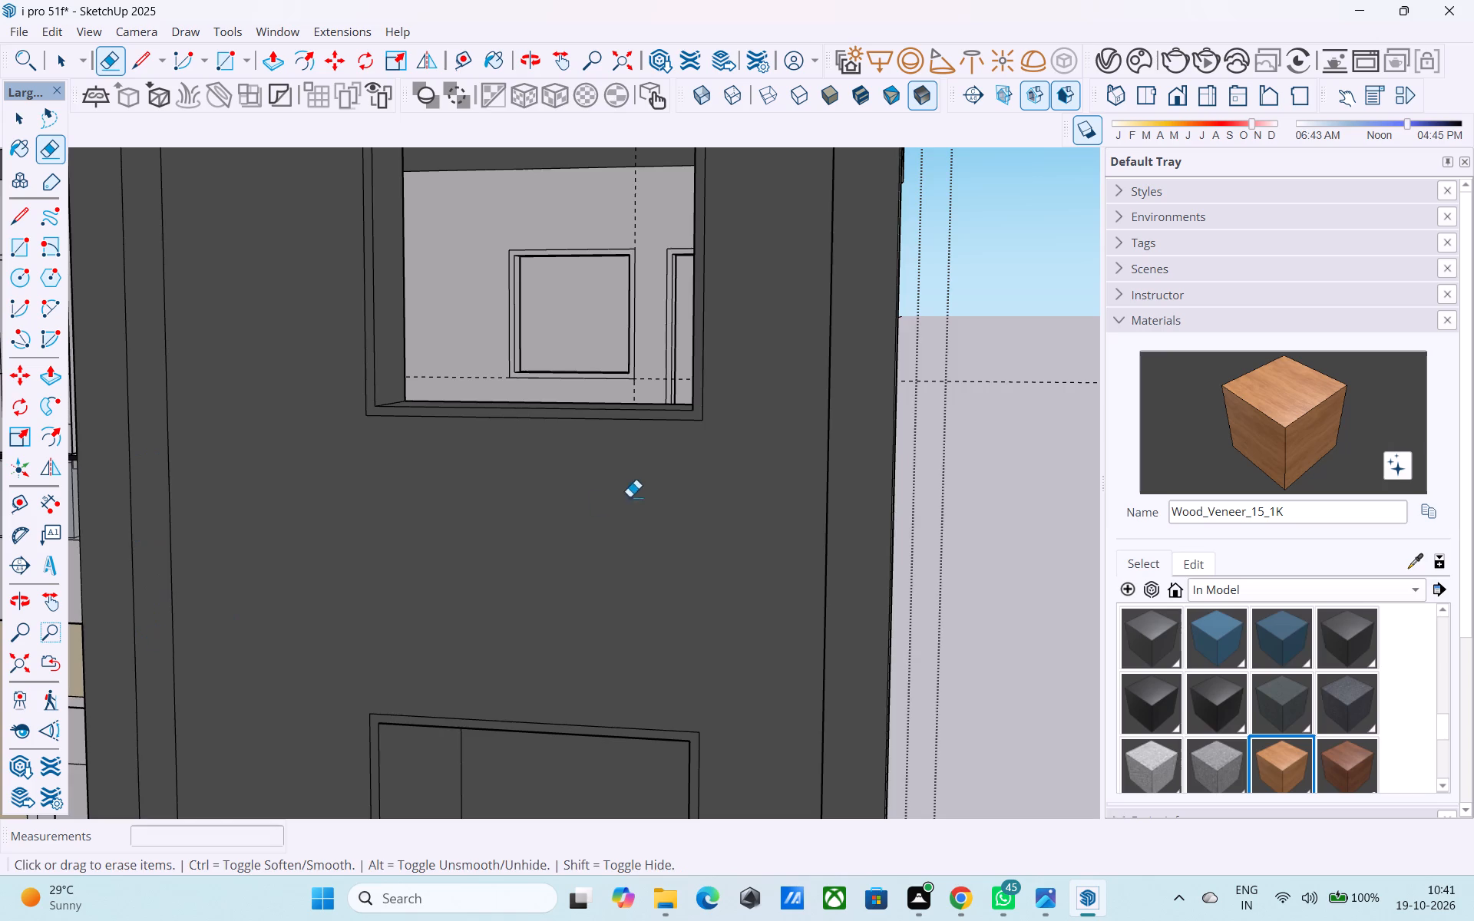
scroll(630, 496, down, 4)
middle_drag(626, 496, 964, 490)
scroll(762, 414, down, 6)
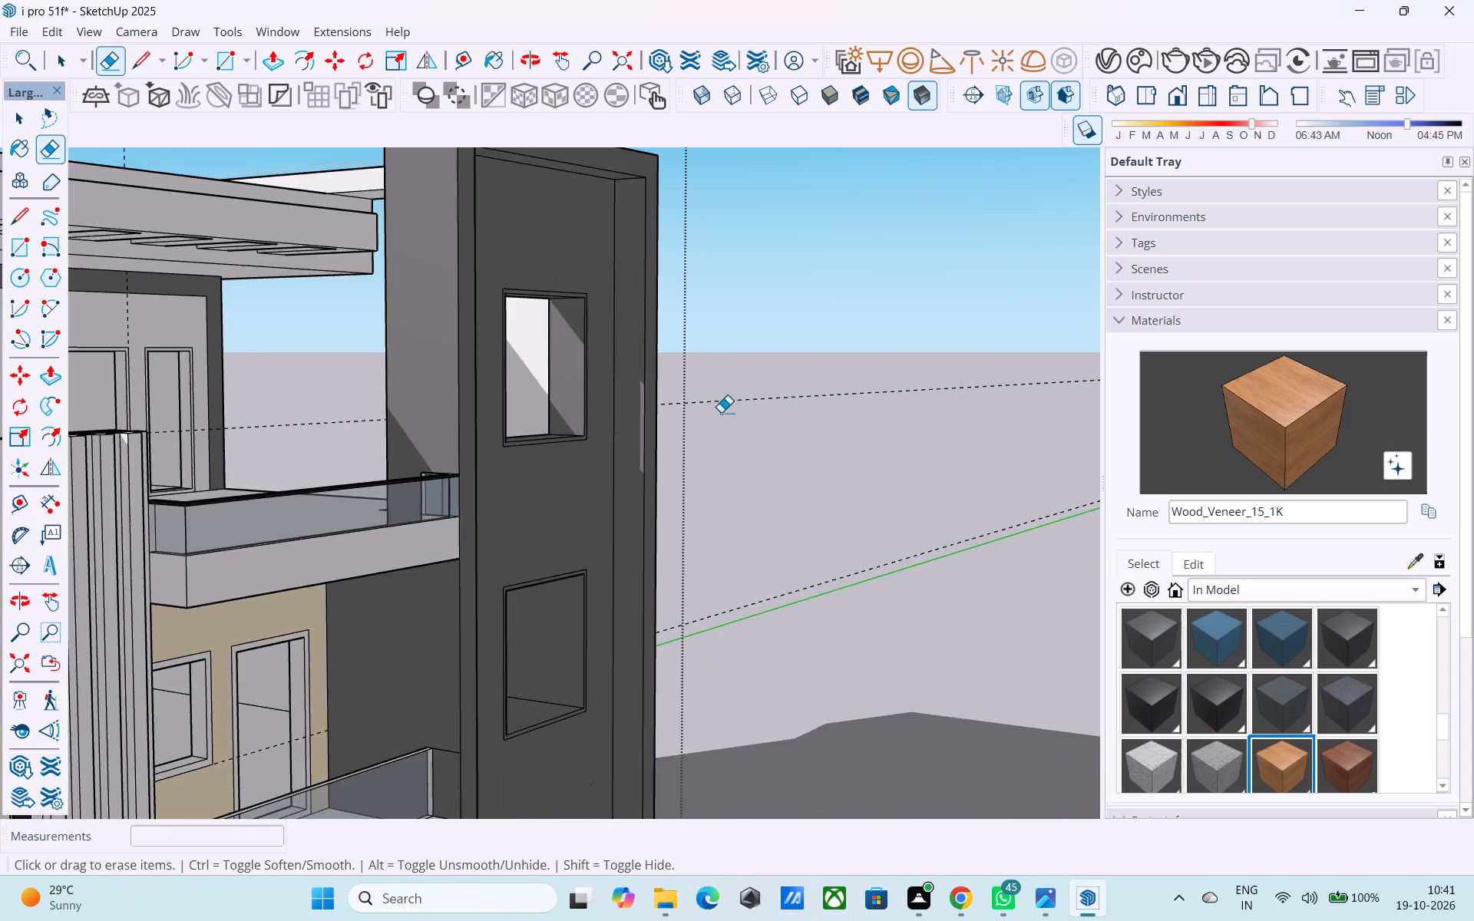
scroll(721, 412, down, 3)
middle_drag(689, 543, 24, 431)
middle_drag(299, 411, 319, 508)
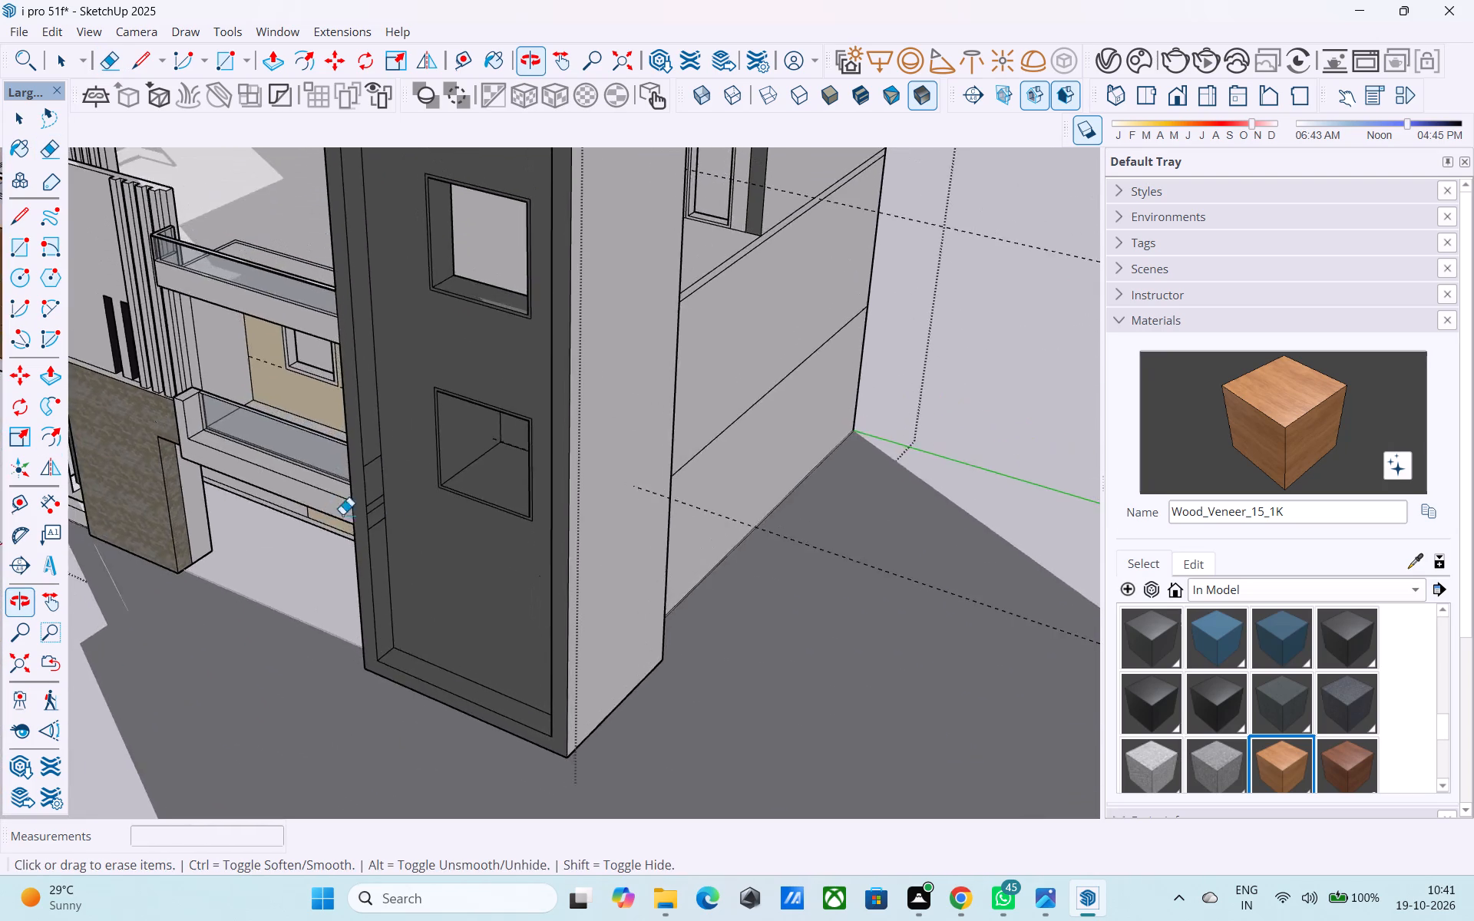
scroll(388, 528, up, 8)
drag(346, 360, 380, 583)
Copy the recessed panel's vertical edge nearest the balconies 2' across the panel to mark a narrow full-height strip.
scroll(387, 573, down, 3)
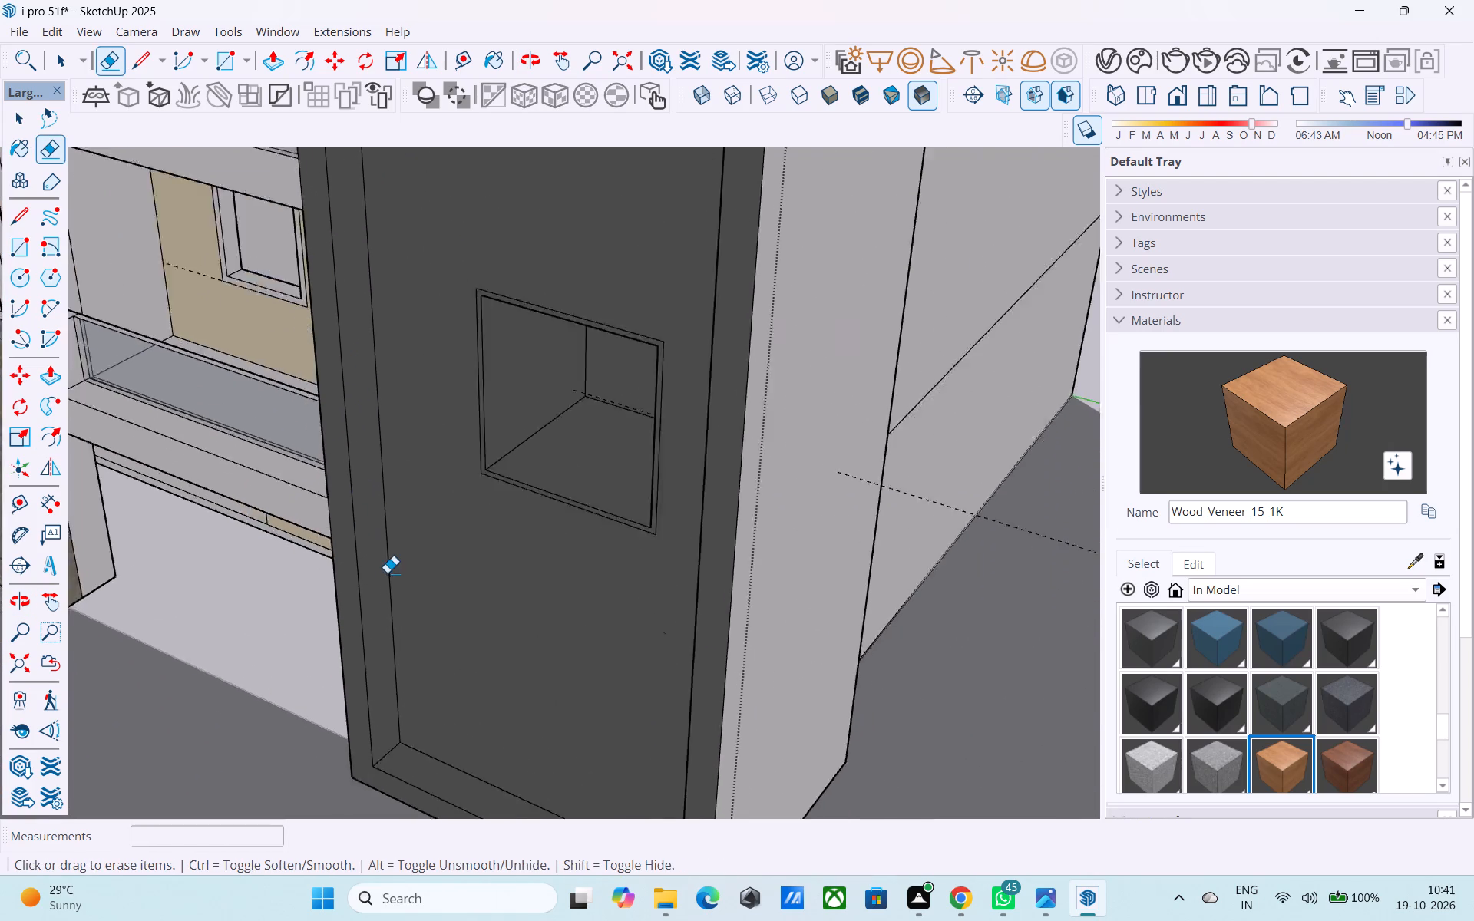
scroll(387, 573, down, 3)
shift+middle_drag(384, 580, 293, 801)
scroll(406, 477, down, 2)
middle_drag(399, 500, 407, 523)
scroll(413, 487, down, 5)
shift+middle_drag(417, 496, 402, 533)
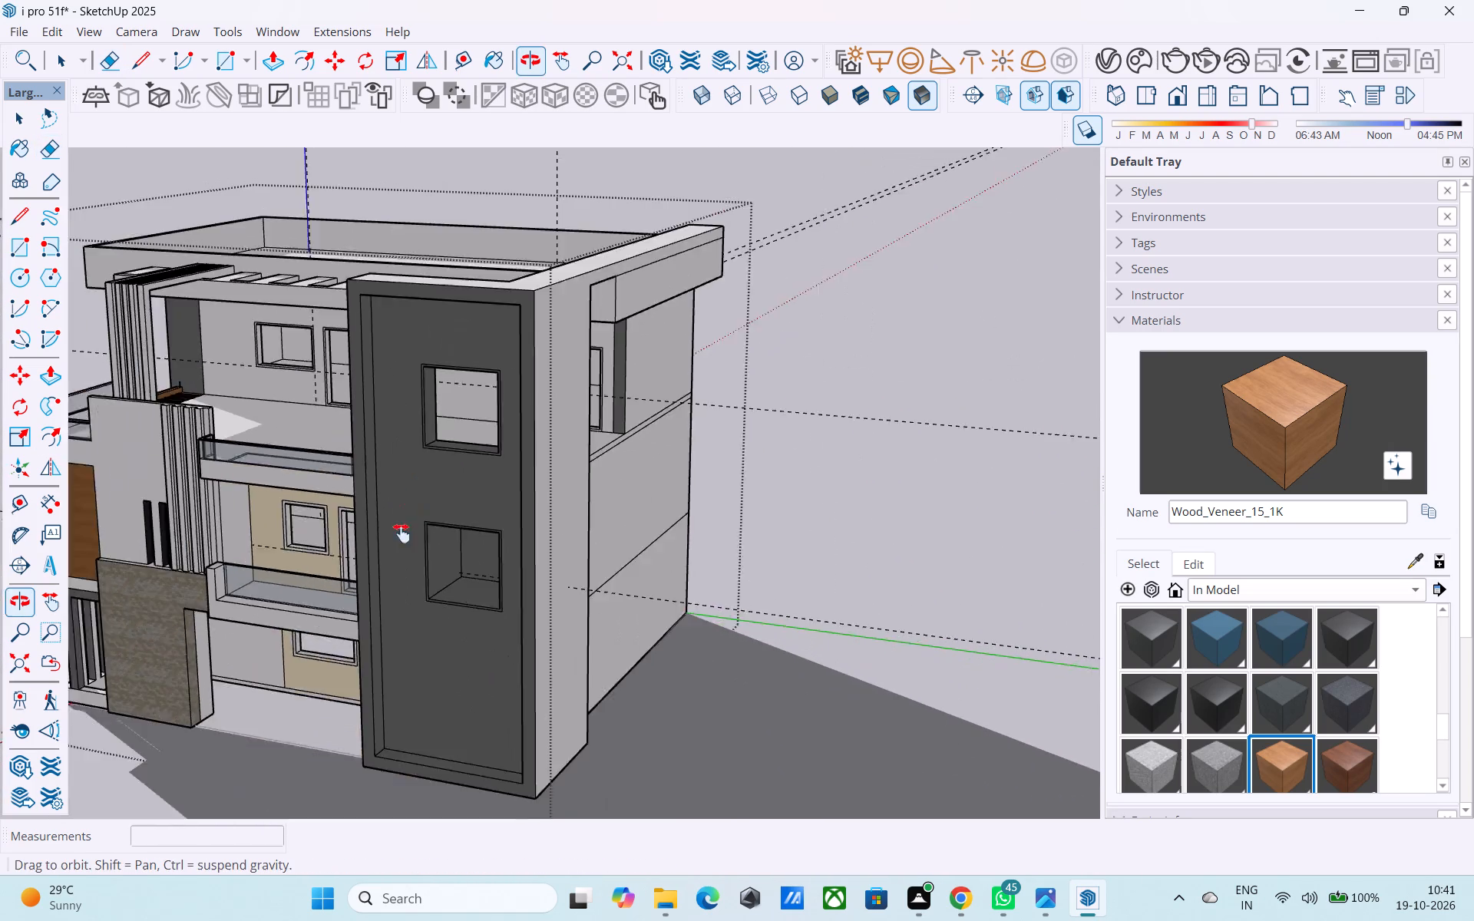
shift+middle_drag(402, 533, 473, 543)
middle_drag(471, 483, 395, 463)
scroll(398, 447, up, 5)
key(space)
click(382, 414)
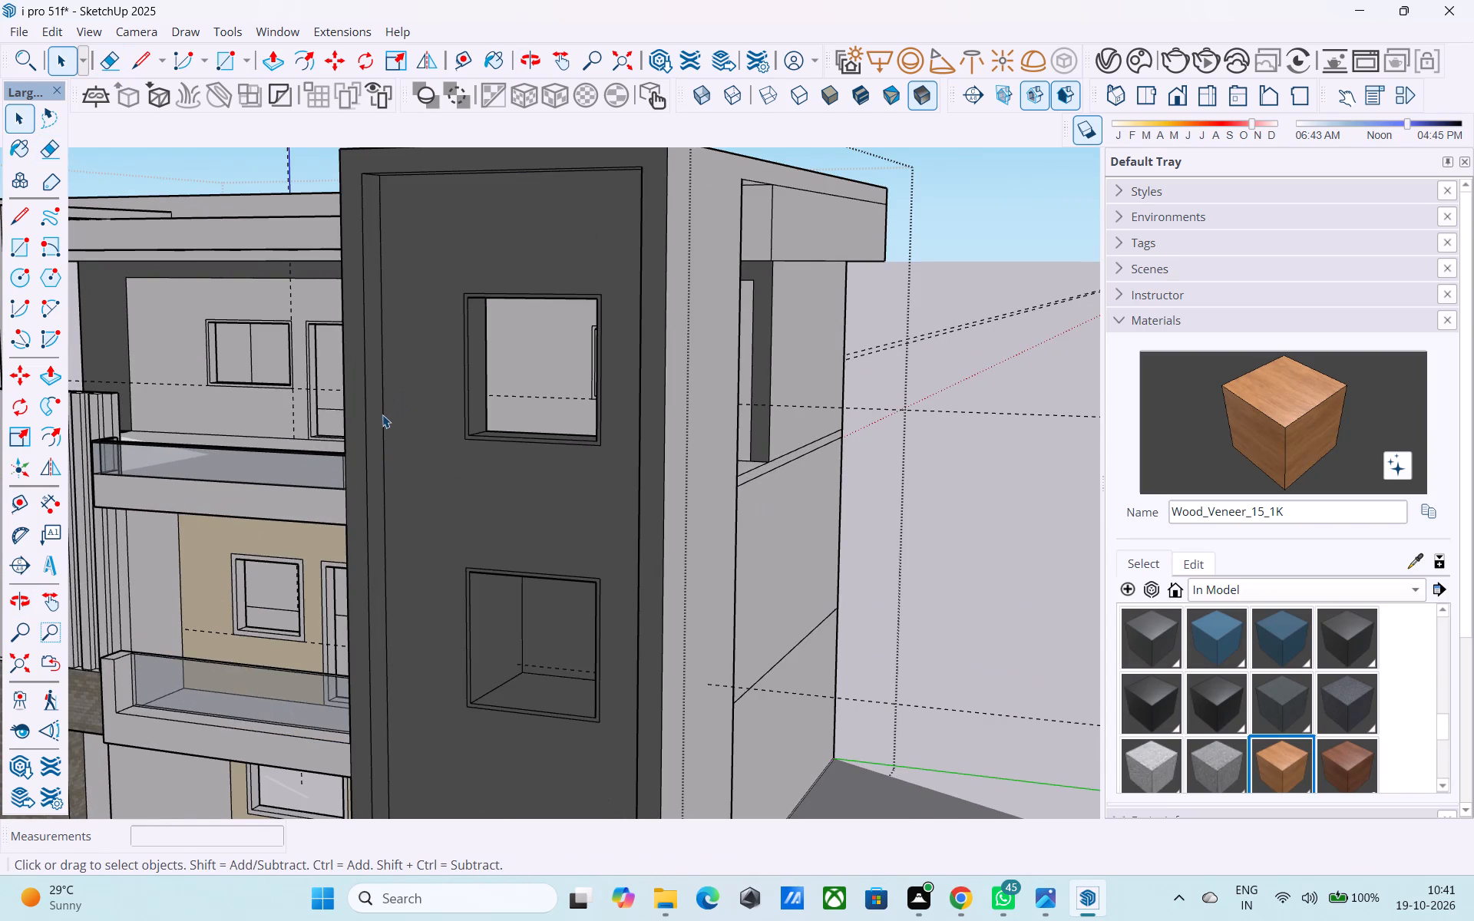
key(m)
click(382, 414)
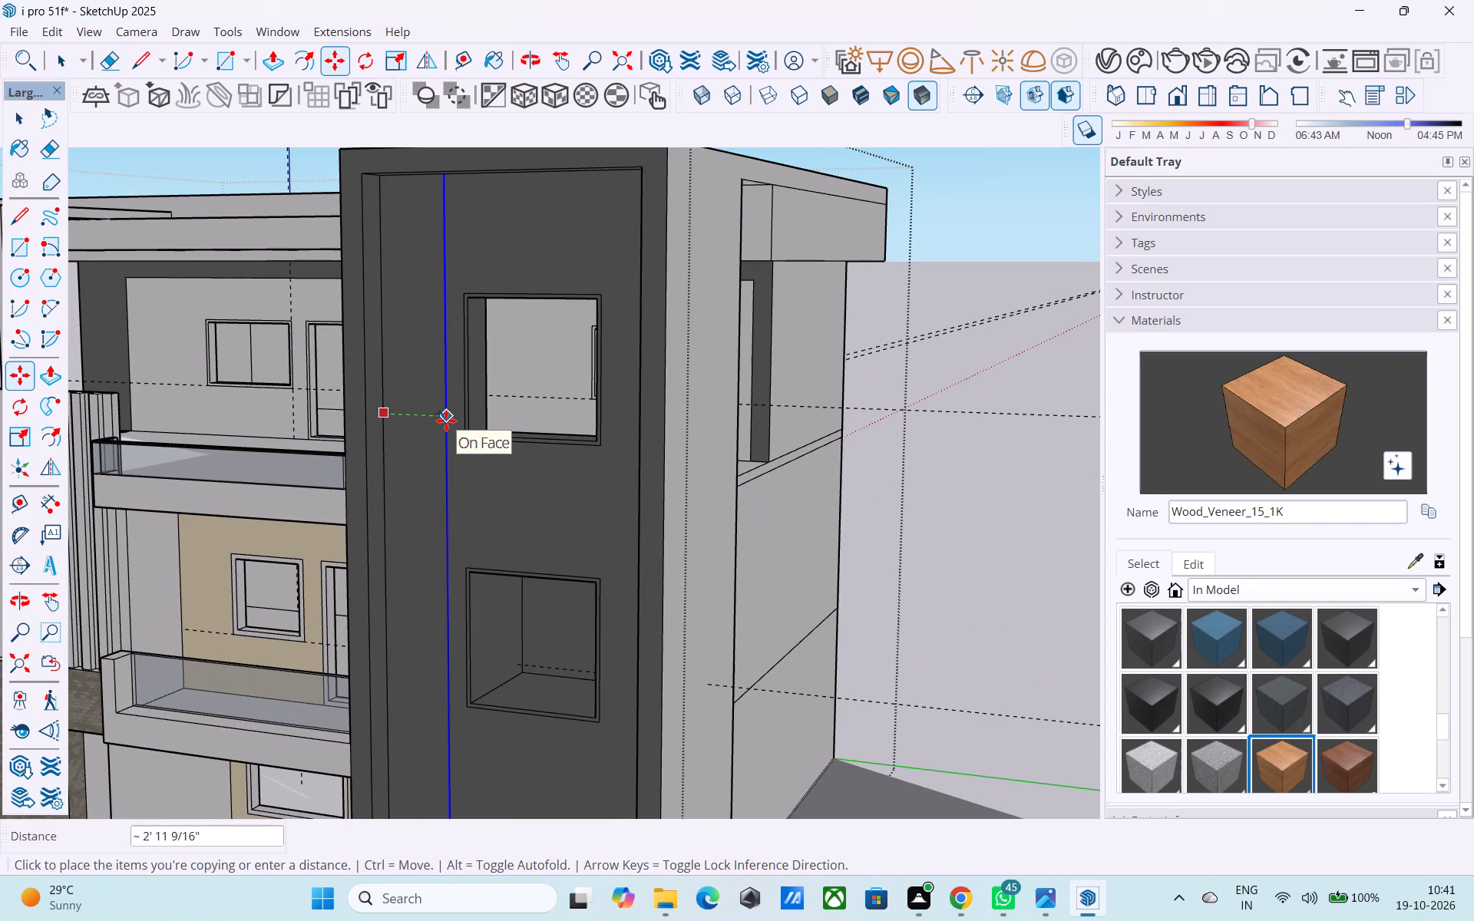
text(2')
key(Return)
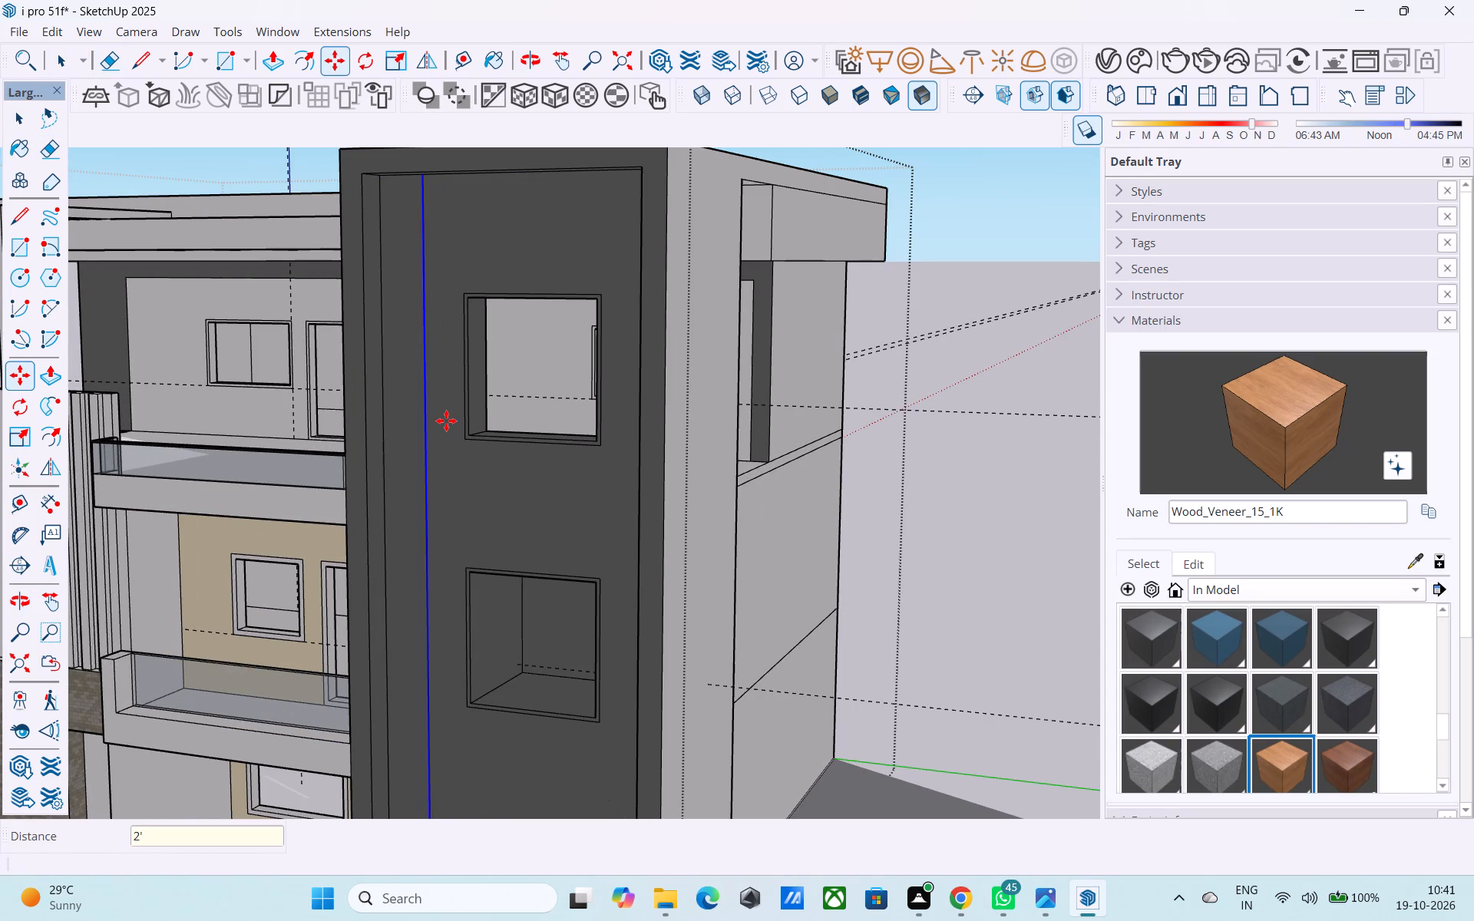
Paint the narrow vertical strip on the tall end wall with Wood_Veneer_15_1K.
scroll(446, 421, down, 3)
middle_drag(451, 424, 529, 452)
click(1328, 424)
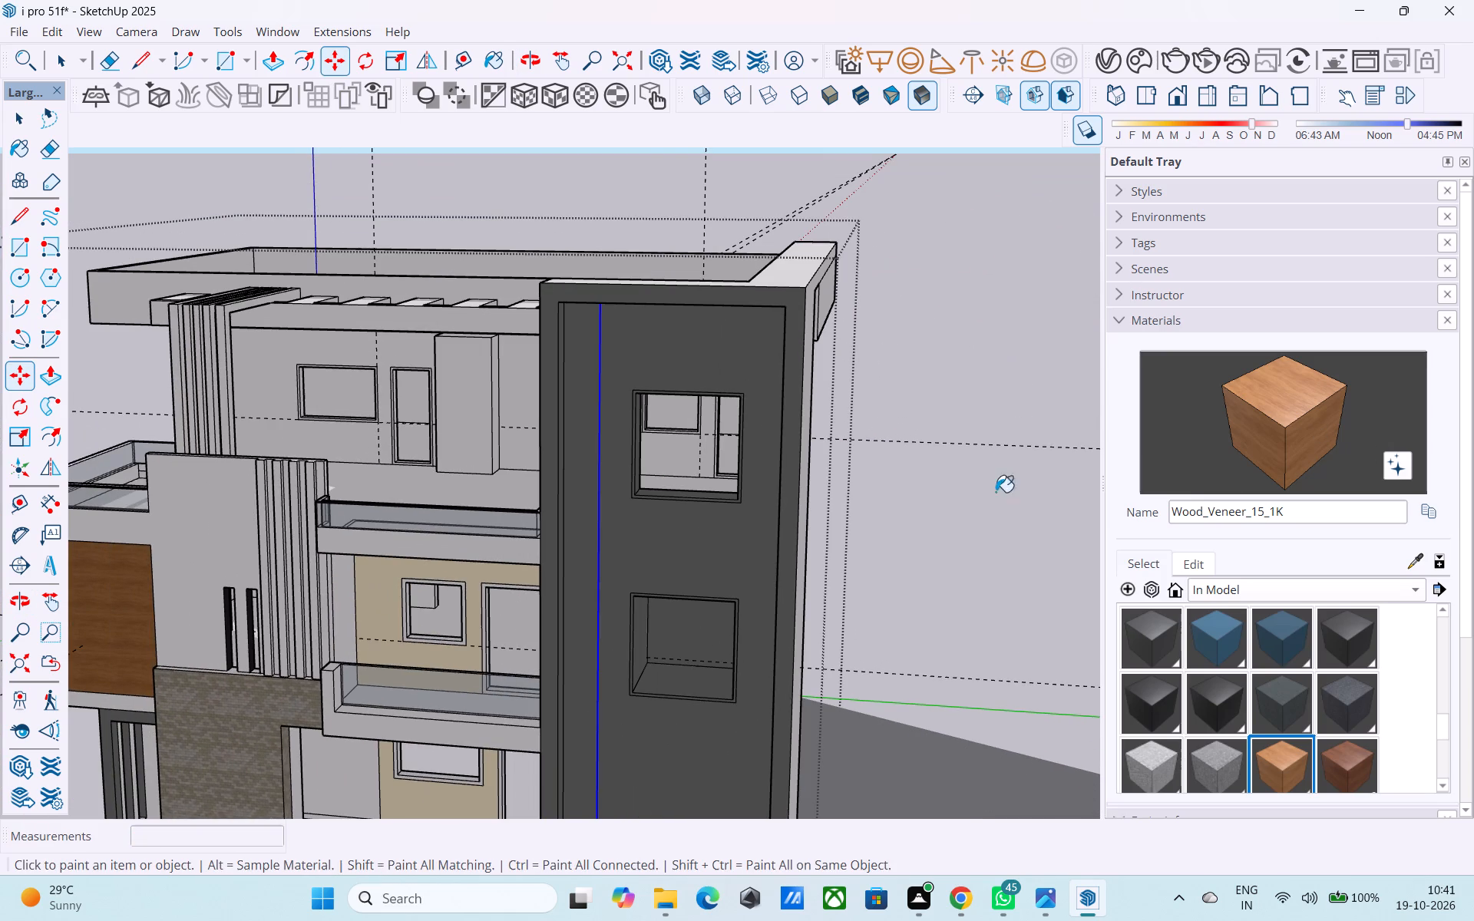
click(586, 365)
Examine the facade and the wood-striped tall end wall from several angles.
scroll(570, 382, down, 5)
scroll(692, 485, down, 1)
middle_drag(692, 485, 628, 482)
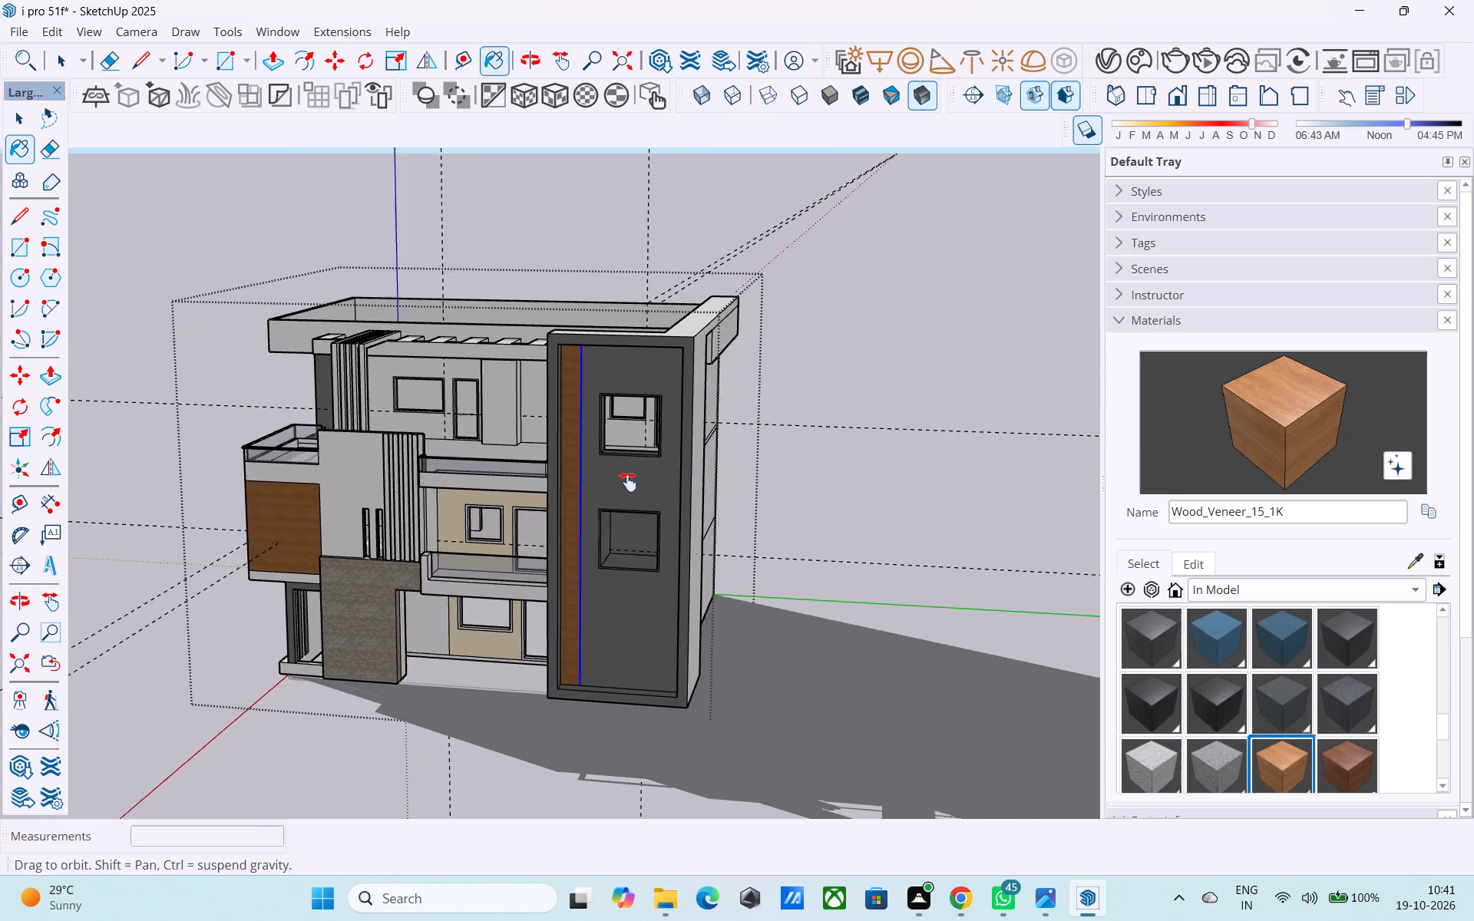
middle_drag(628, 482, 875, 444)
key(space)
scroll(872, 446, down, 2)
click(940, 431)
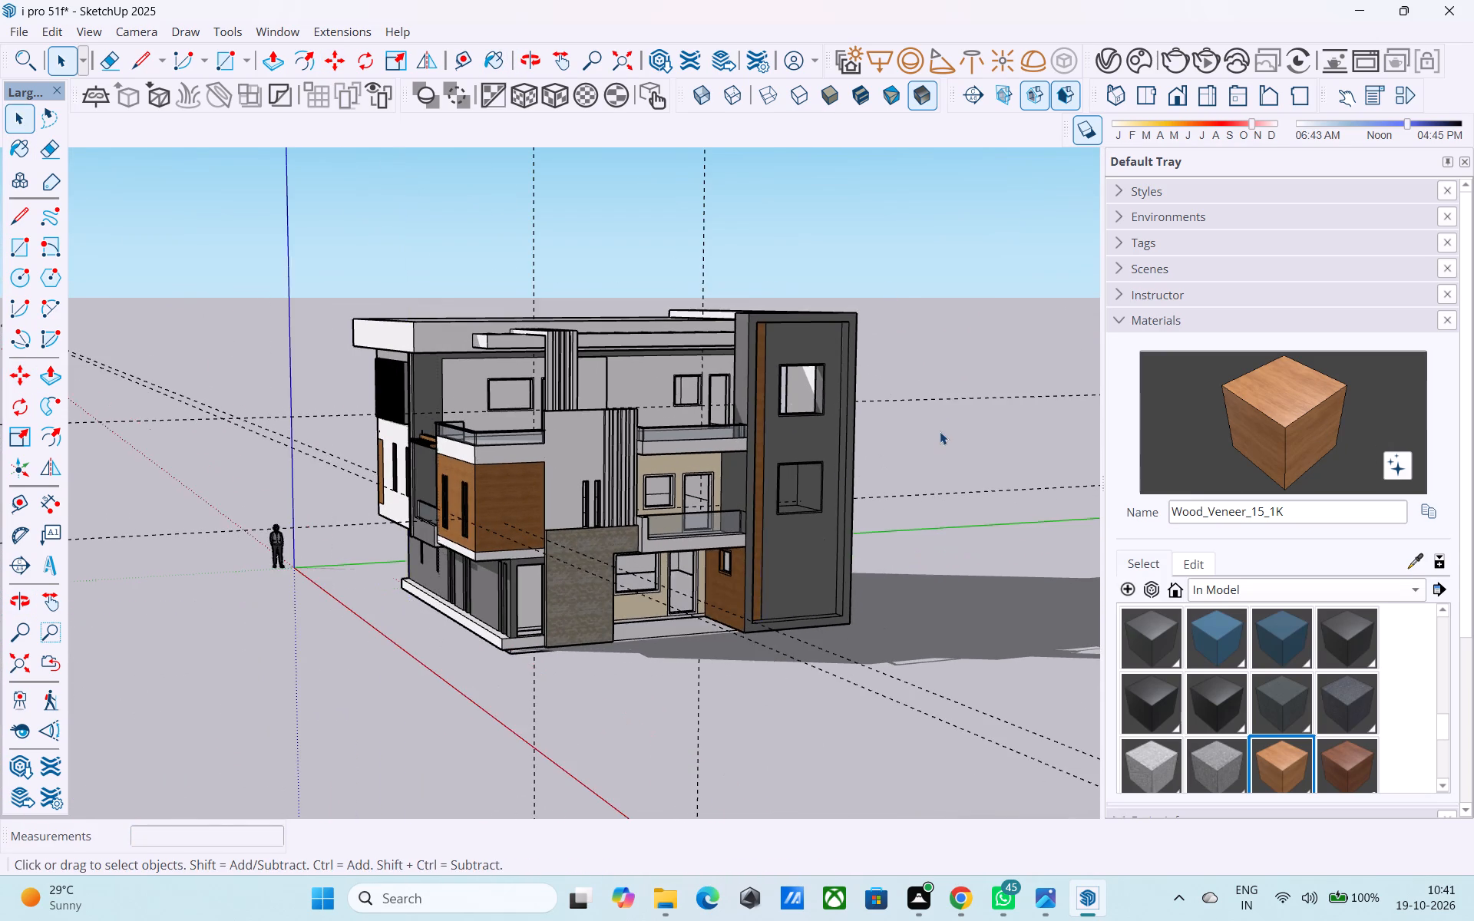
middle_drag(757, 467, 730, 454)
scroll(764, 383, up, 9)
scroll(772, 369, down, 5)
middle_drag(770, 409, 735, 422)
scroll(735, 422, down, 1)
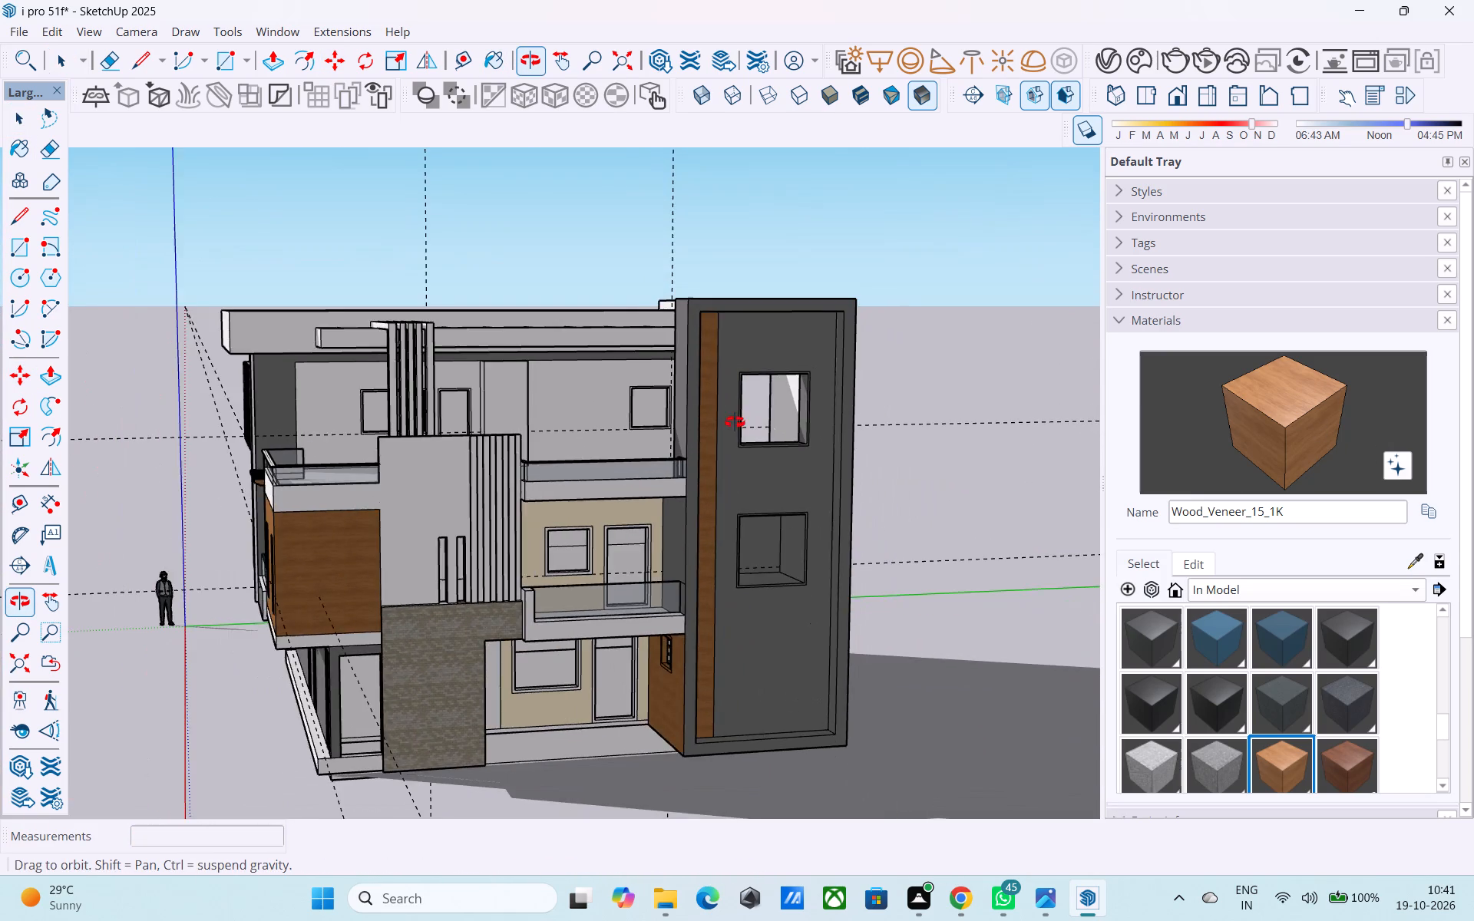
middle_drag(735, 422, 692, 385)
scroll(688, 374, up, 6)
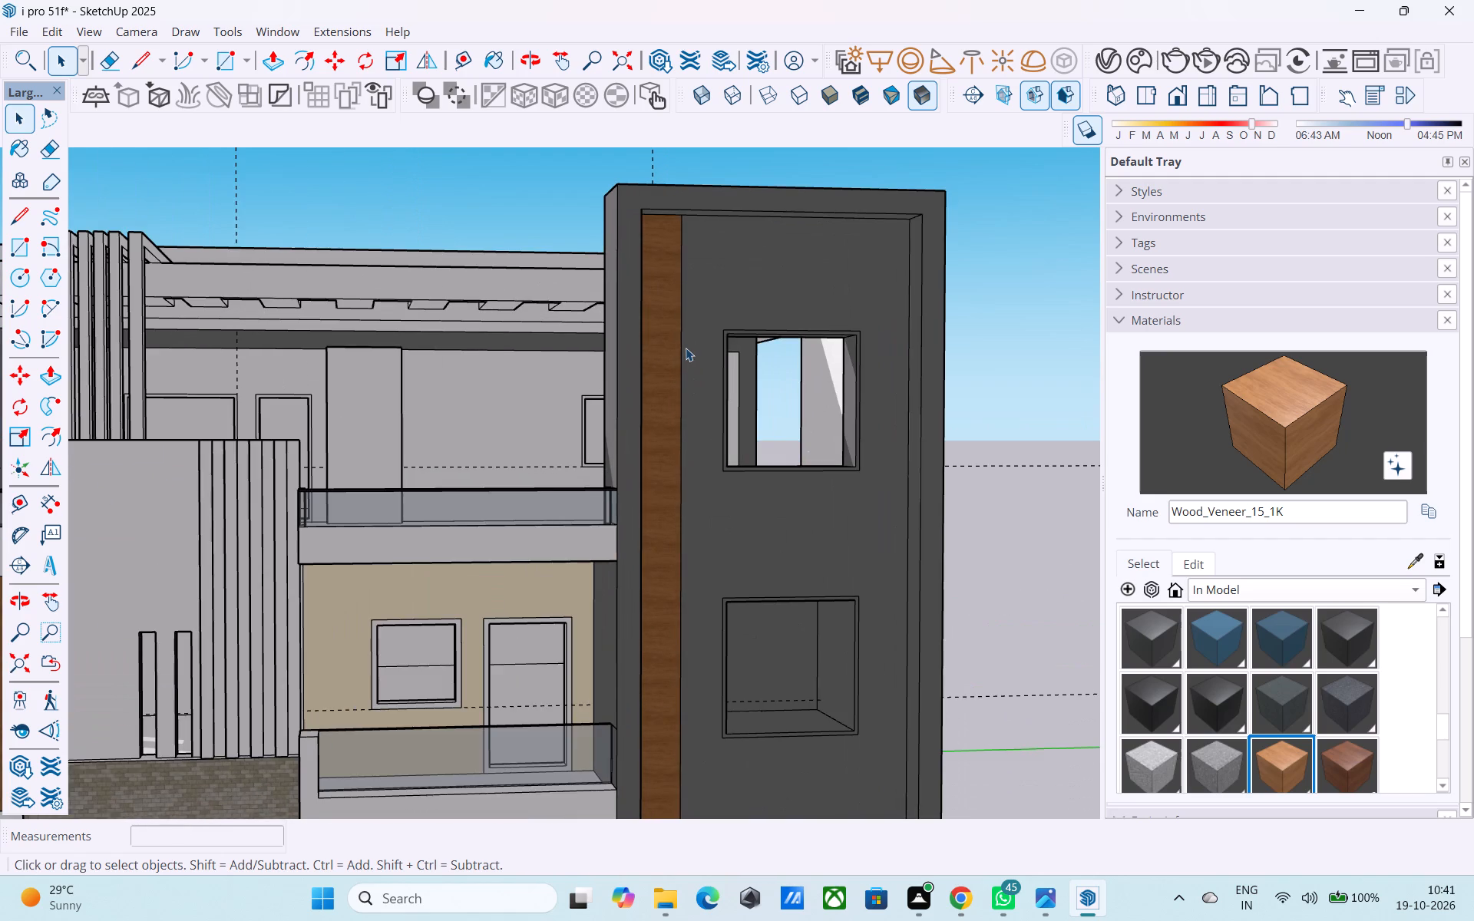
scroll(686, 348, up, 1)
middle_drag(686, 348, 640, 358)
scroll(640, 358, down, 3)
scroll(693, 449, down, 1)
scroll(1151, 586, down, 5)
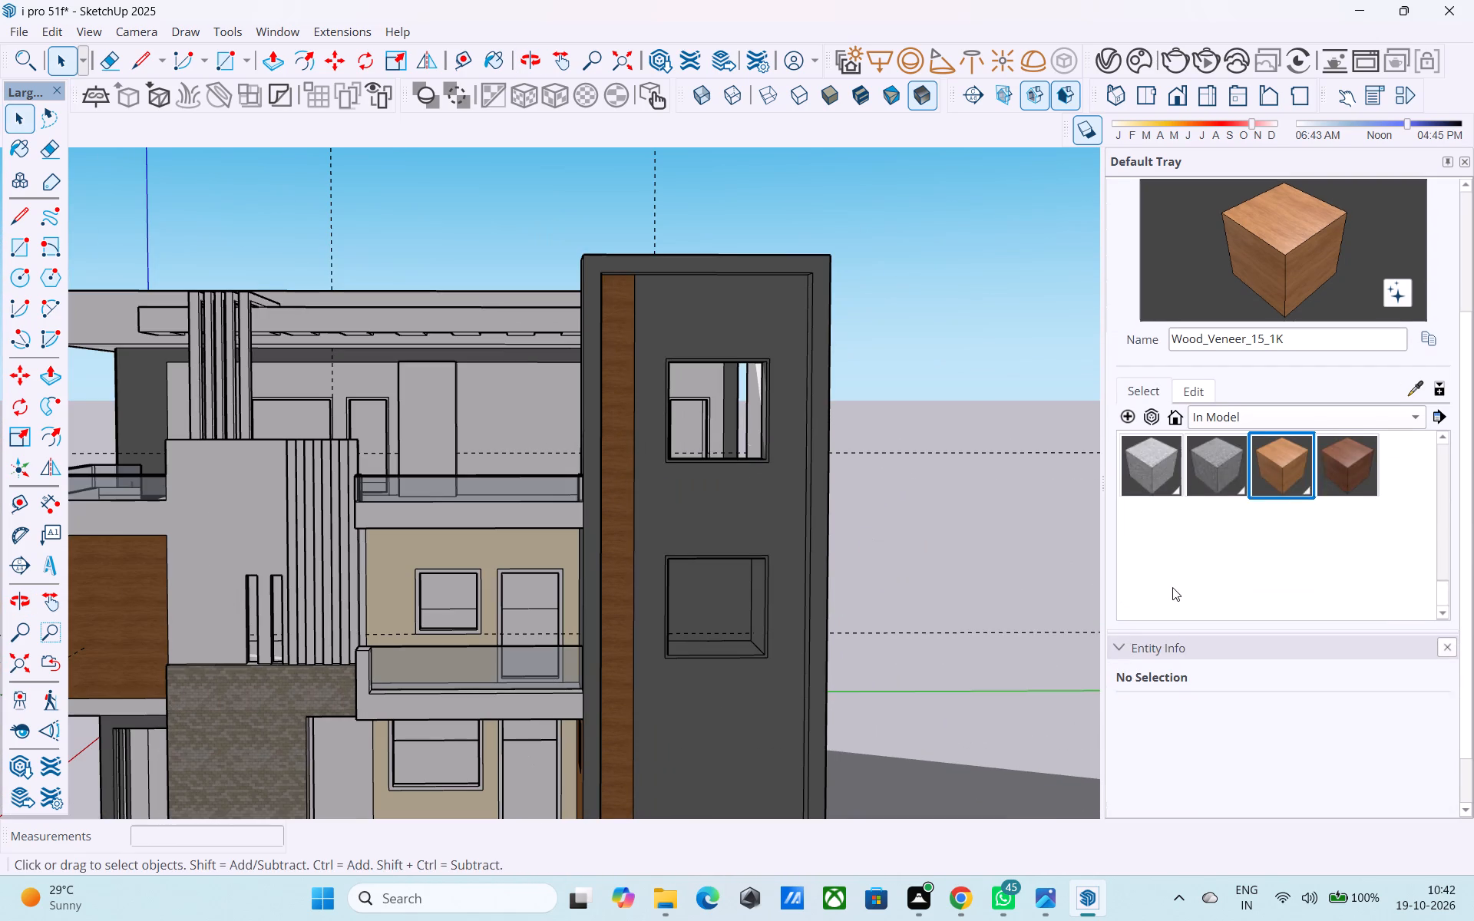
scroll(1175, 588, up, 5)
scroll(798, 536, down, 4)
middle_drag(736, 508, 945, 529)
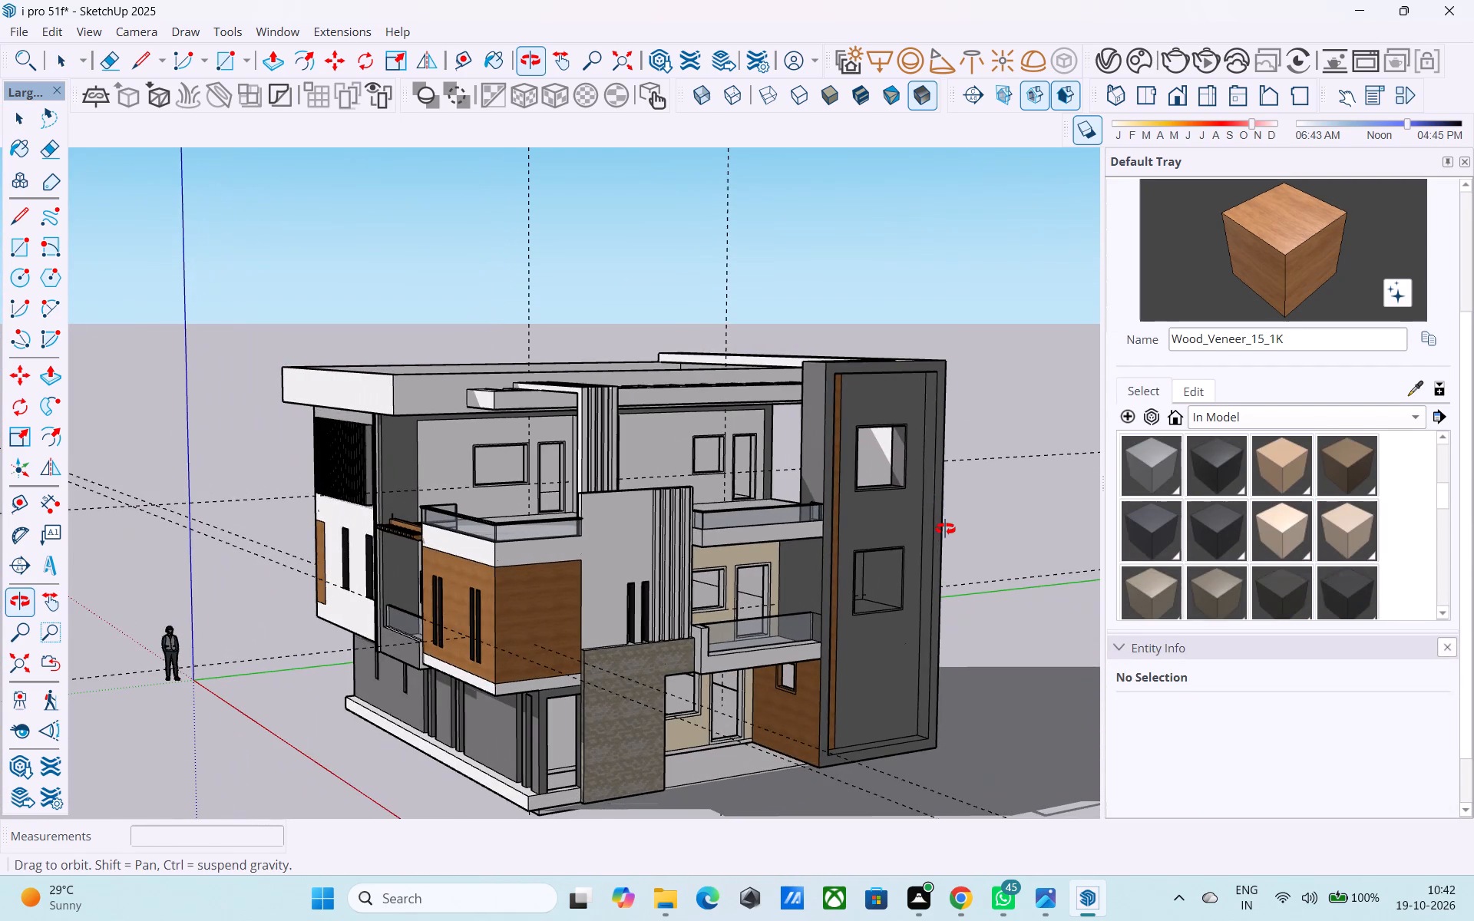
middle_drag(945, 529, 825, 516)
scroll(772, 667, up, 3)
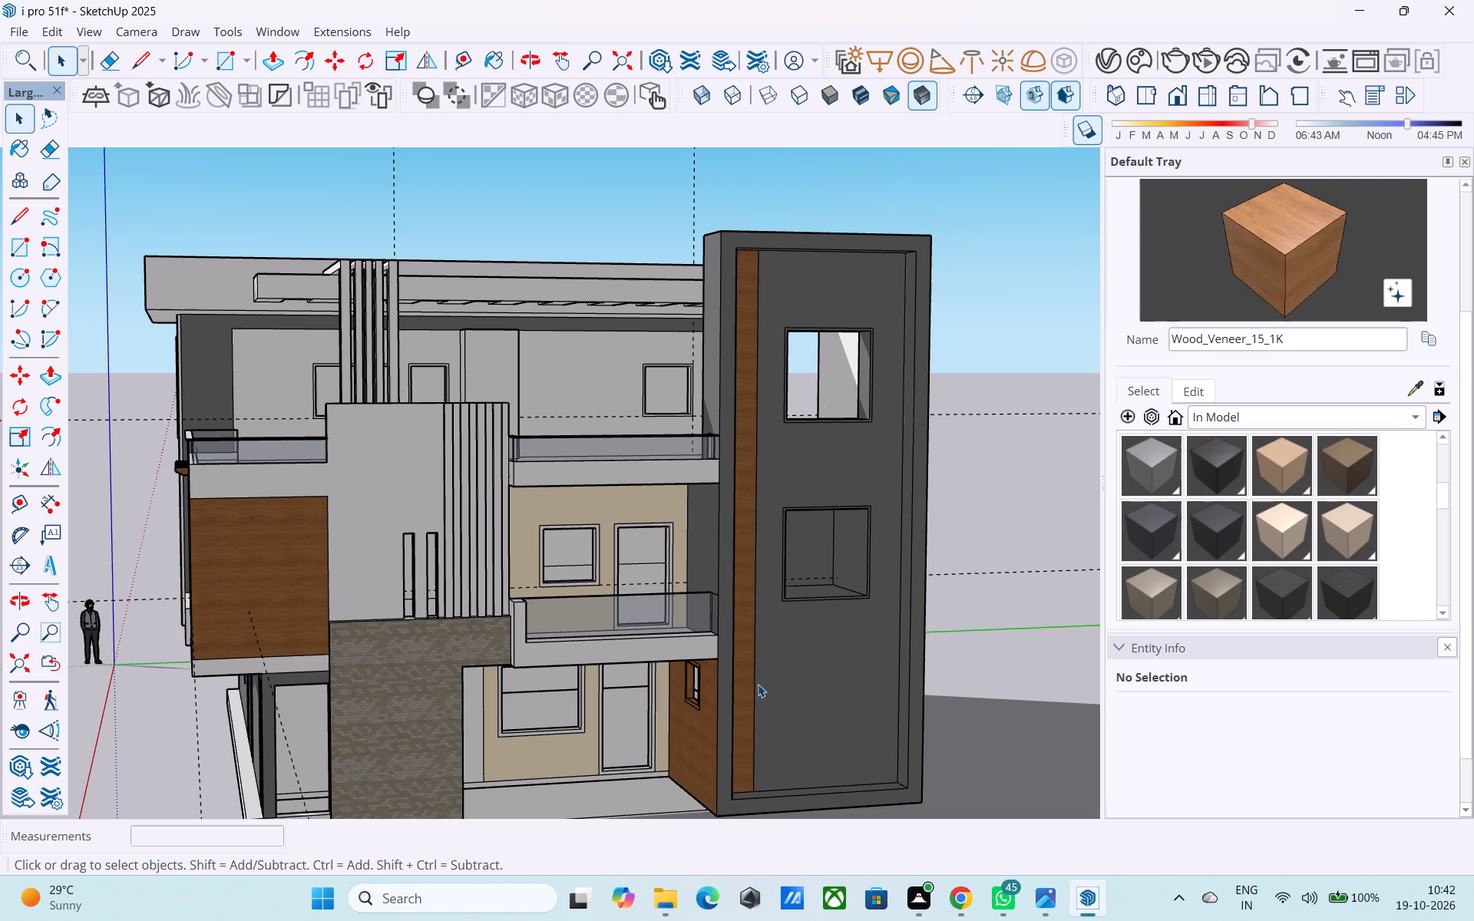
Draw a 10' horizontal line across the graphite panel below the lower window, from the wood strip to the border.
key(l)
click(758, 684)
click(897, 676)
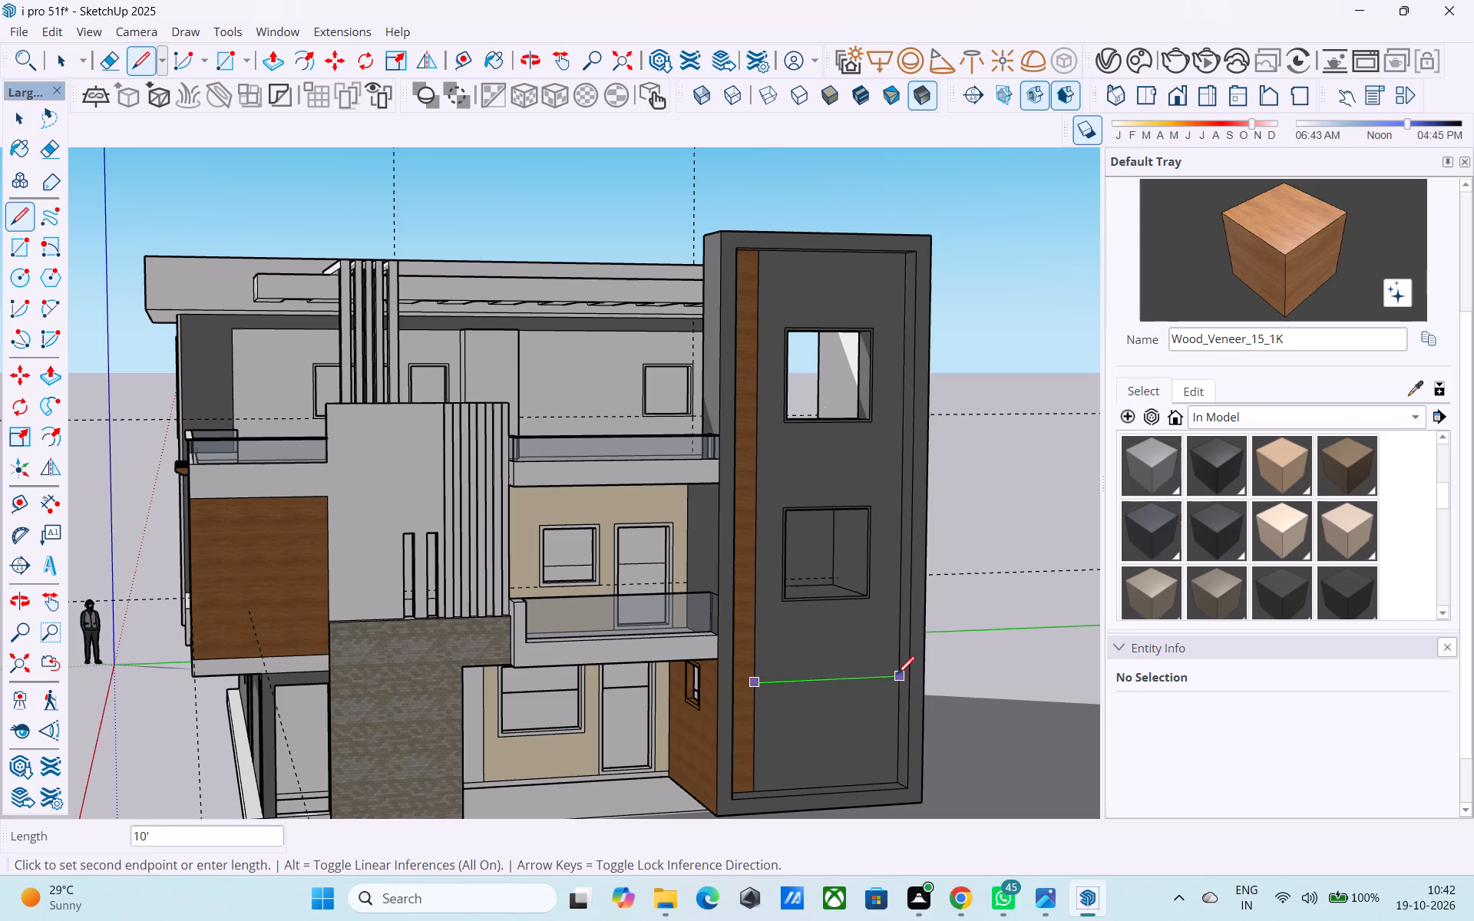
key(space)
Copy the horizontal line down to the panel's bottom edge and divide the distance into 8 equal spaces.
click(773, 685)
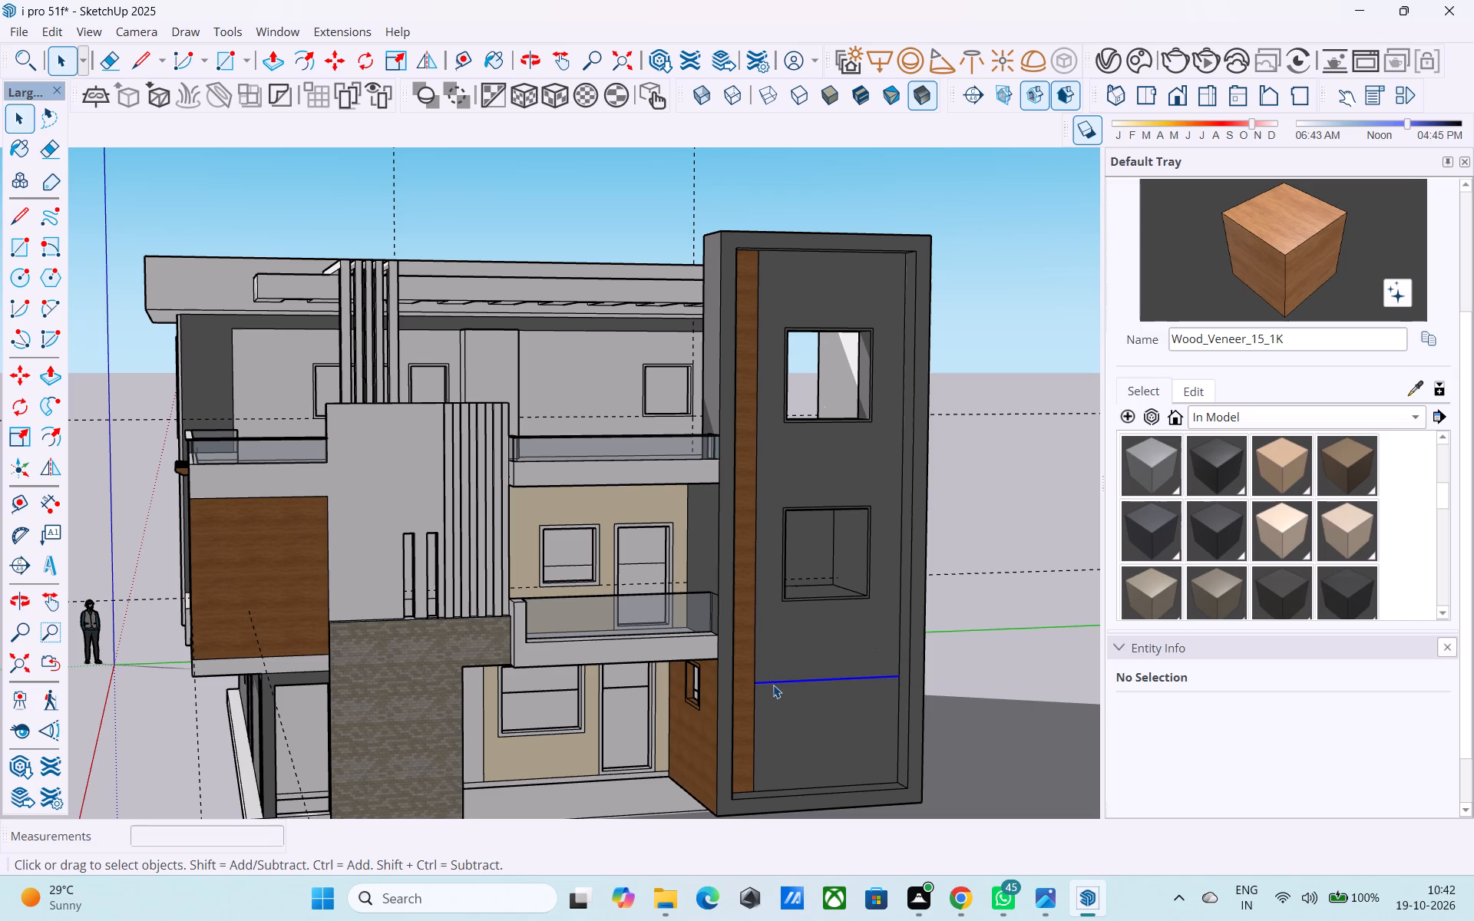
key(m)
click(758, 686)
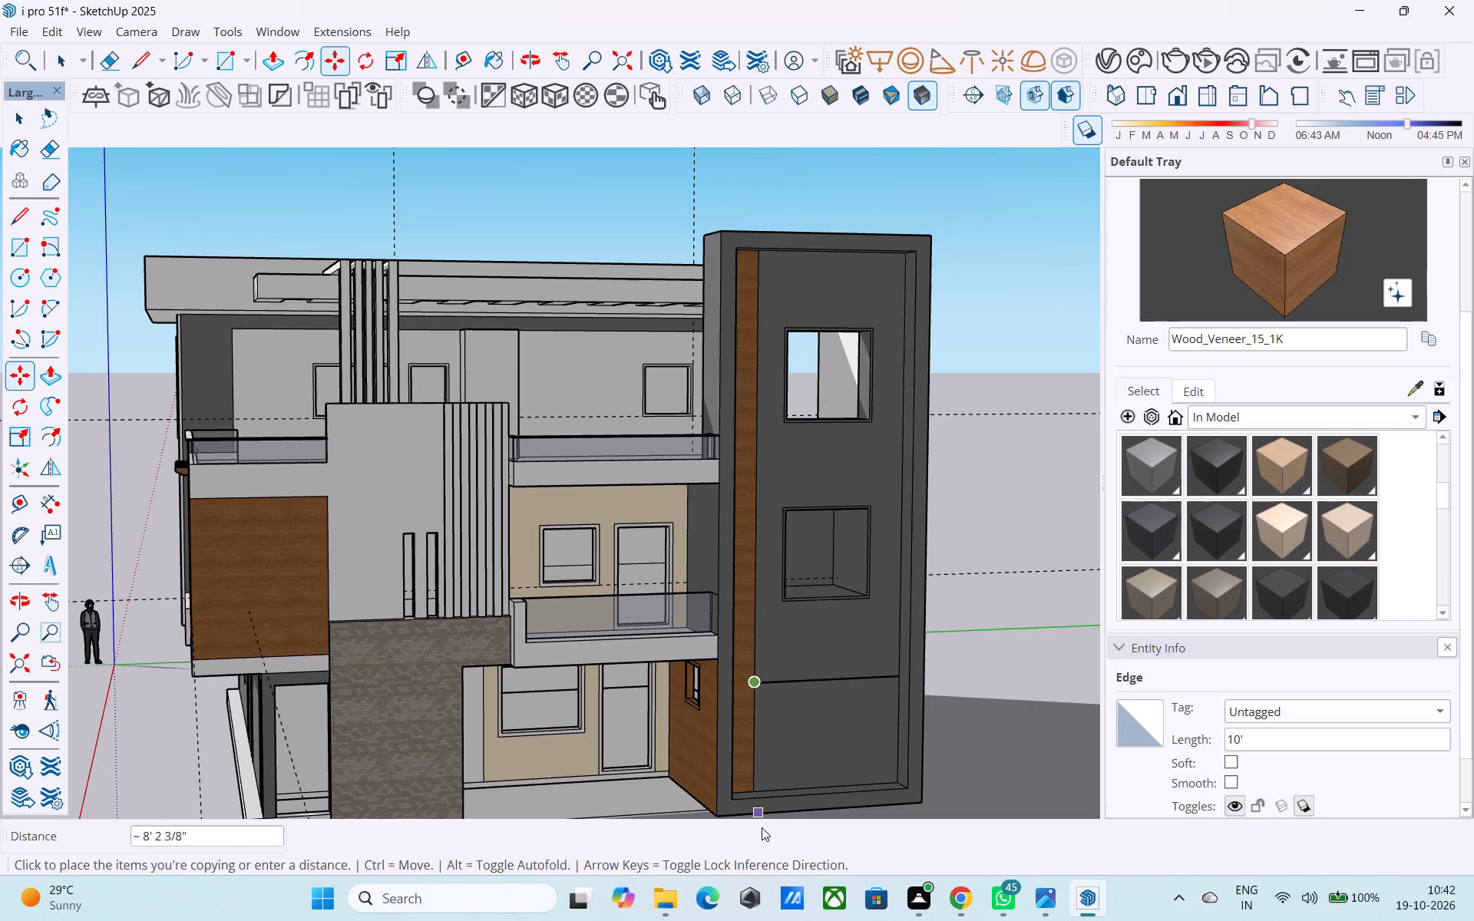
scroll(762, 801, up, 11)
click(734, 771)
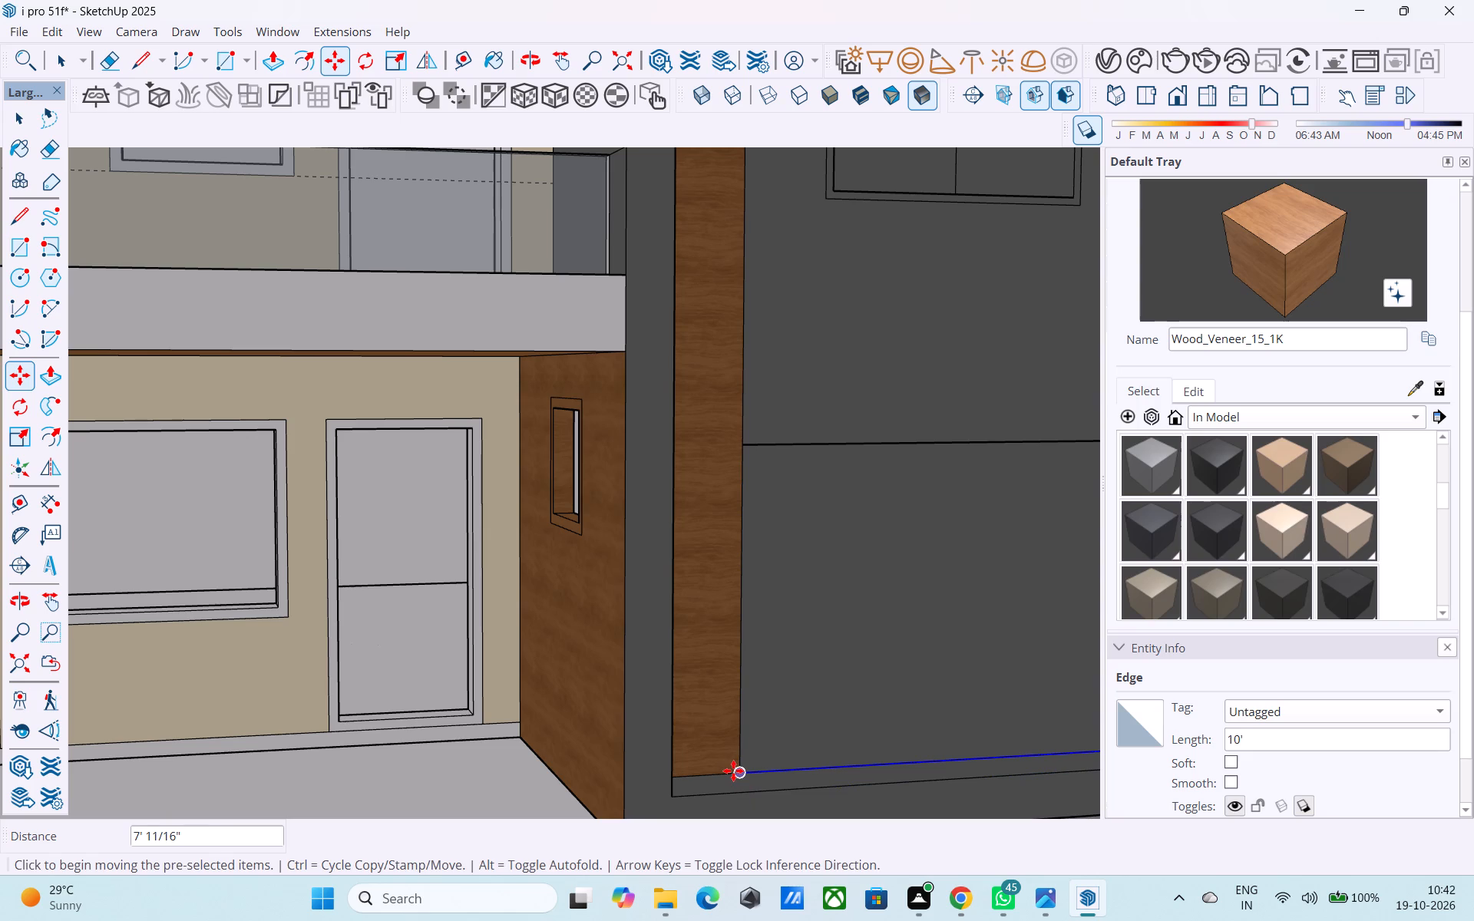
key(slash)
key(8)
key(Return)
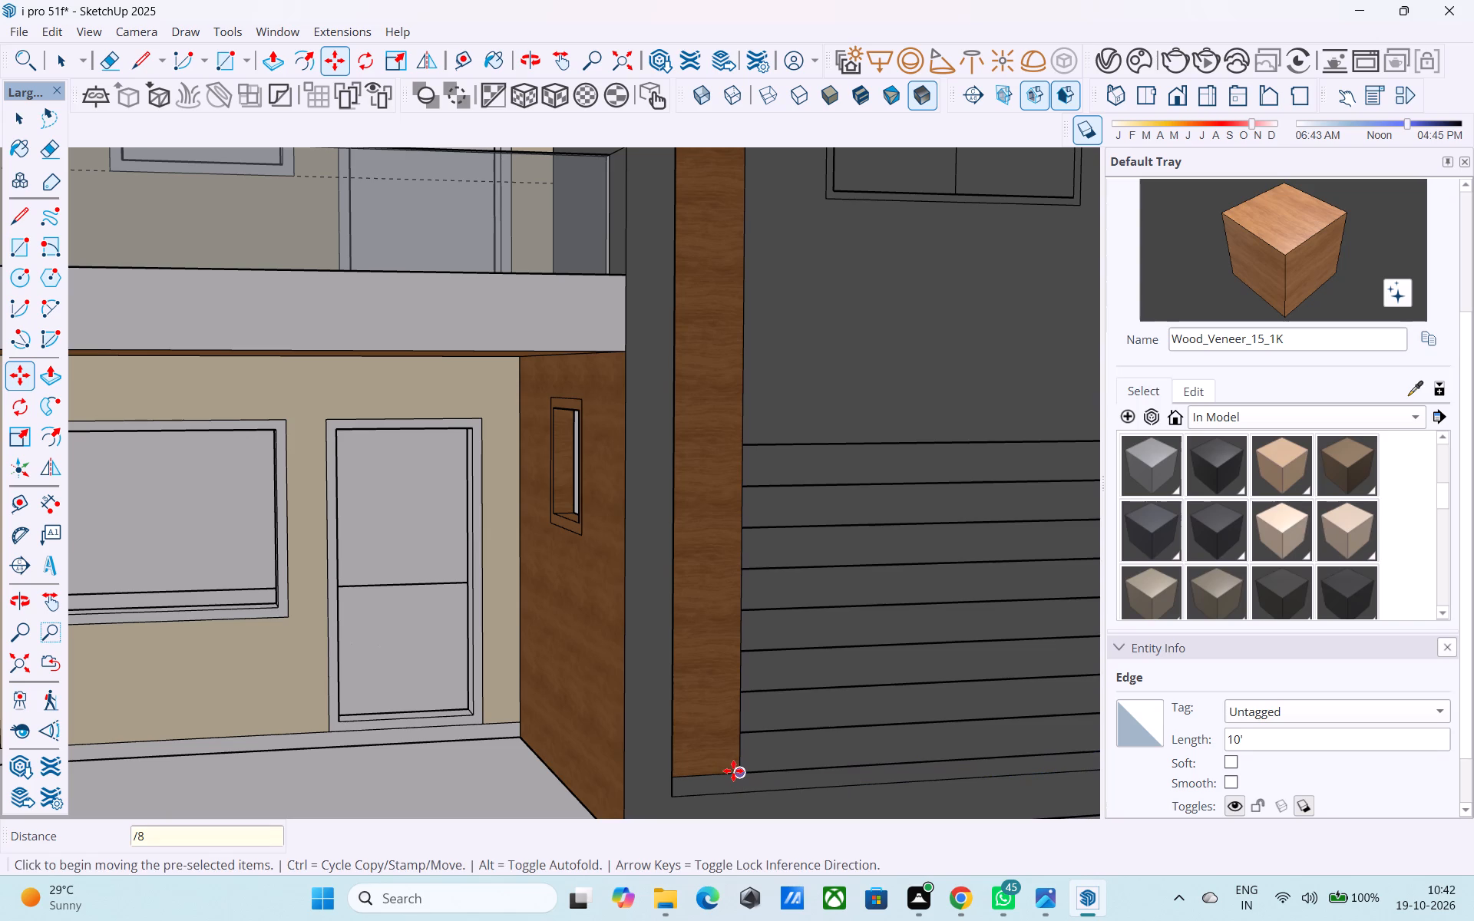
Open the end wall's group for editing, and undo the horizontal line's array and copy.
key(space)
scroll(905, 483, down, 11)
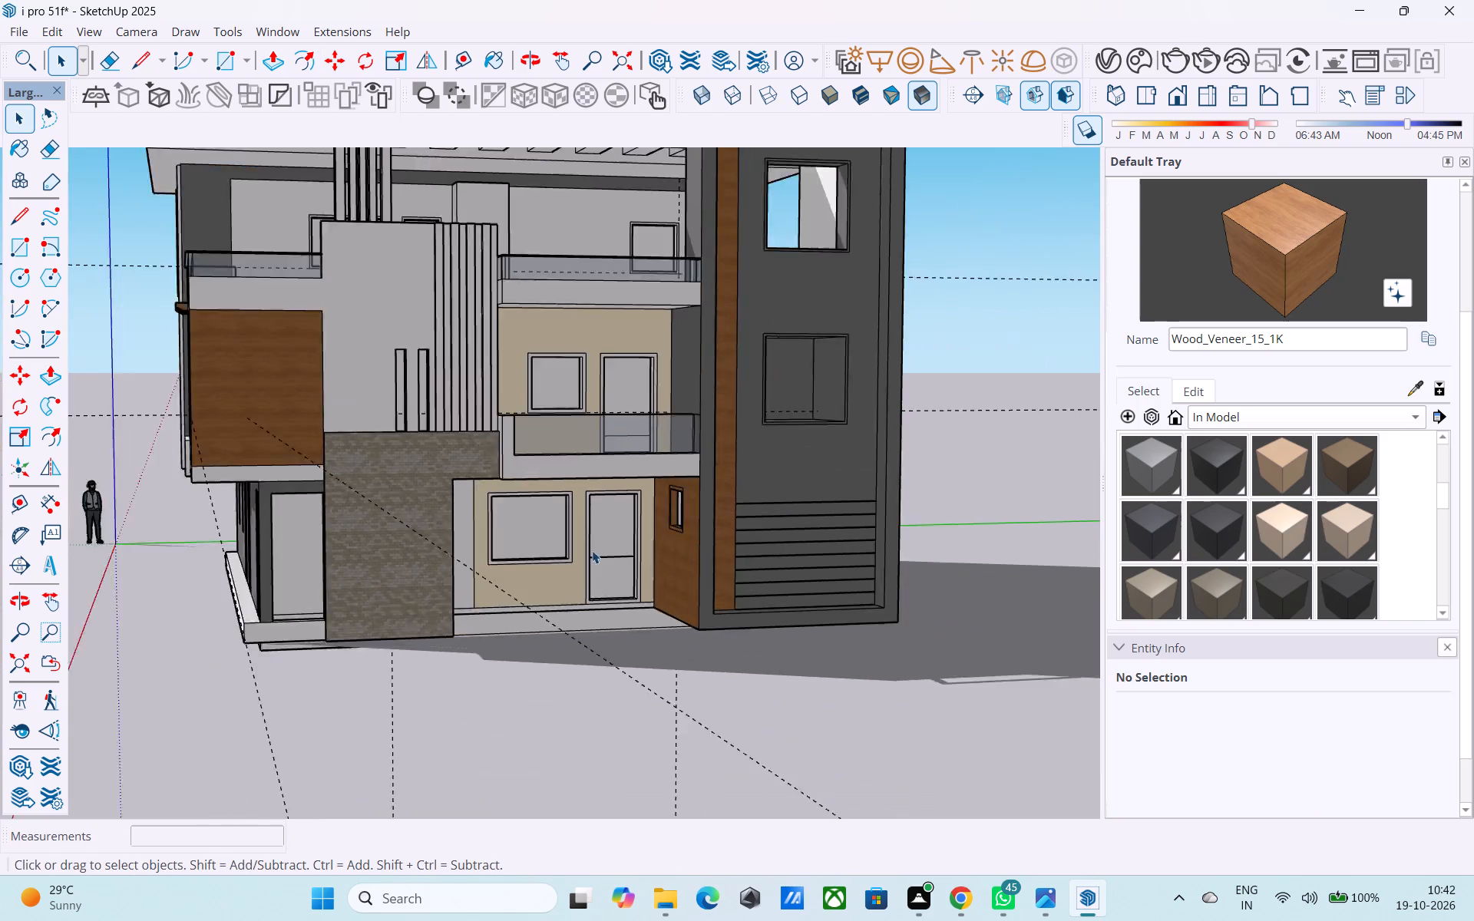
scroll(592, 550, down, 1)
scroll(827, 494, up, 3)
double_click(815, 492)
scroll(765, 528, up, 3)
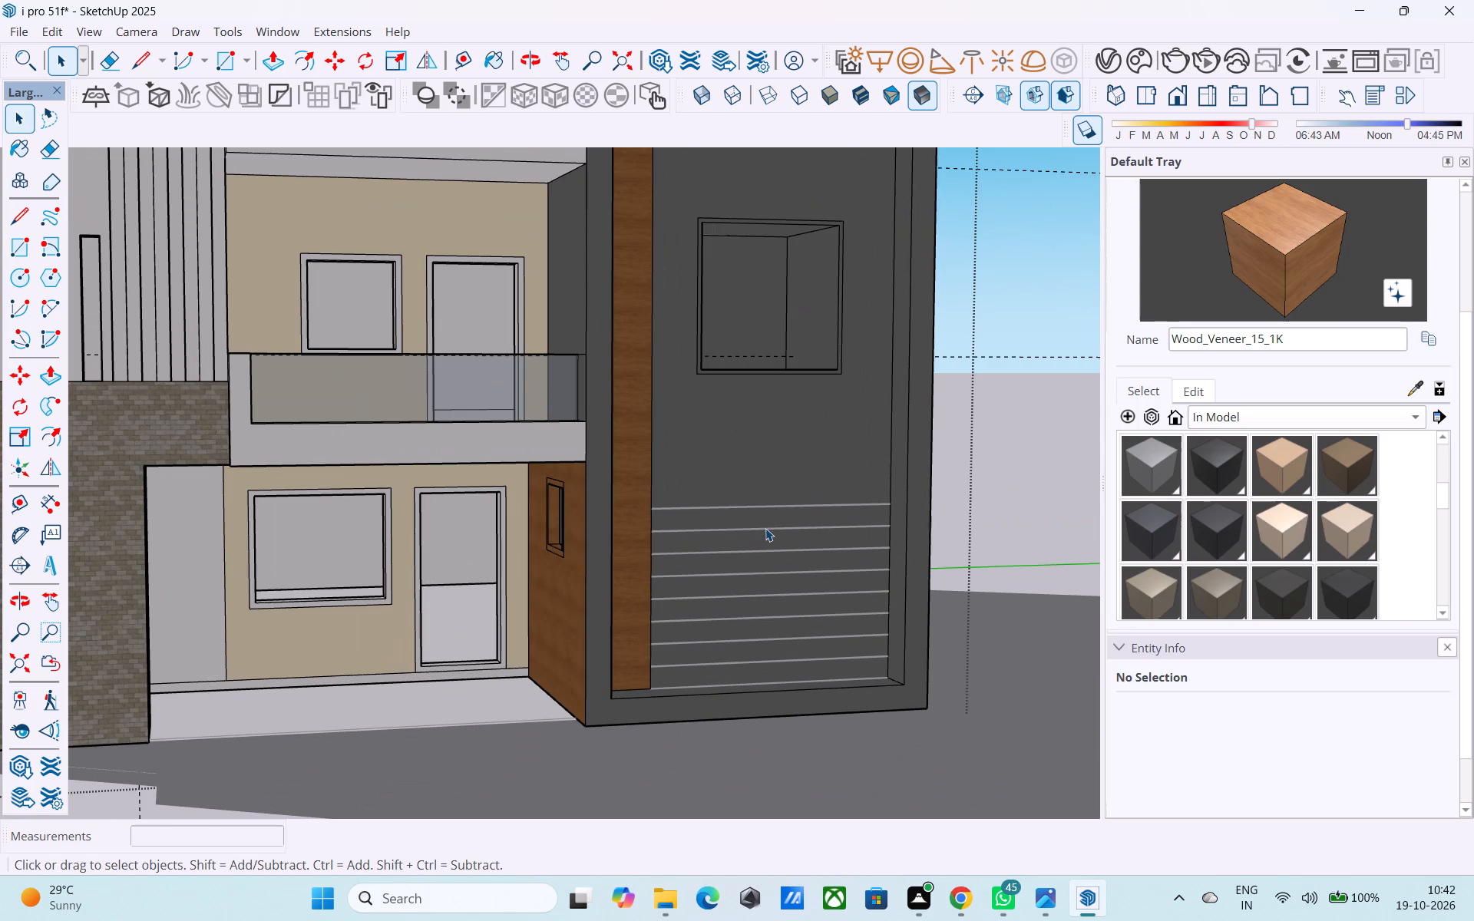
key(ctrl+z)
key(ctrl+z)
Inside the end wall's group, draw a 10' horizontal line over the existing line below the lower window.
key(space)
double_click(757, 524)
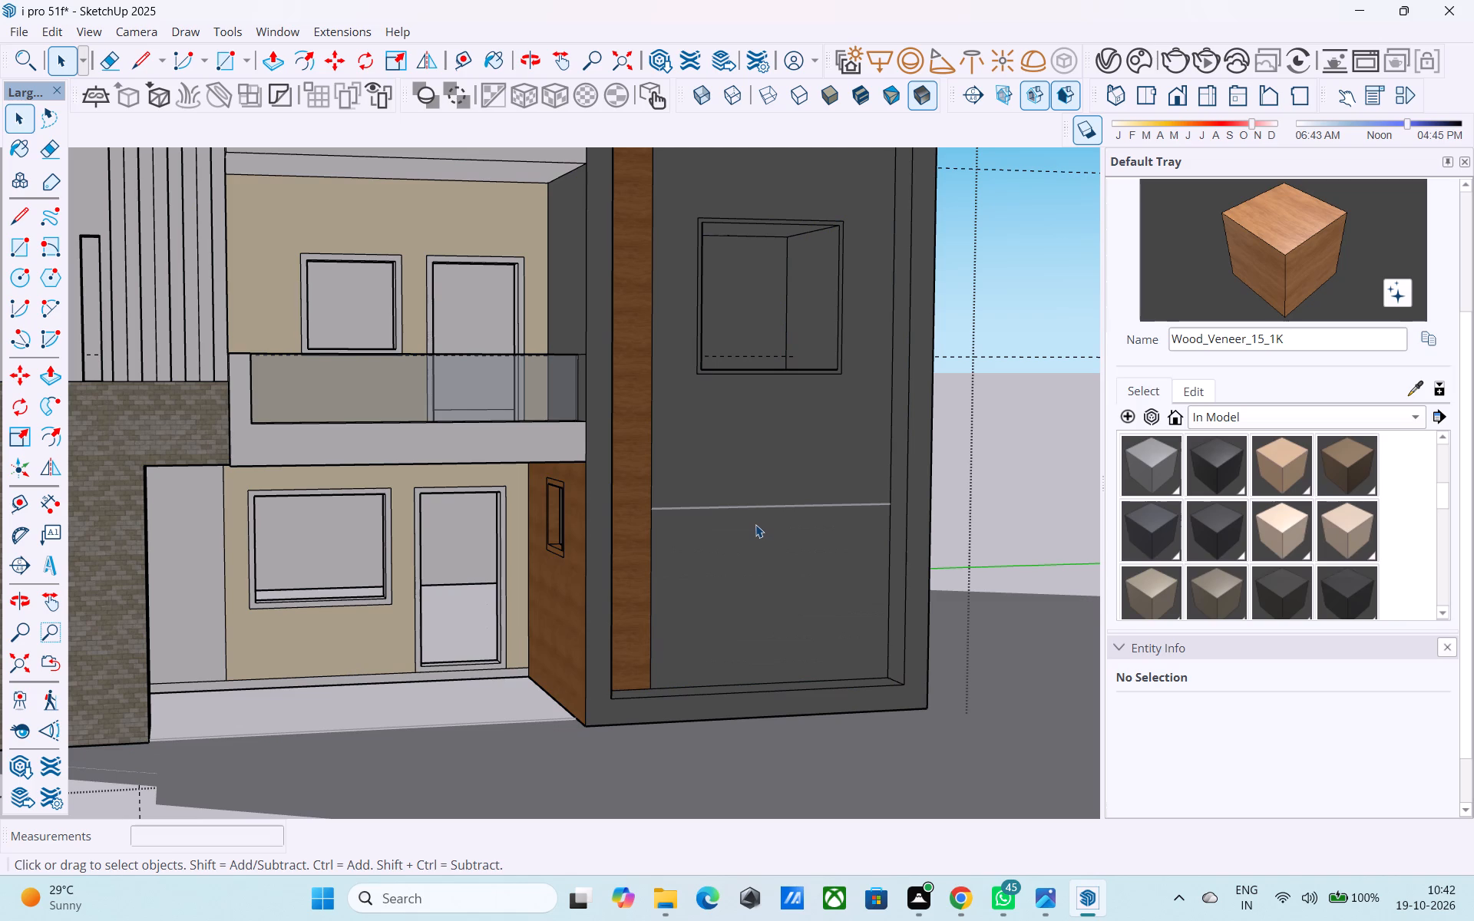
key(l)
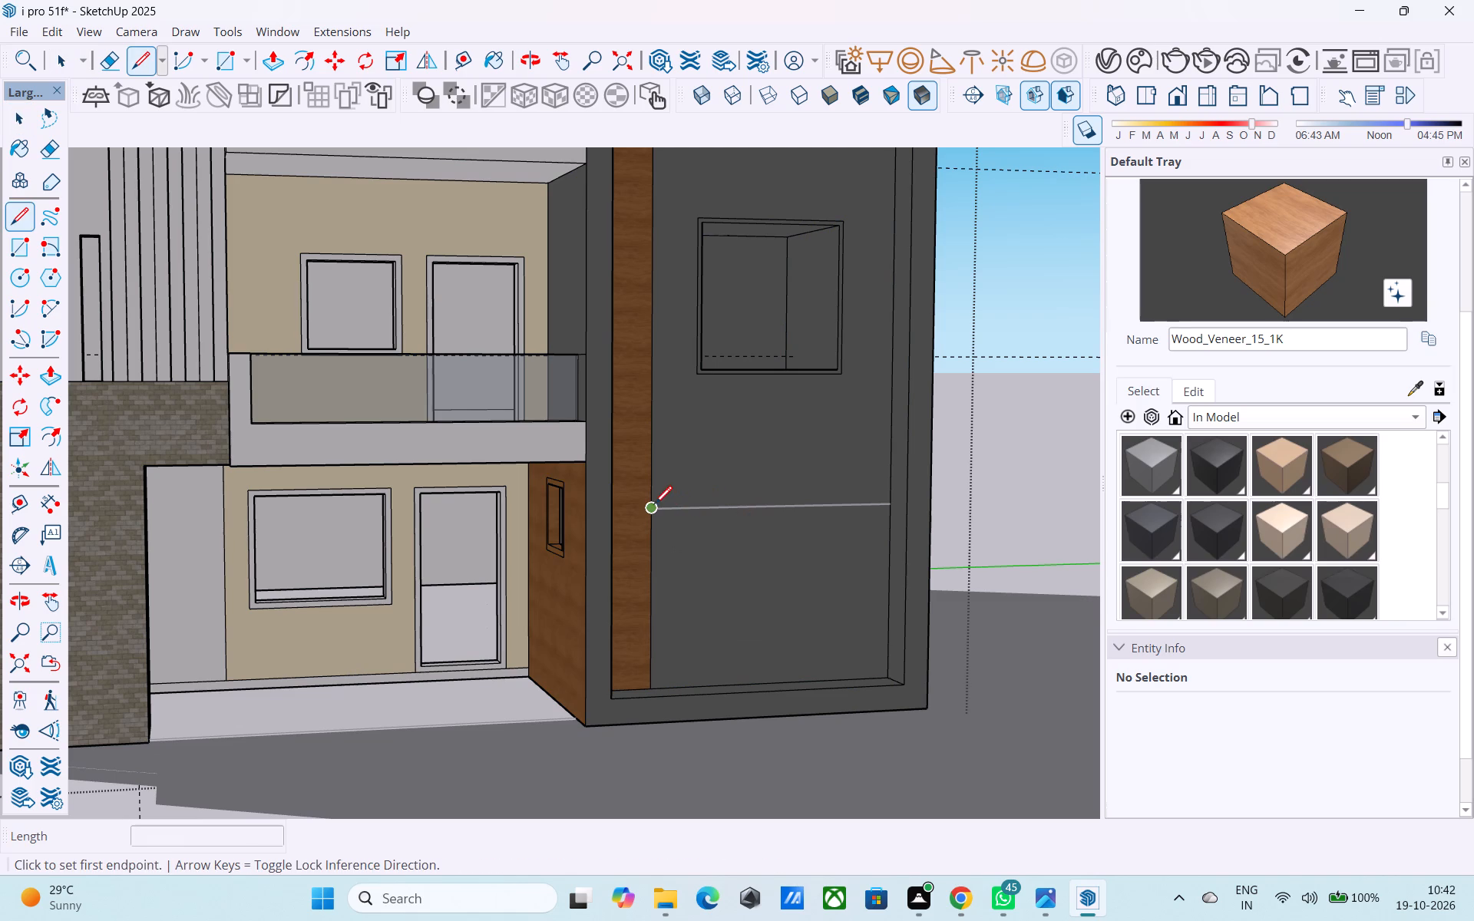
click(654, 506)
click(892, 508)
key(space)
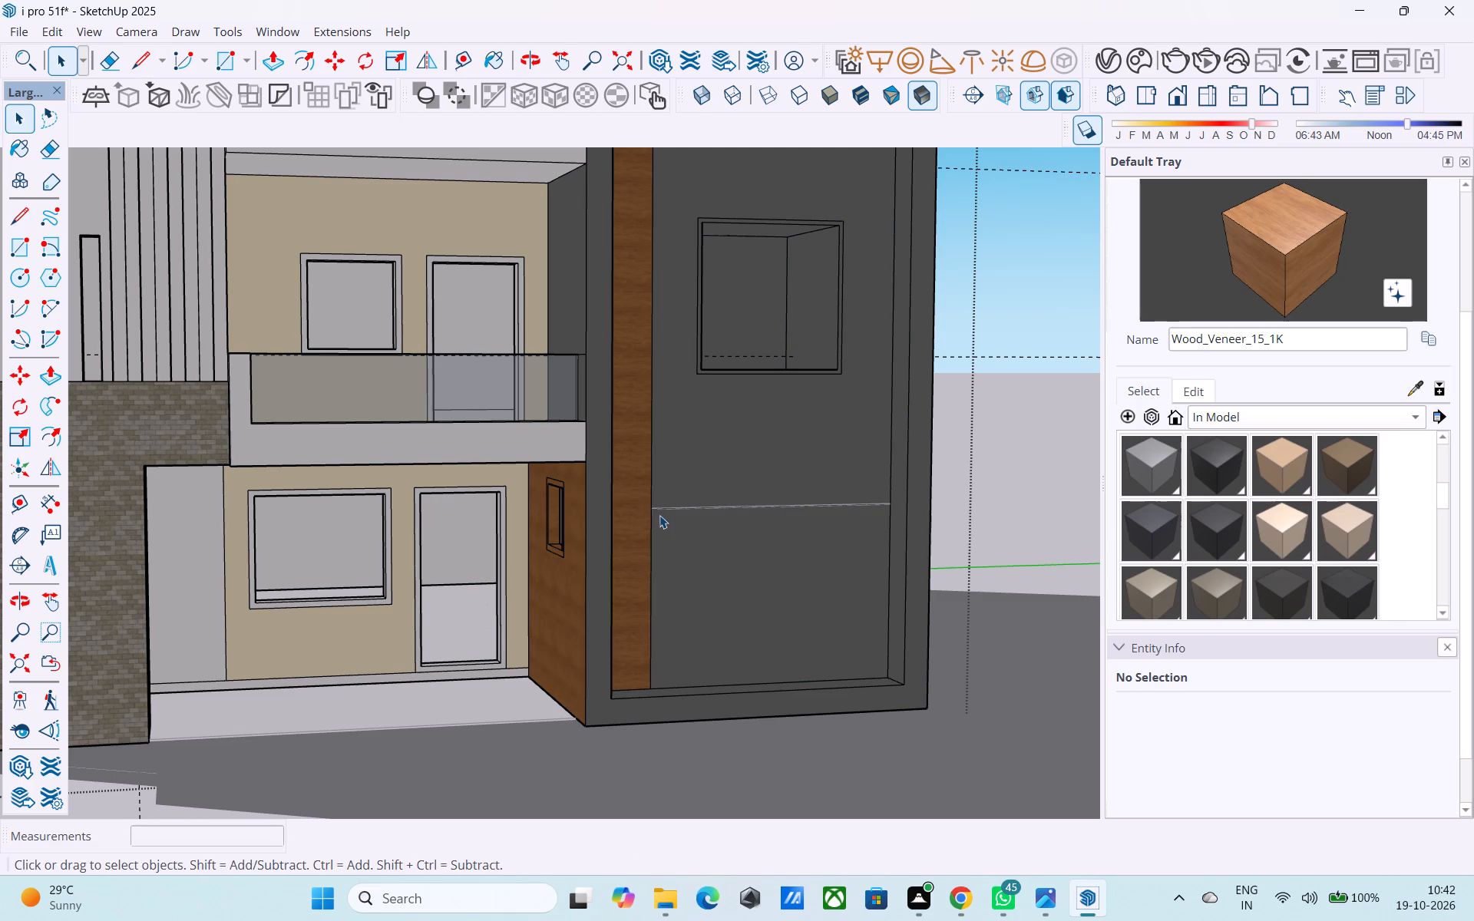
Copy the group's new horizontal line down to the panel's bottom edge and divide the distance into 8 equal spaces.
click(659, 510)
key(m)
click(655, 510)
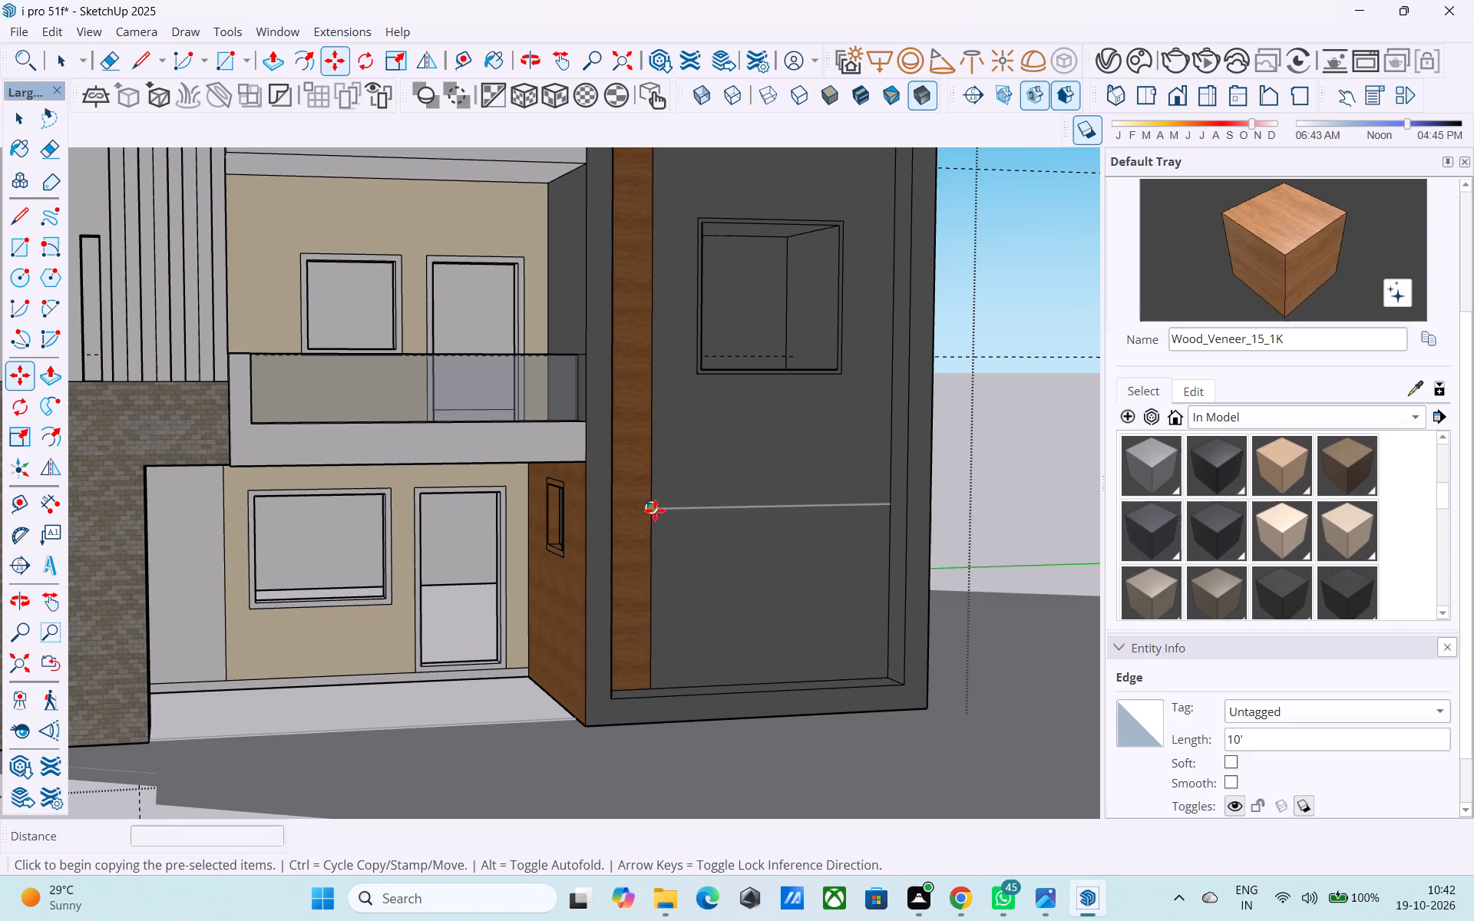
middle_drag(659, 715, 650, 744)
scroll(650, 744, up, 4)
click(639, 700)
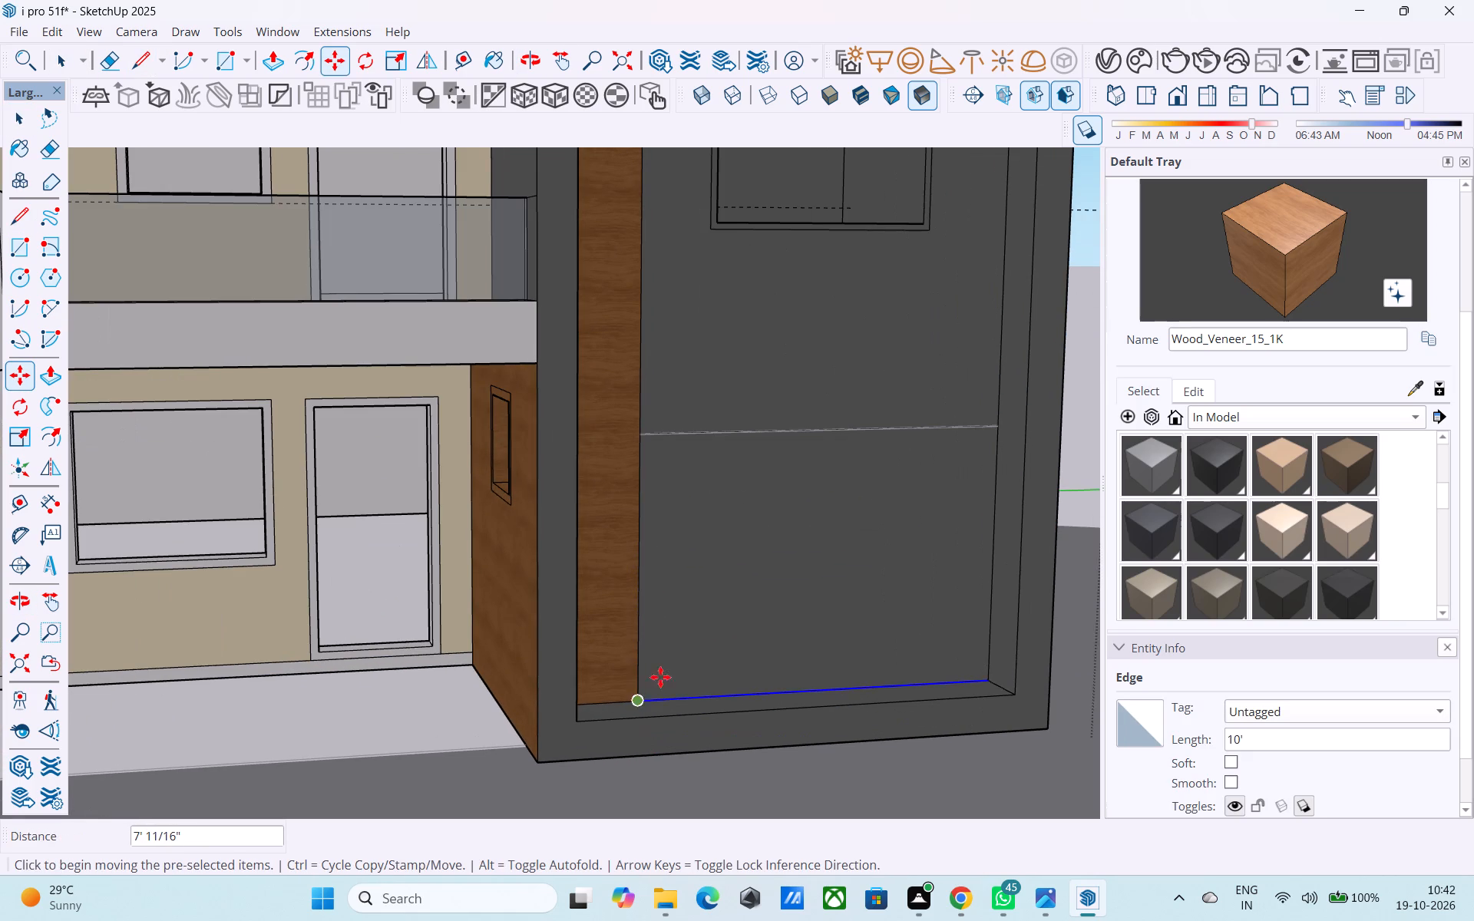
text(/8)
key(Return)
Paint all eight horizontal strips at the base of the end wall with Wood_Veneer_15_1K and exit the group.
click(1335, 216)
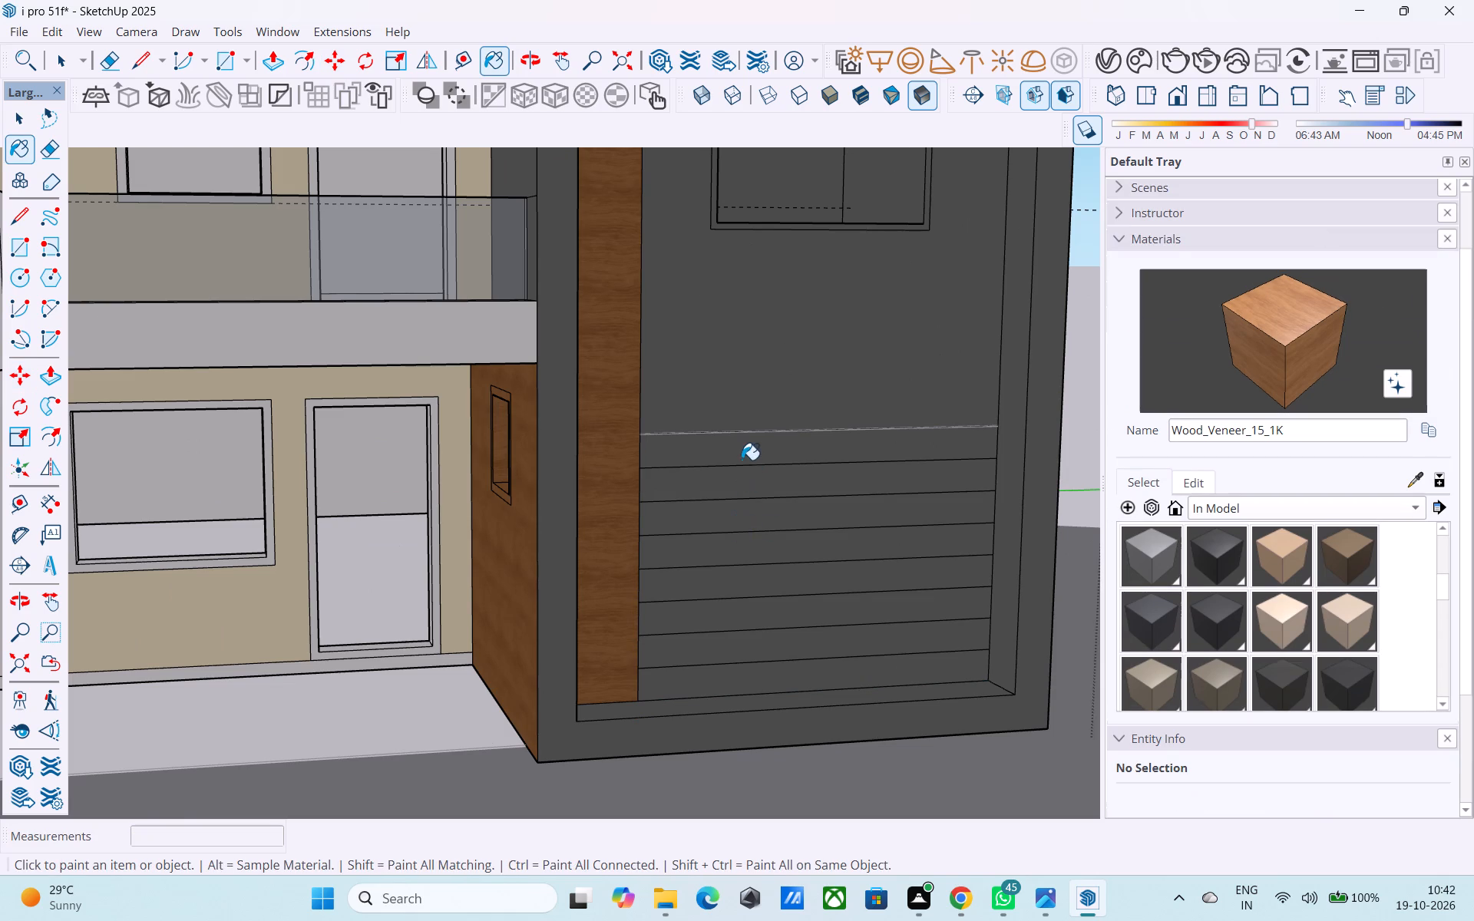
click(740, 454)
click(743, 477)
click(719, 524)
click(722, 540)
click(721, 575)
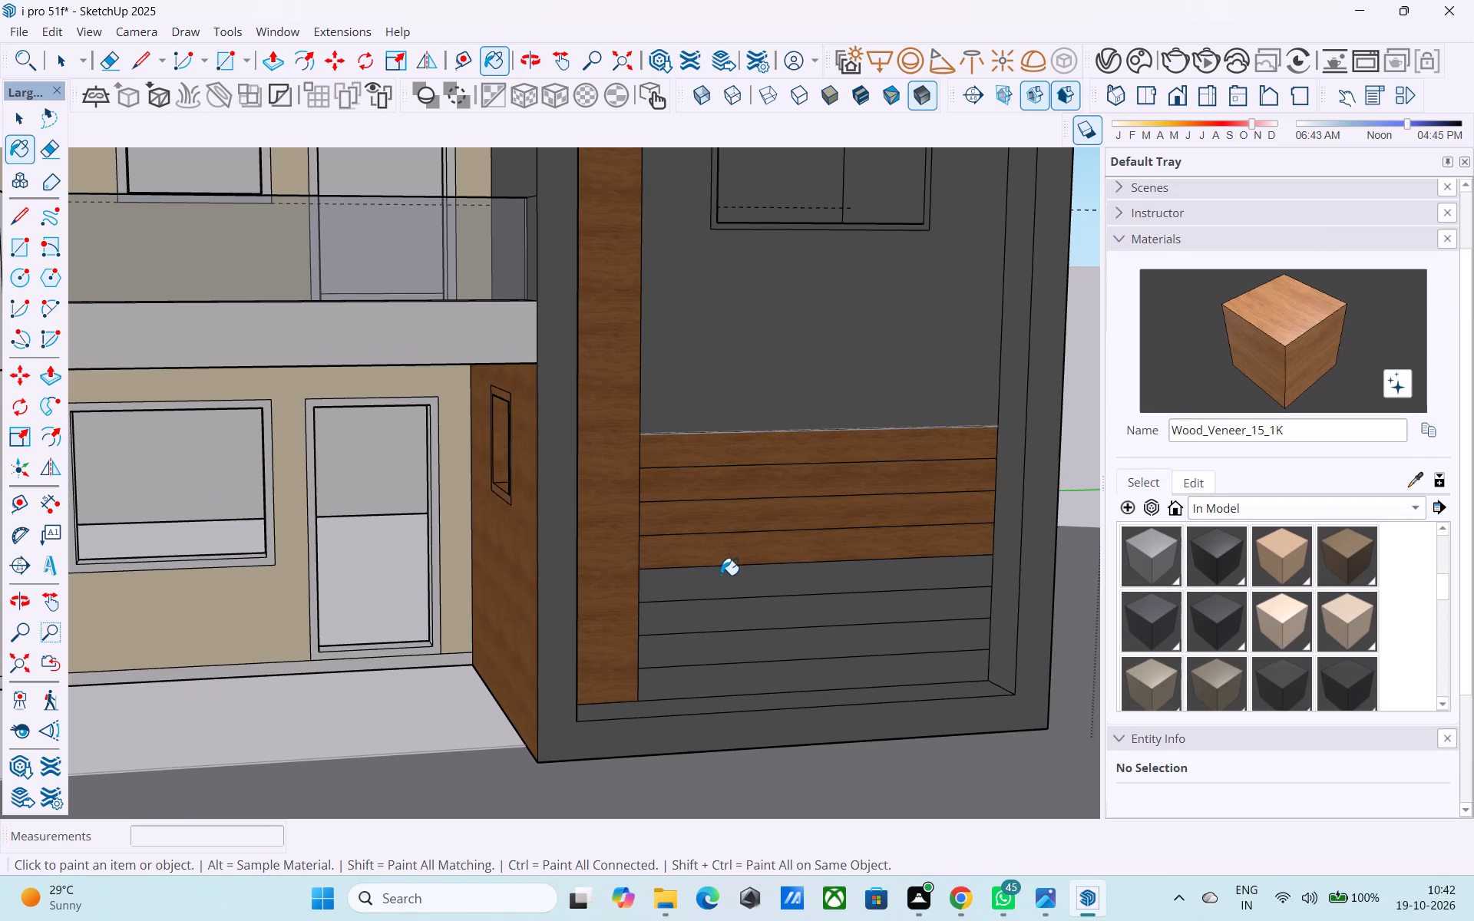
click(718, 607)
click(704, 667)
click(689, 642)
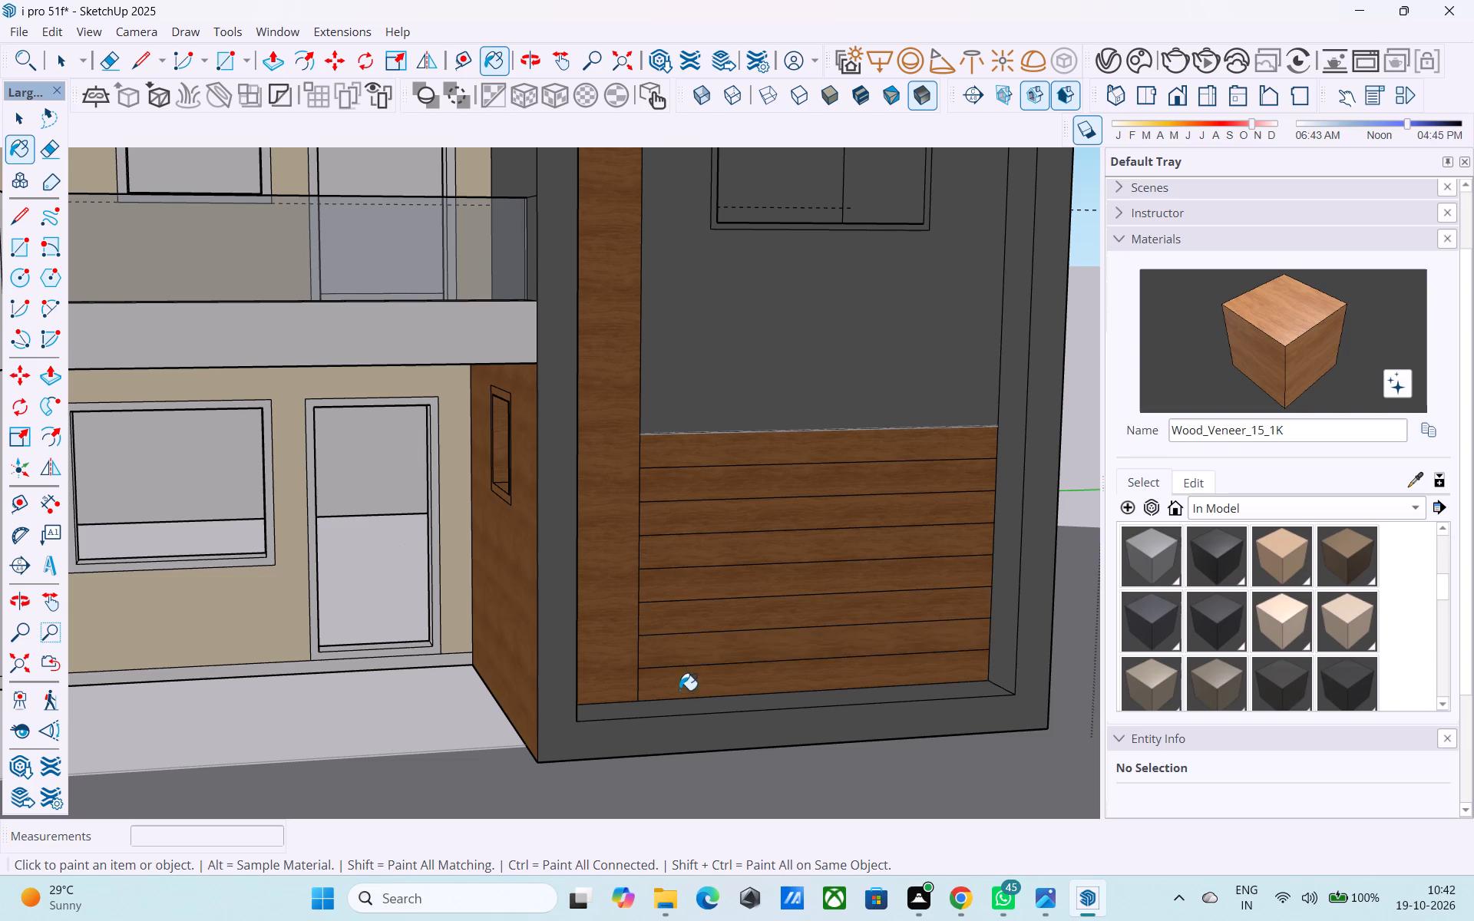
scroll(683, 682, down, 8)
scroll(692, 708, up, 1)
scroll(692, 708, down, 6)
middle_drag(694, 725, 672, 749)
scroll(700, 671, down, 6)
key(space)
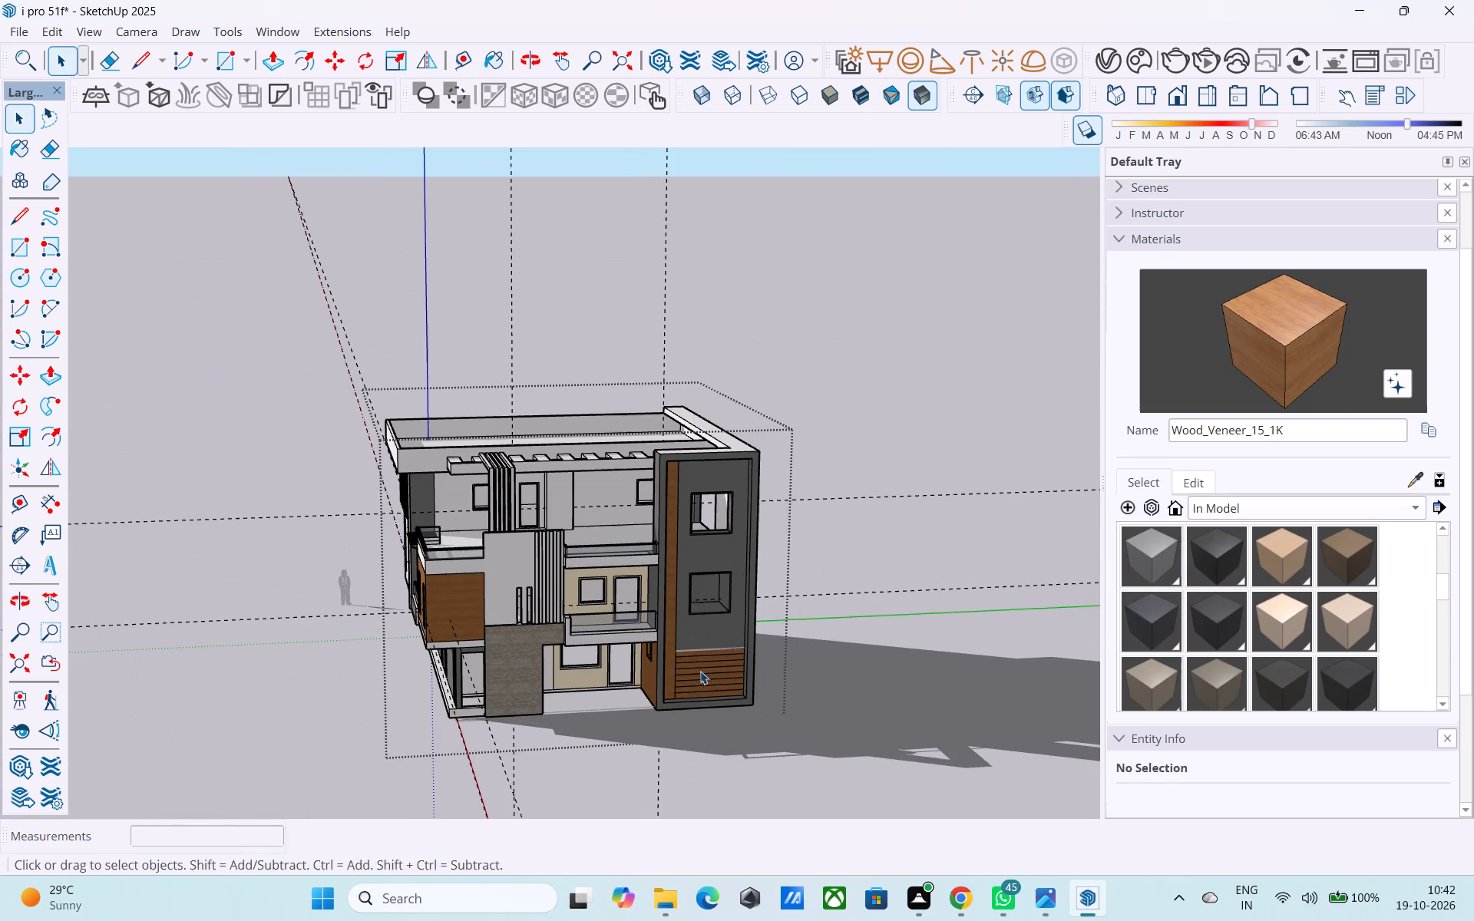
click(903, 414)
Open the house group for editing and erase the dashed construction guides around the building.
middle_drag(713, 545, 739, 570)
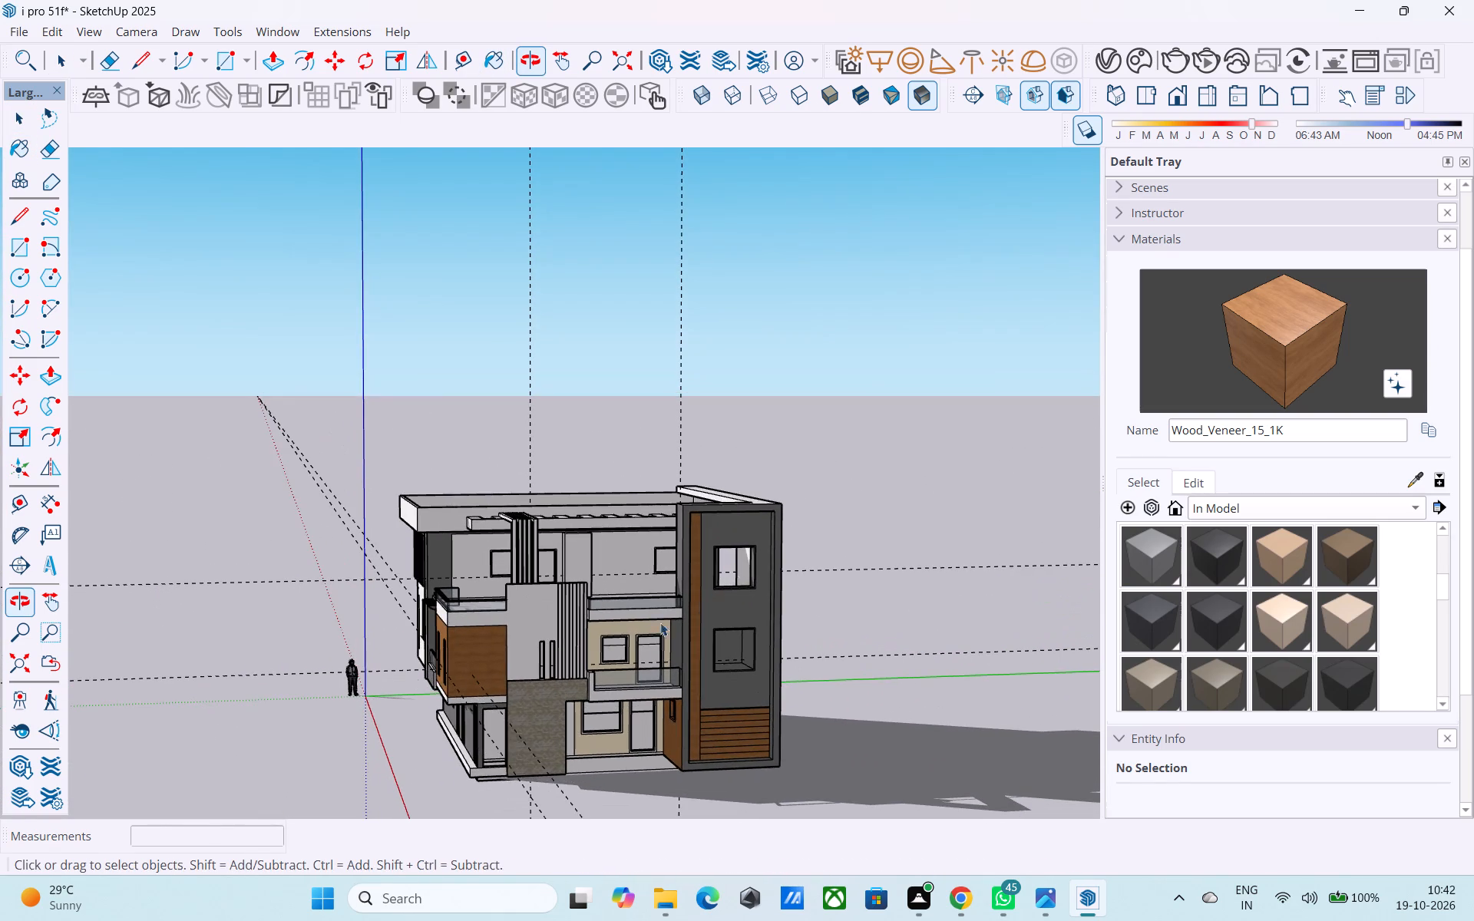
double_click(630, 642)
key(e)
drag(792, 404, 274, 394)
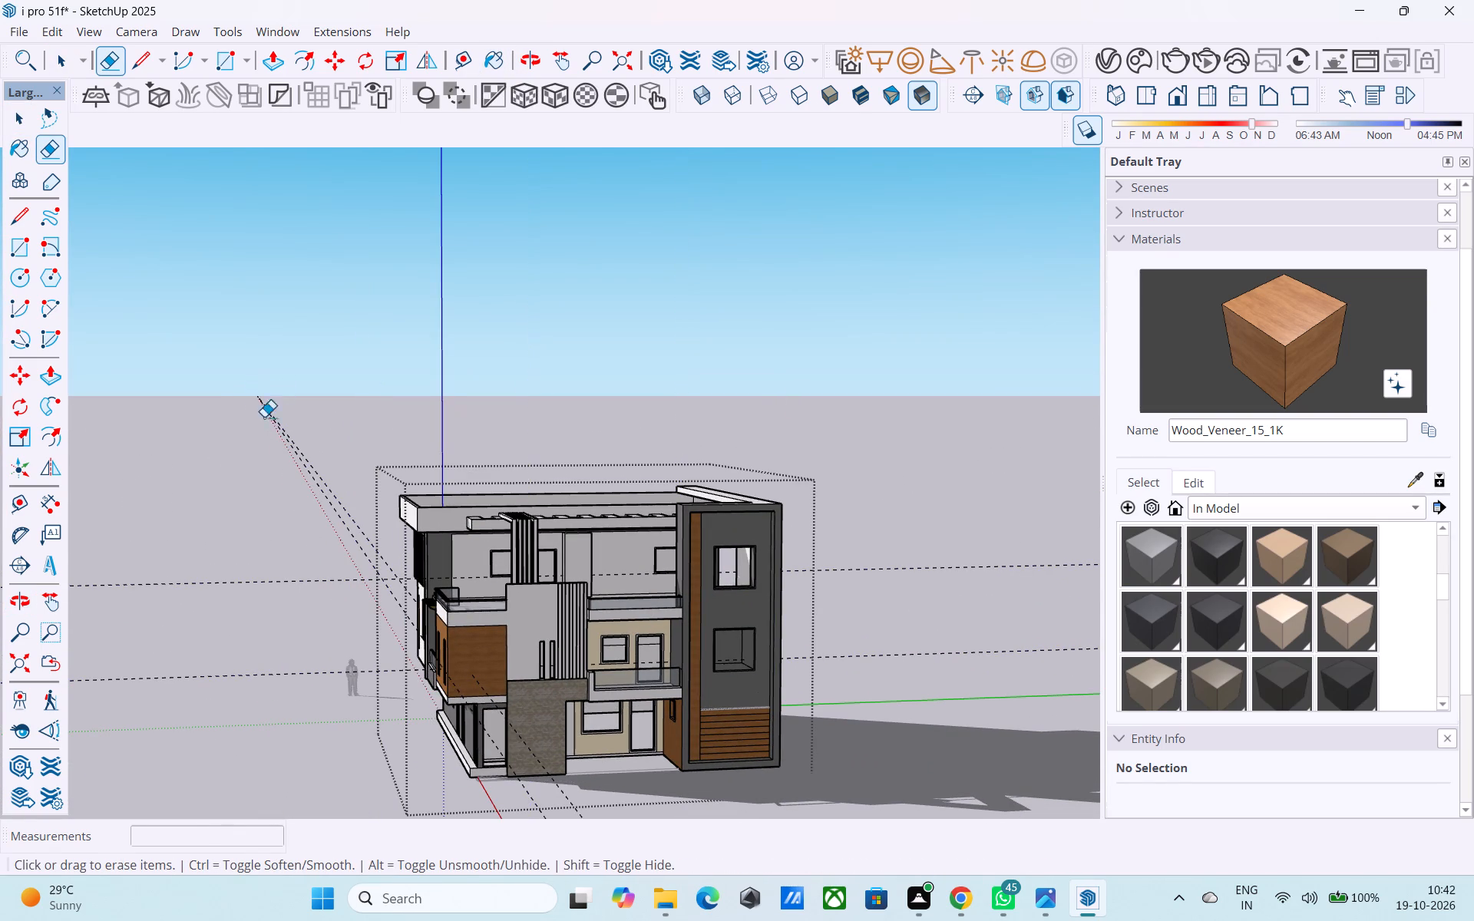
drag(304, 443, 147, 576)
drag(844, 551, 863, 791)
Examine the painted facade from the front and both sides, including the wood-clad balcony block.
middle_drag(824, 714, 808, 645)
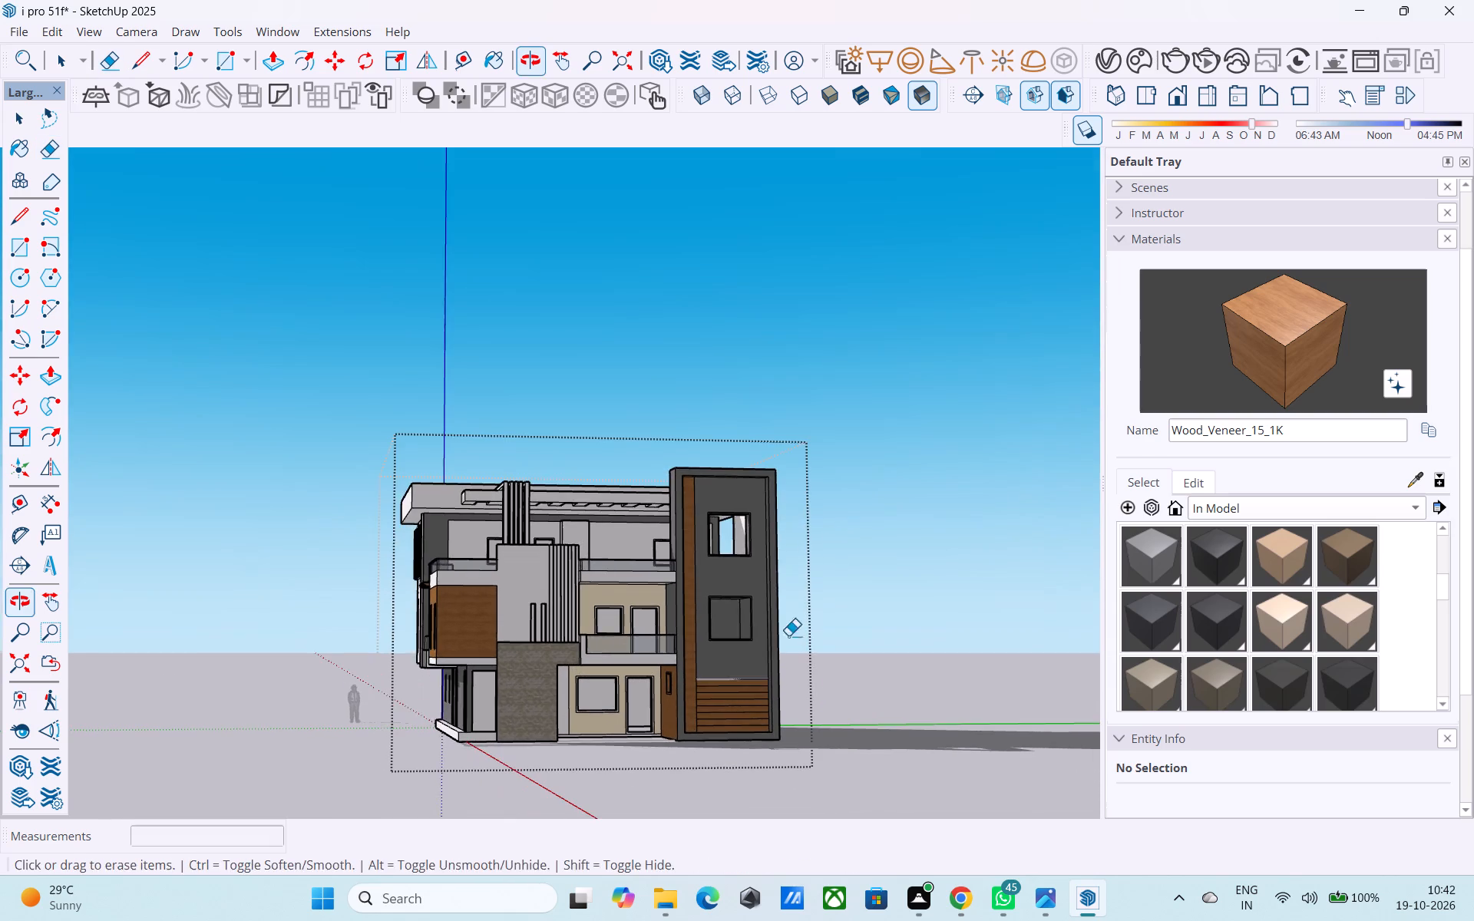
middle_drag(408, 658, 252, 672)
scroll(375, 650, up, 8)
middle_drag(425, 662, 508, 654)
scroll(505, 654, up, 1)
key(space)
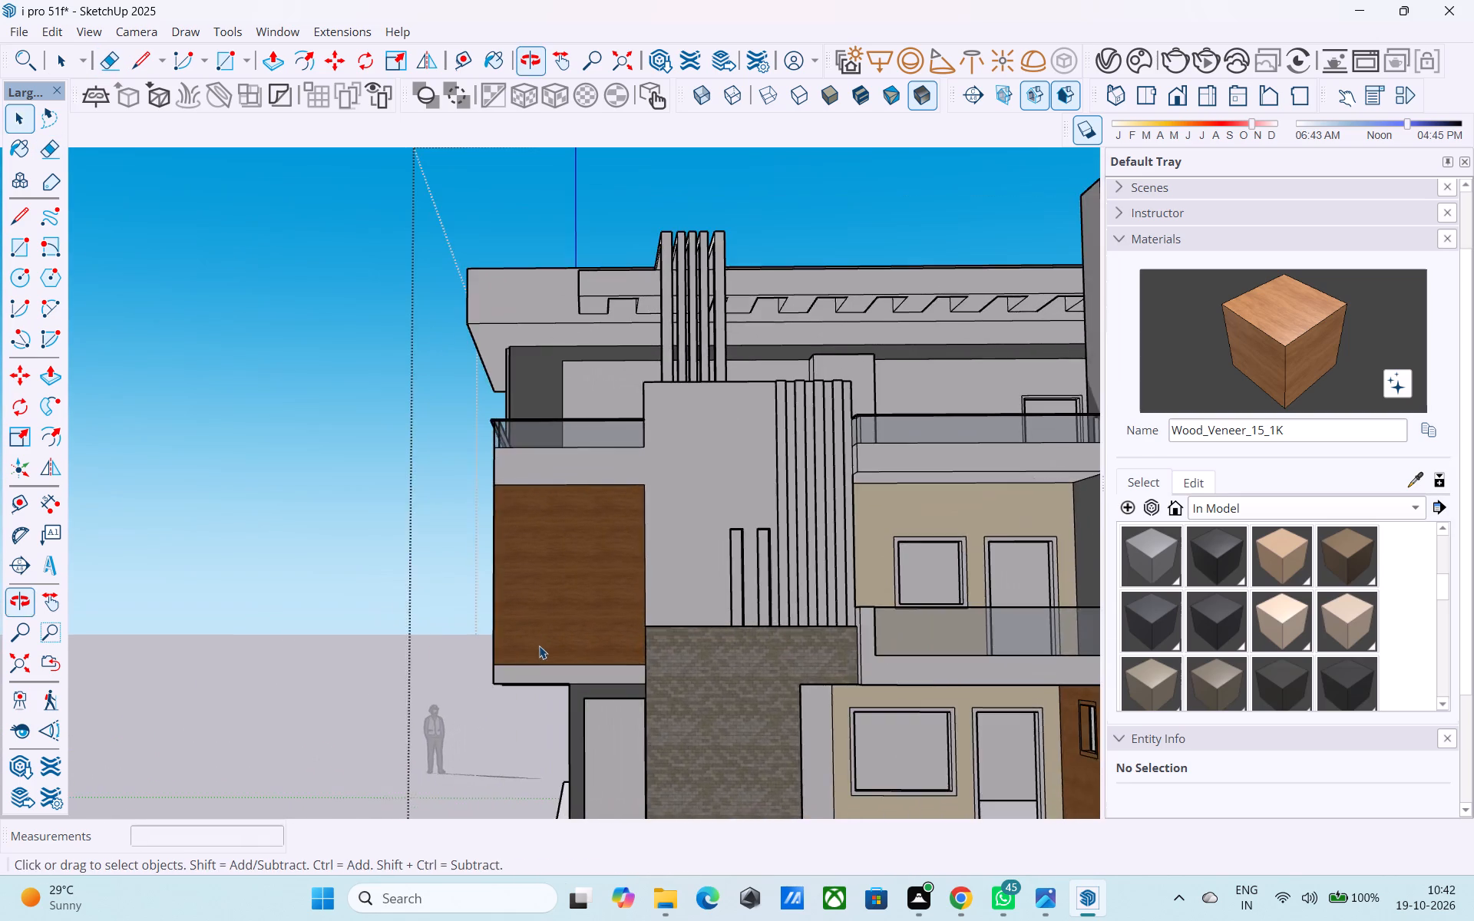
scroll(543, 645, down, 7)
middle_click(516, 655)
scroll(516, 655, down, 1)
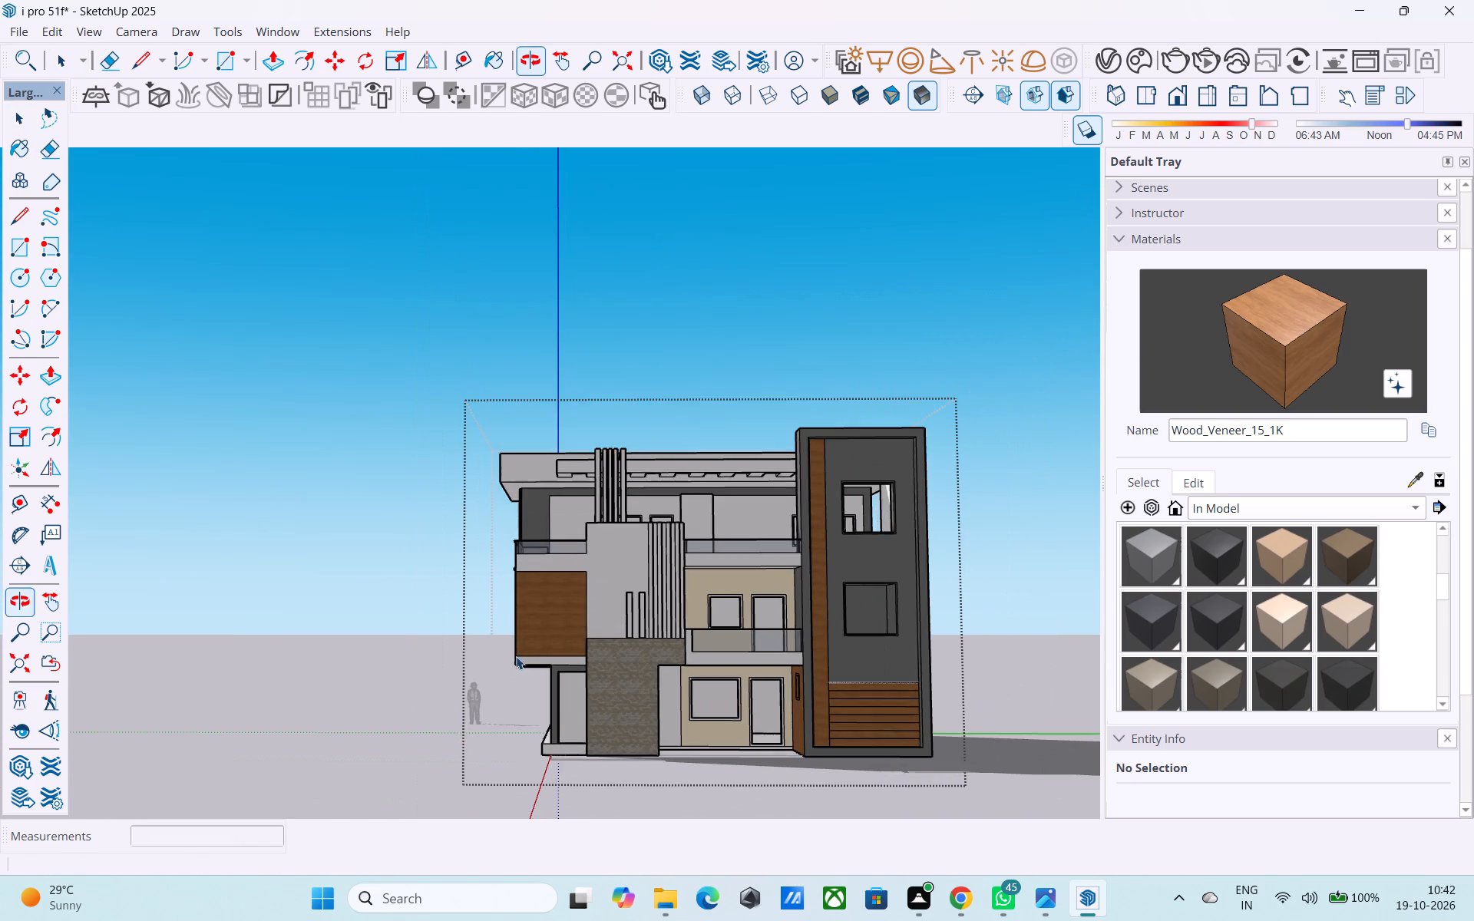
scroll(516, 656, down, 4)
middle_drag(520, 662, 764, 712)
scroll(762, 711, up, 4)
scroll(345, 482, up, 4)
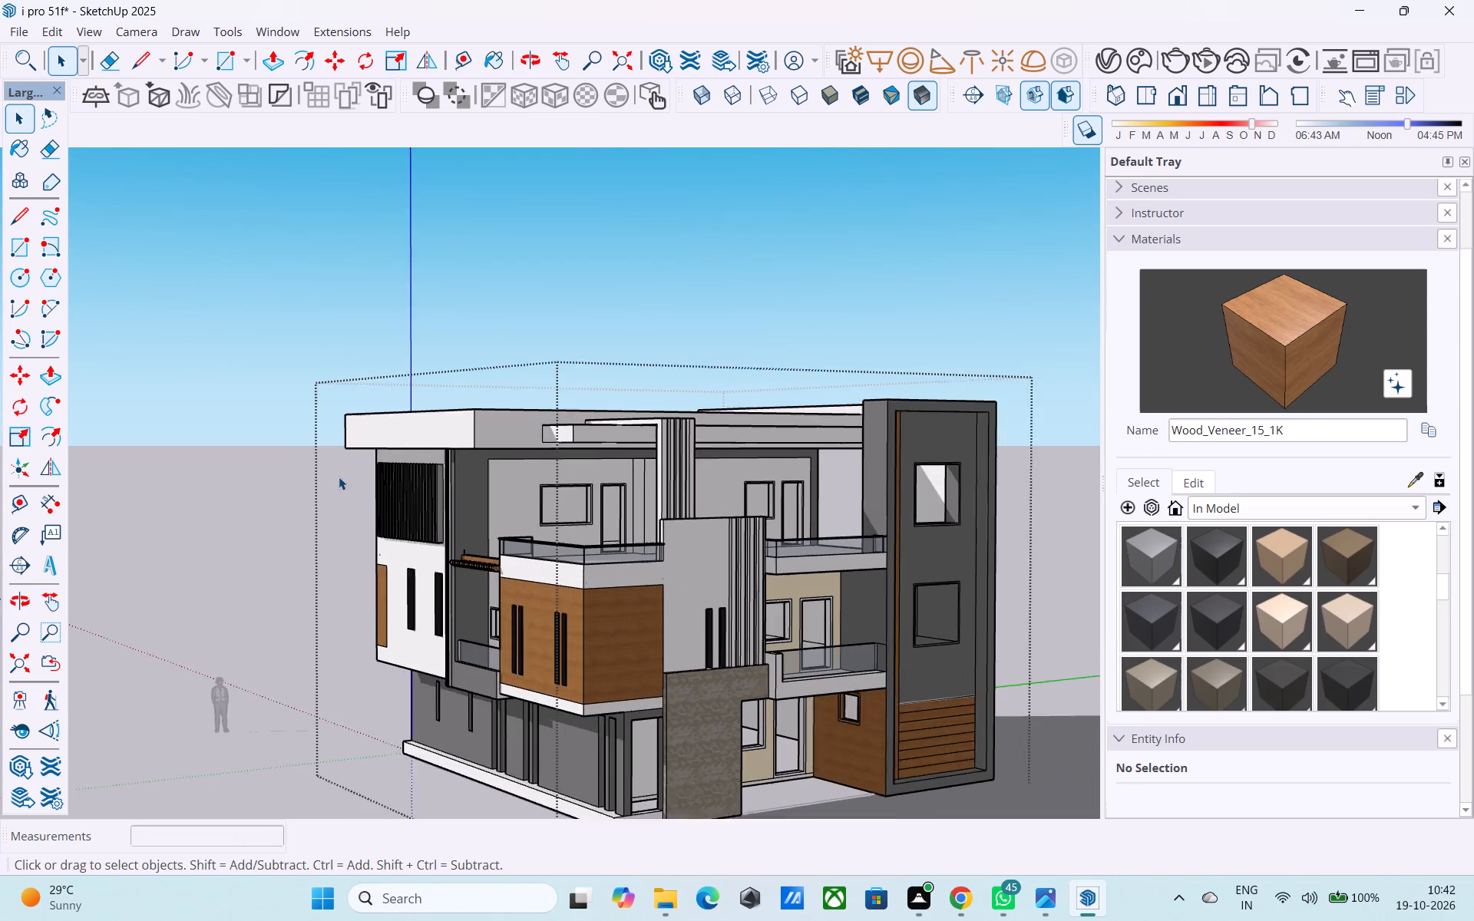
middle_drag(487, 601, 411, 581)
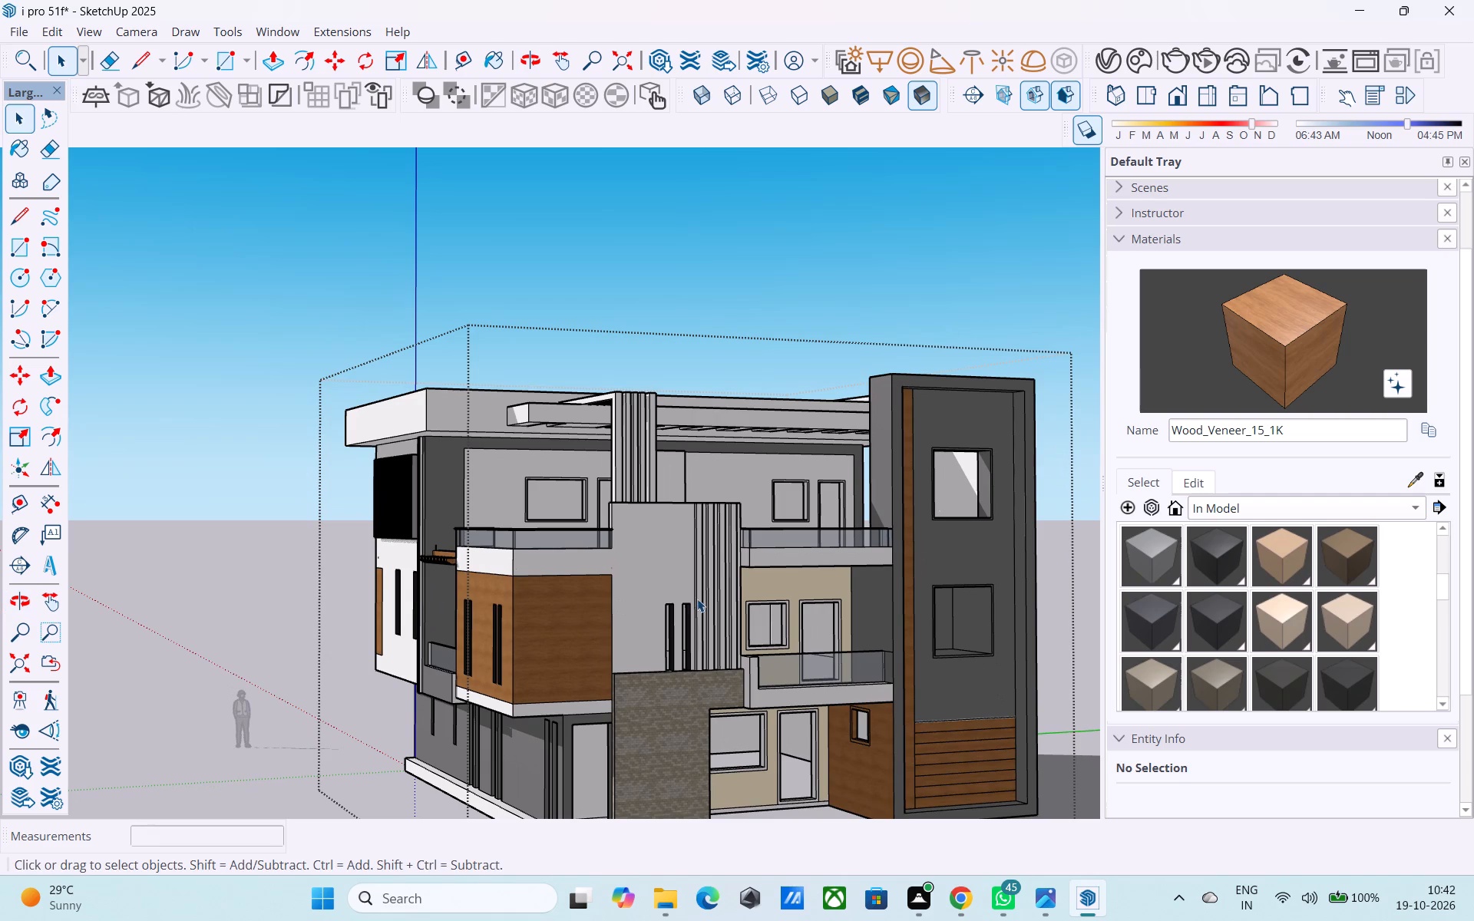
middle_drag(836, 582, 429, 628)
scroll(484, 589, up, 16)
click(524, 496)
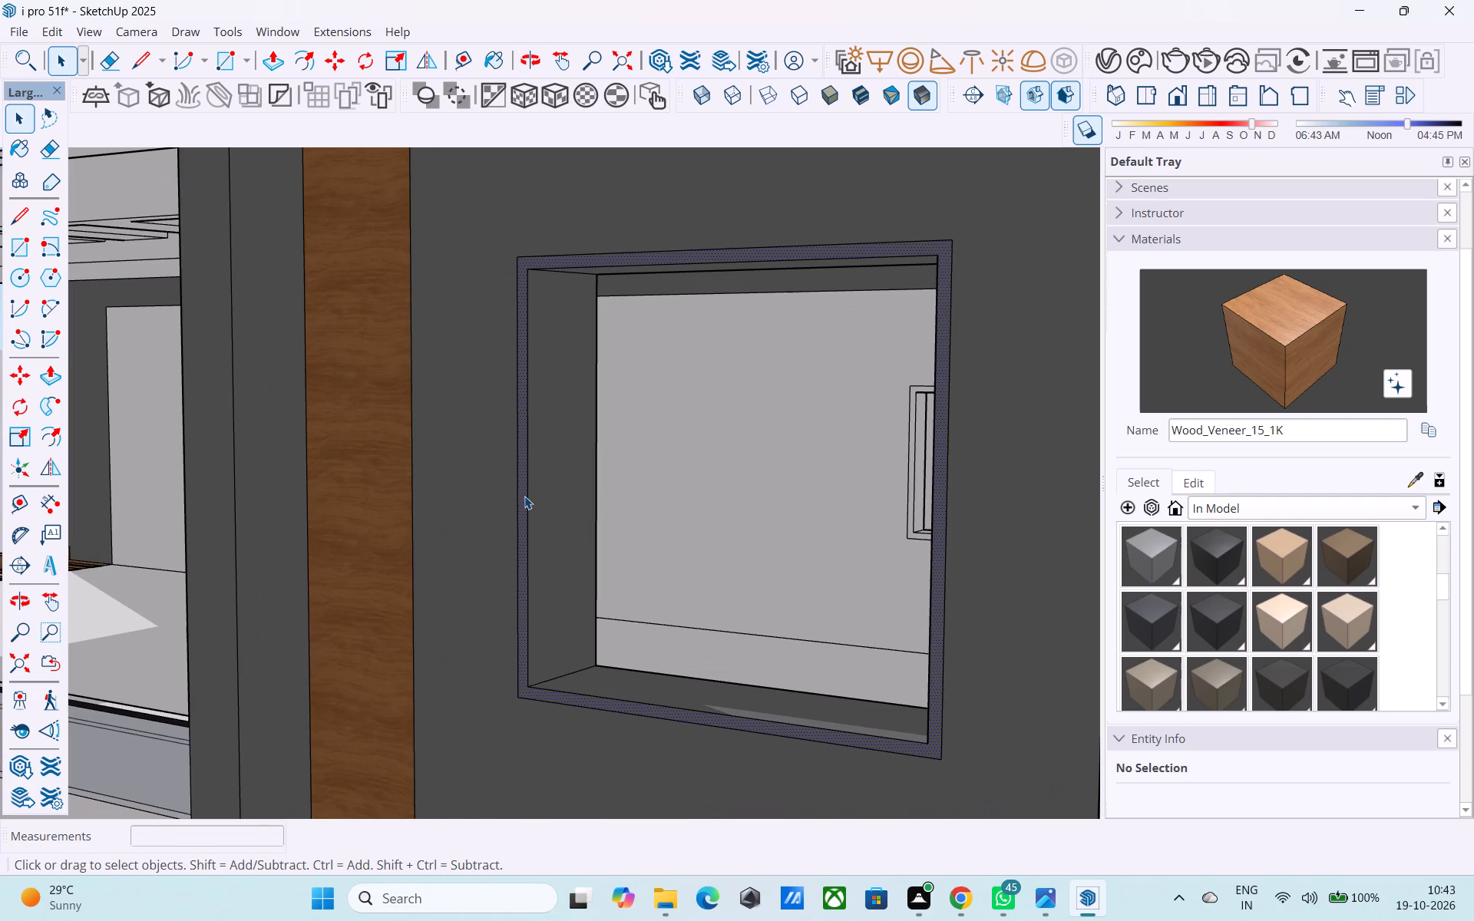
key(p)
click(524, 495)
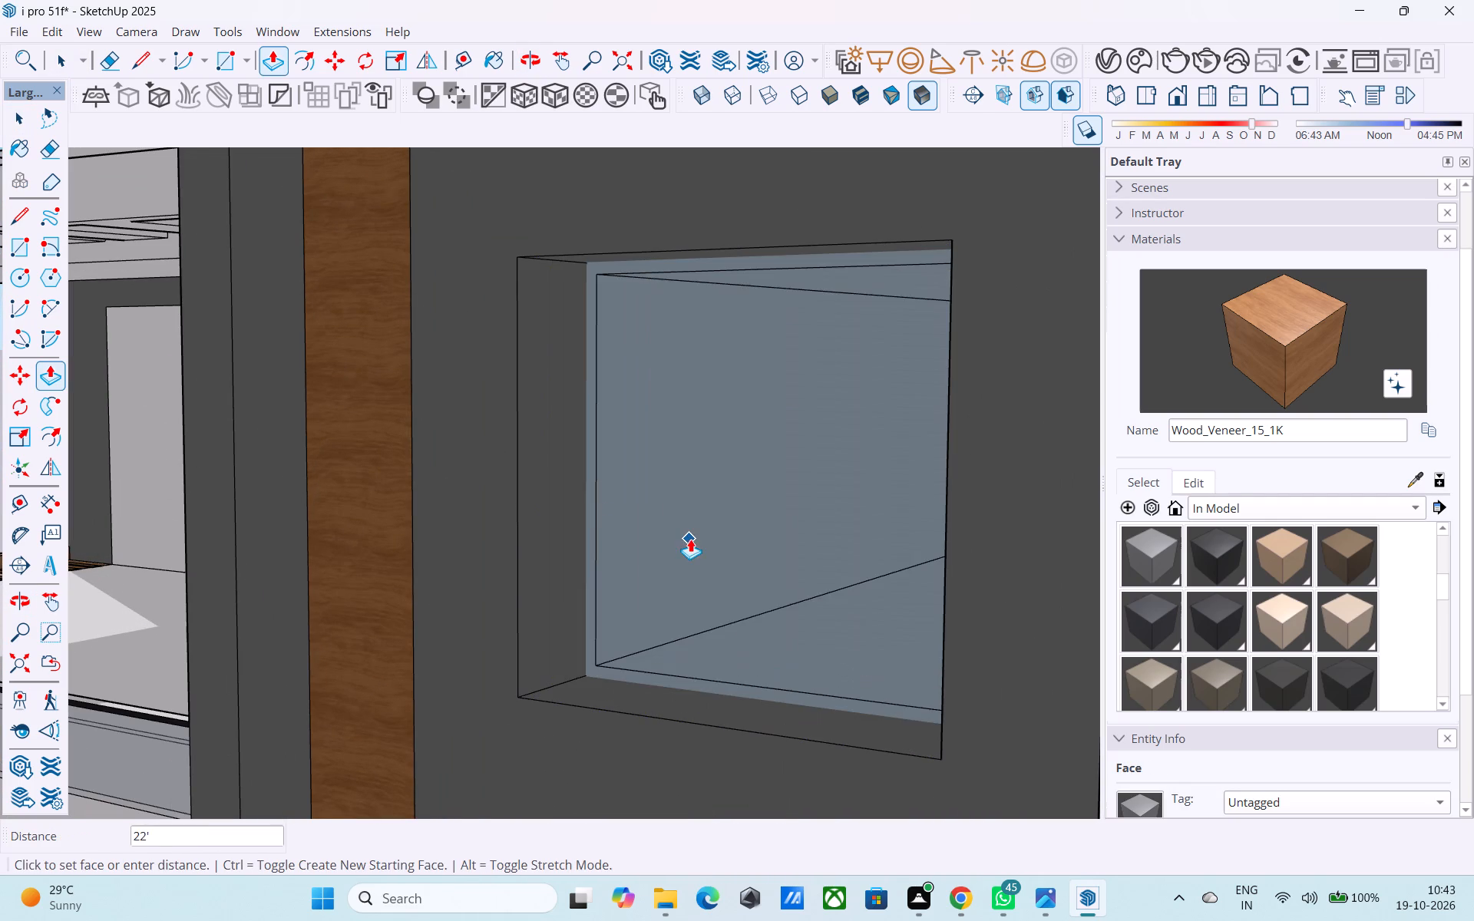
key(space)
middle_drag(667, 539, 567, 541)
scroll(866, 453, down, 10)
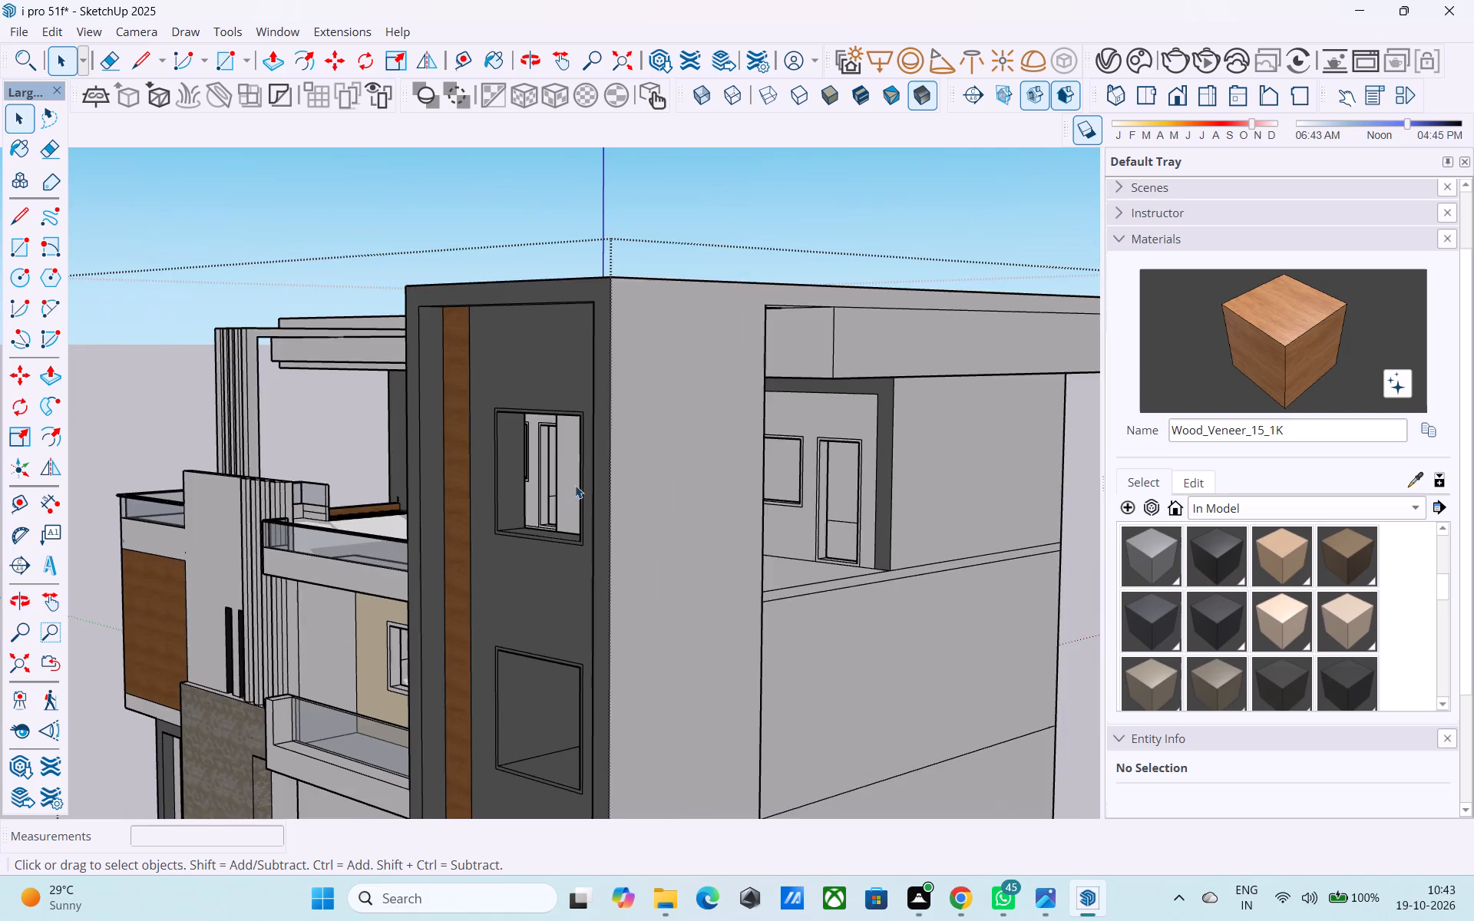
Push/Pull the inner side face of the end wall's upper window 5' 8" across to close the opening.
middle_drag(575, 485, 652, 476)
scroll(678, 451, up, 6)
click(759, 416)
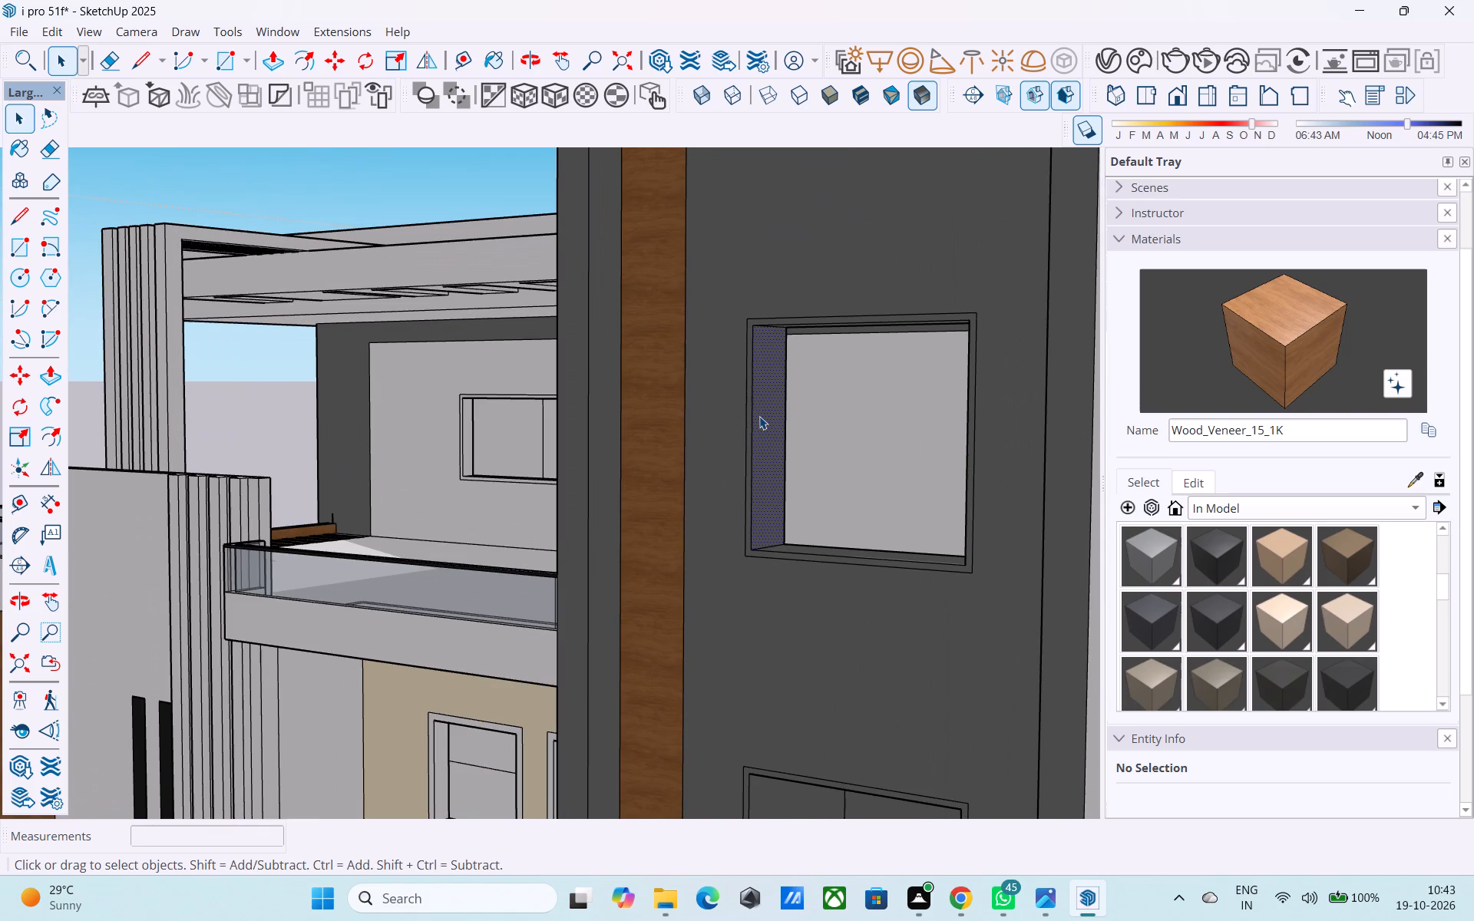
key(p)
click(759, 416)
click(988, 460)
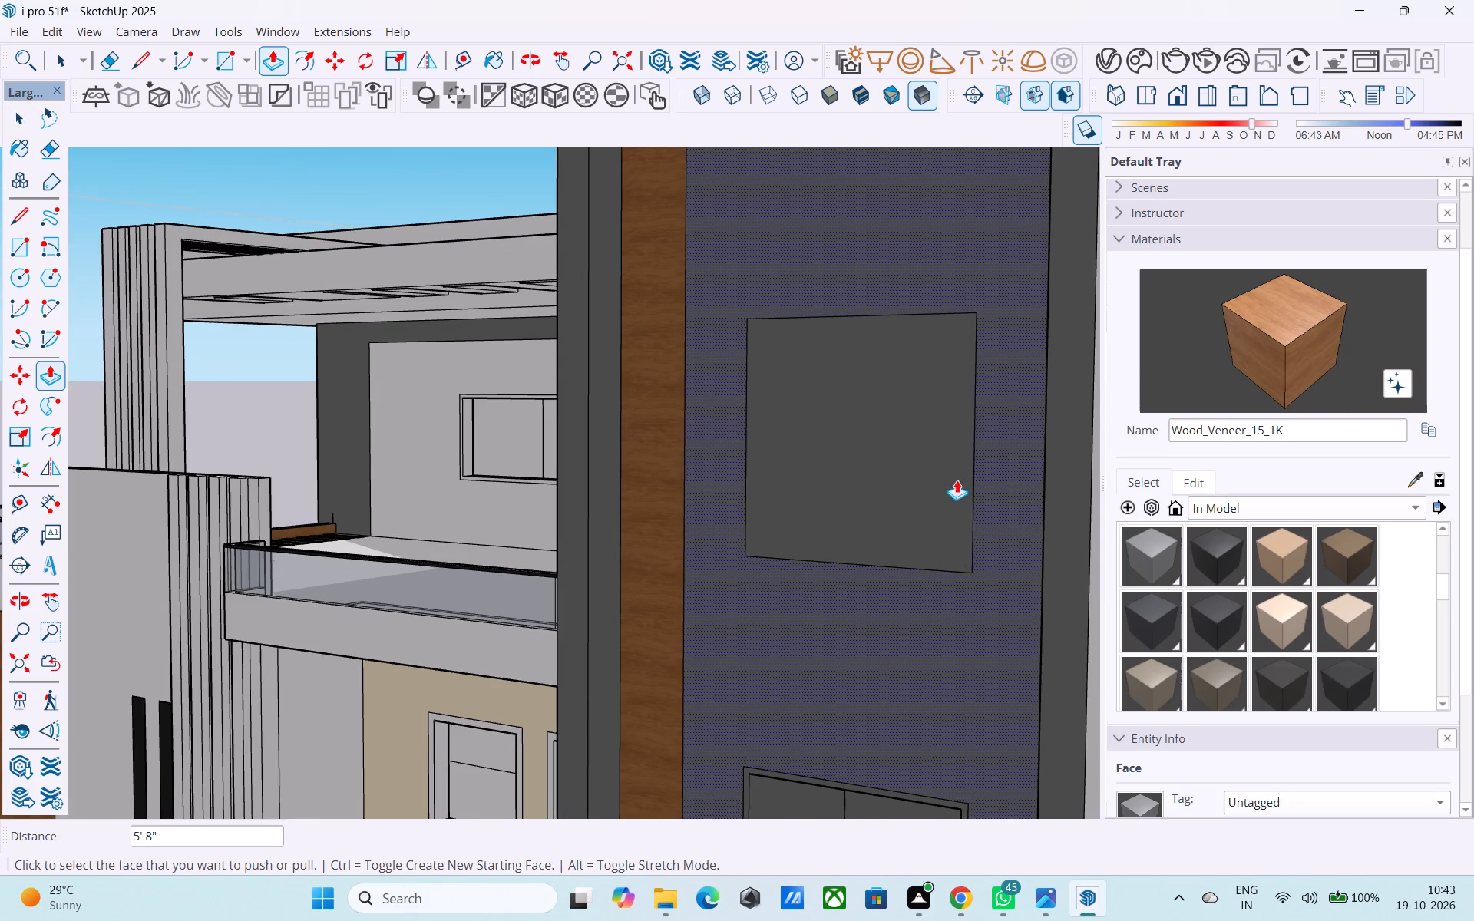
Push/Pull the inner side face of the end wall's lower window 5' 8" across to close the opening.
scroll(919, 470, down, 10)
scroll(874, 624, up, 5)
middle_drag(791, 604, 753, 598)
scroll(626, 563, up, 4)
click(707, 534)
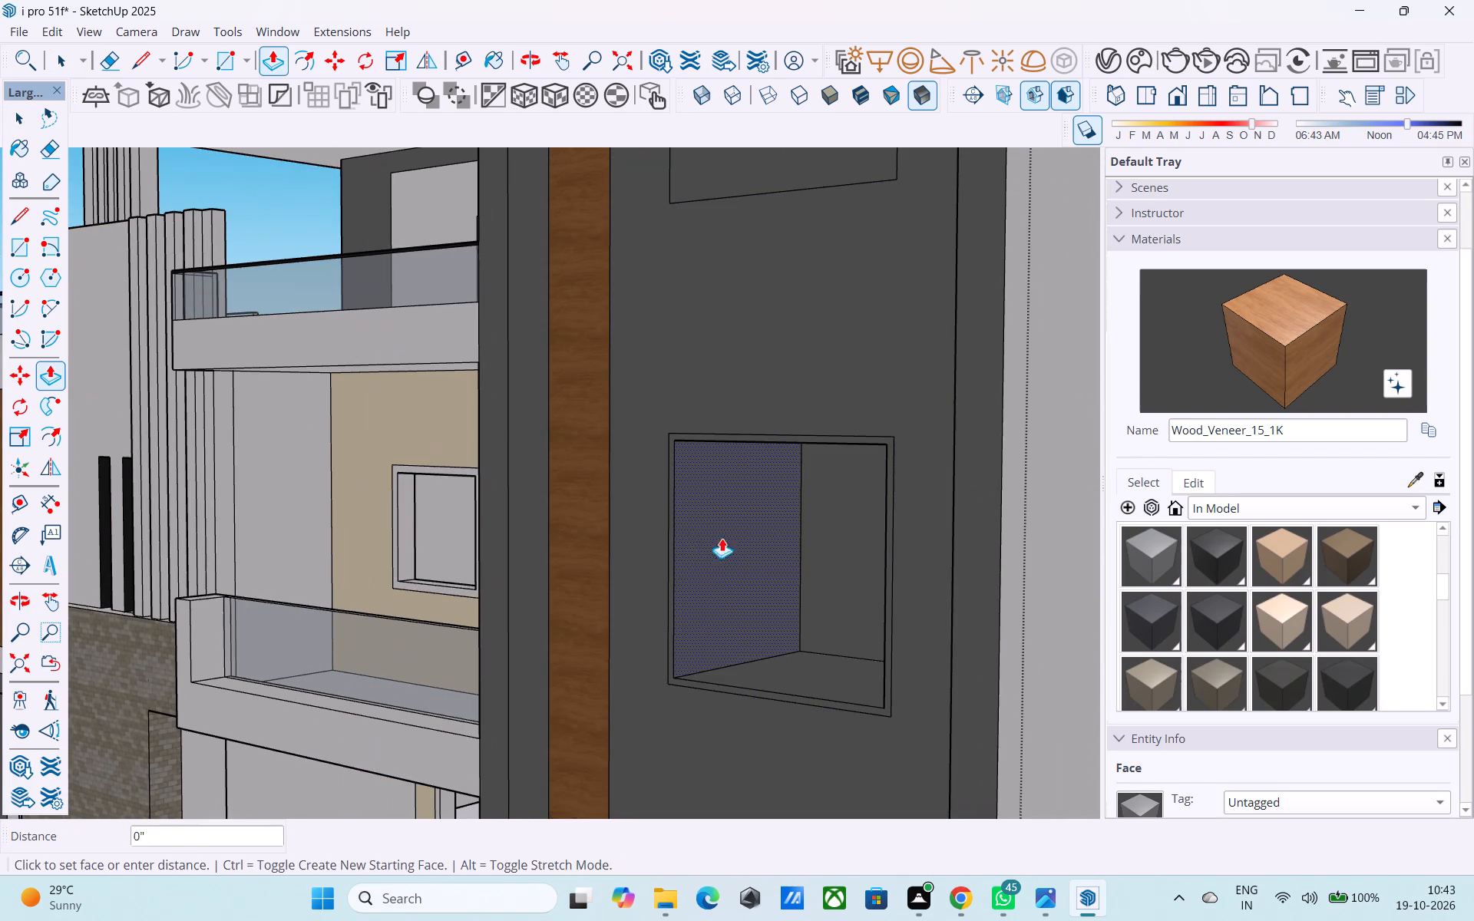
click(933, 563)
Erase the leftover outlines of both closed windows from the end wall's dark panel.
scroll(790, 576, down, 8)
middle_drag(812, 632, 941, 671)
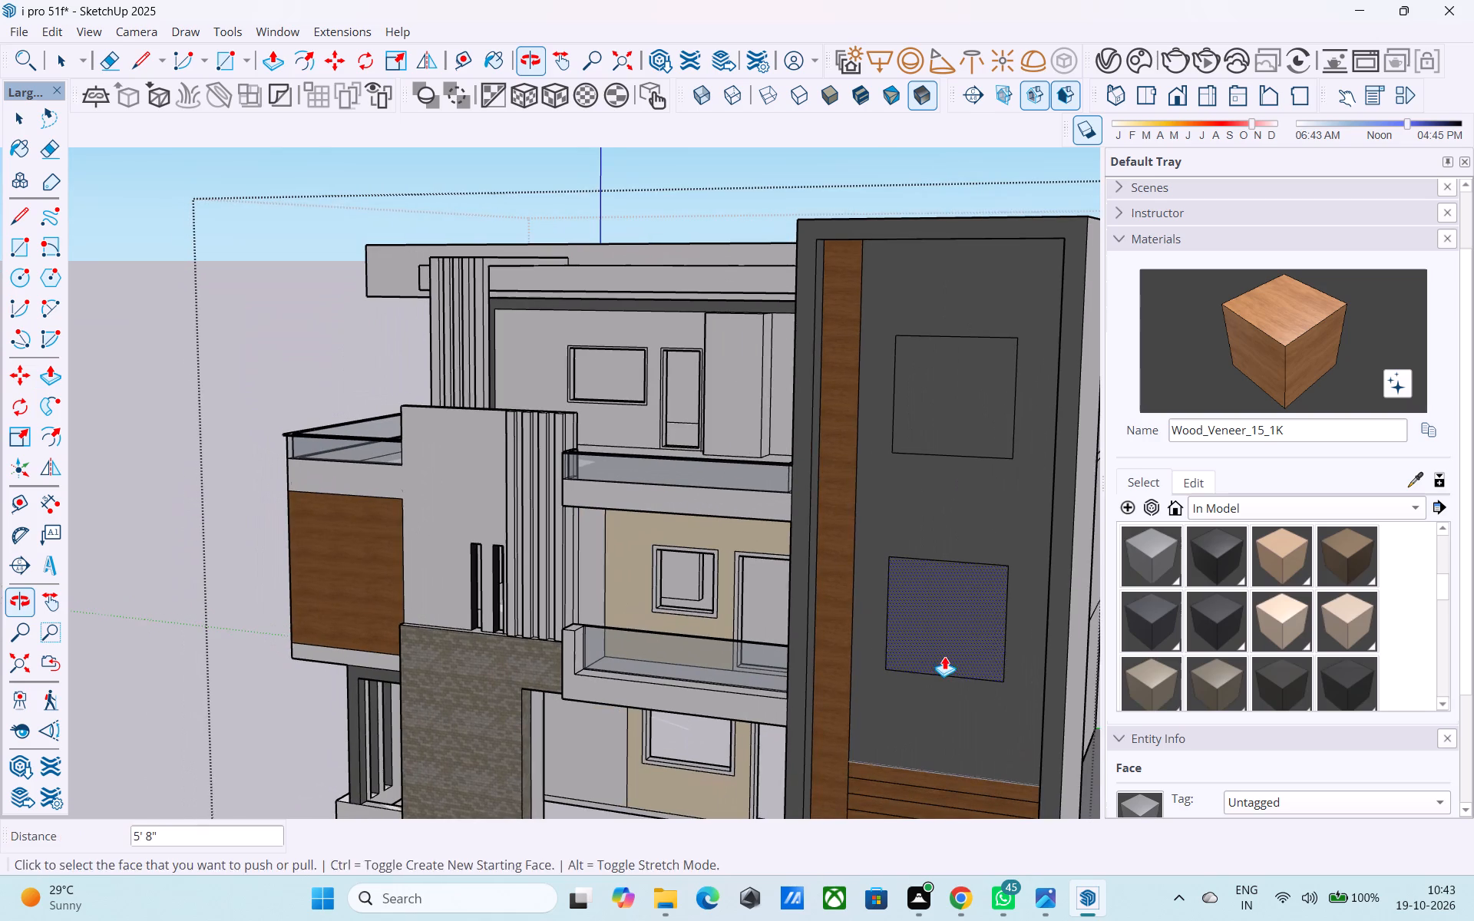
key(e)
drag(936, 537, 902, 609)
drag(874, 648, 911, 668)
drag(930, 673, 935, 700)
drag(1014, 633, 1000, 637)
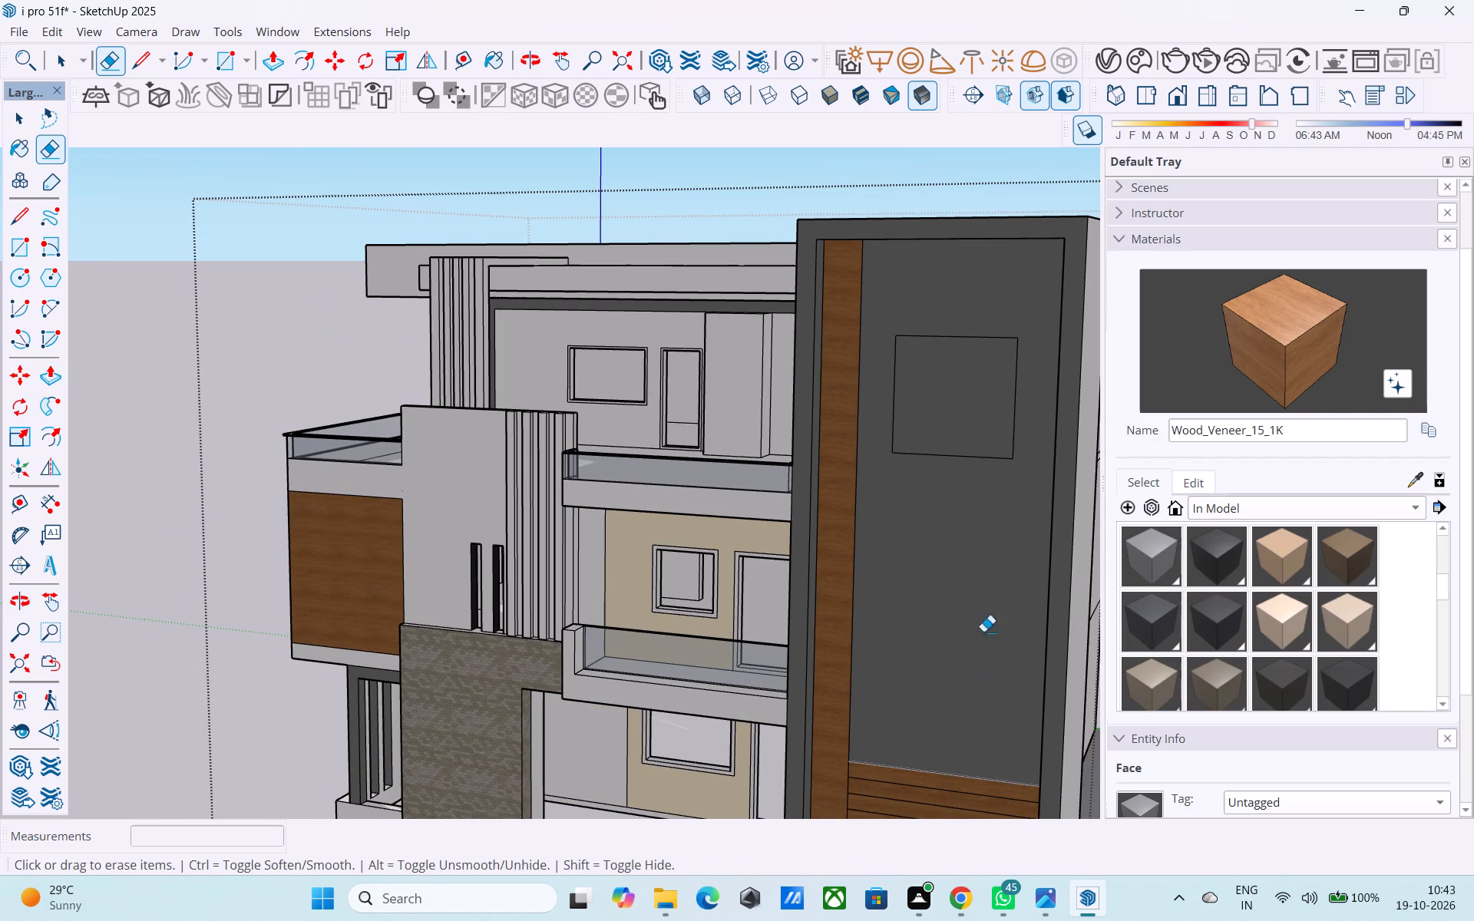
drag(998, 333, 940, 499)
drag(1030, 419, 864, 414)
Draw a narrow vertical 1' by 6' rectangle on the end wall's dark panel, near the wood strip at first-floor height.
scroll(926, 462, down, 4)
middle_drag(924, 464, 792, 495)
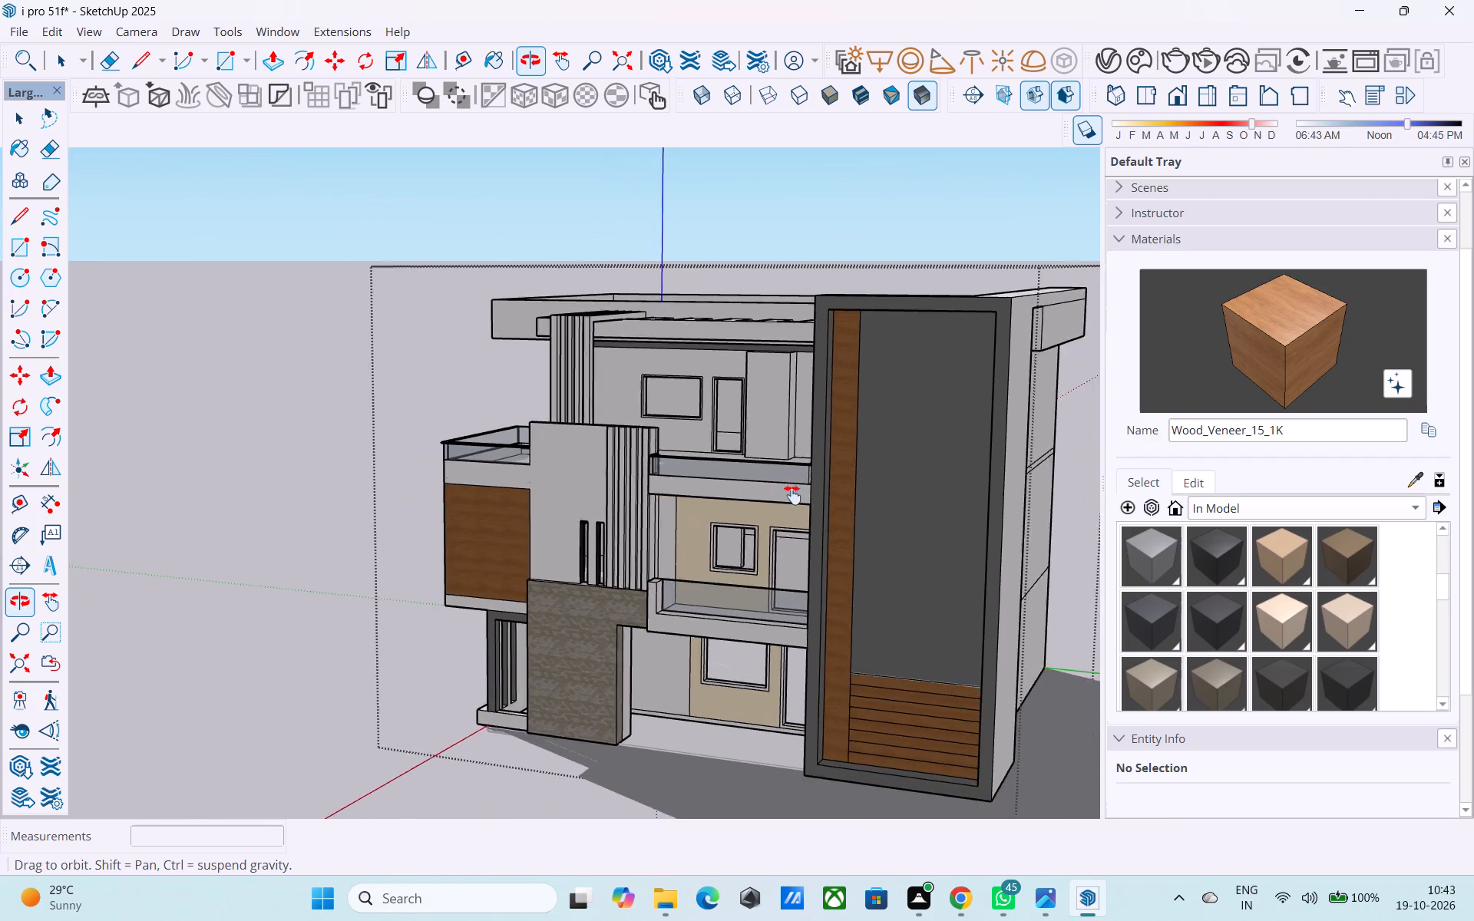
middle_drag(792, 495, 820, 527)
scroll(846, 516, up, 3)
key(space)
text(r)
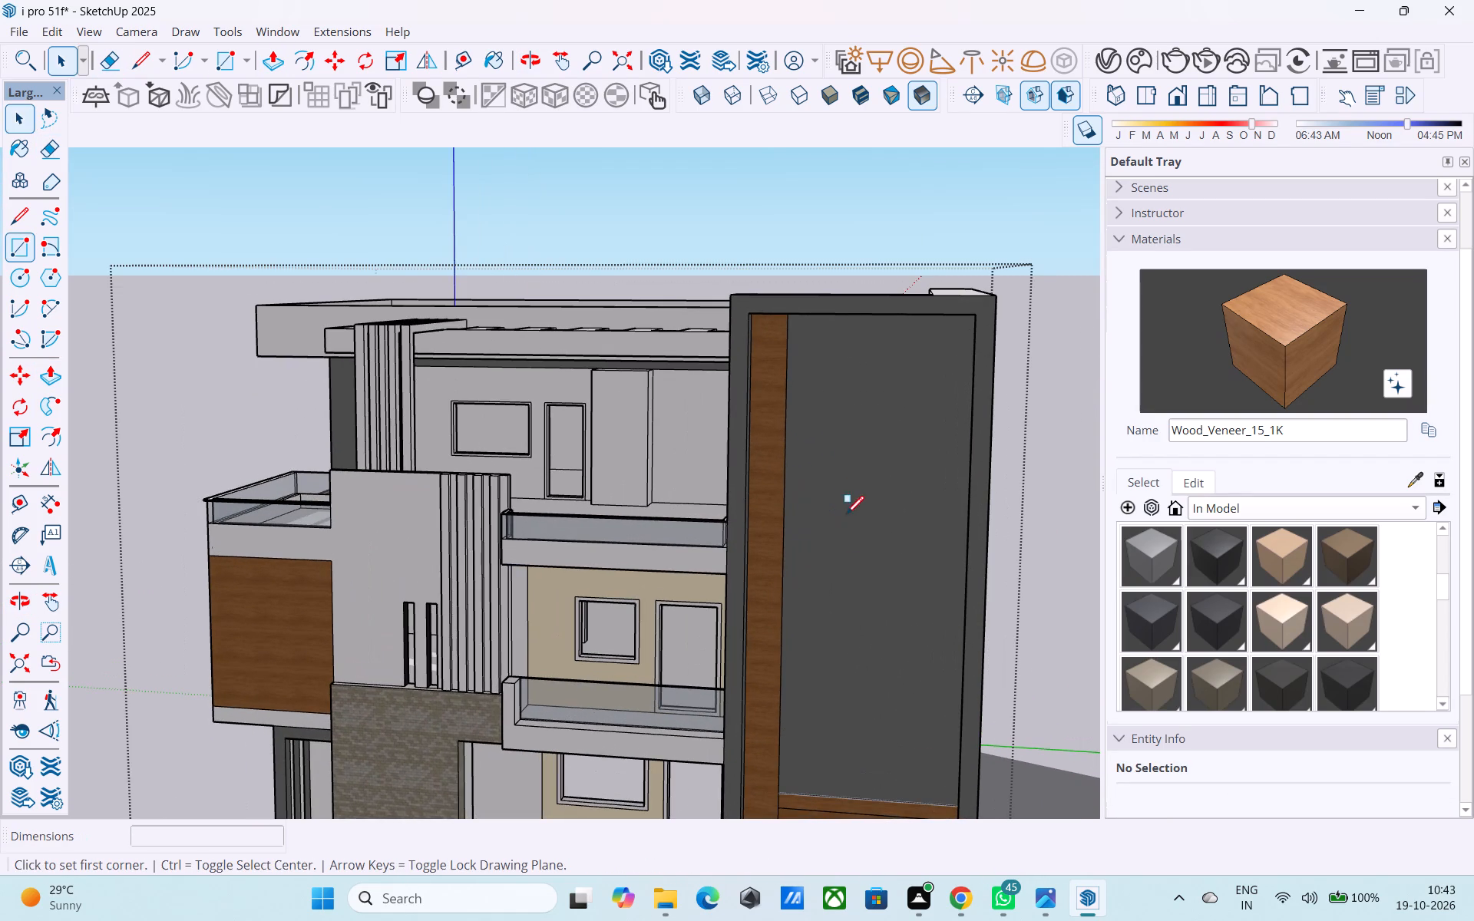
middle_drag(811, 637, 869, 600)
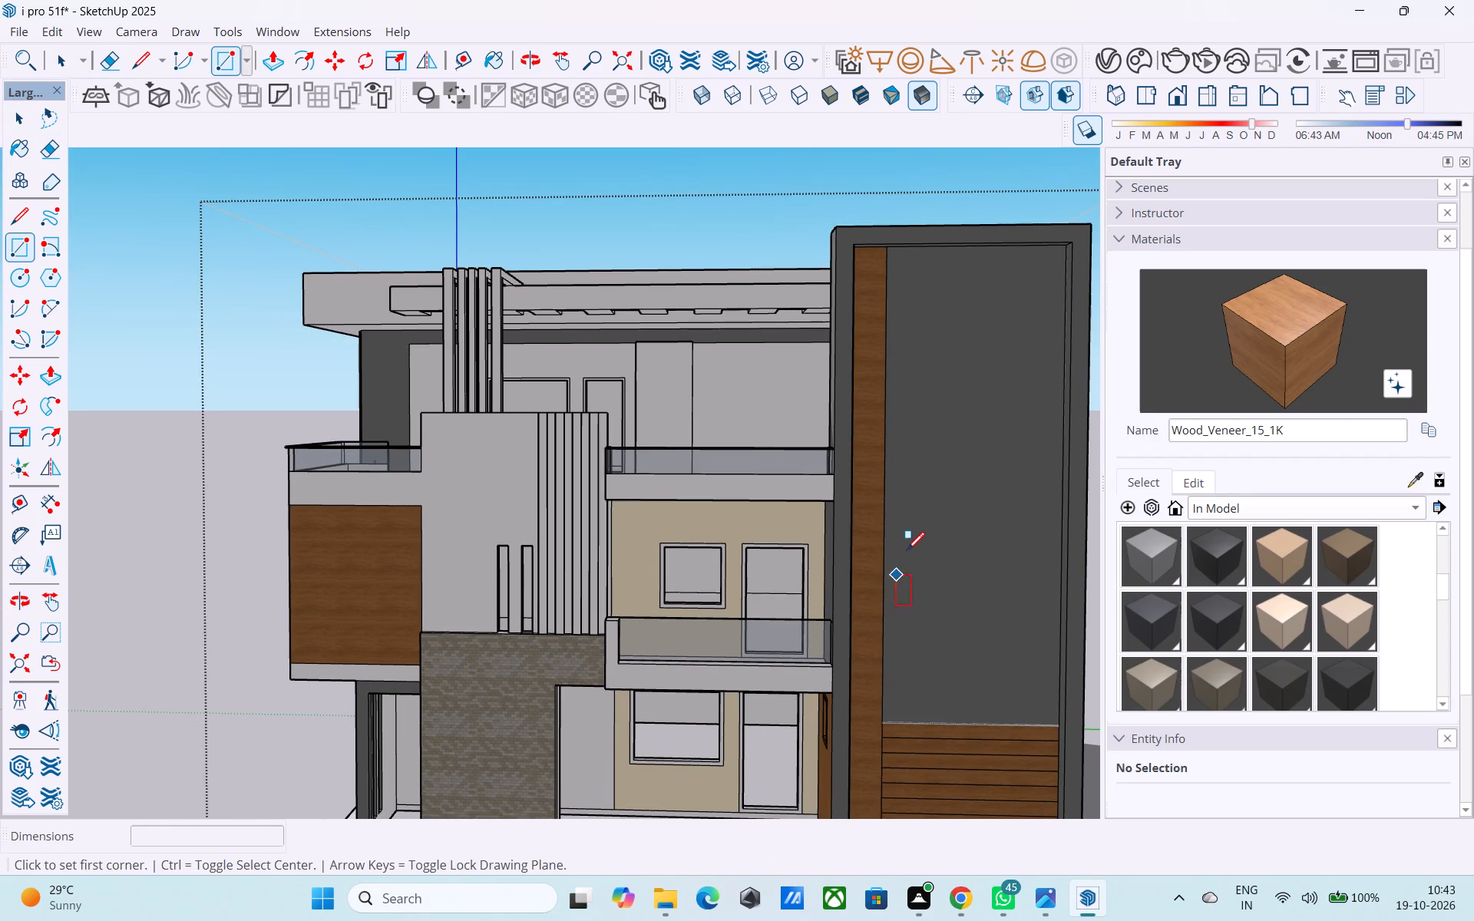
click(906, 527)
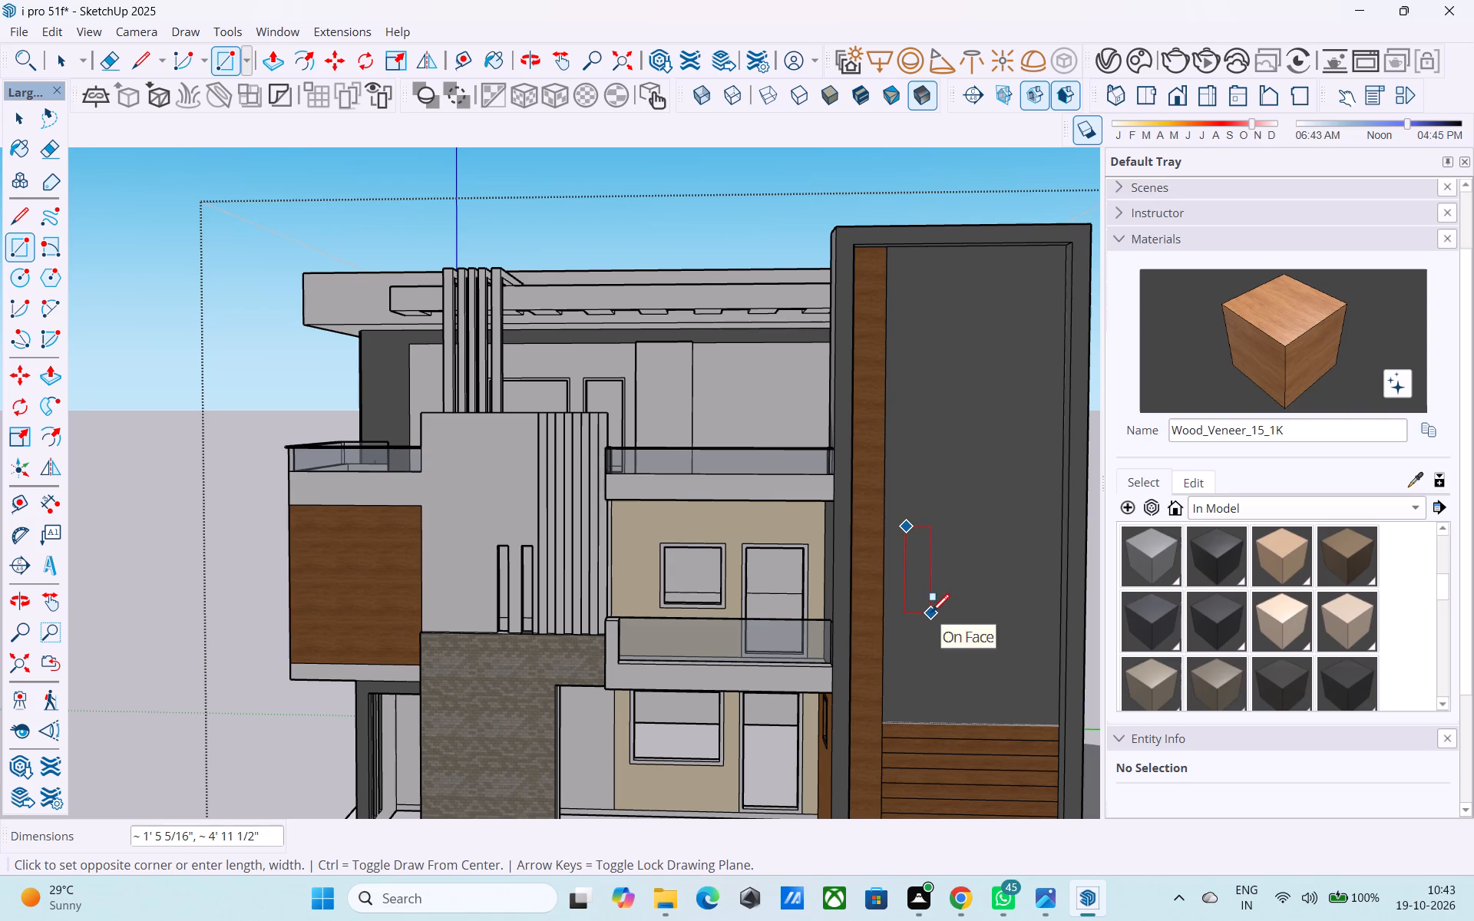
text(1',6')
key(Return)
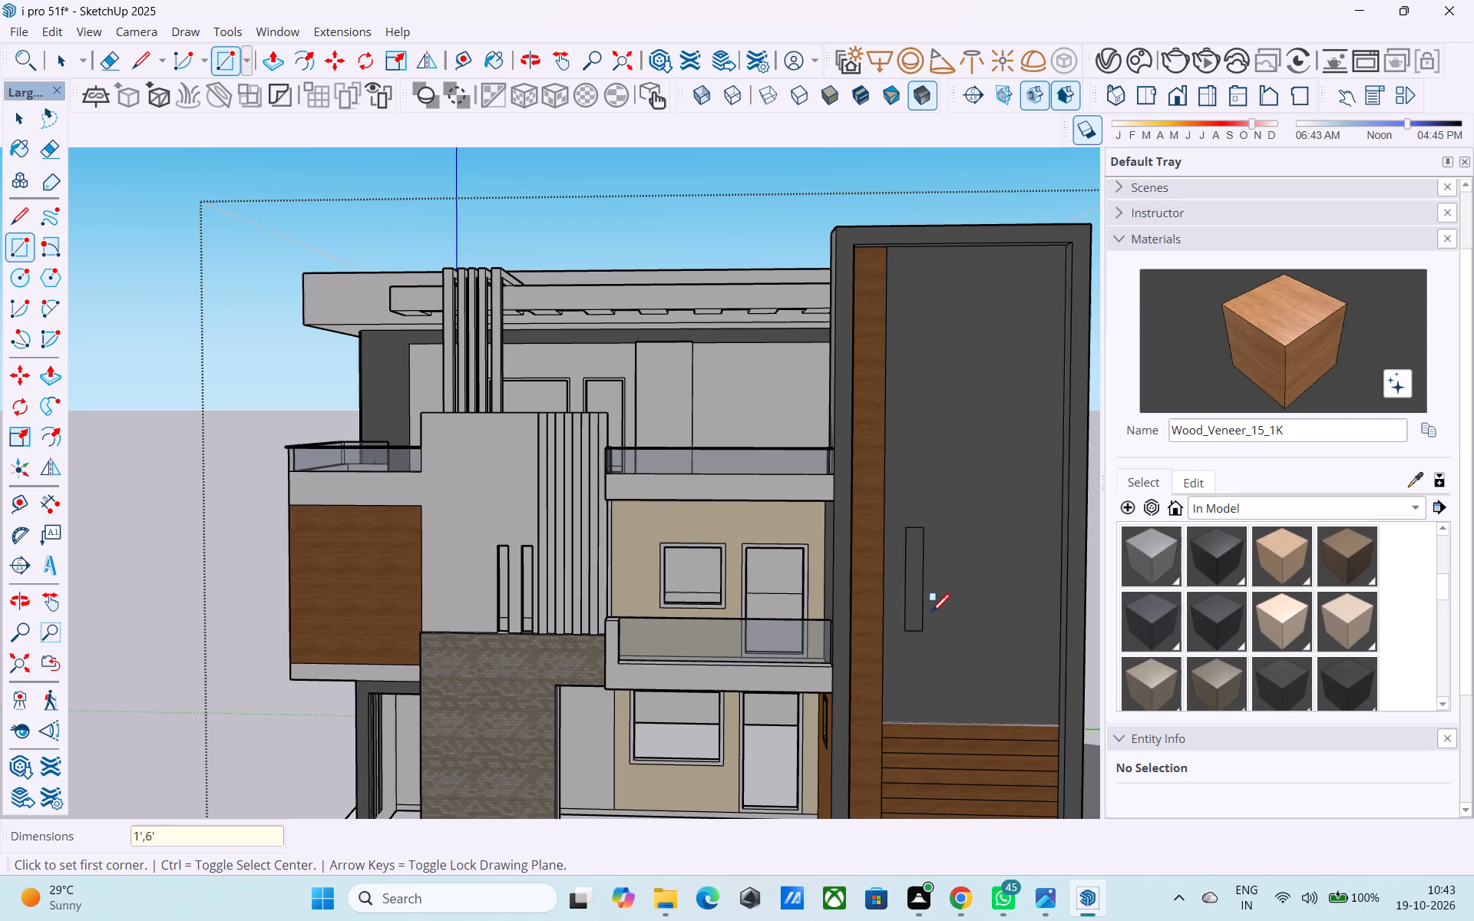
Copy the narrow rectangle twice horizontally for an evenly spaced row of three, with the farthest copy about 4' from the original.
key(space)
click(918, 604)
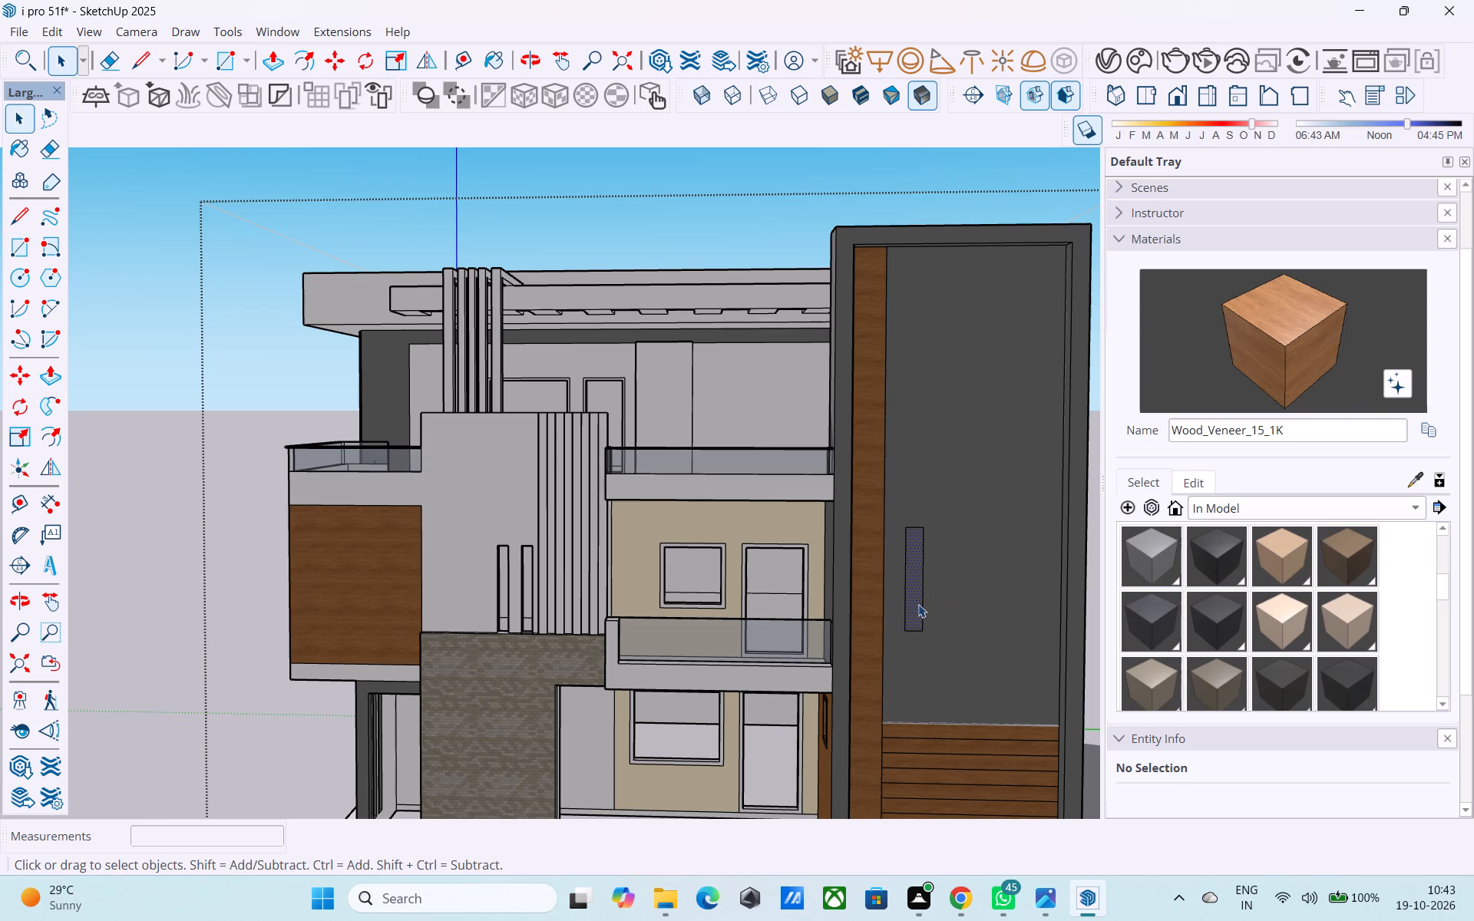
key(m)
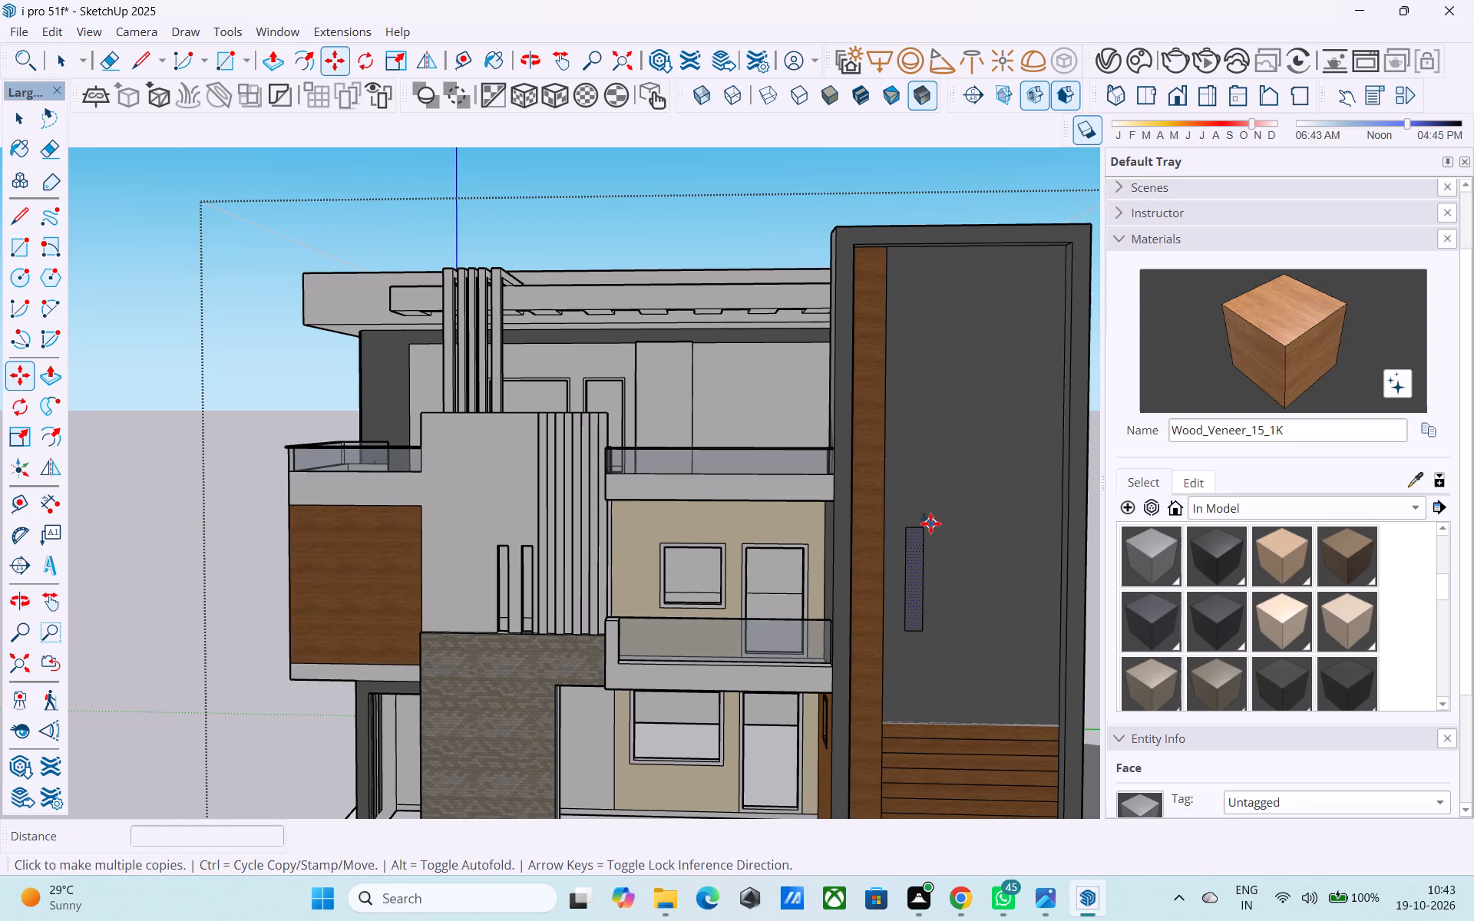
scroll(930, 523, up, 5)
click(892, 528)
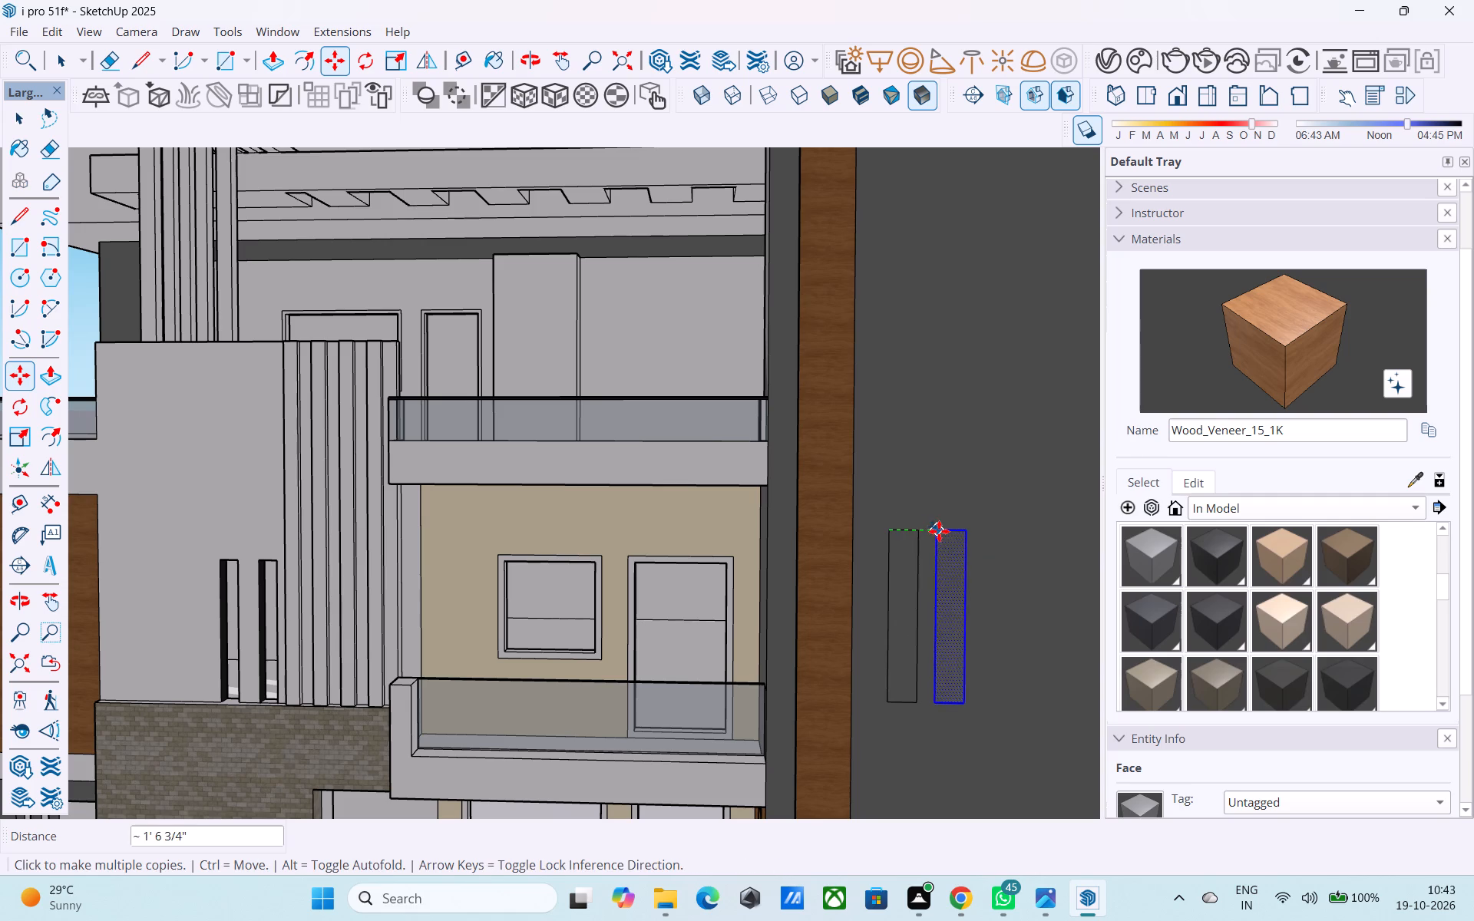
click(944, 530)
click(947, 529)
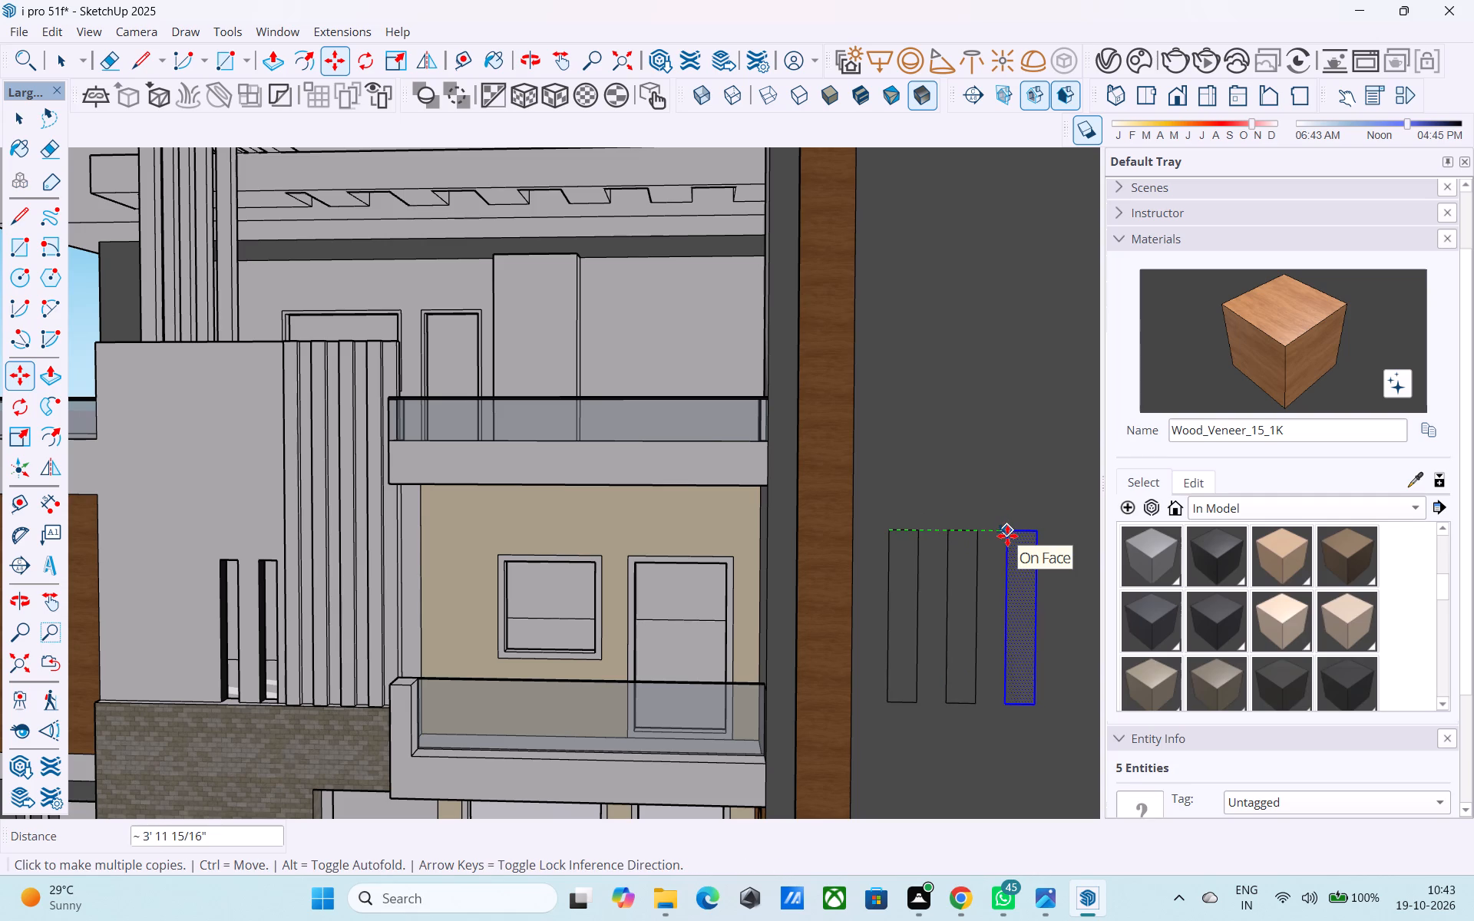
click(1007, 536)
key(space)
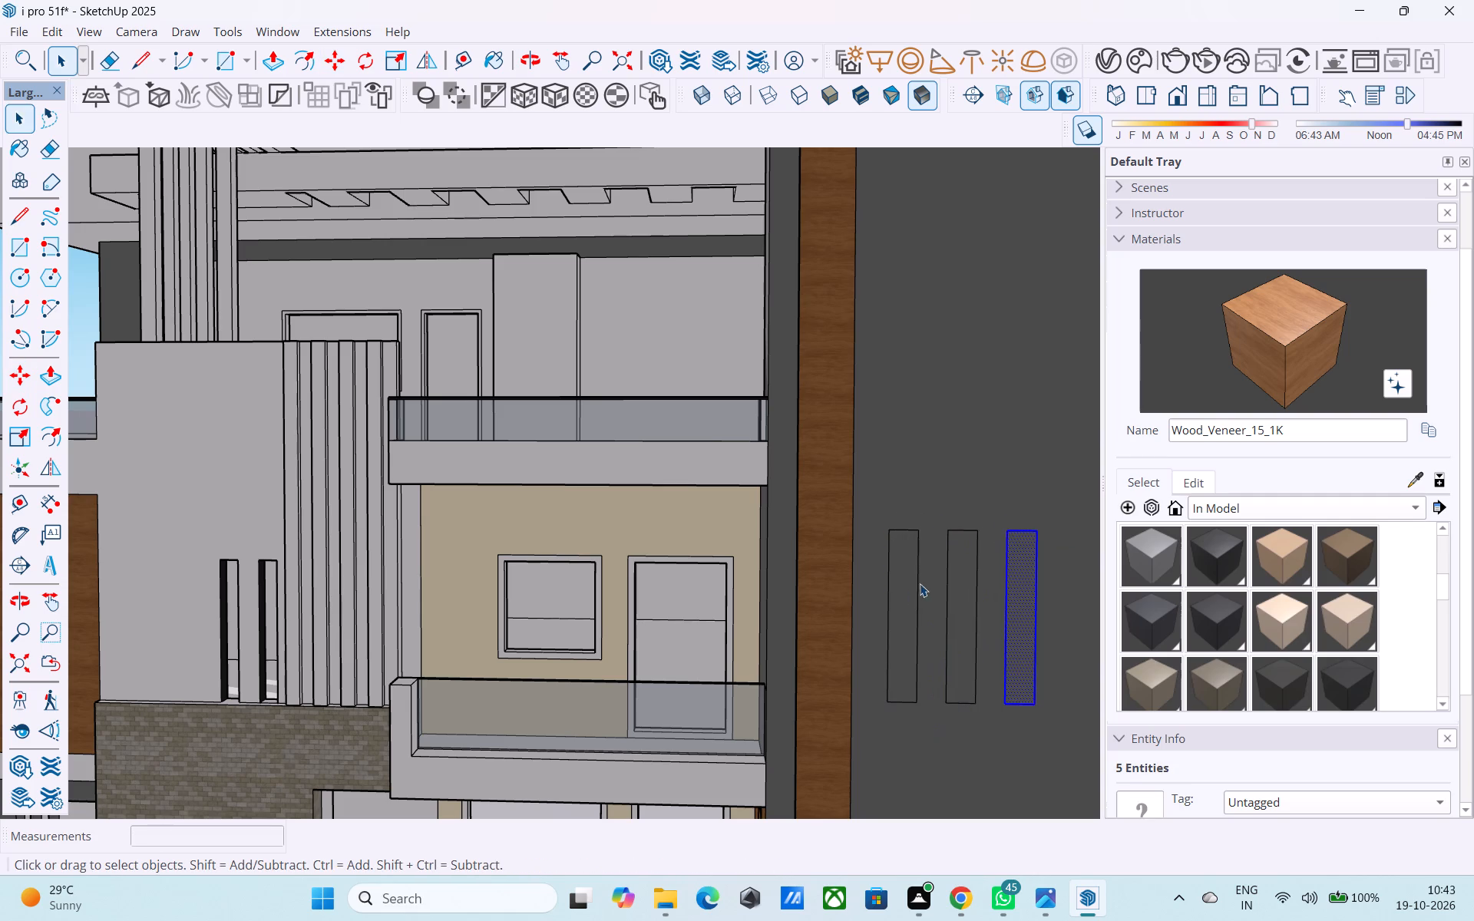
Select all three narrow rectangles and copy them about 10' 9" straight up to the end wall's top-floor level.
click(902, 596)
click(957, 612)
shift+click(1010, 604)
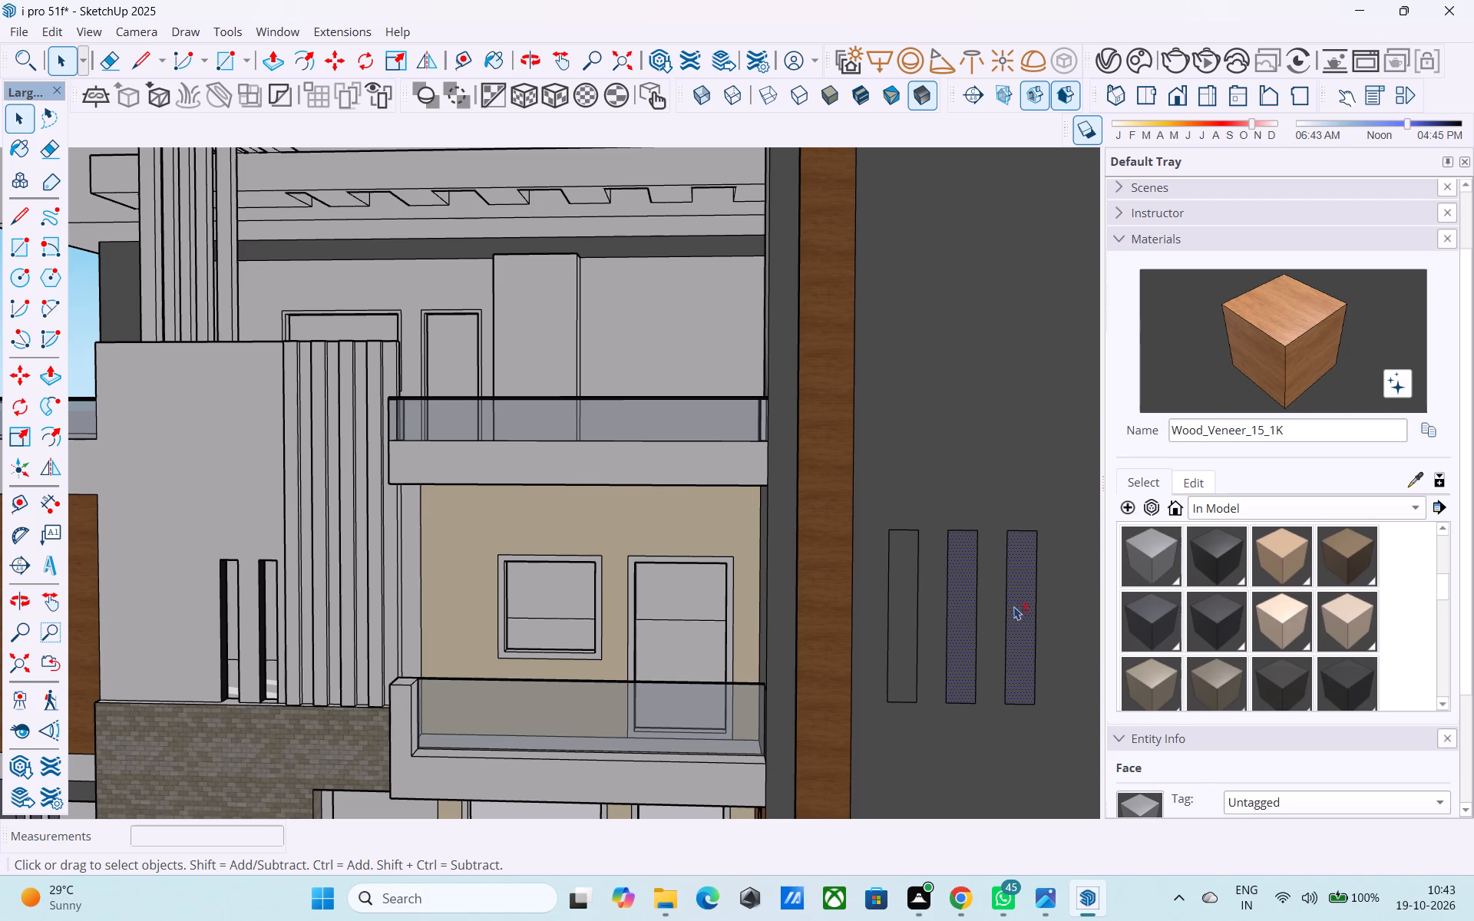
shift+click(898, 613)
shift+scroll(907, 610, down, 5)
key(m)
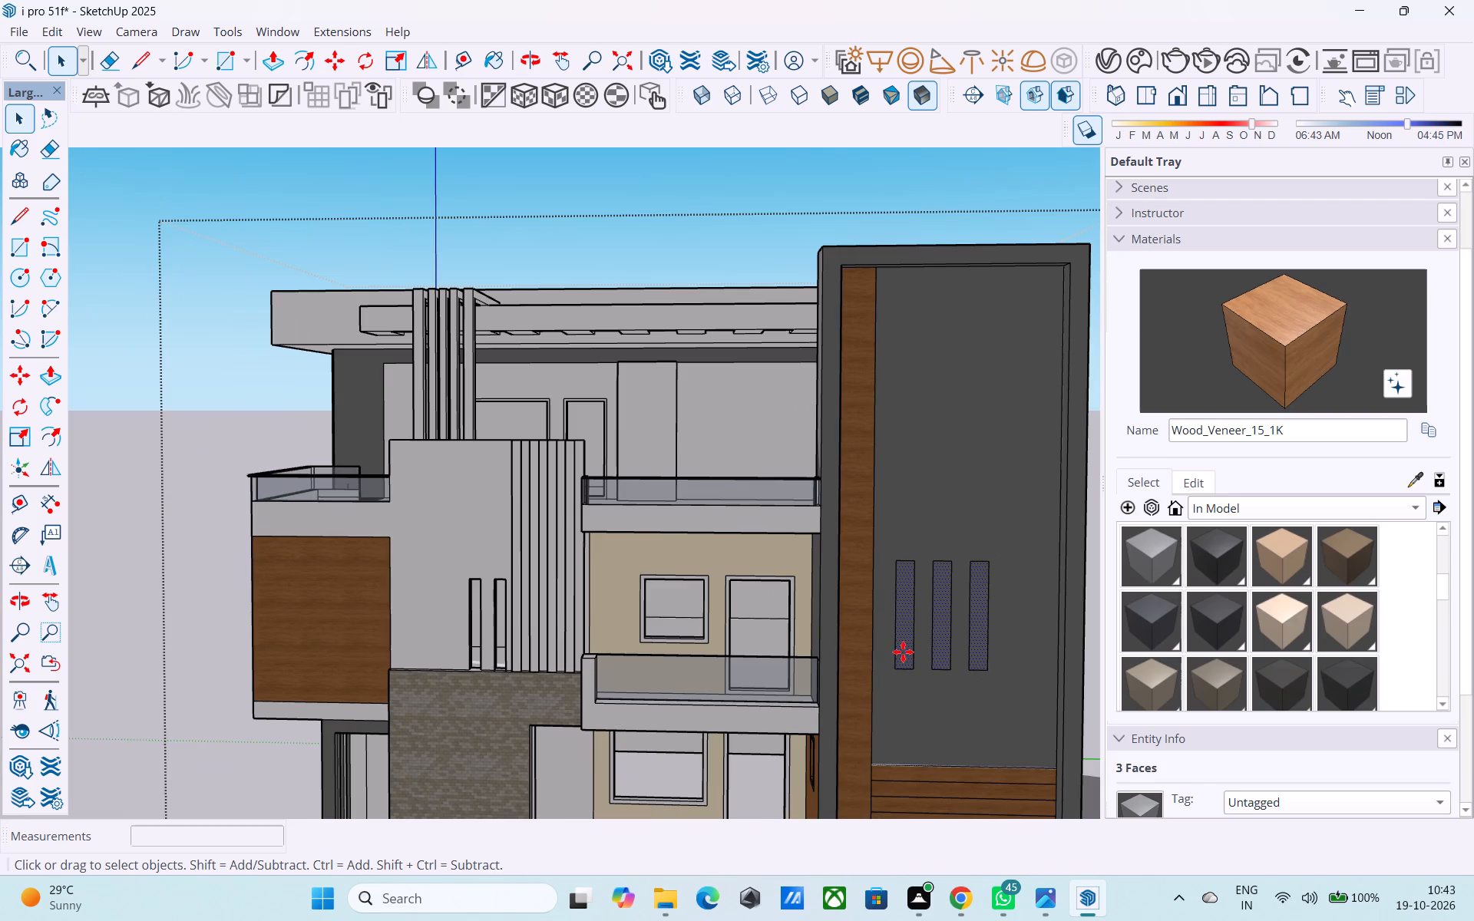
click(892, 673)
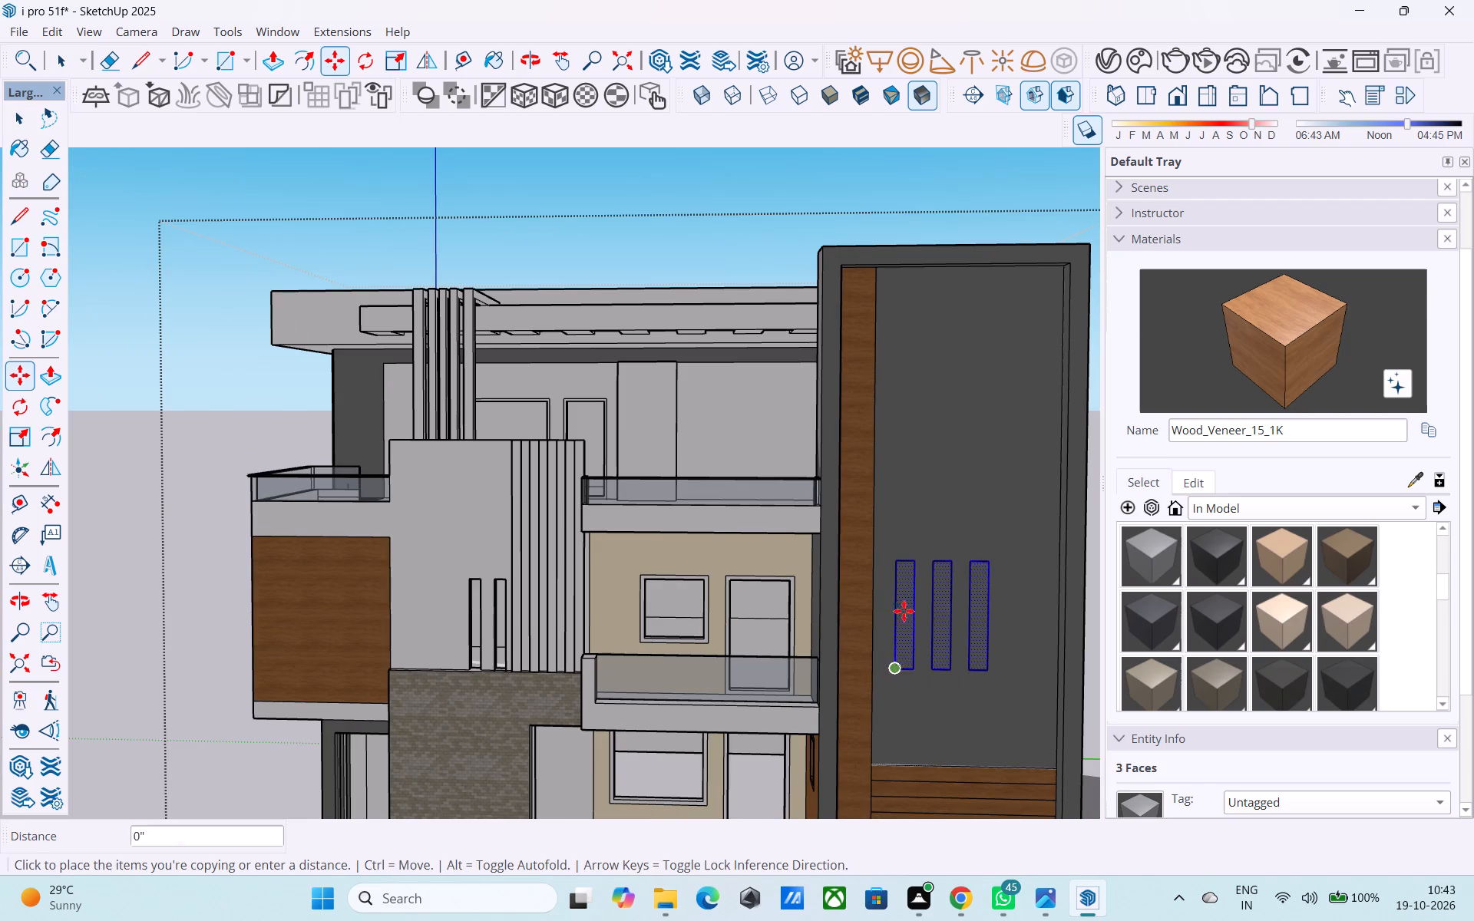
click(892, 474)
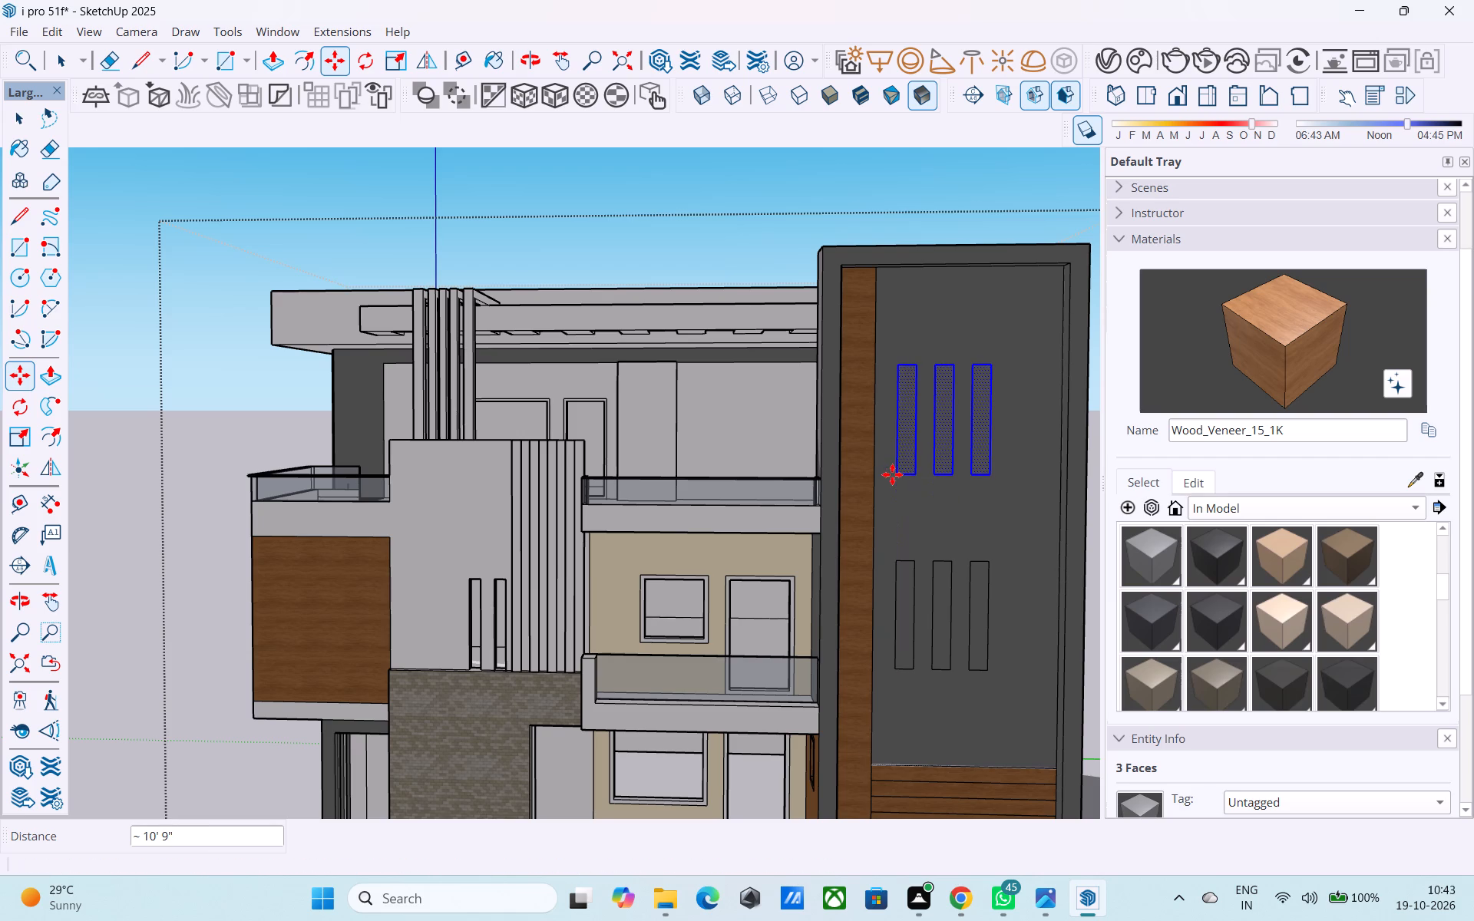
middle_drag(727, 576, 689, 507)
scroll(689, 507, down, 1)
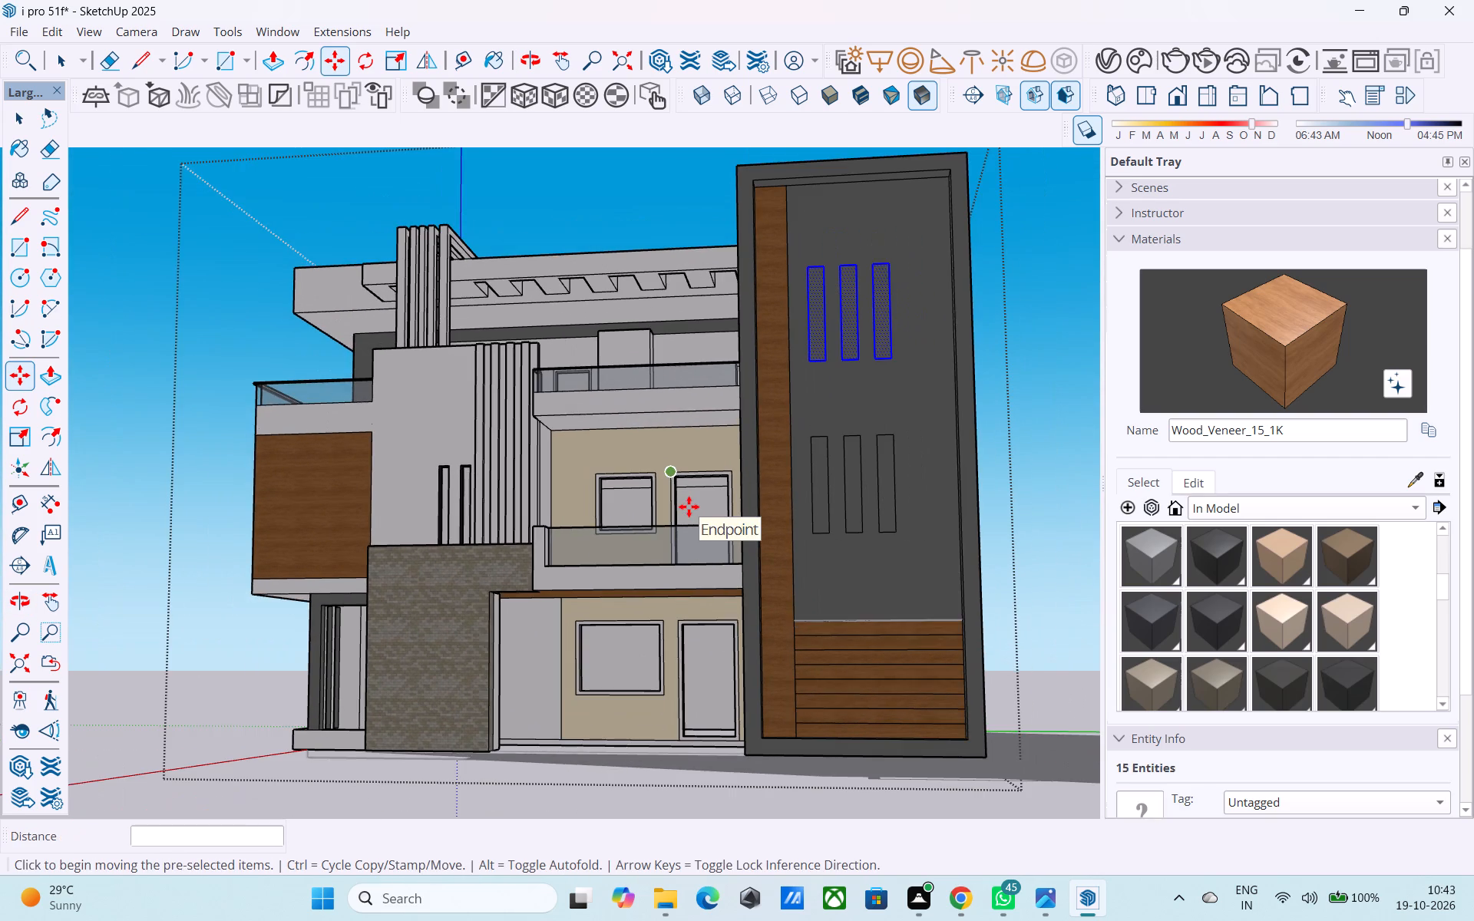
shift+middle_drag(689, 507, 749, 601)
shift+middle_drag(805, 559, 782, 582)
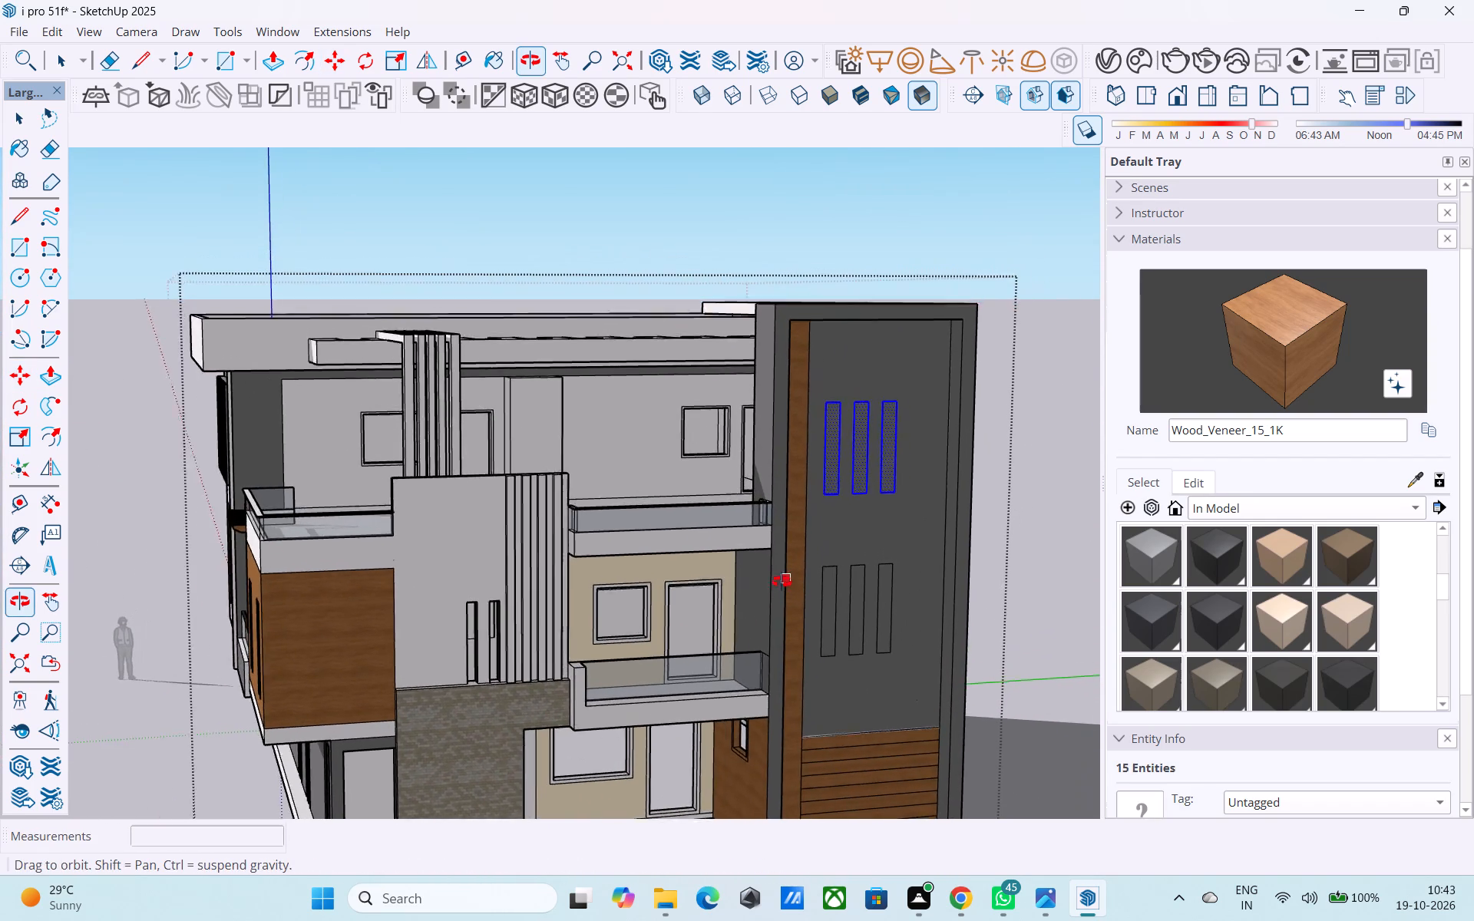
Push the top-floor narrow rectangle nearest the vertical wood strip about 1' 1" into the end wall.
shift+middle_drag(782, 582, 835, 612)
scroll(984, 569, up, 1)
key(space)
middle_drag(980, 566, 940, 556)
scroll(940, 556, down, 3)
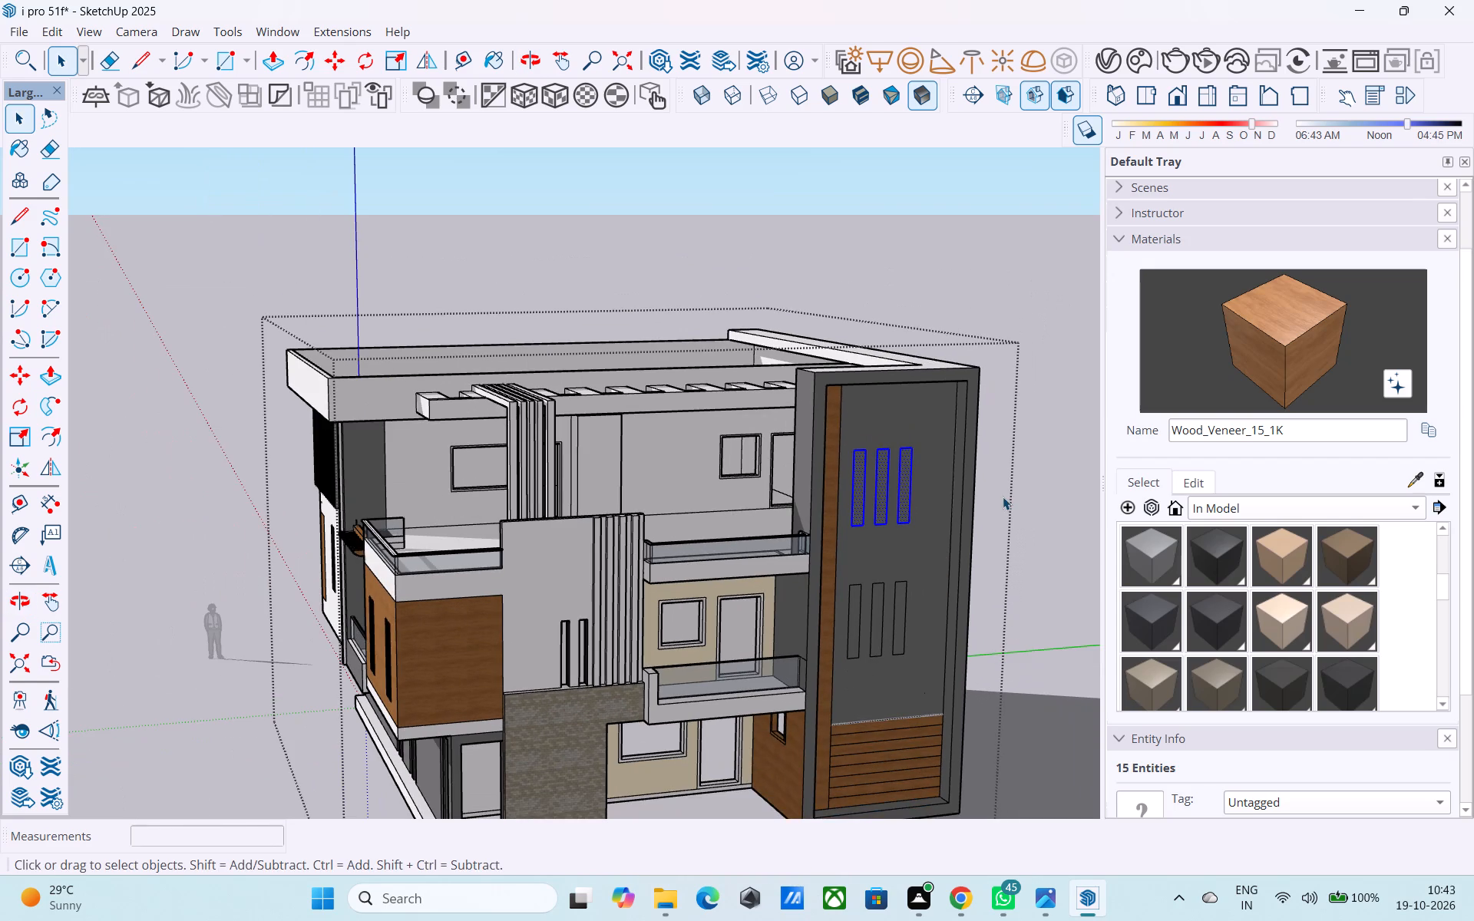
click(851, 494)
scroll(848, 497, up, 6)
click(862, 499)
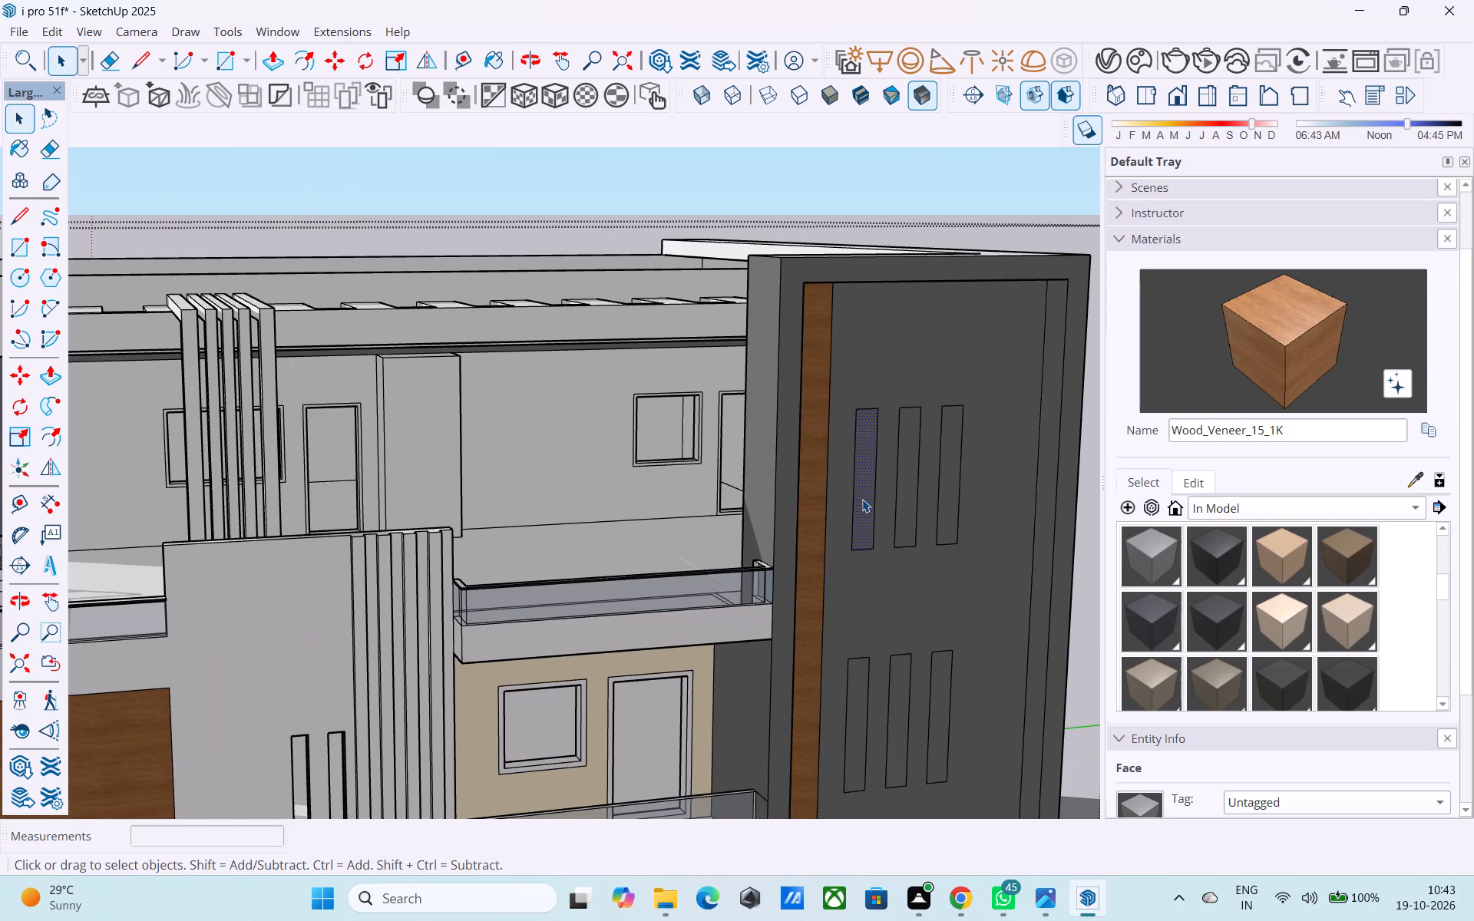
key(p)
click(862, 499)
scroll(856, 481, up, 1)
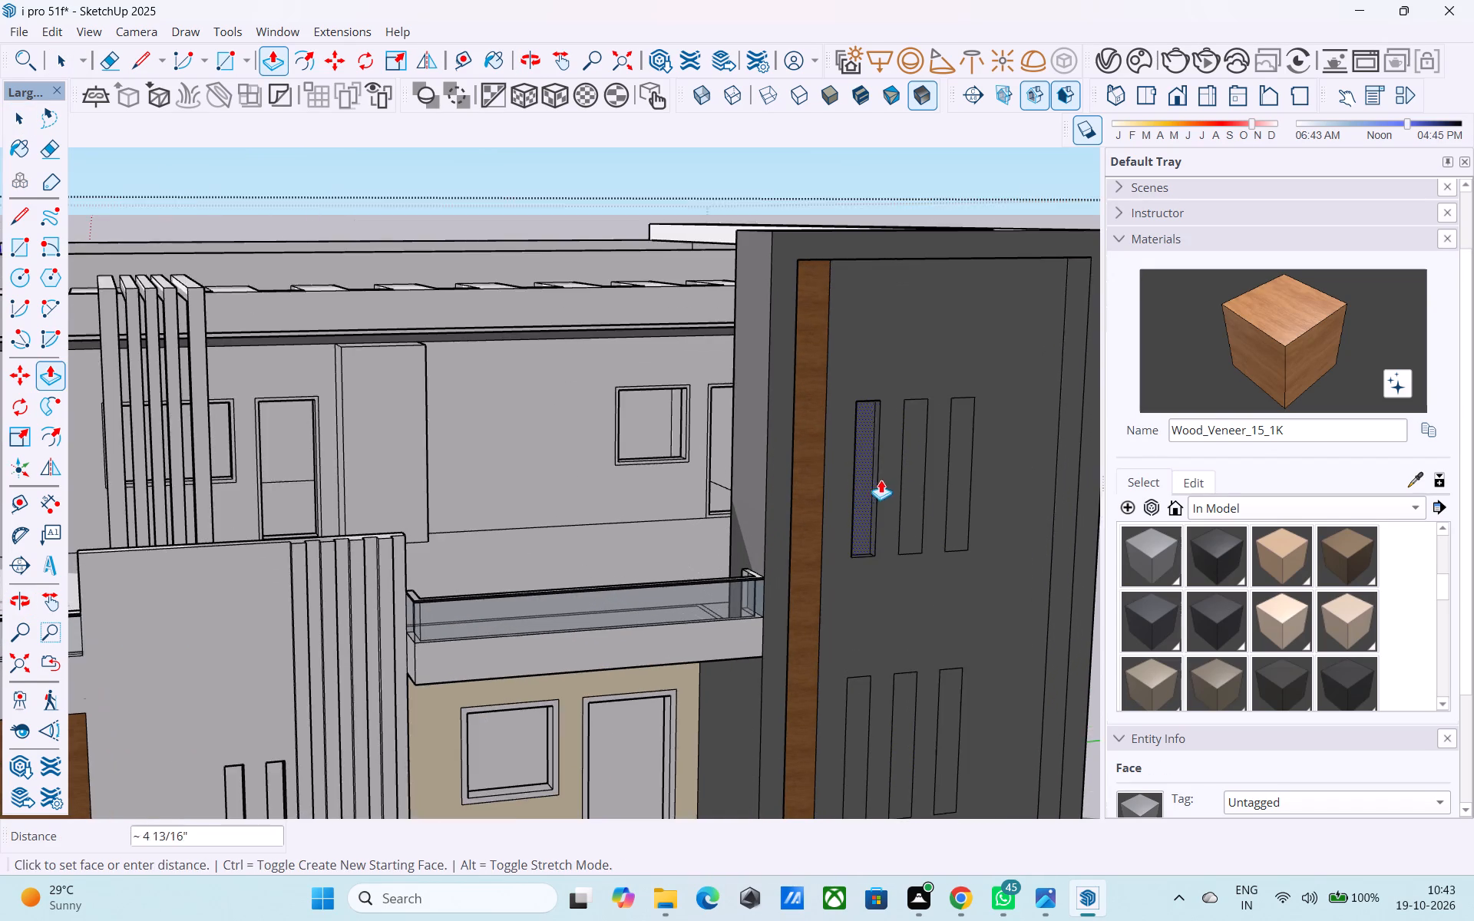
scroll(883, 479, up, 4)
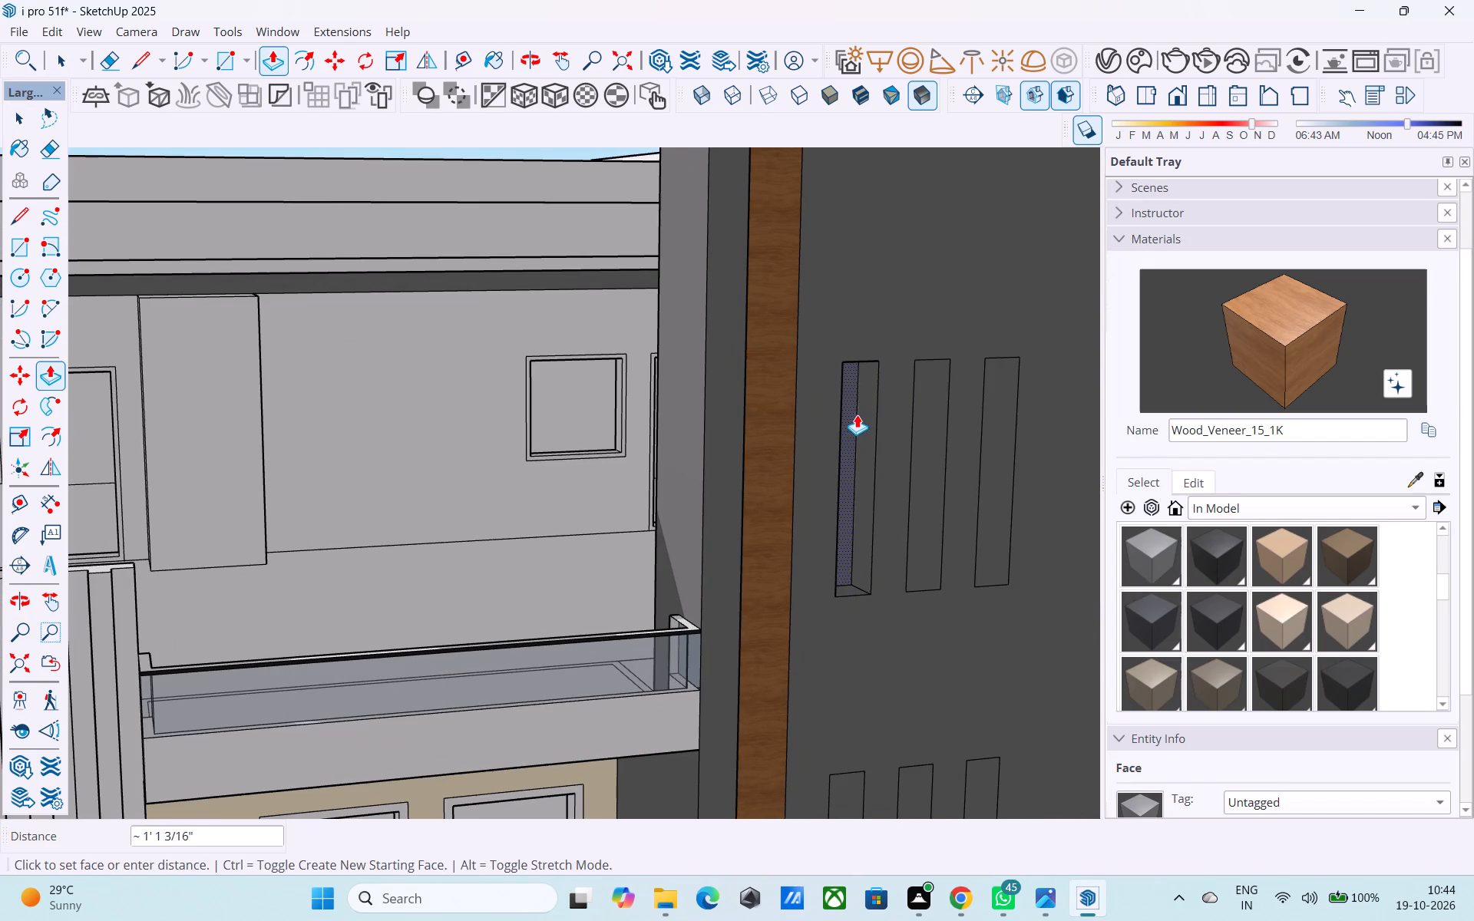
click(851, 410)
Recess the other two top-floor rectangles and all three first-floor rectangles by the same depth.
key(space)
click(929, 460)
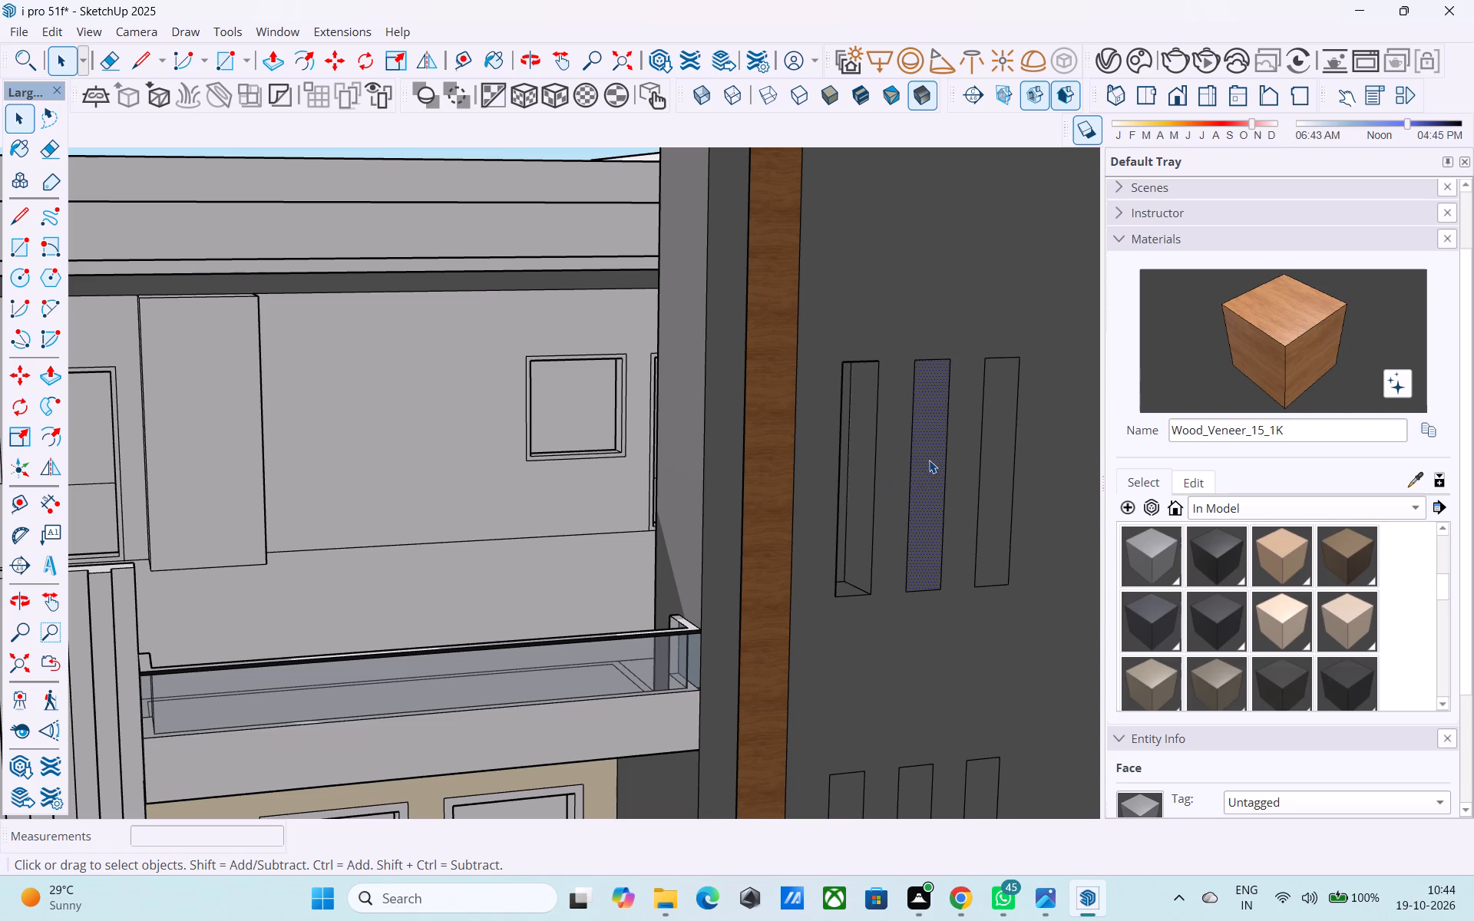
key(p)
double_click(930, 460)
double_click(1006, 474)
scroll(849, 312, down, 2)
scroll(848, 312, up, 1)
scroll(848, 312, down, 6)
scroll(892, 607, up, 3)
scroll(892, 607, down, 1)
scroll(892, 607, up, 4)
double_click(836, 609)
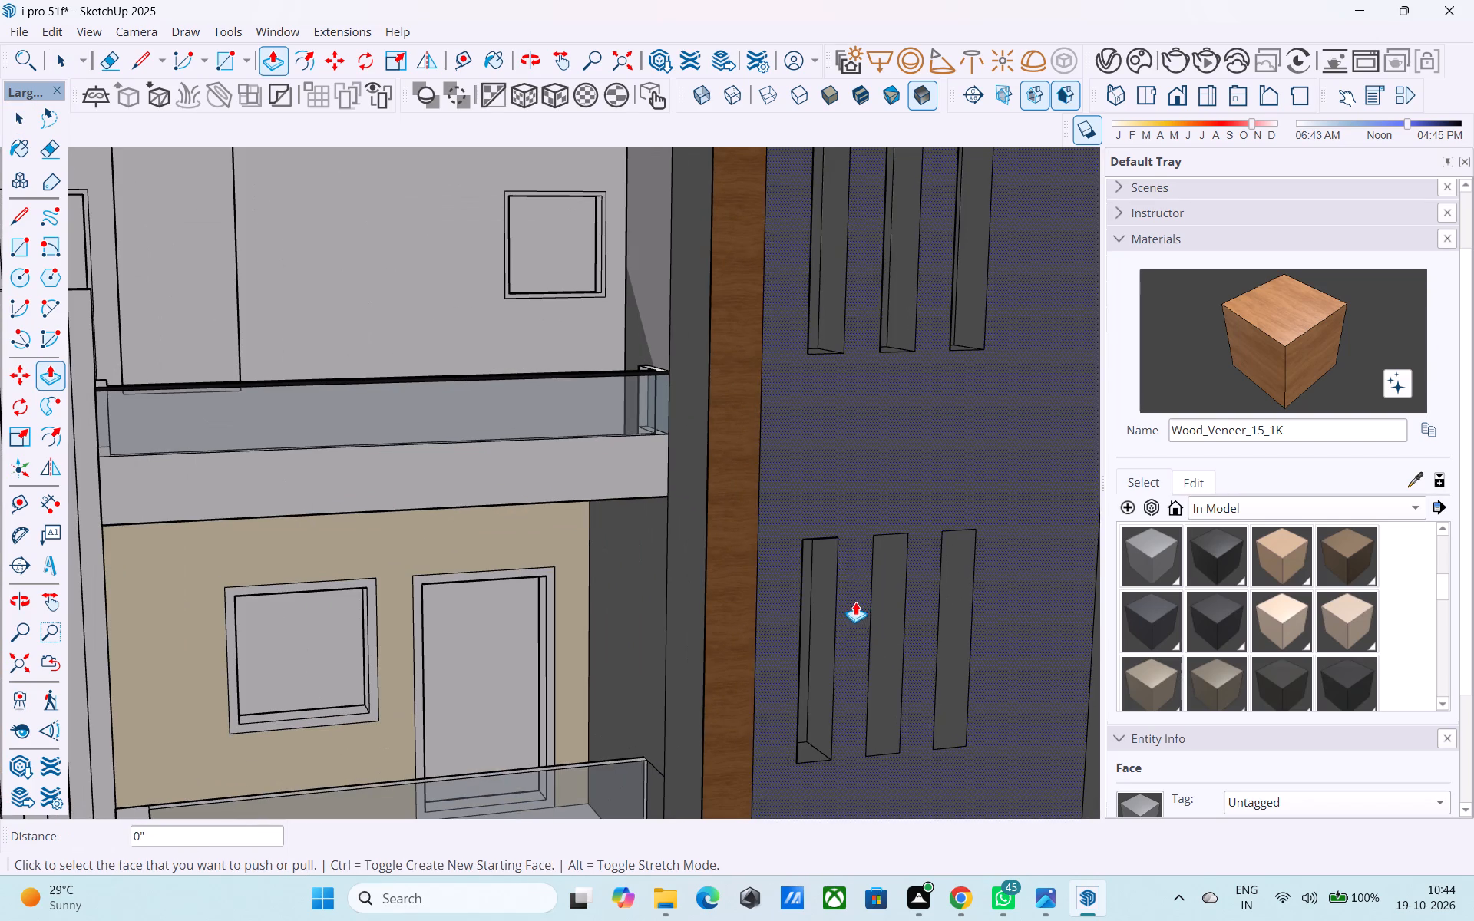
double_click(881, 586)
double_click(960, 590)
scroll(732, 477, down, 2)
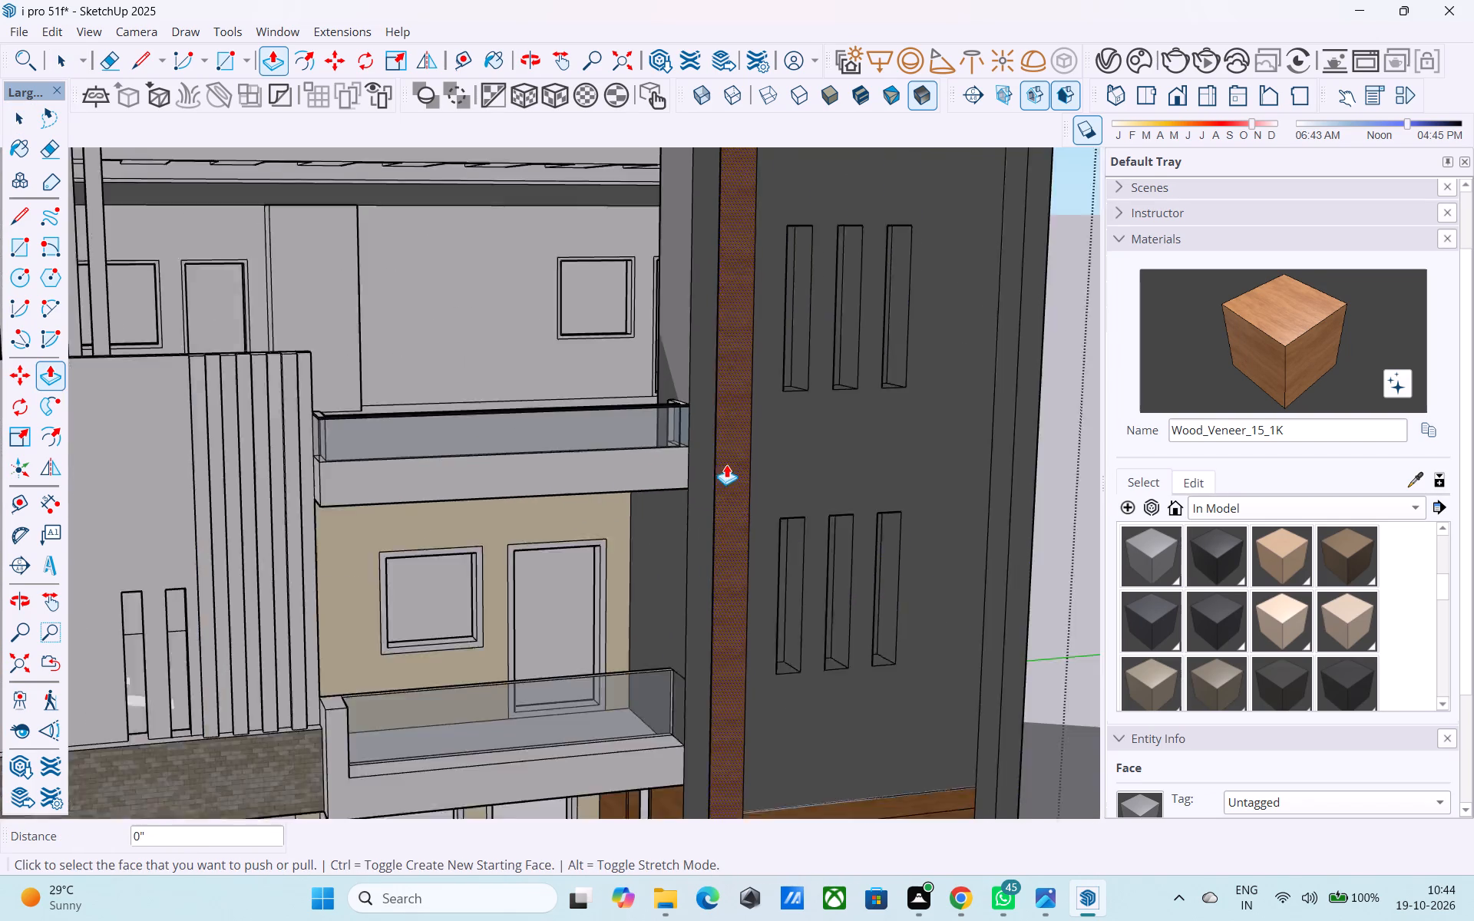
scroll(726, 464, down, 13)
key(space)
Save the model and purge its unused items.
key(ctrl+s)
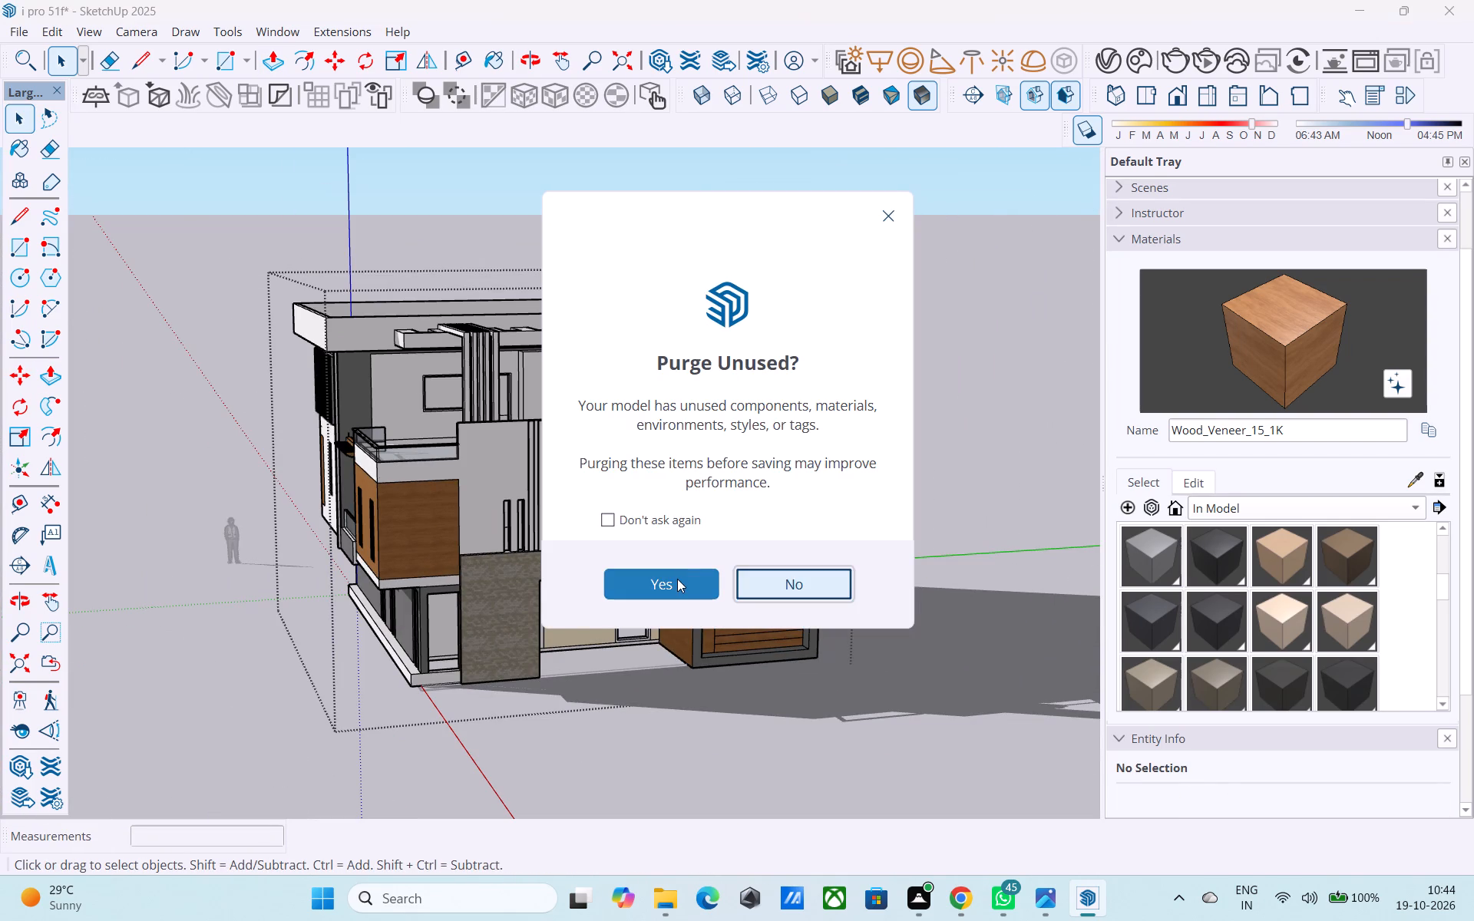
click(677, 579)
Examine the front facade and the recessed narrow windows from several angles.
scroll(677, 579, down, 2)
middle_drag(677, 579, 490, 524)
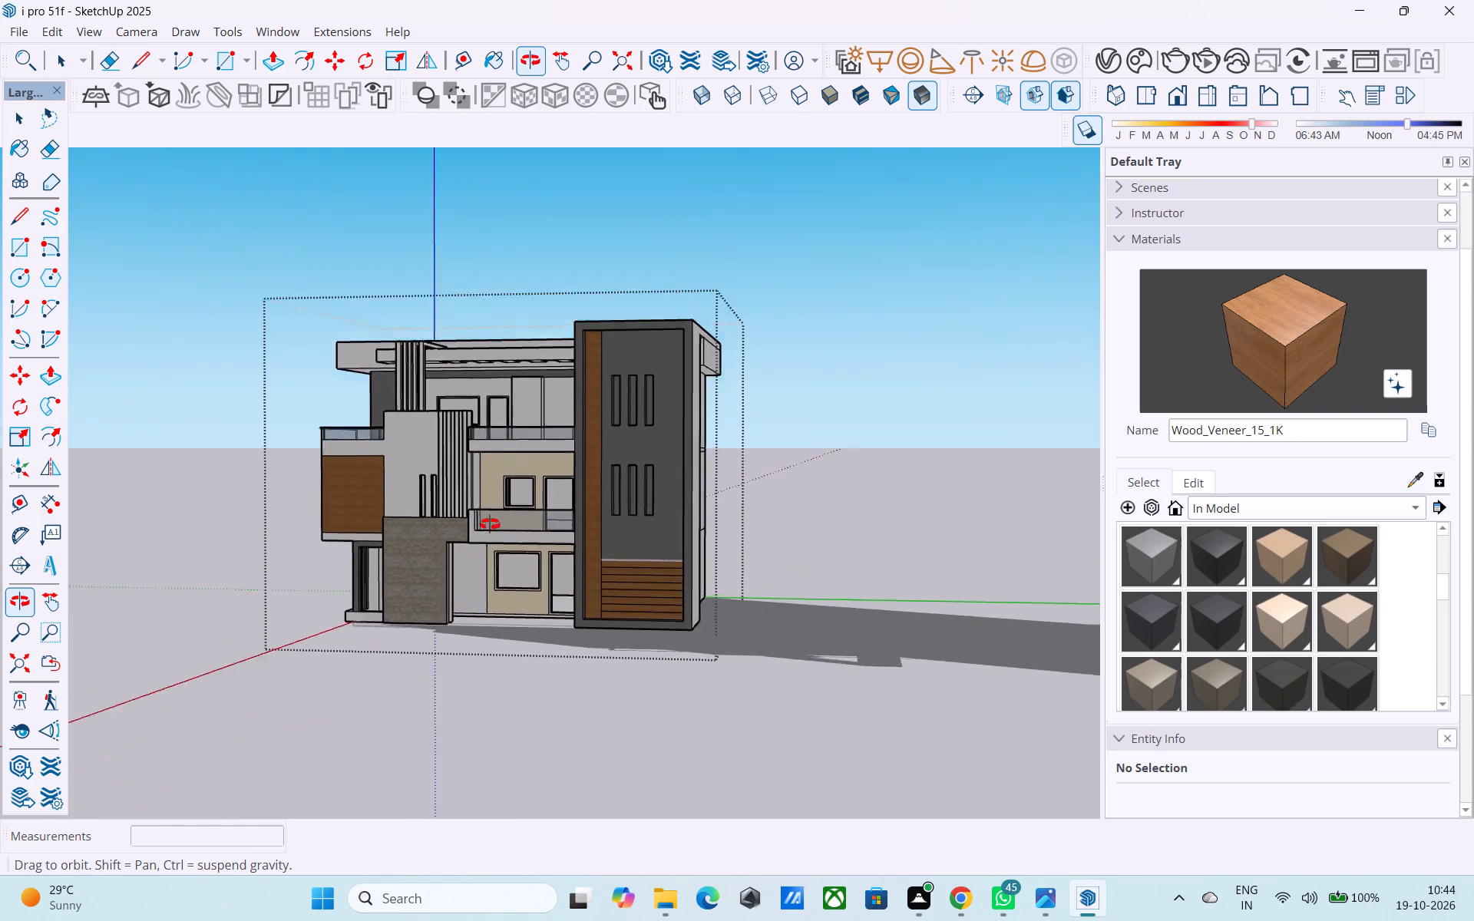
middle_drag(490, 524, 749, 527)
middle_drag(749, 527, 751, 573)
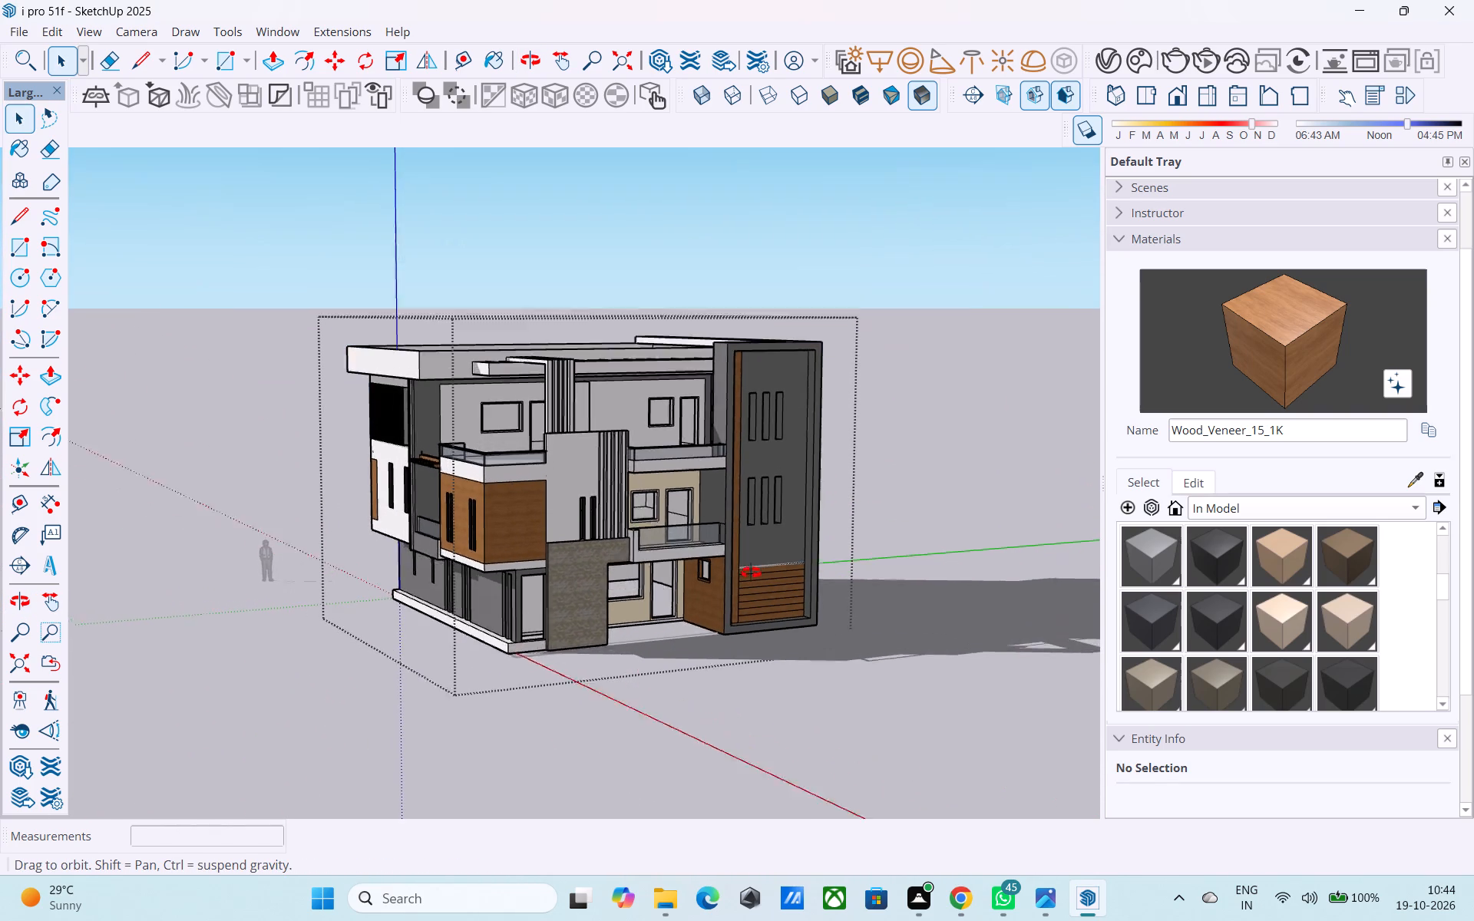
middle_drag(751, 573, 640, 568)
scroll(604, 535, up, 10)
scroll(582, 490, down, 4)
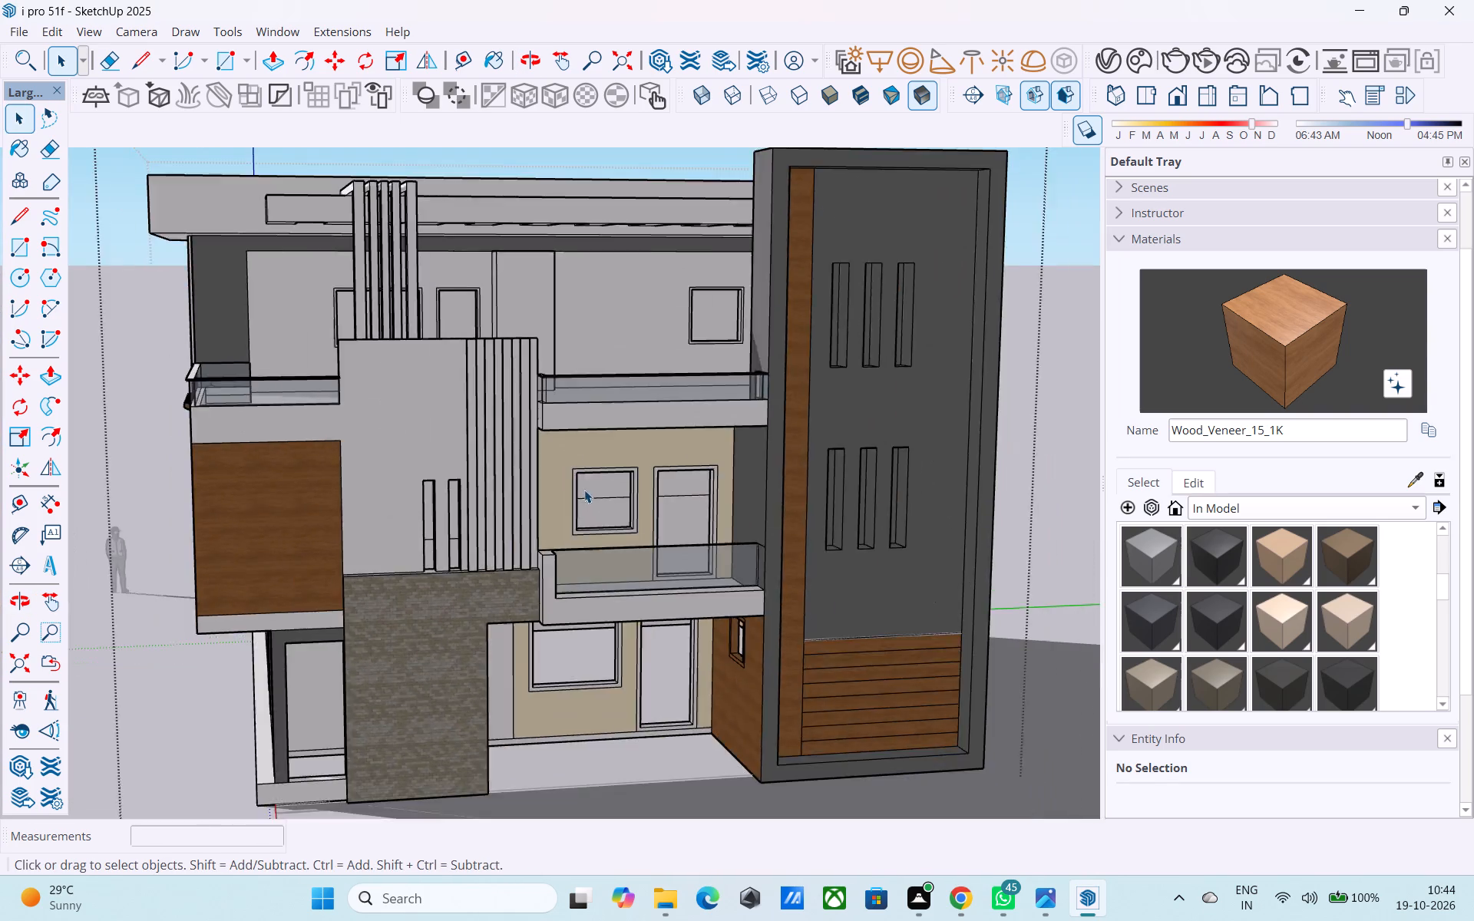
scroll(584, 490, down, 8)
middle_drag(530, 598, 353, 556)
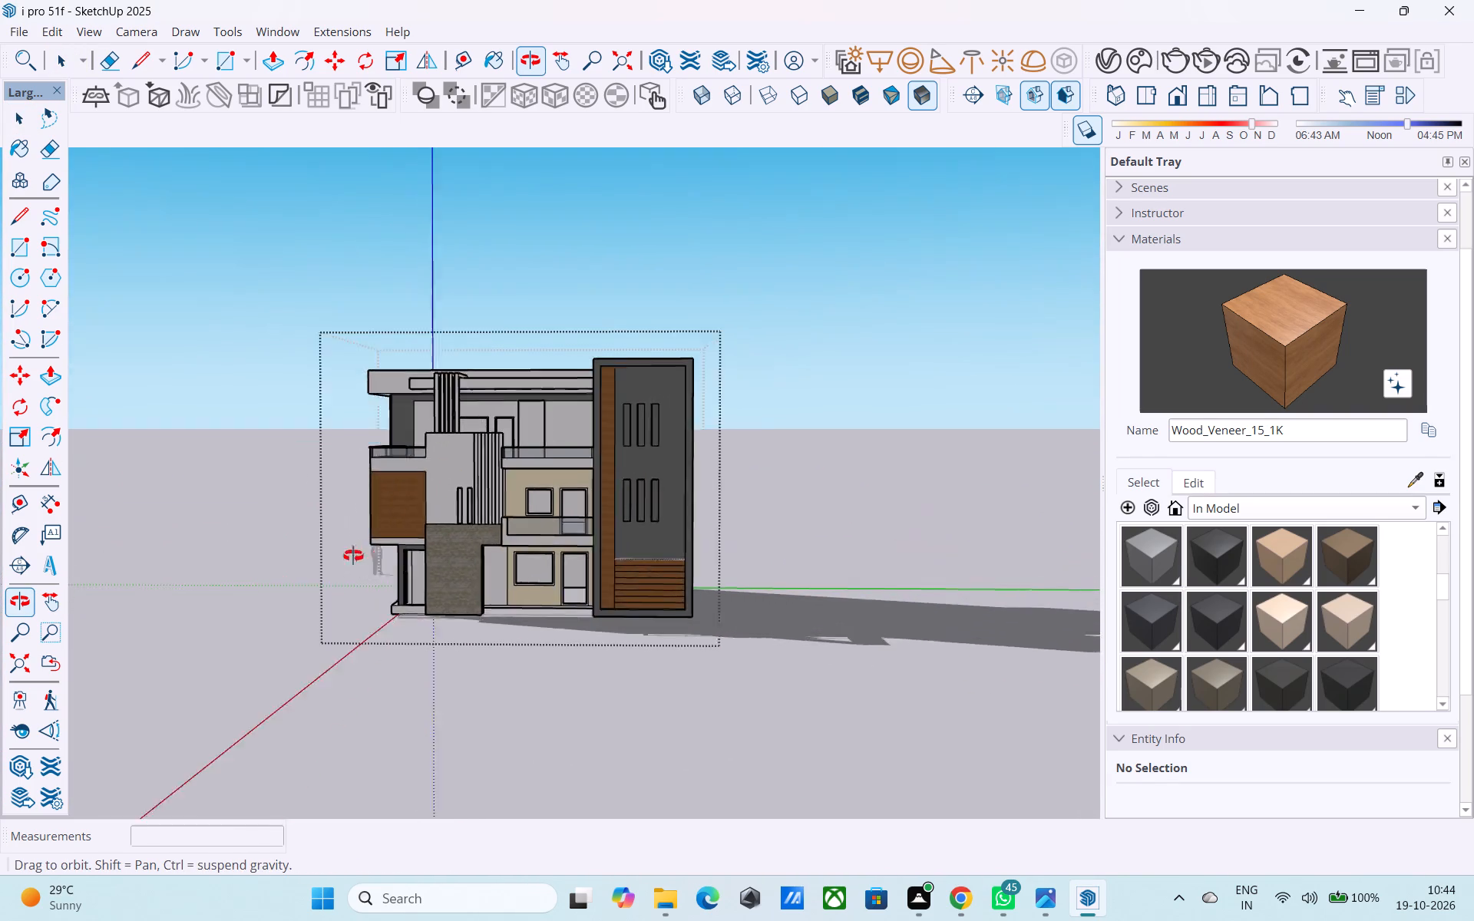
Erase the short stray lines on the rear walls, at the outer corner and beside the tall end wall.
middle_drag(353, 556, 251, 565)
middle_drag(644, 546, 97, 601)
middle_drag(452, 535, 277, 486)
scroll(276, 485, up, 4)
scroll(268, 474, down, 4)
middle_drag(304, 487, 220, 490)
scroll(464, 478, up, 6)
scroll(408, 451, up, 1)
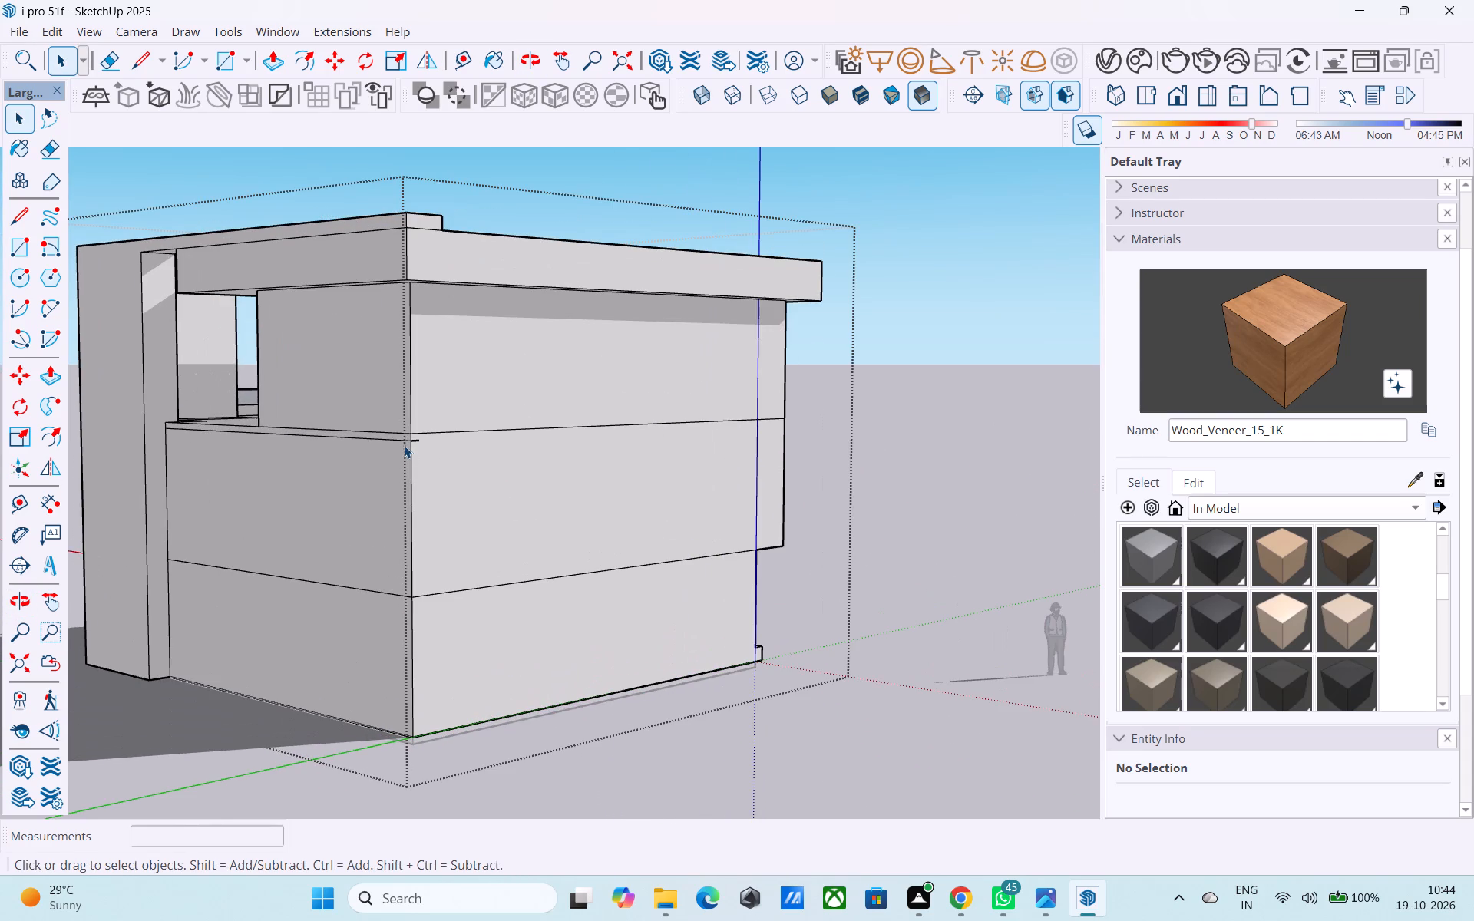
scroll(404, 445, up, 5)
key(e)
drag(385, 437, 385, 444)
click(421, 441)
drag(426, 436, 425, 463)
scroll(573, 472, down, 4)
shift+middle_drag(372, 463, 613, 464)
scroll(530, 474, up, 6)
drag(386, 418, 386, 426)
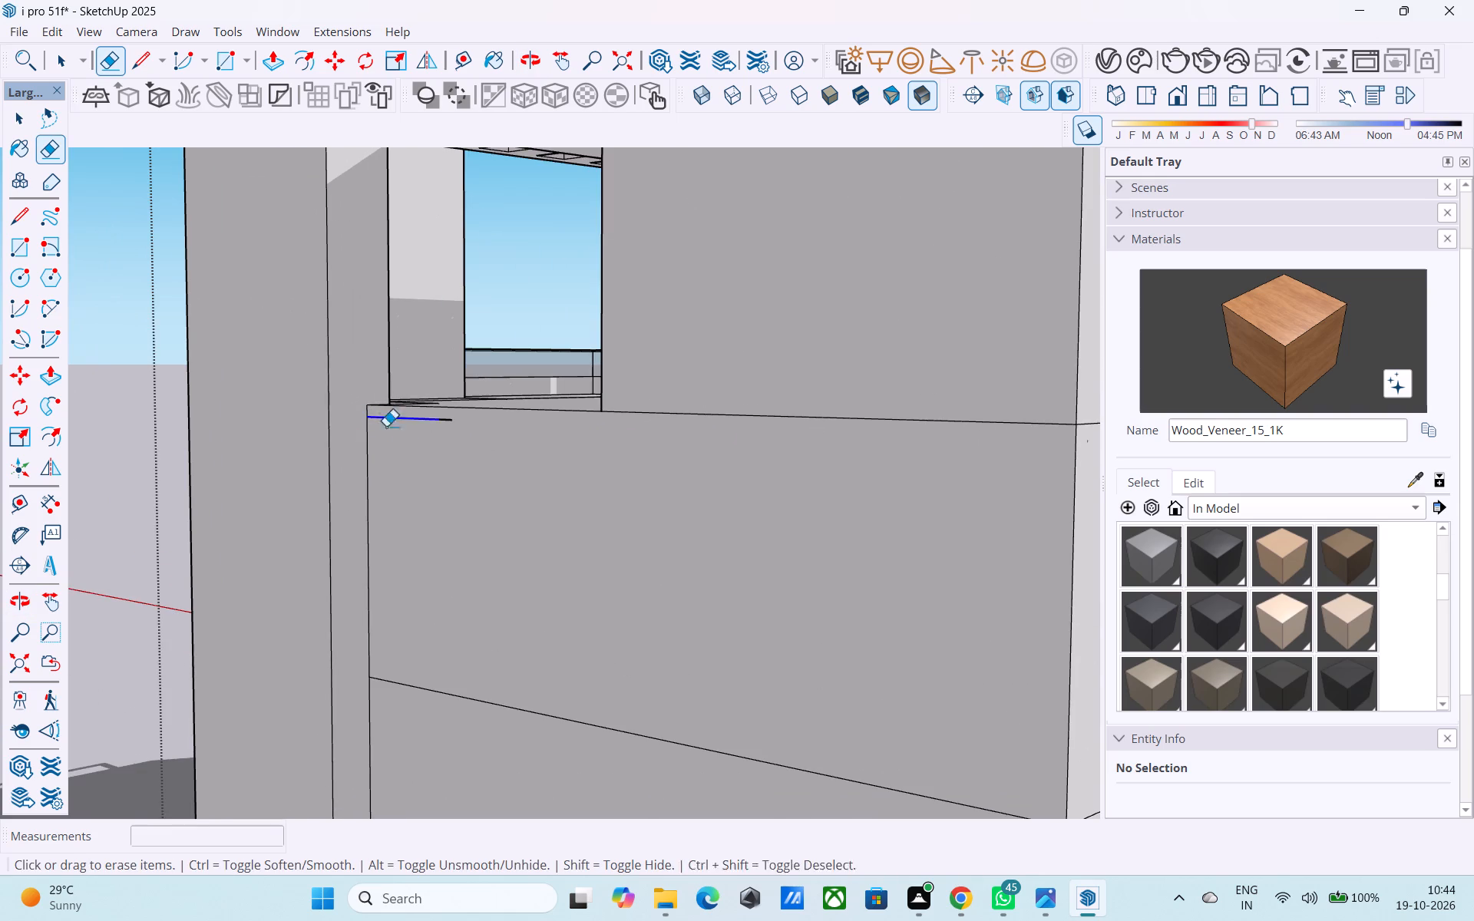
drag(386, 426, 386, 427)
drag(445, 419, 447, 437)
Inspect the house from the rear, side and front to review its overall appearance.
scroll(498, 470, down, 6)
middle_drag(495, 482, 355, 449)
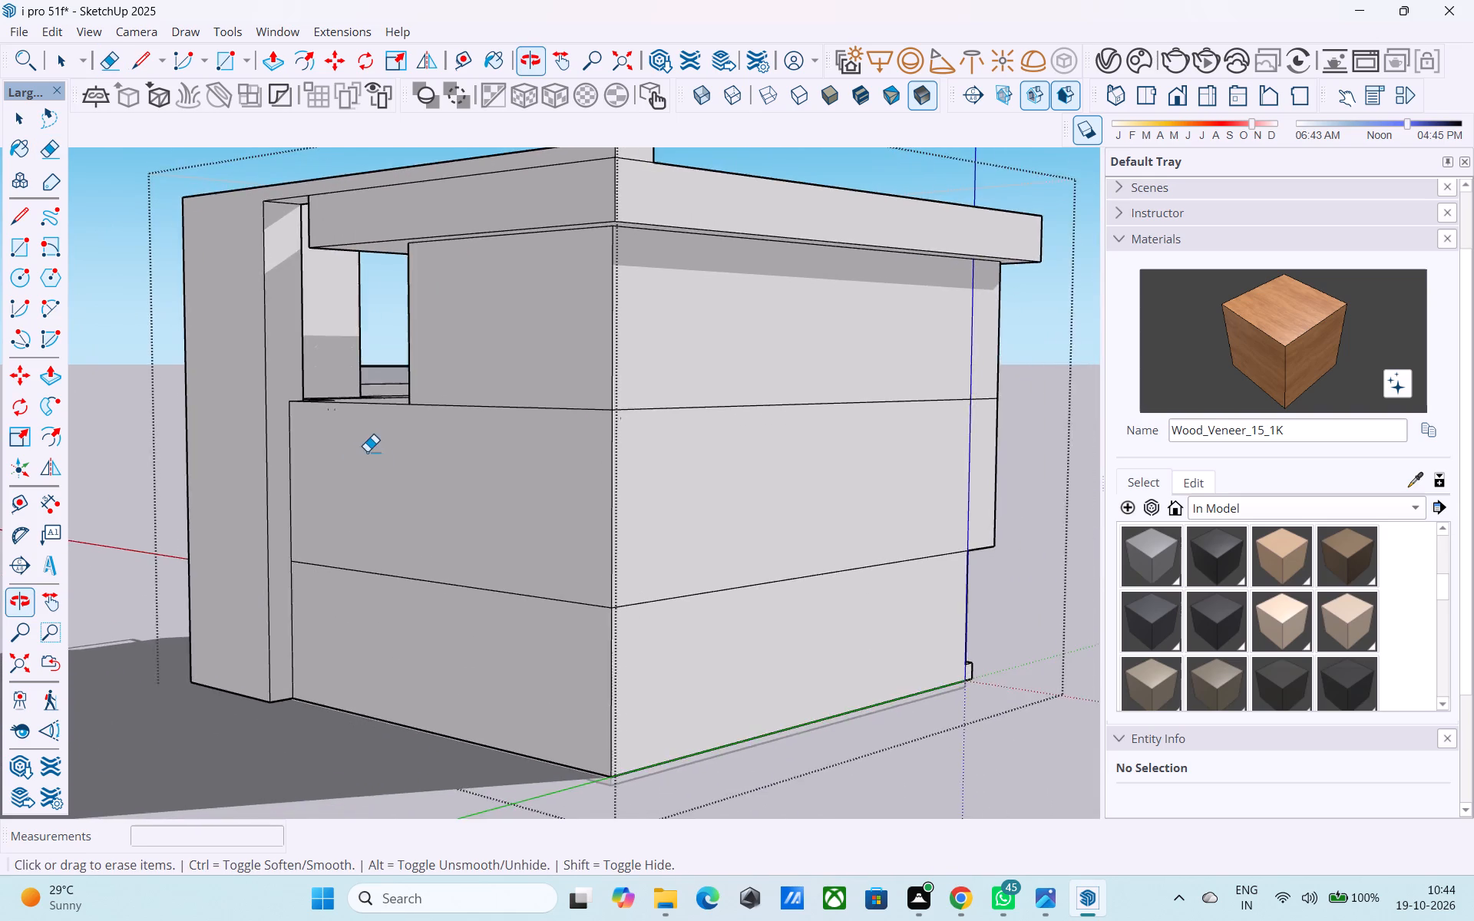
scroll(372, 462, down, 5)
middle_drag(710, 519, 1048, 492)
middle_drag(484, 556, 937, 566)
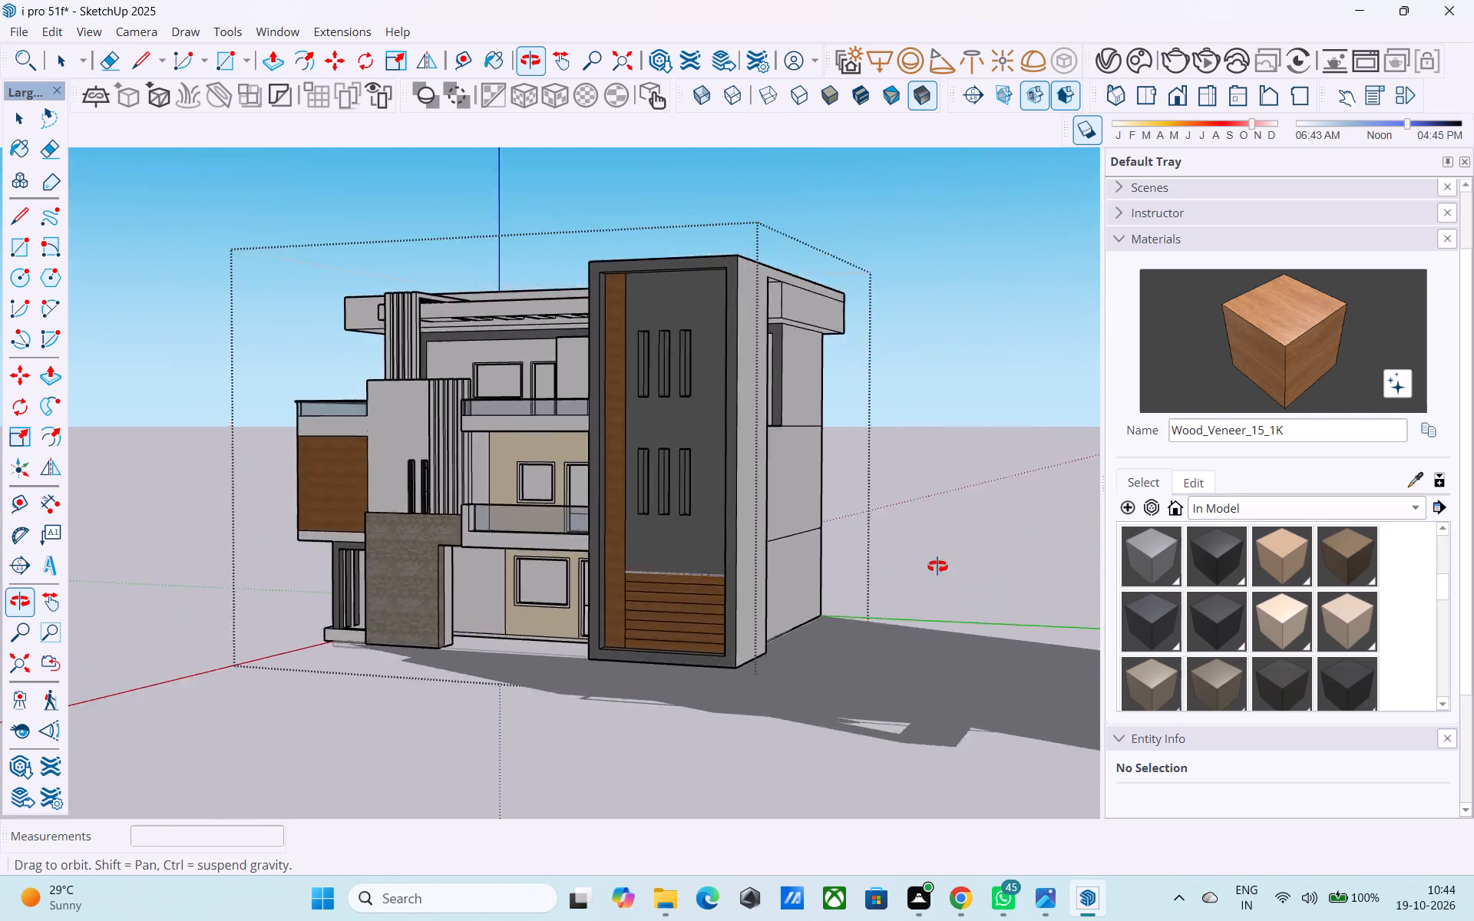
middle_drag(937, 566, 1005, 566)
shift+middle_drag(562, 556, 932, 583)
shift+middle_drag(785, 615, 785, 608)
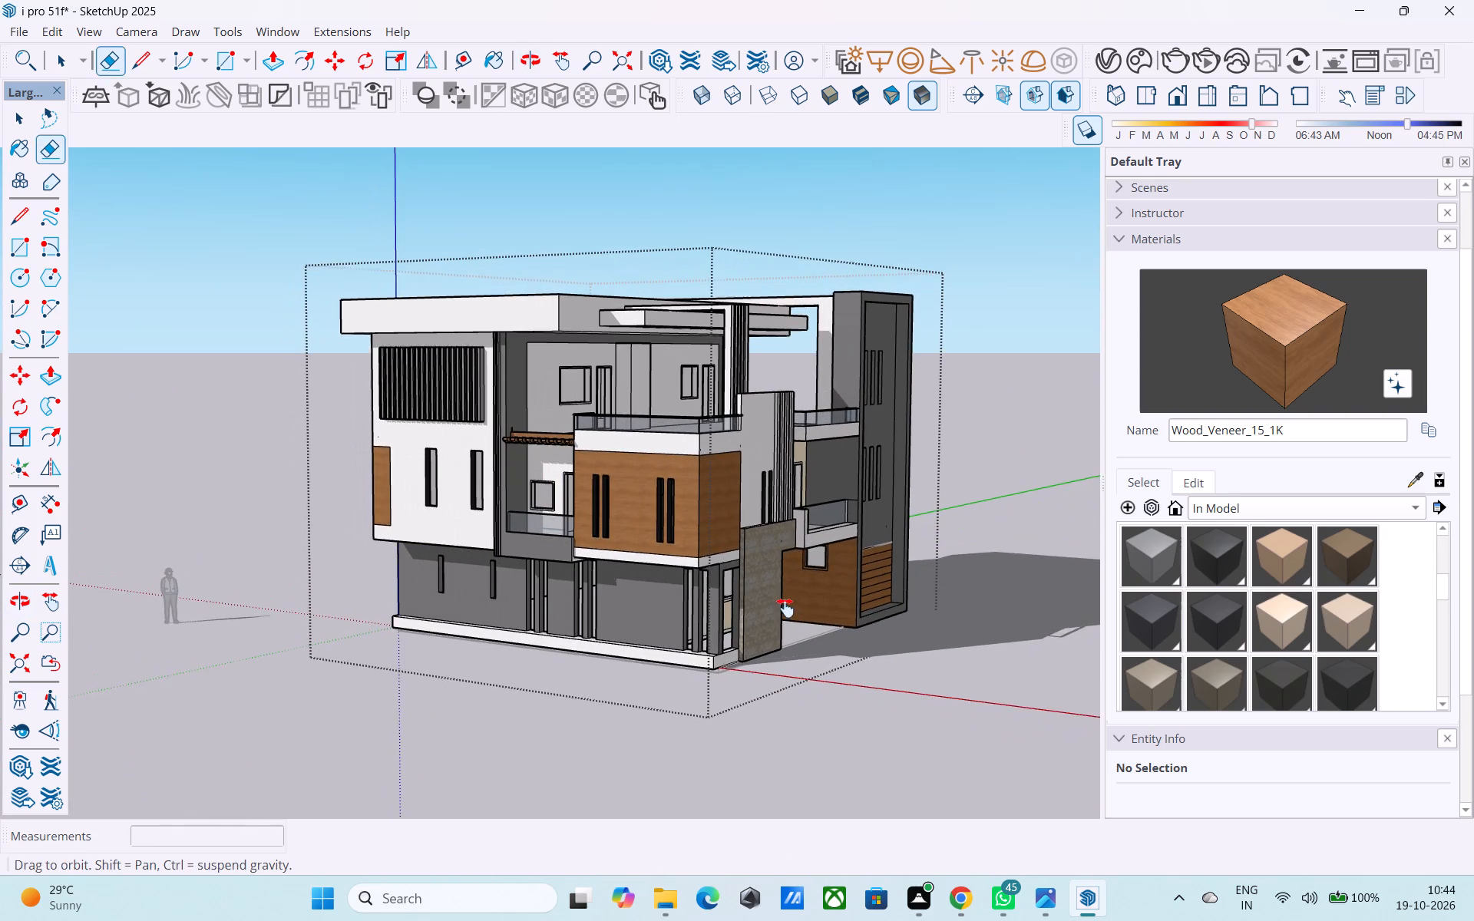
shift+middle_drag(785, 608, 751, 559)
scroll(756, 560, up, 3)
shift+middle_drag(742, 576, 752, 592)
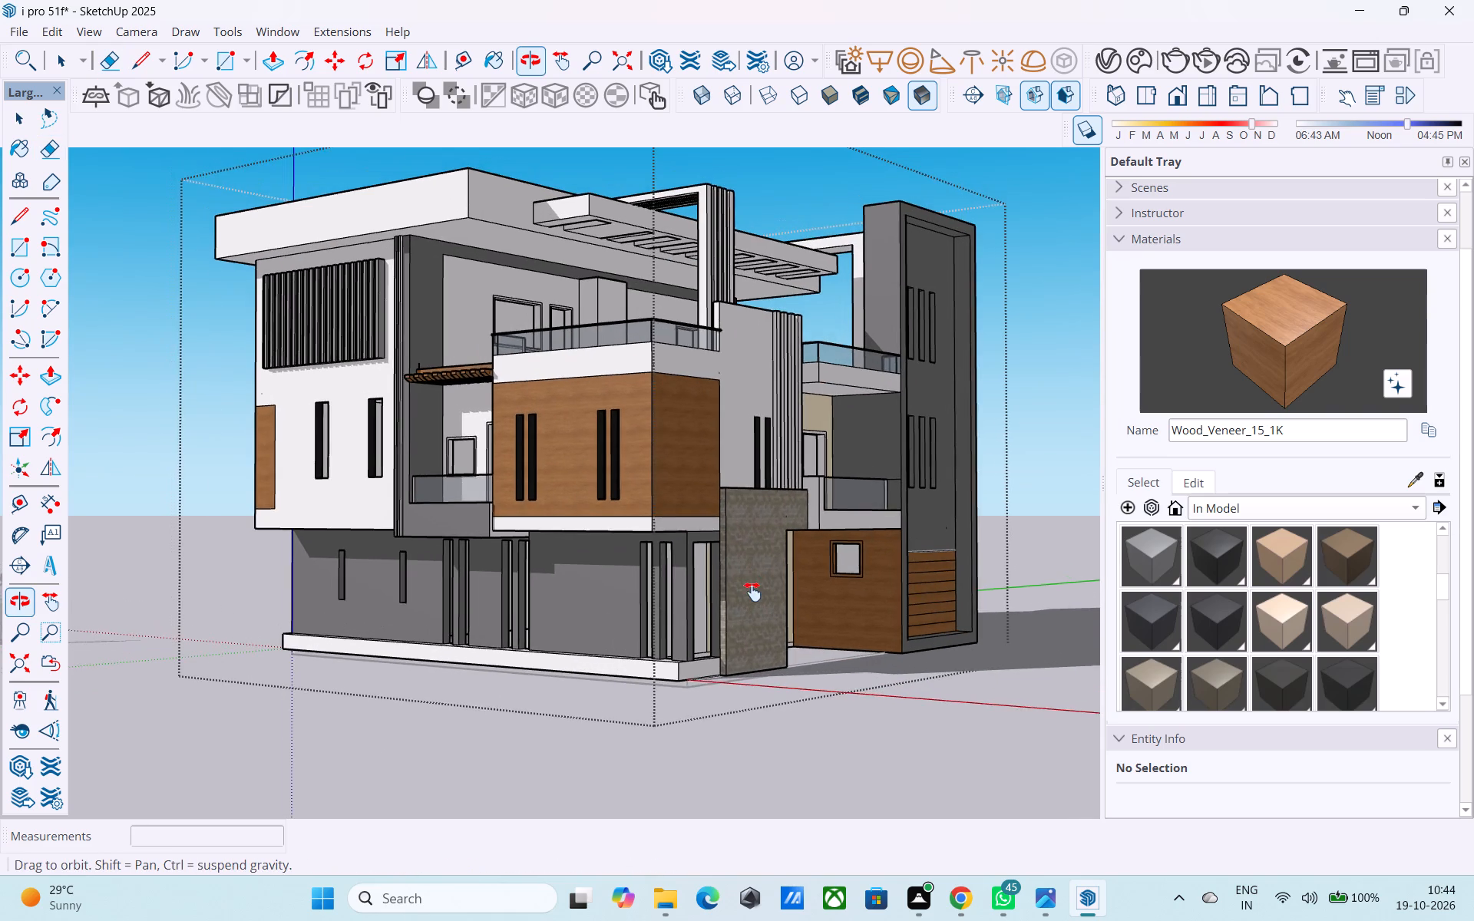
shift+middle_drag(752, 592, 764, 612)
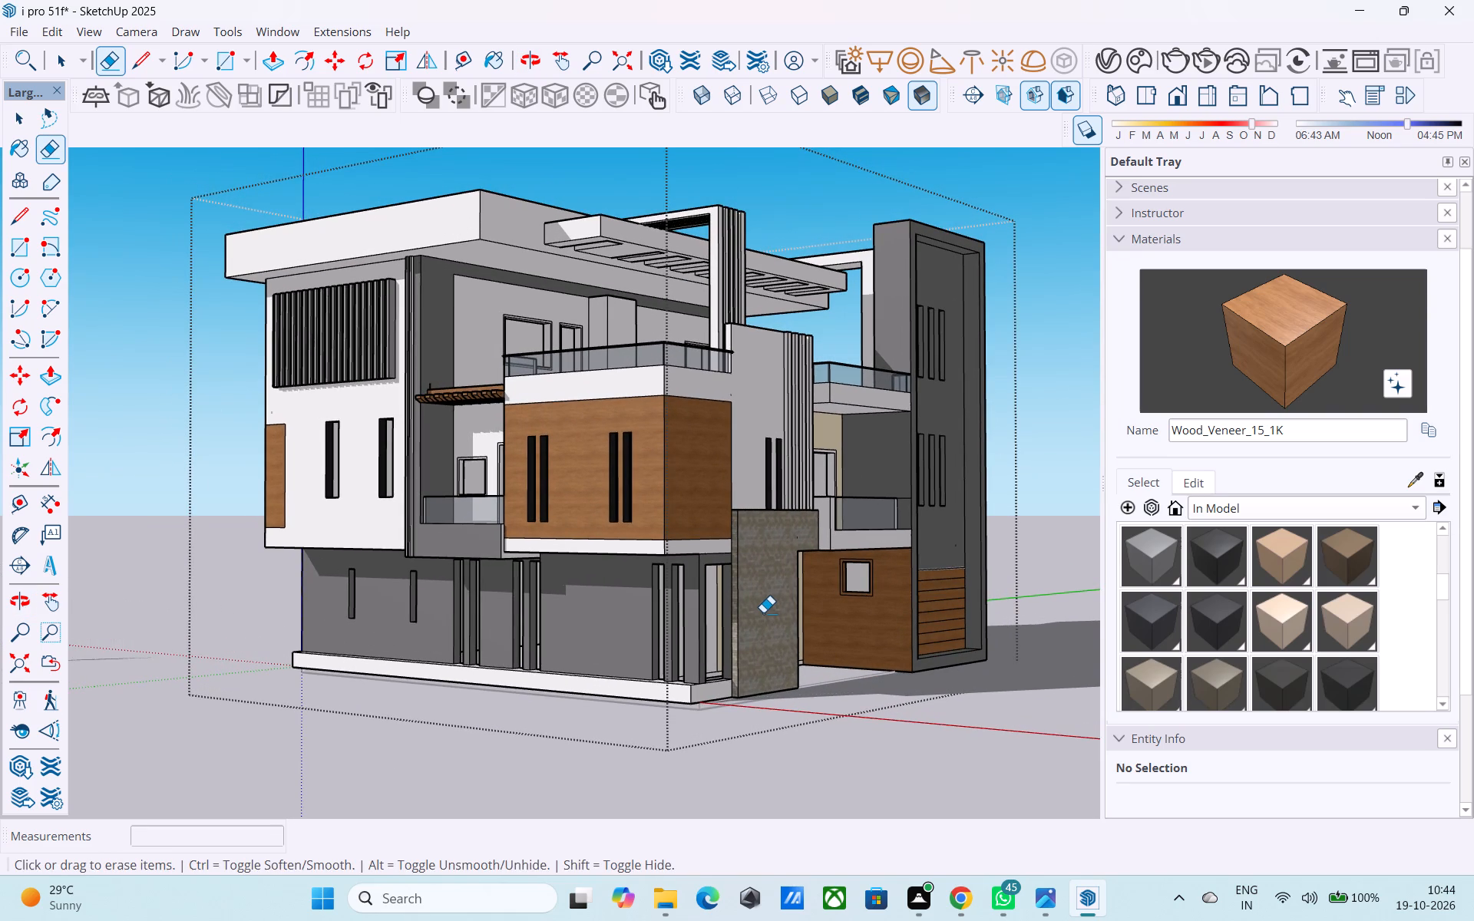
scroll(763, 612, down, 9)
scroll(758, 613, up, 1)
scroll(725, 634, down, 2)
middle_drag(686, 645, 621, 668)
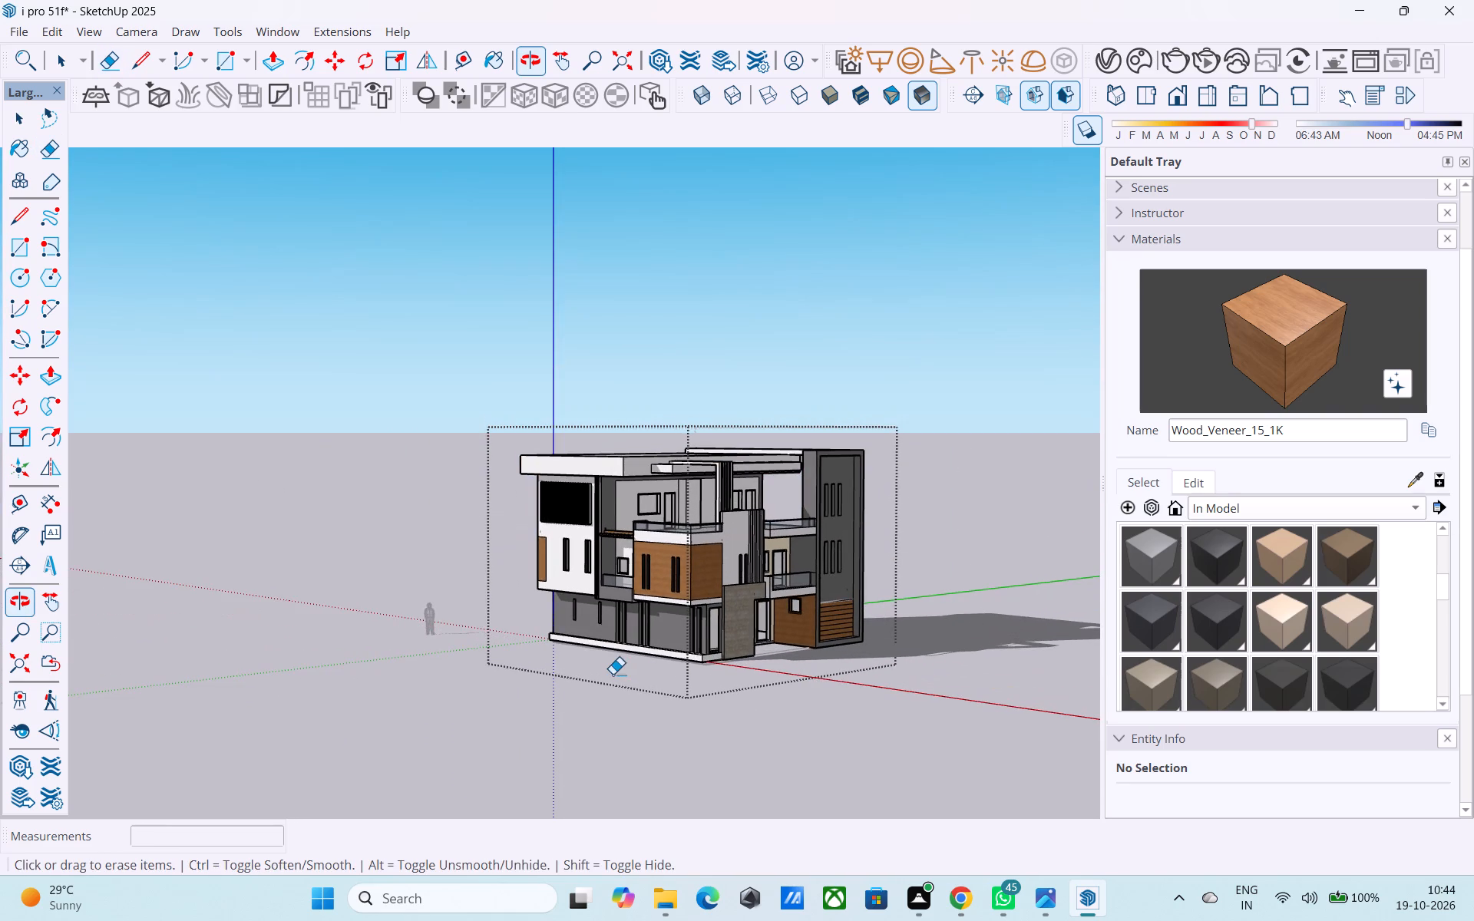
scroll(552, 665, down, 2)
middle_drag(552, 665, 552, 685)
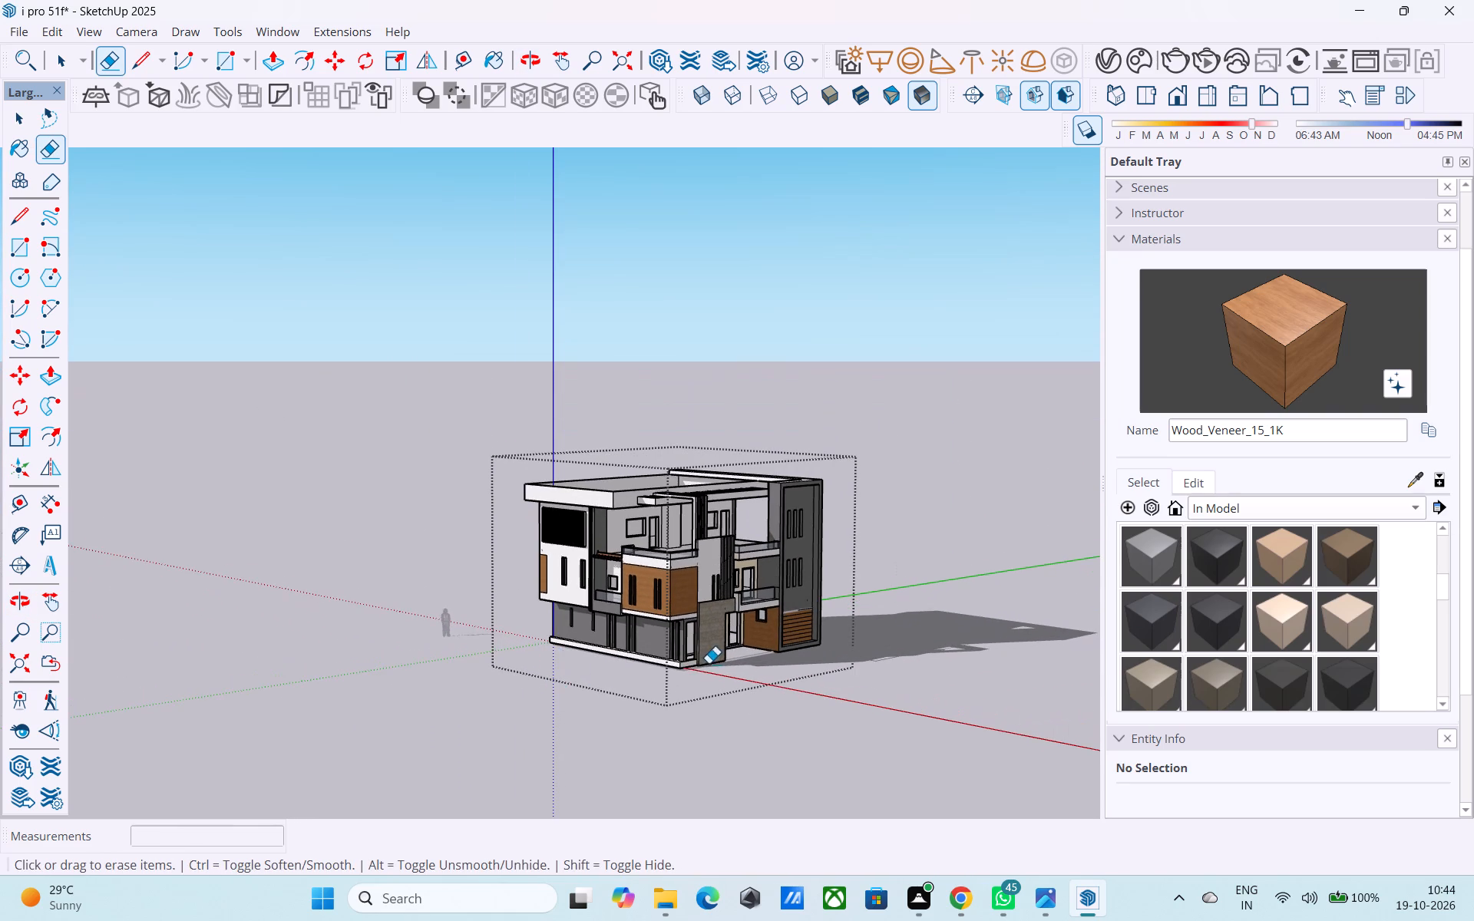
Paint the front and end faces of the first-floor balcony beside the end wall with M05_Graphite_Haze.
scroll(709, 663, up, 10)
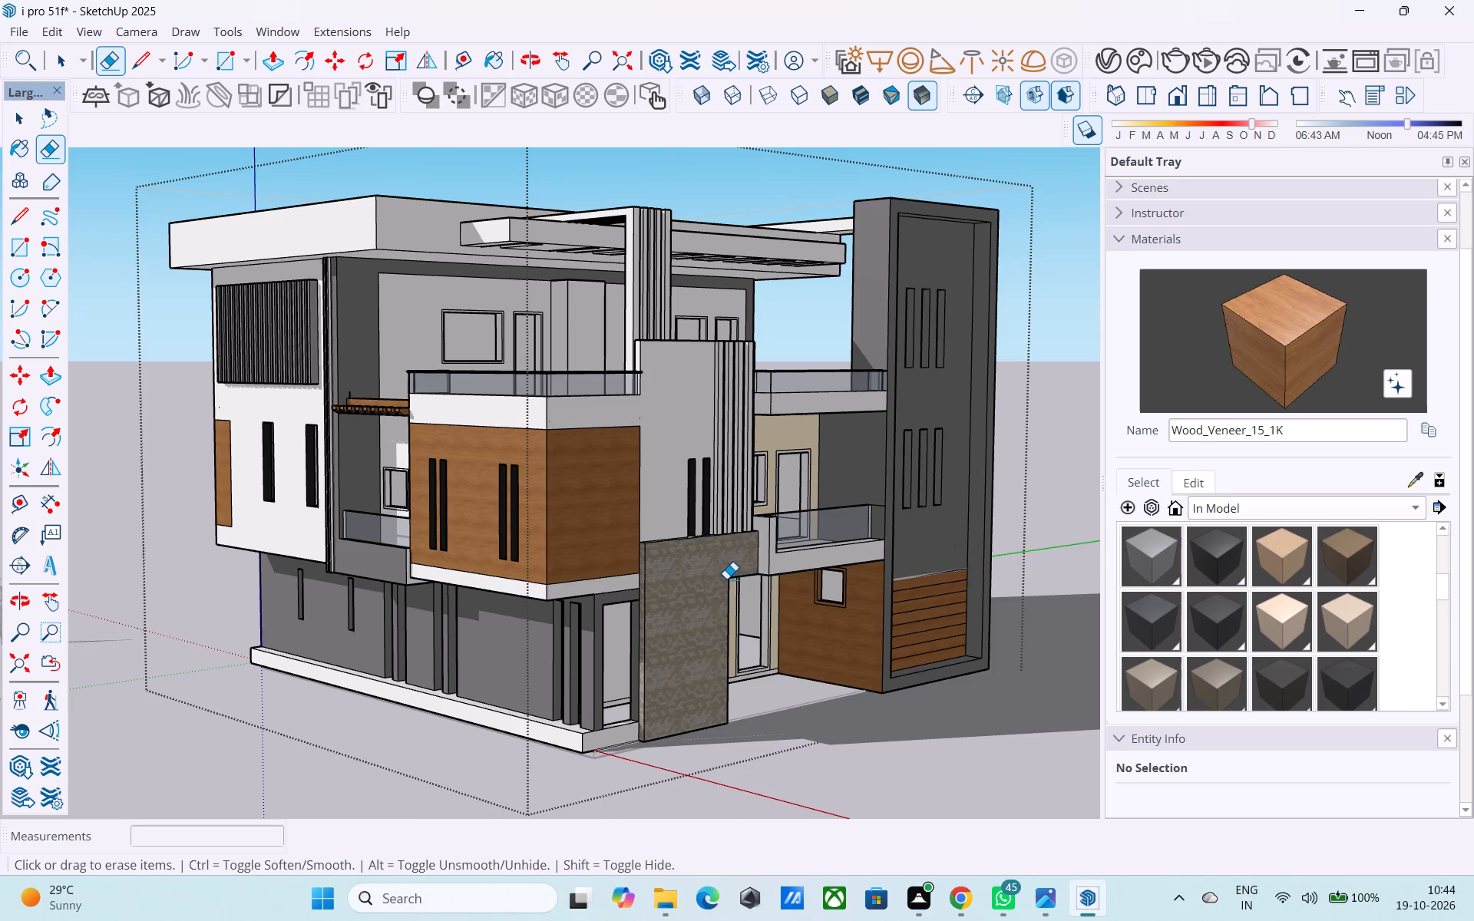
scroll(726, 579, up, 1)
click(1150, 566)
scroll(862, 584, up, 6)
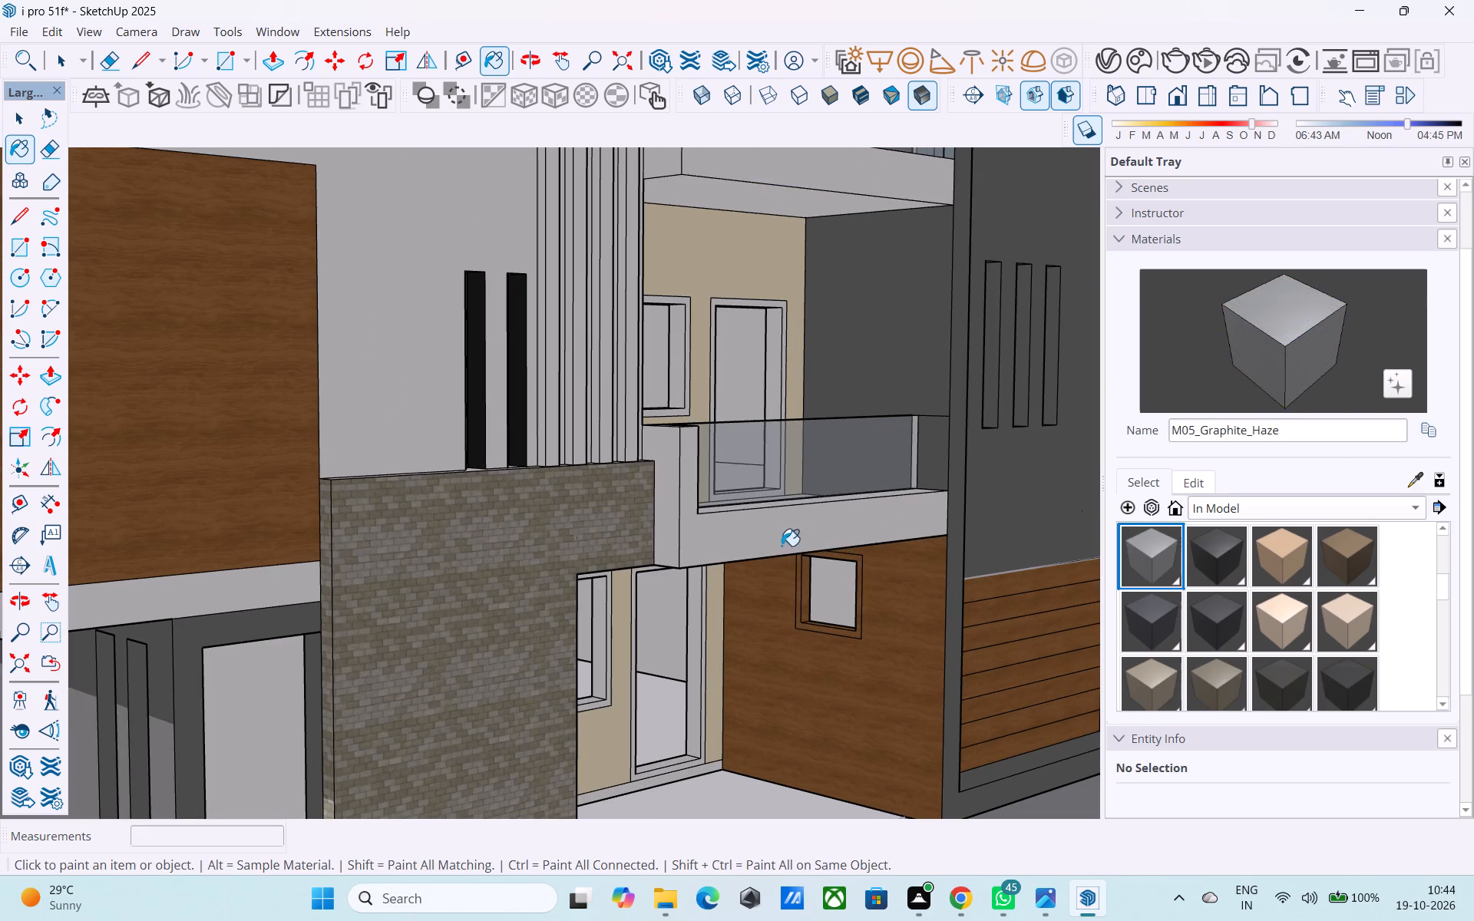
click(781, 546)
click(668, 512)
scroll(671, 510, down, 10)
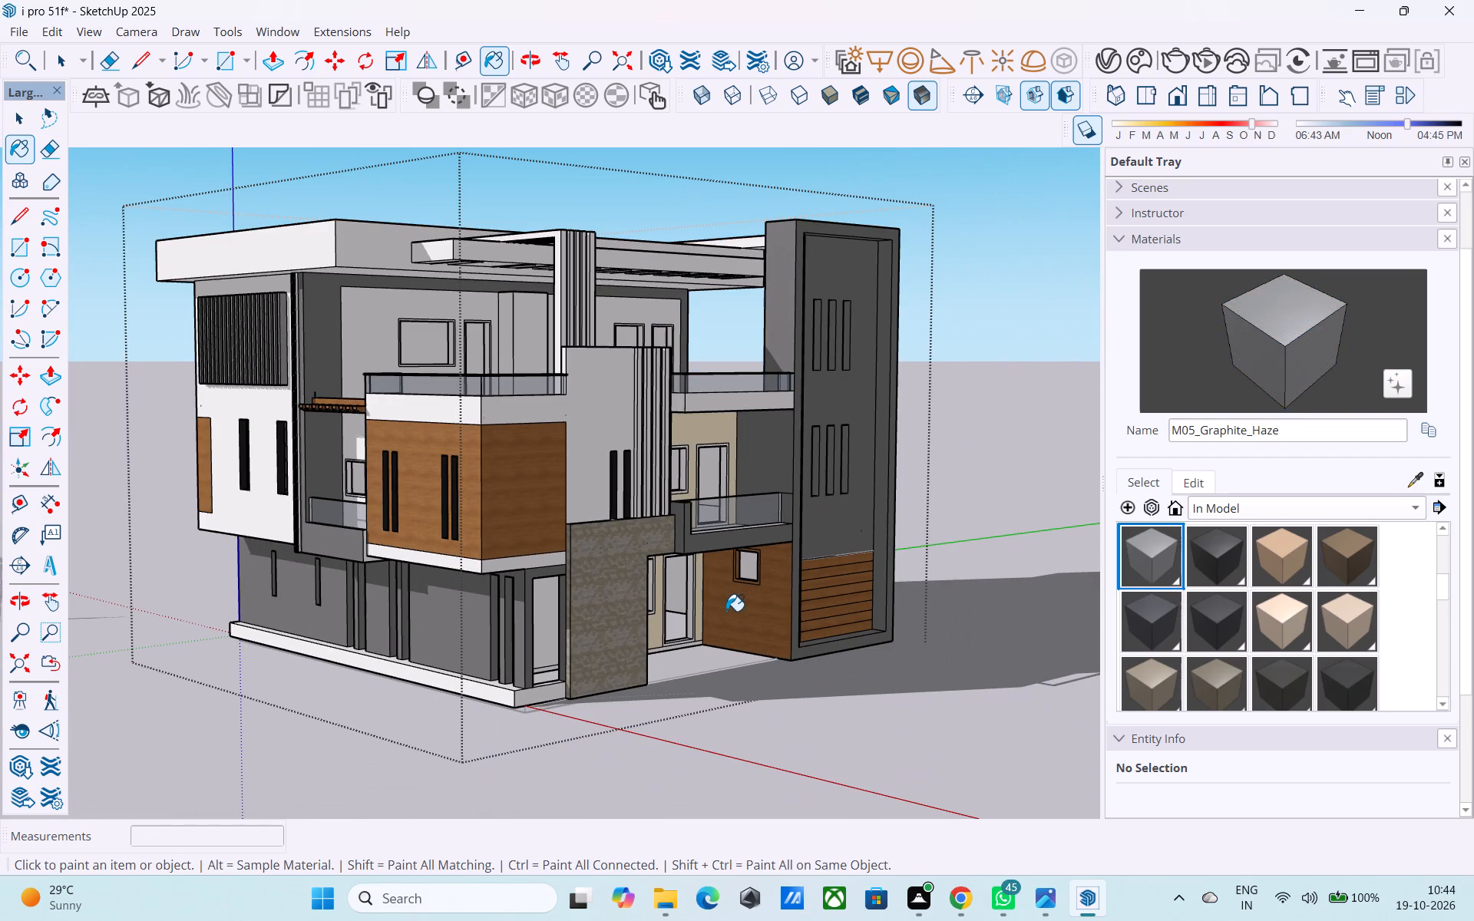
Turn off the model's shadows.
scroll(726, 611, up, 3)
middle_drag(727, 611, 593, 682)
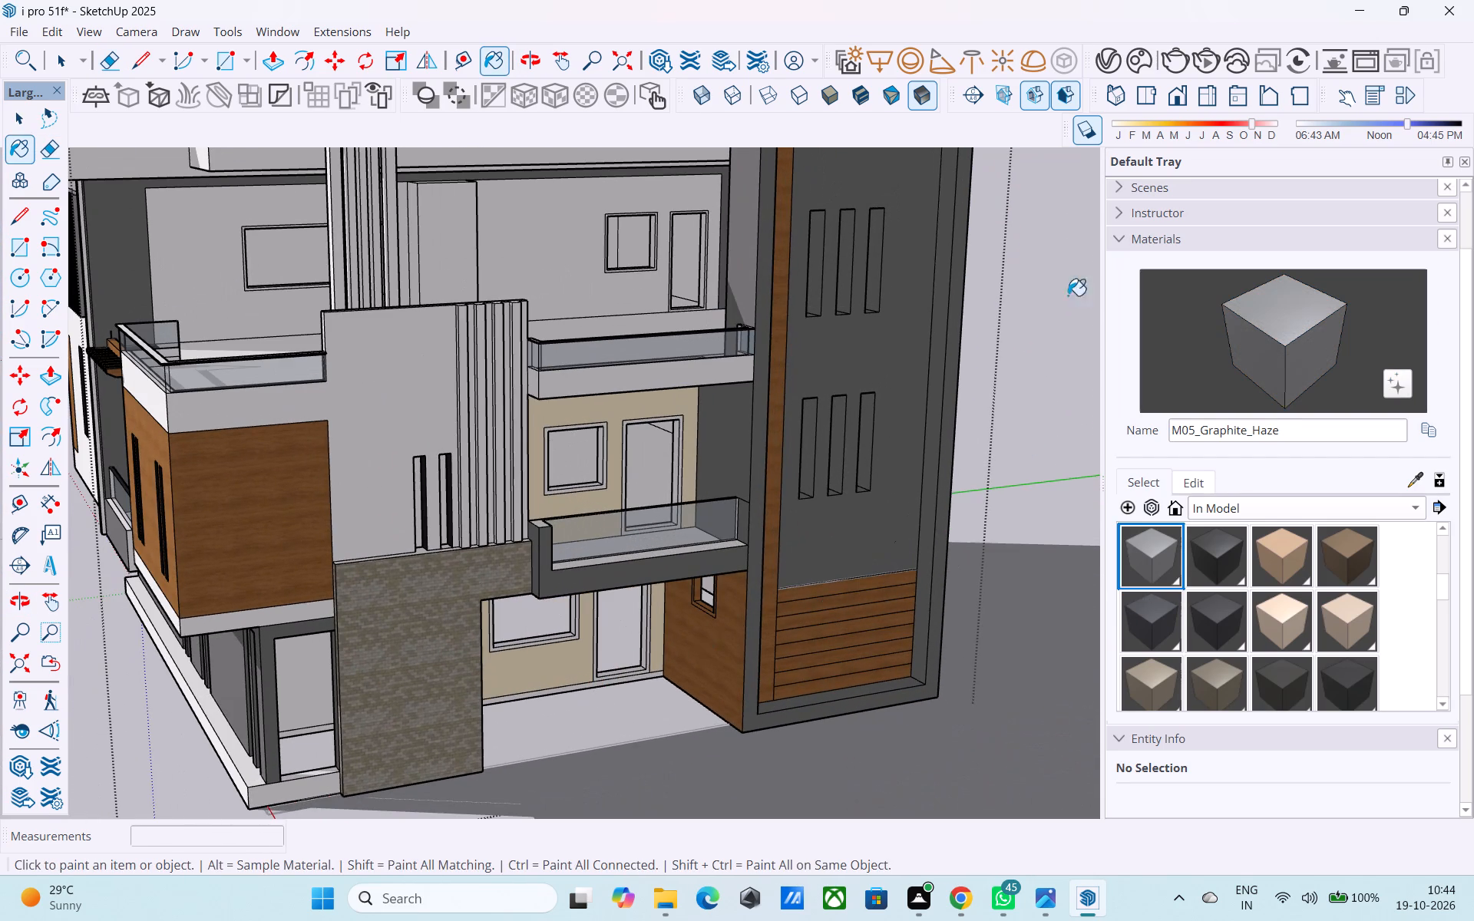
click(1086, 130)
Offset the underside outline of the overhanging roof slab inward by 6".
scroll(879, 447, down, 5)
middle_drag(879, 464, 897, 390)
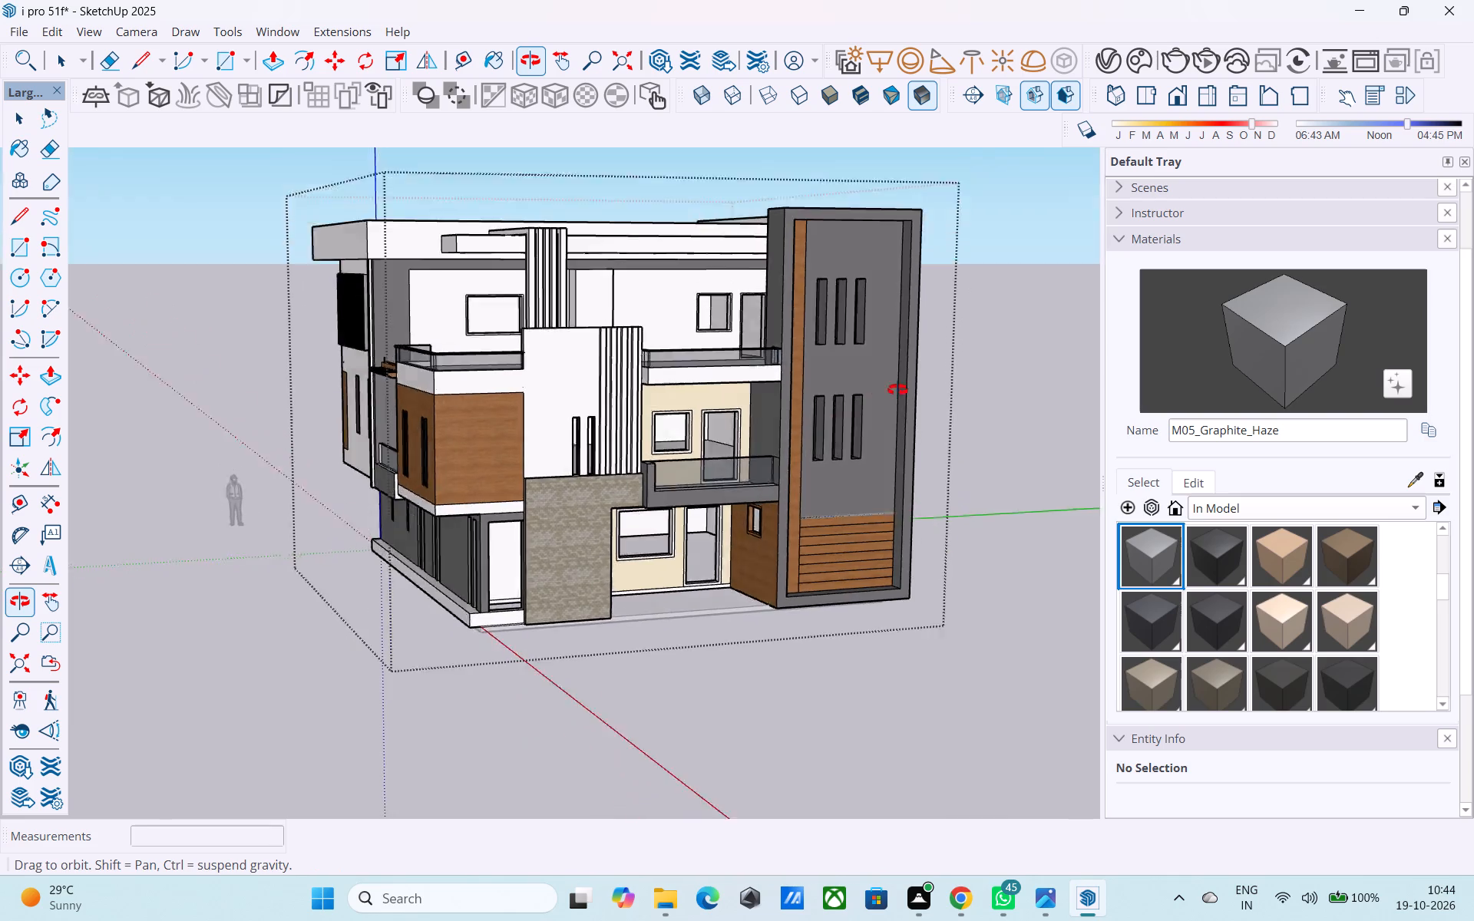
middle_drag(897, 390, 982, 402)
scroll(982, 402, down, 2)
middle_click(970, 408)
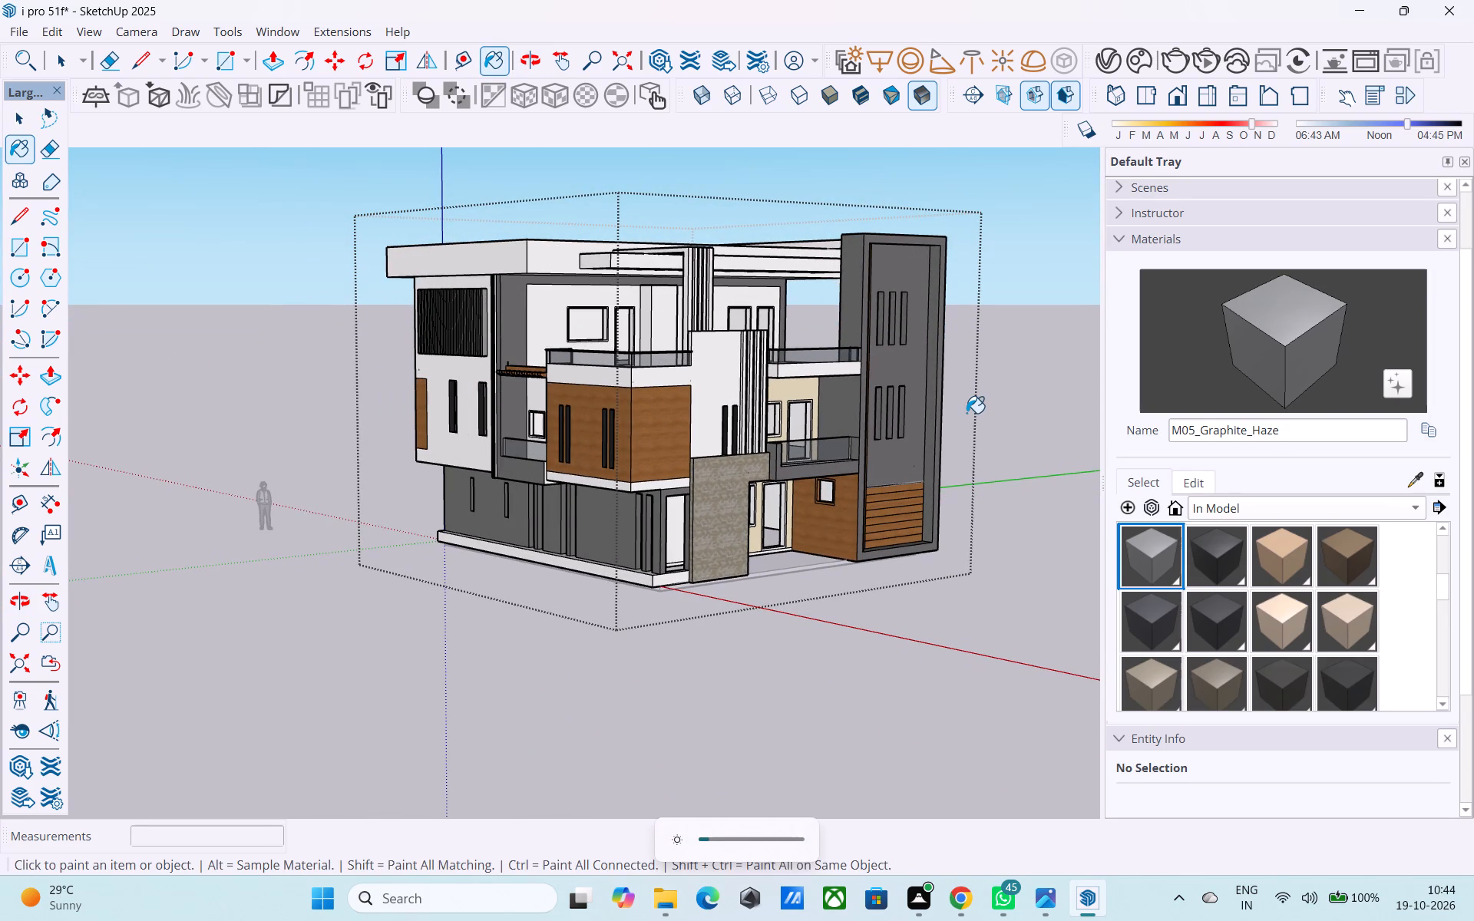
middle_click(775, 452)
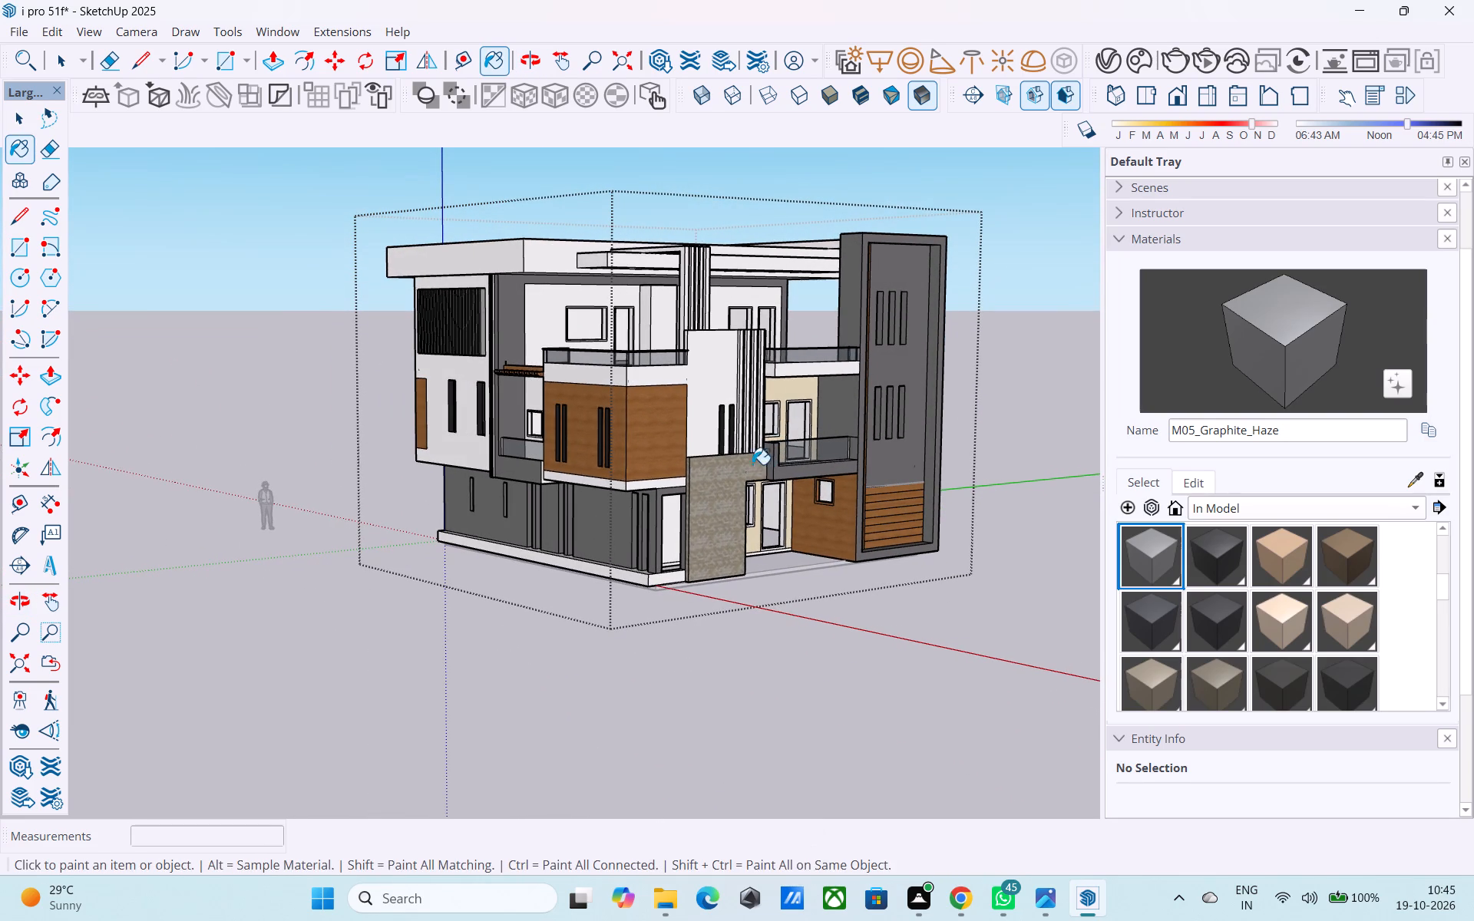
shift+middle_drag(742, 447, 813, 454)
scroll(520, 295, up, 8)
key(space)
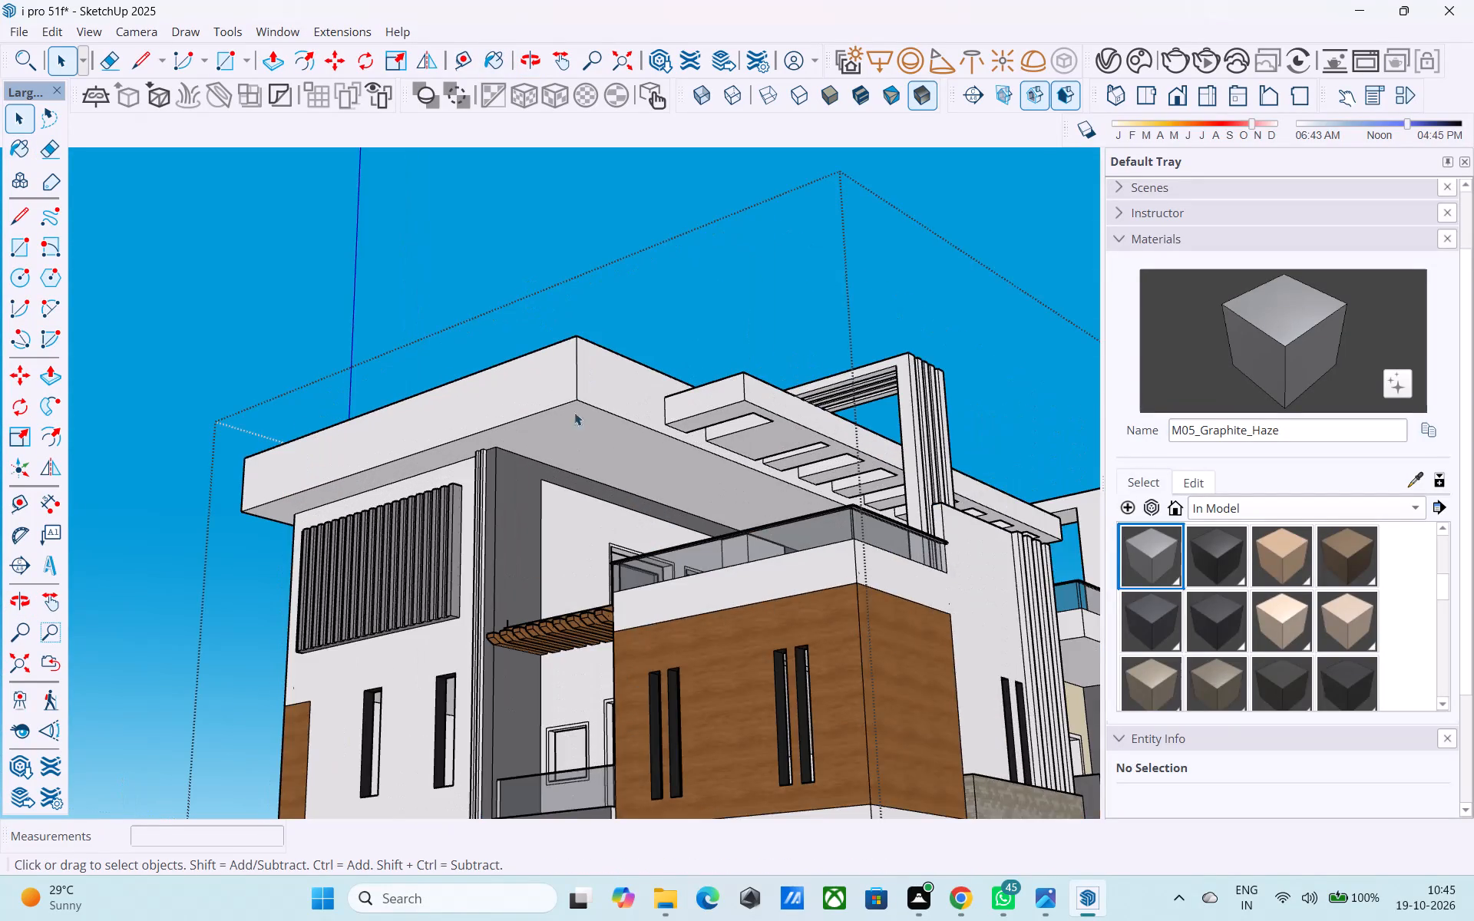
scroll(577, 441, up, 4)
click(577, 437)
scroll(577, 437, up, 1)
middle_drag(577, 437, 562, 420)
key(f)
click(562, 420)
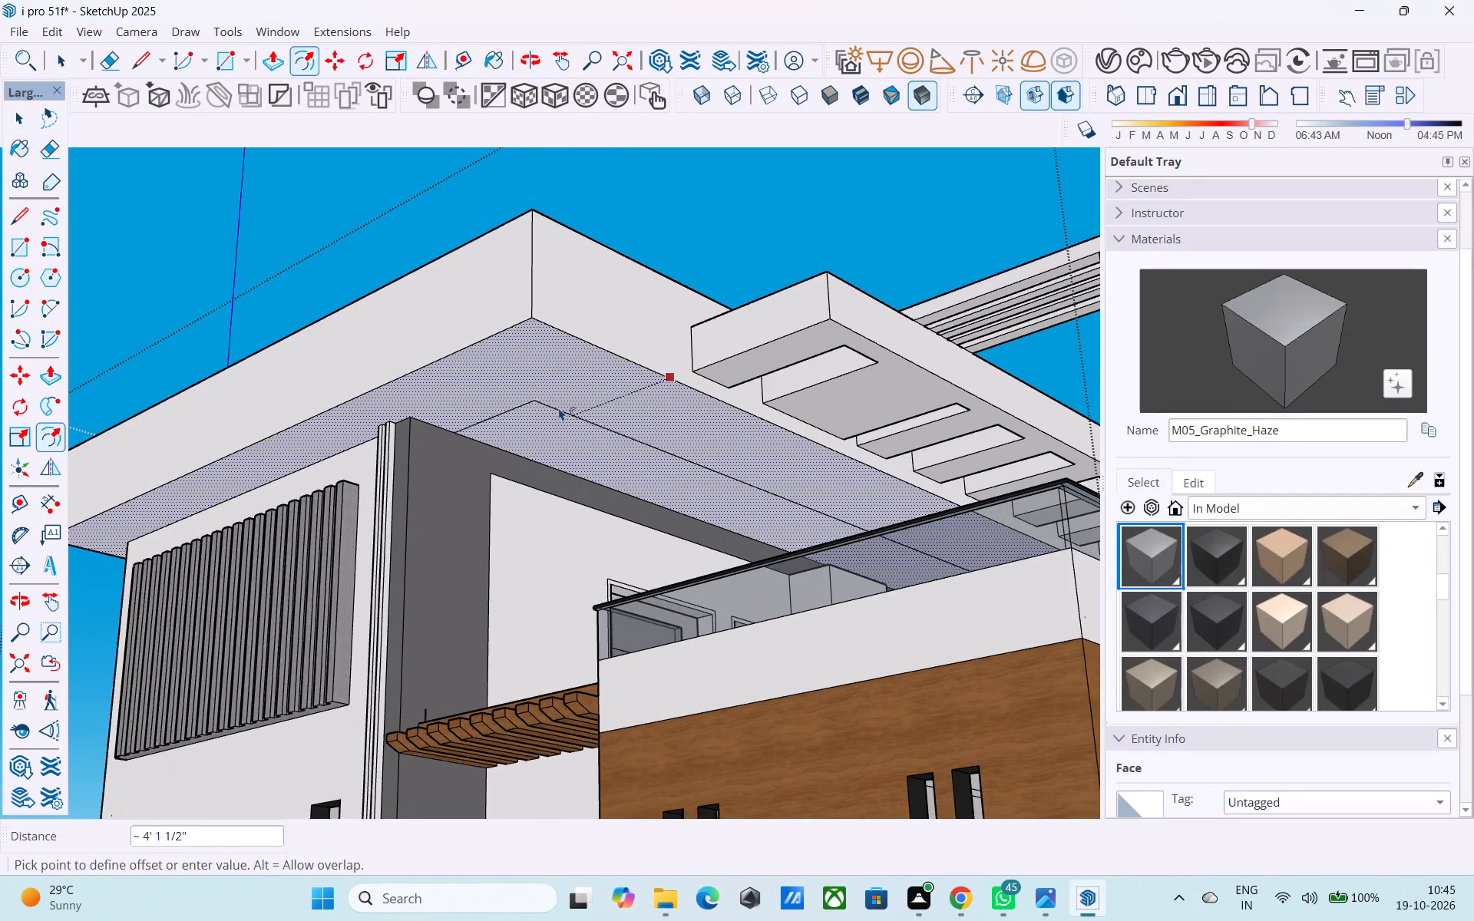
text(6")
key(Return)
key(space)
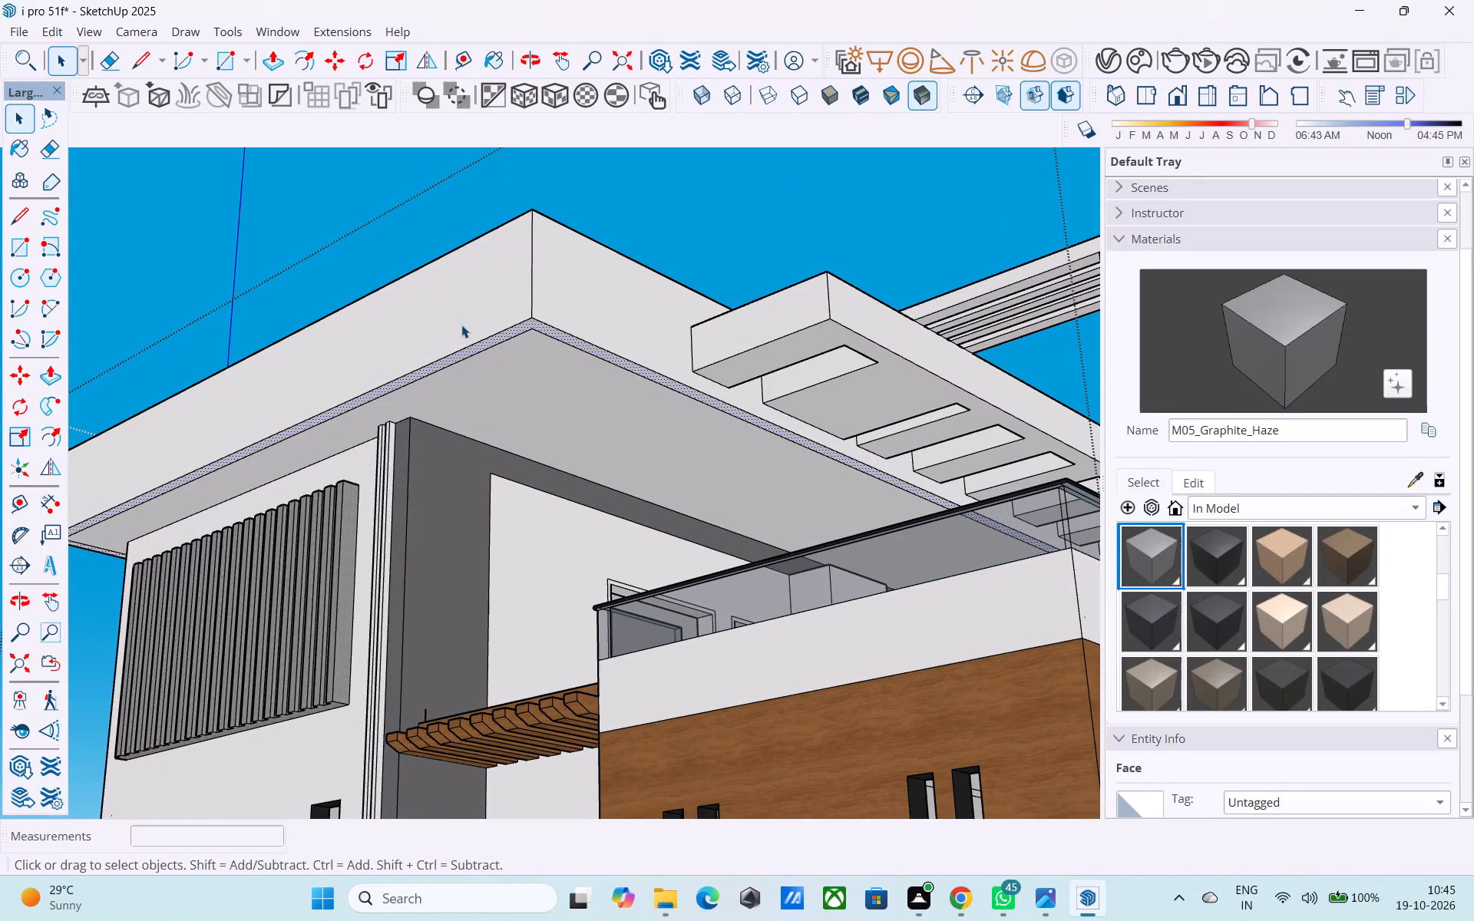
Paint the projecting top-floor wall panel between the door and the far window with M05_Graphite_Haze.
scroll(418, 401, down, 3)
middle_drag(400, 432, 396, 483)
scroll(396, 483, down, 3)
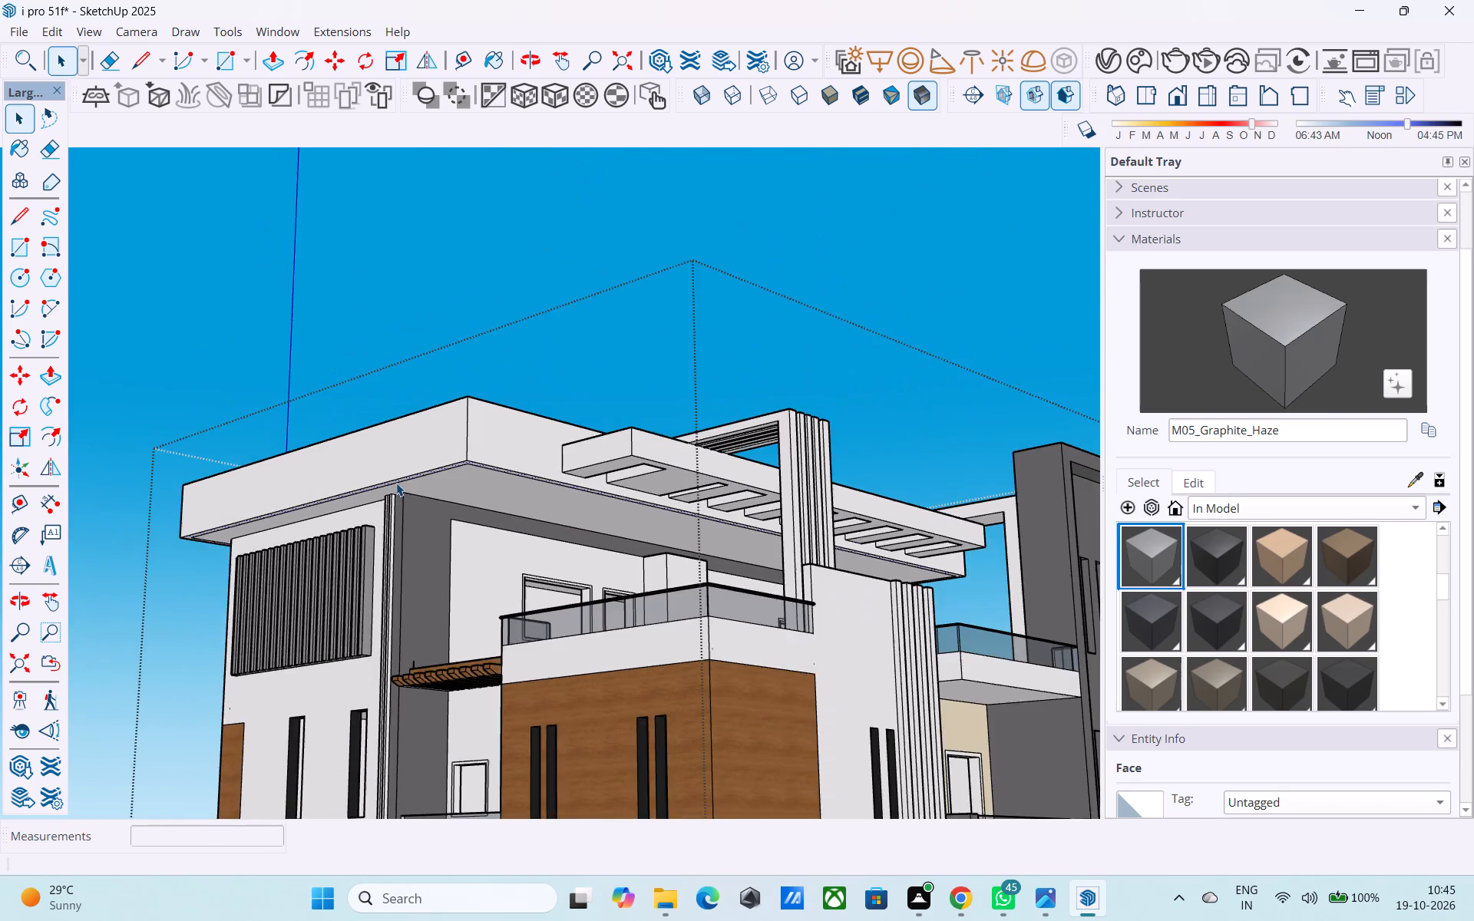
middle_drag(396, 483, 0, 540)
scroll(507, 520, up, 6)
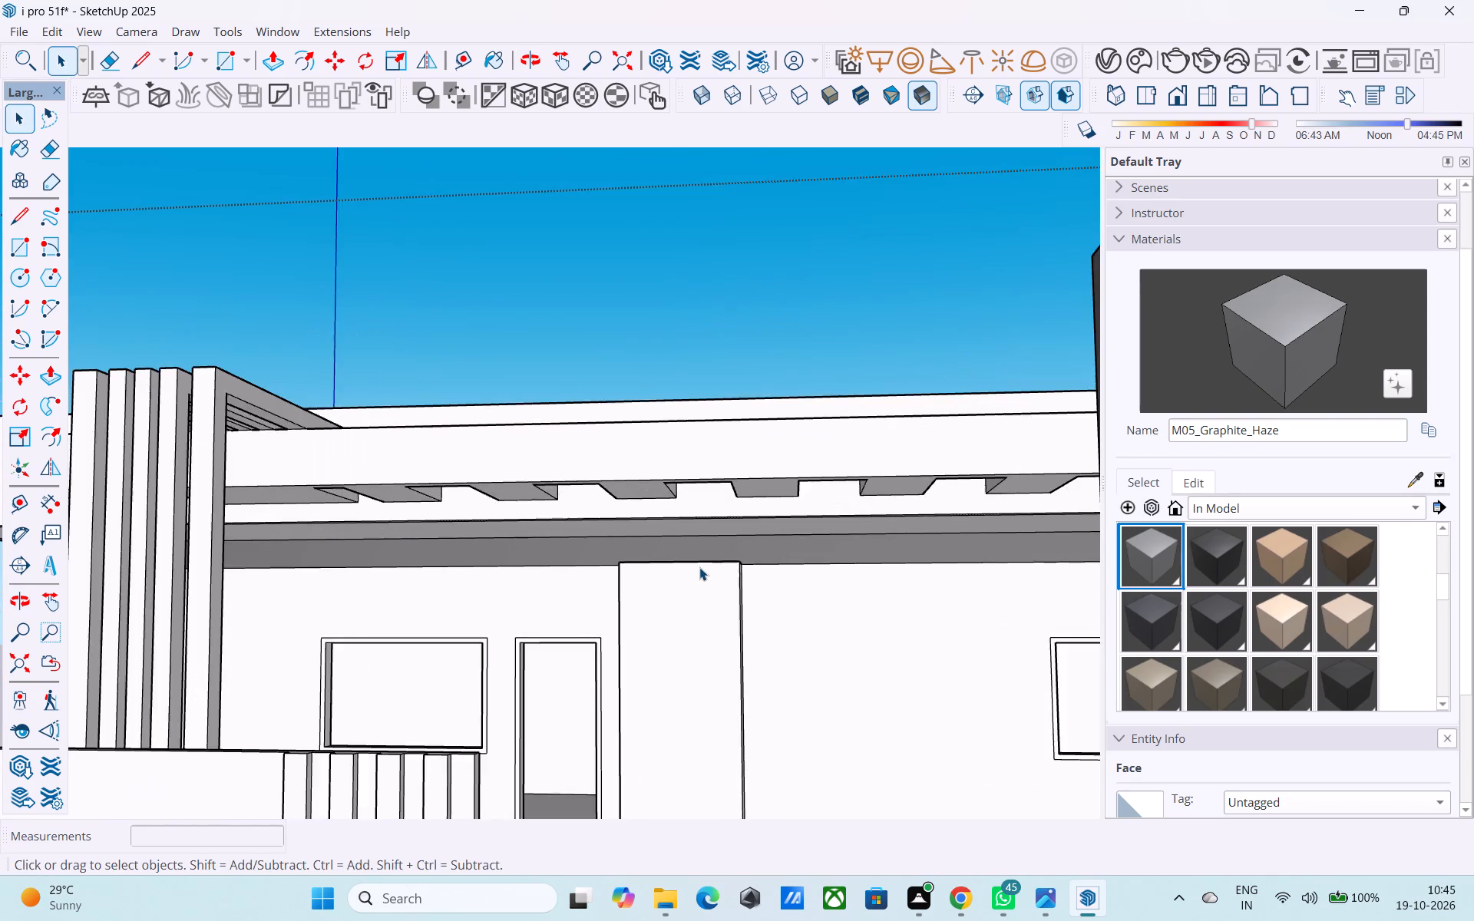
scroll(688, 578, down, 4)
middle_drag(680, 581, 724, 604)
click(1339, 283)
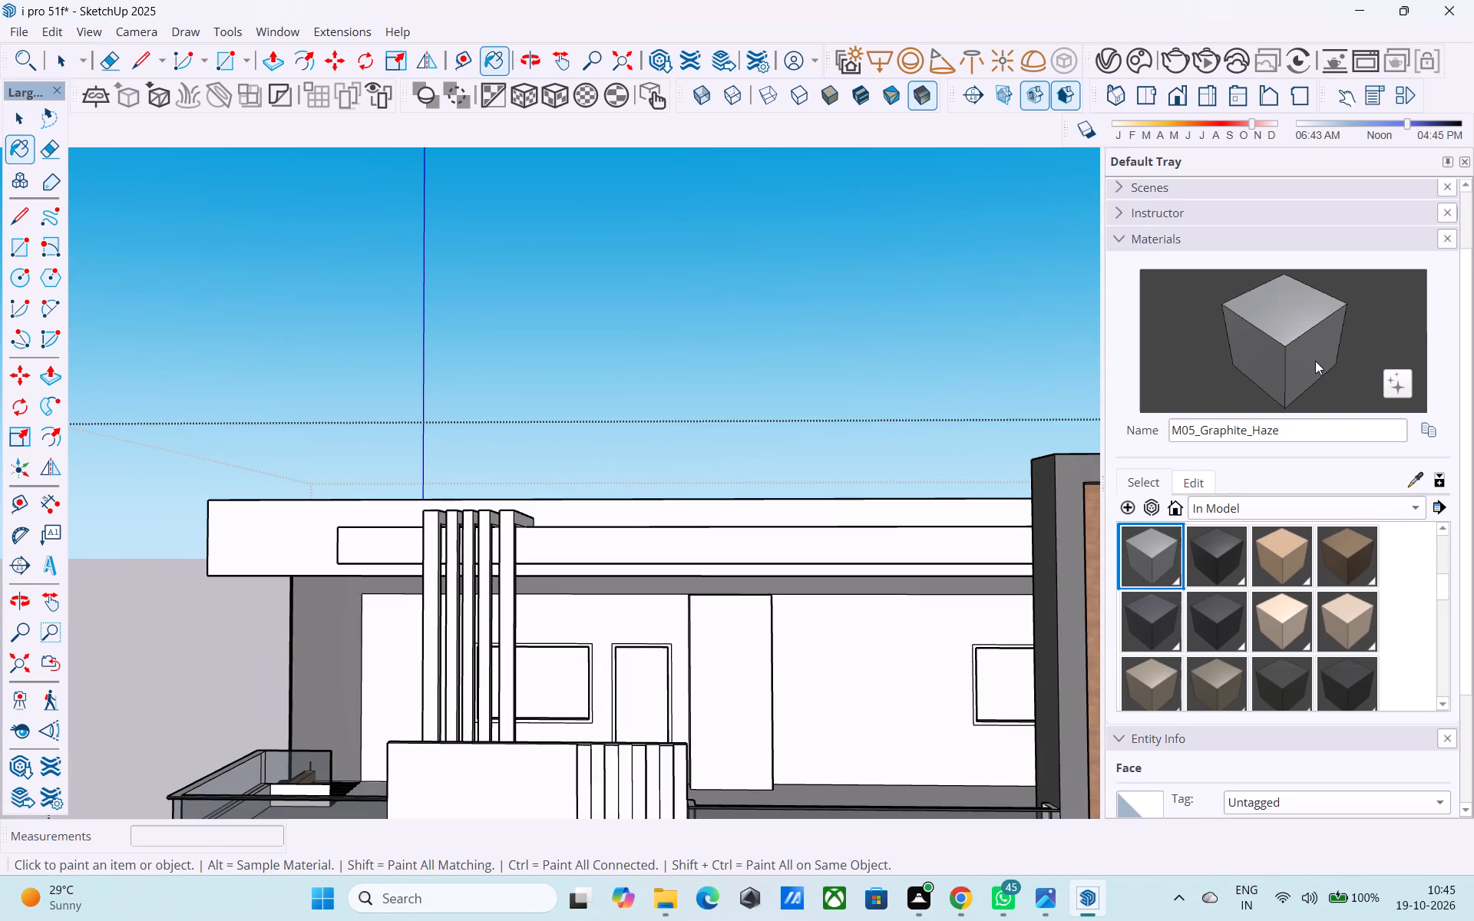
click(1315, 361)
click(749, 675)
scroll(775, 673, down, 1)
shift+middle_drag(775, 673, 772, 564)
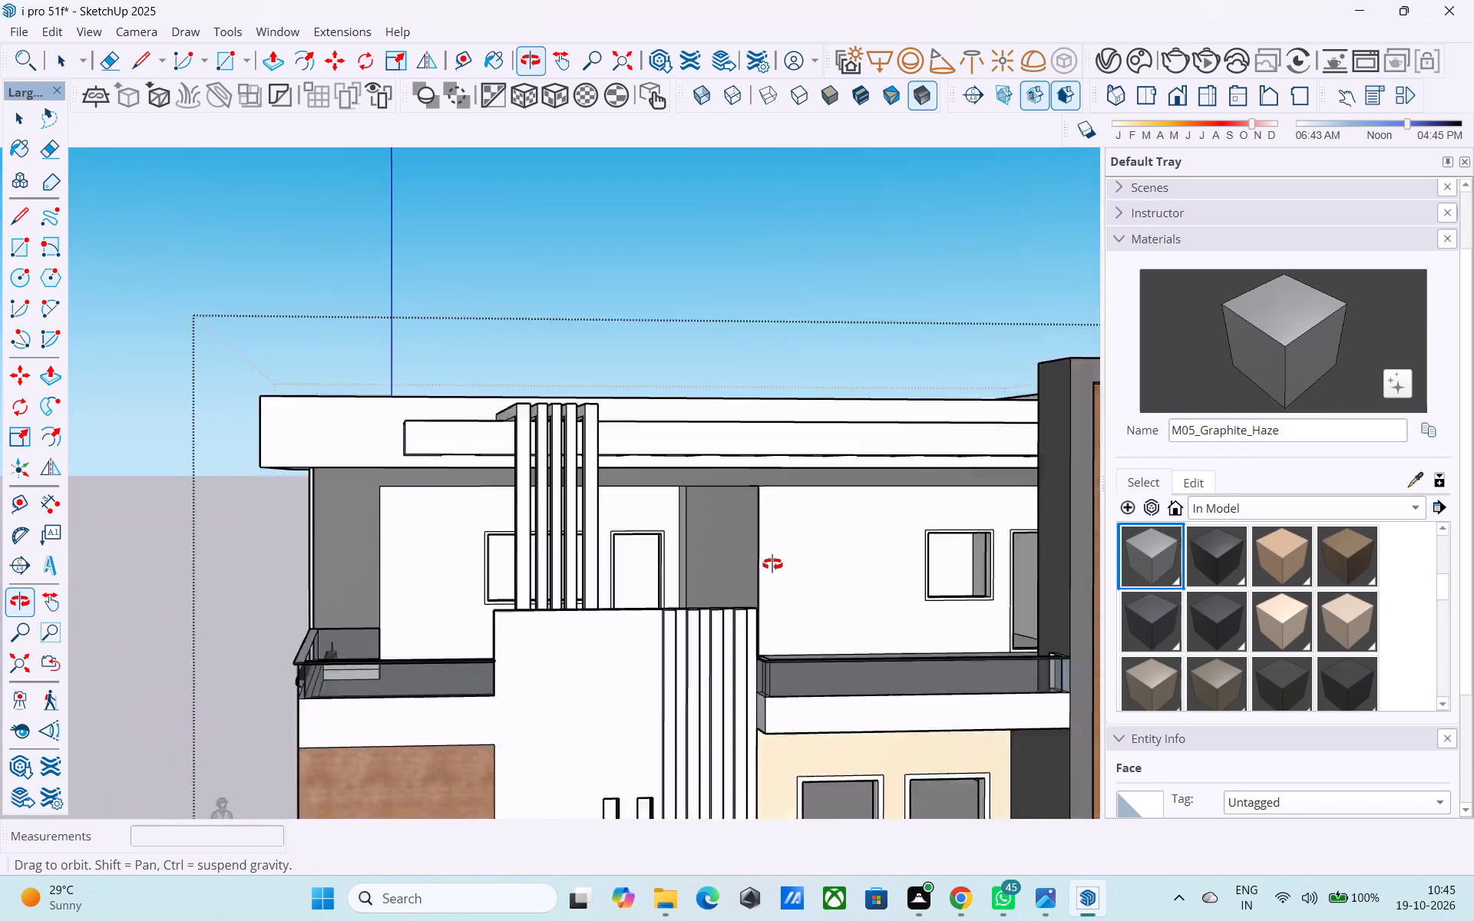
Paint the side face of the projecting top-floor wall panel with M05_Graphite_Haze.
shift+middle_drag(772, 564, 781, 574)
scroll(723, 569, up, 4)
click(705, 571)
middle_drag(706, 566, 540, 556)
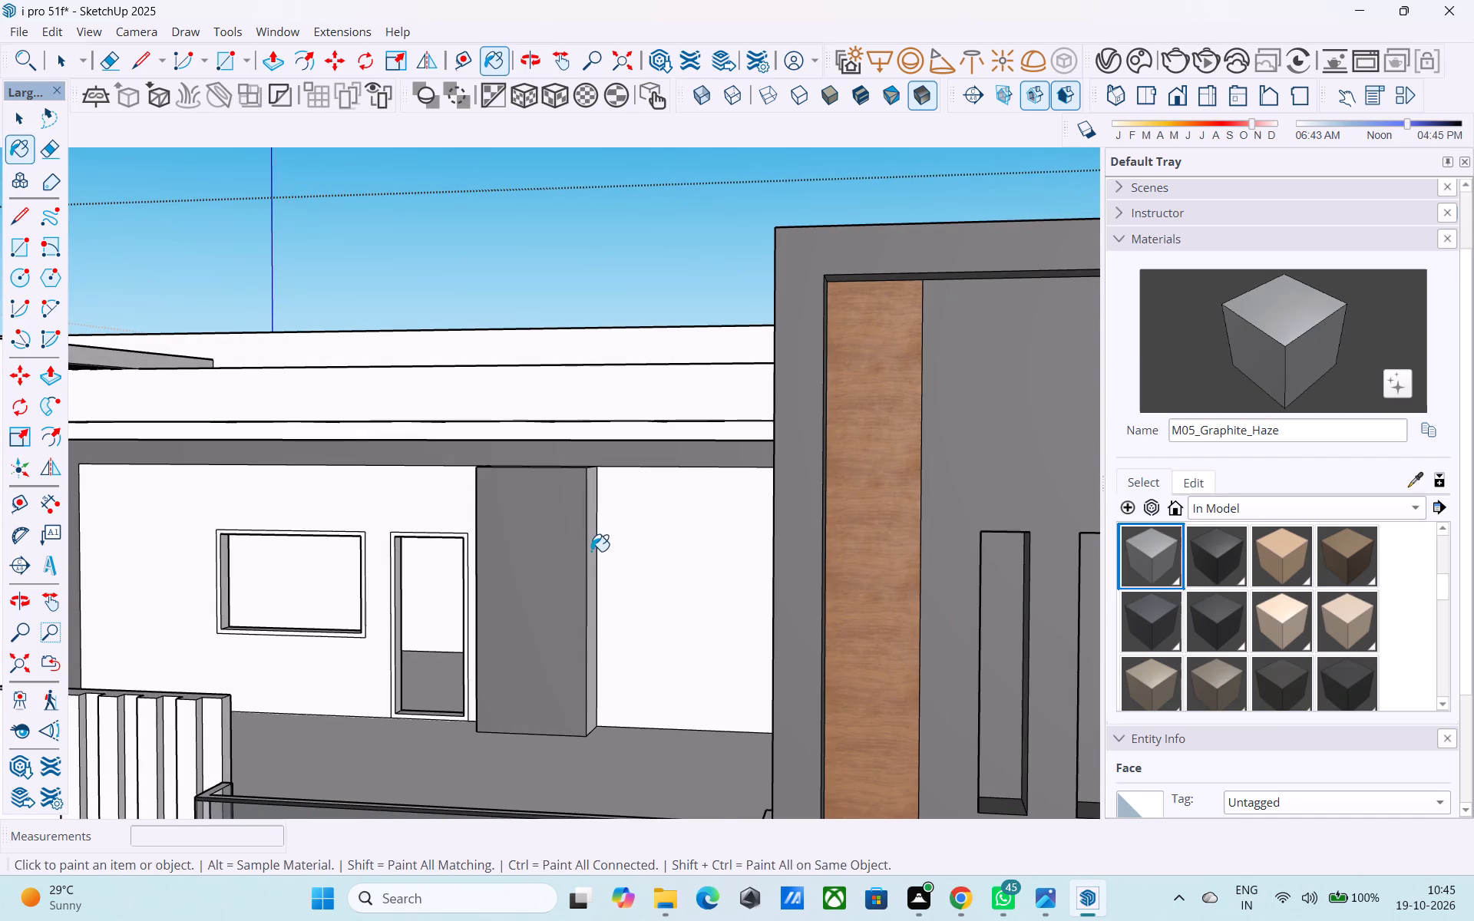
click(591, 551)
Paint the underside of the top-floor balcony beside the tall grey frame with Wood_Veneer_15_1K.
scroll(598, 563, down, 8)
shift+middle_drag(581, 639, 888, 470)
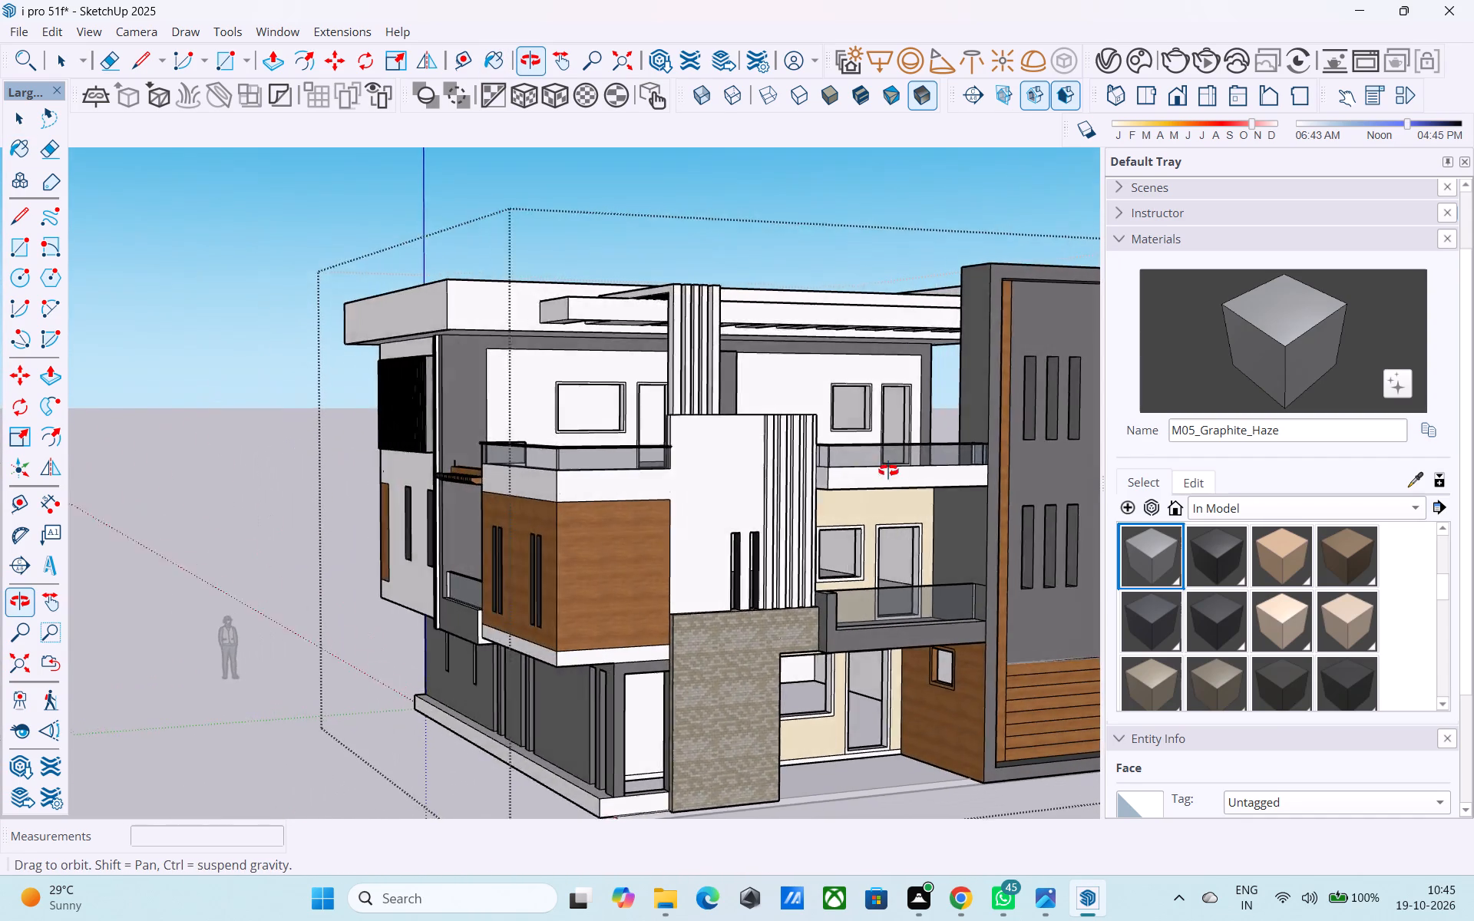
shift+middle_drag(888, 470, 894, 474)
shift+middle_drag(897, 476, 870, 460)
scroll(870, 460, down, 3)
shift+middle_drag(869, 460, 808, 487)
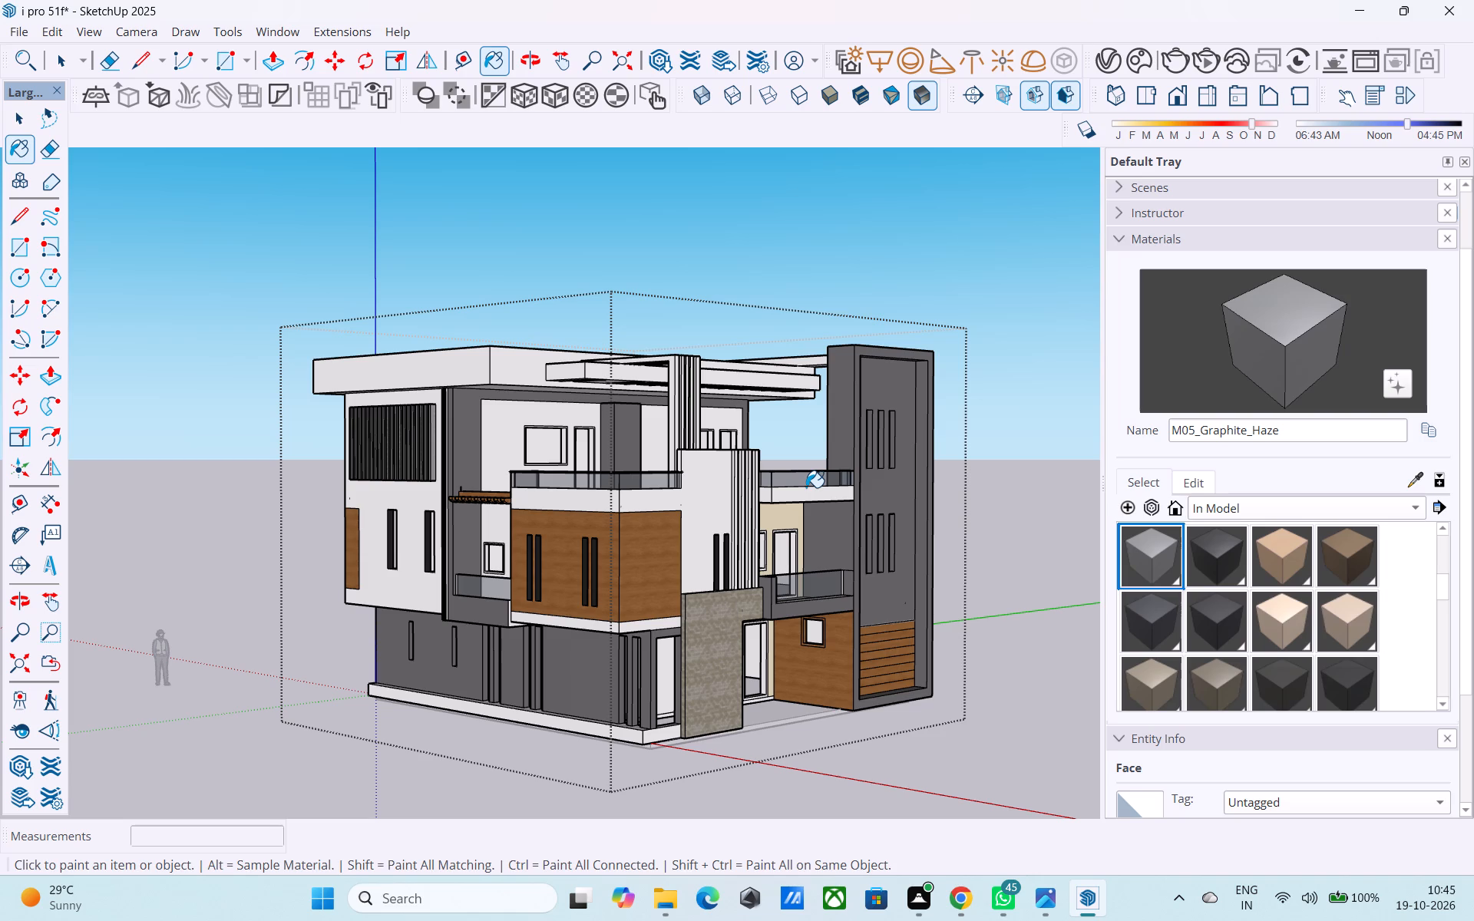
shift+middle_drag(782, 505, 673, 395)
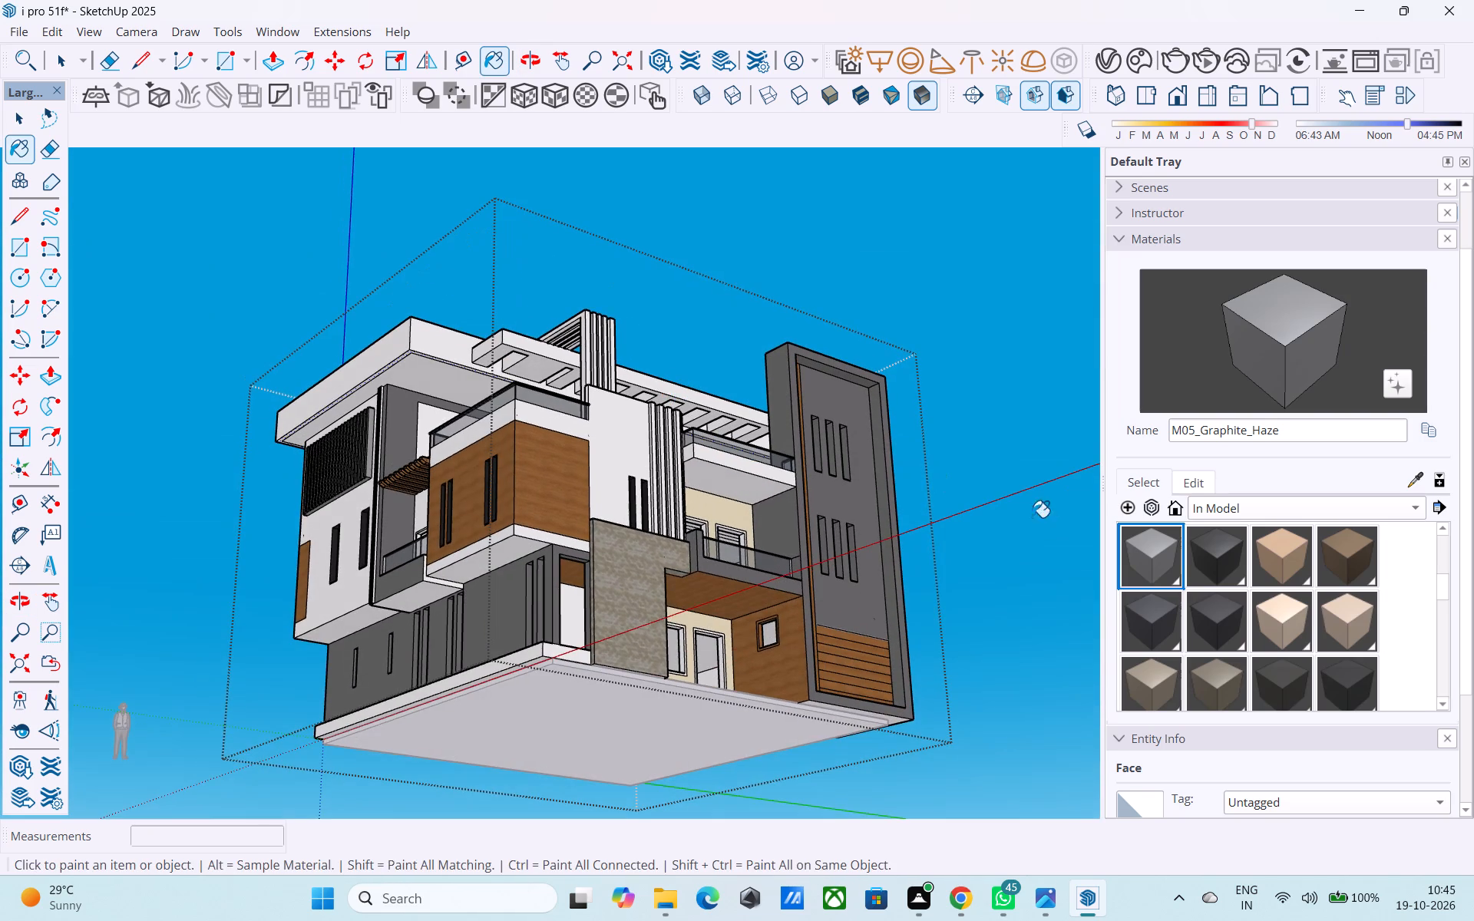
scroll(1248, 561, down, 5)
click(1275, 556)
scroll(815, 557, up, 8)
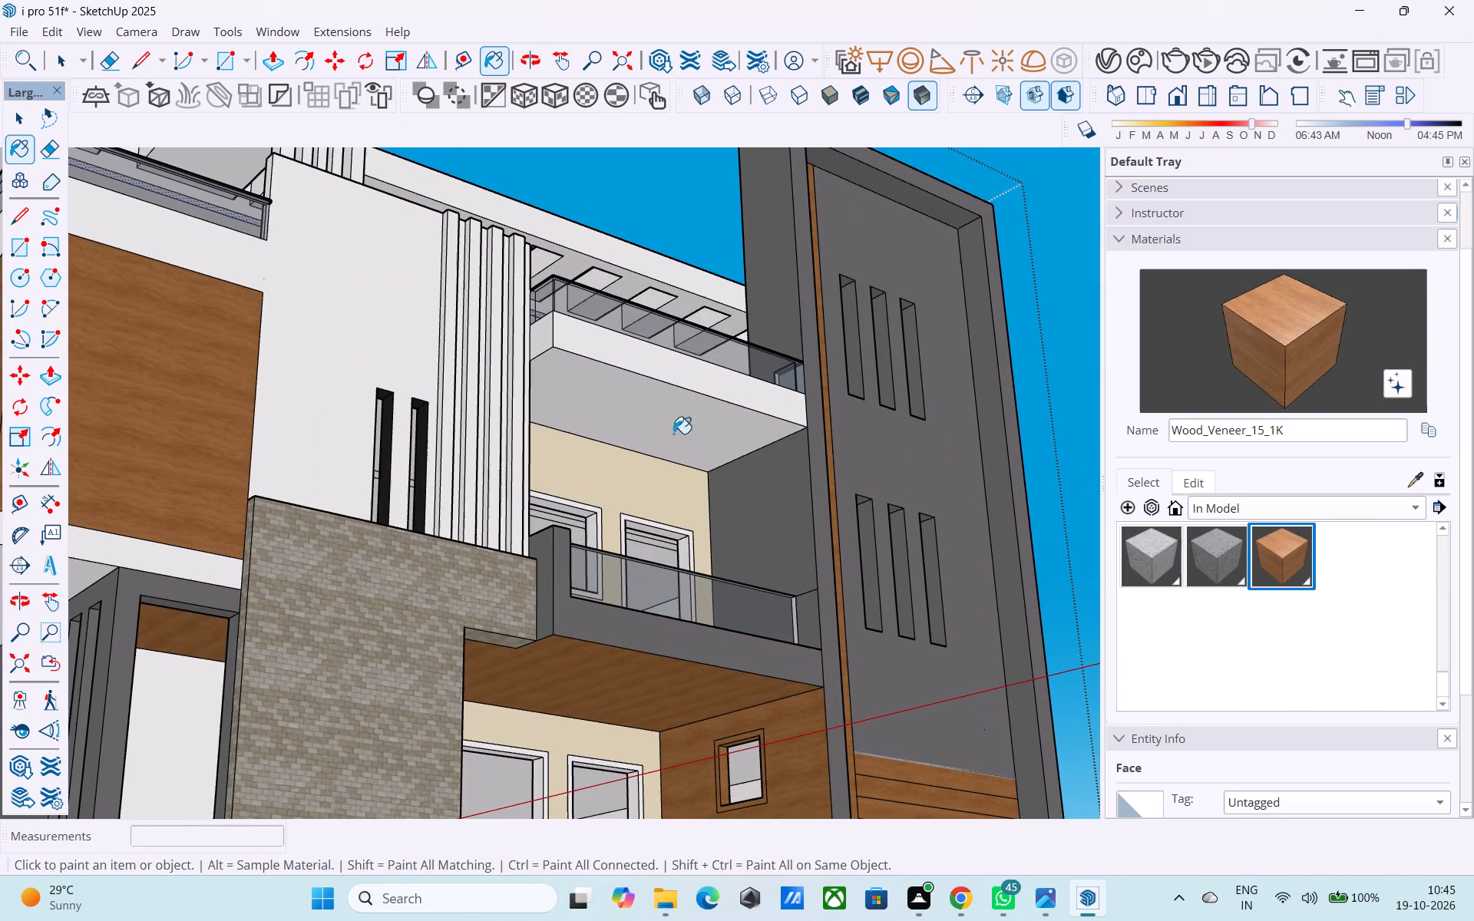
click(663, 416)
Draw two horizontal lines across the blank long side wall, extending the end wall's wood panel's upper and lower edges 44' to the far corner.
scroll(663, 414, down, 5)
middle_drag(663, 414, 807, 658)
scroll(676, 596, down, 4)
shift+middle_drag(677, 598, 911, 662)
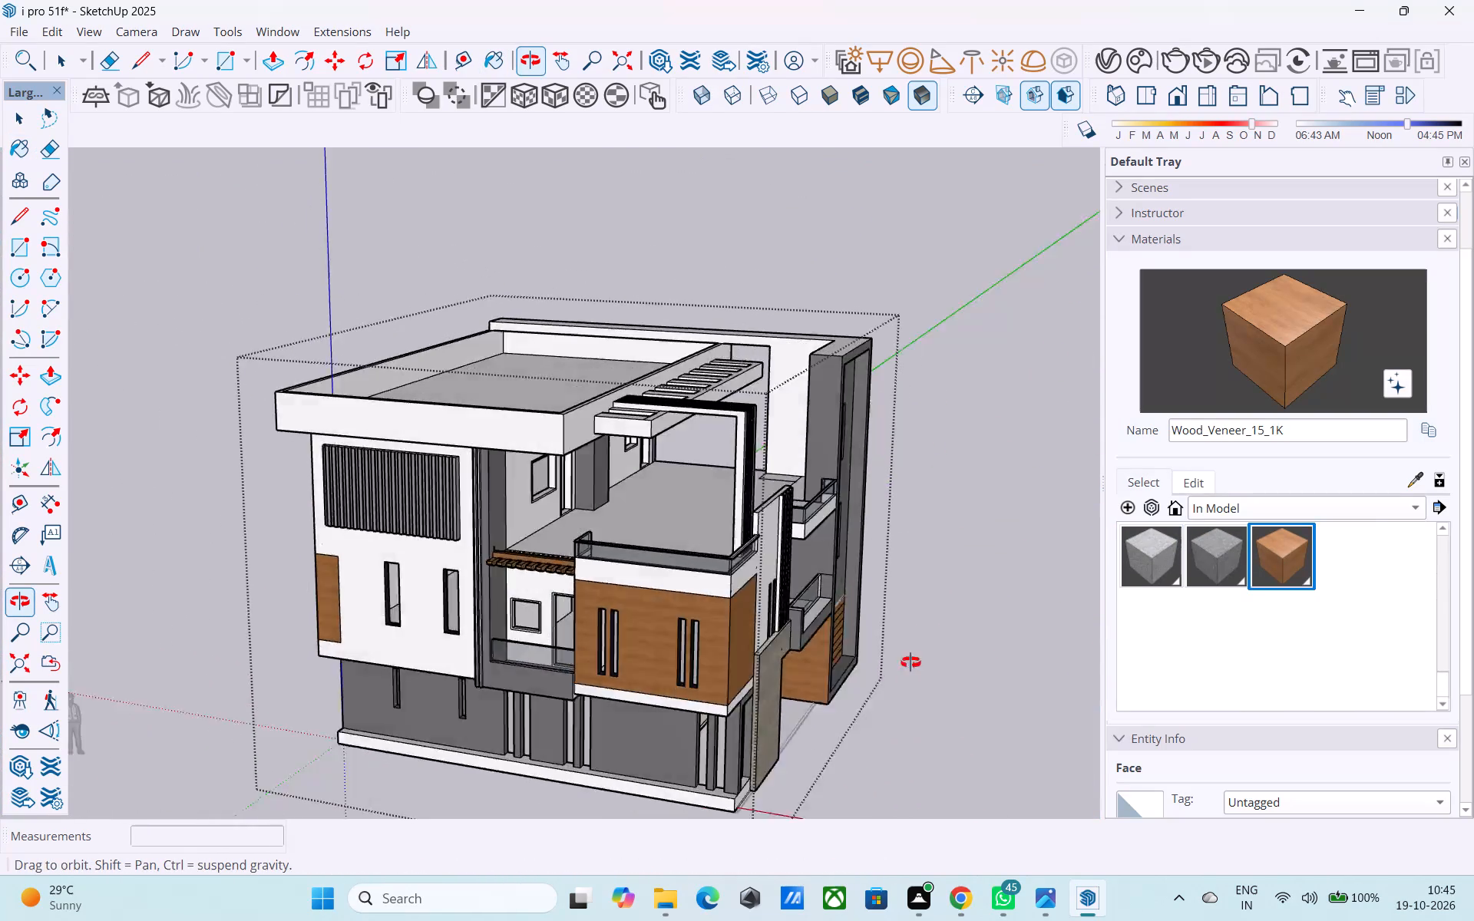
shift+middle_drag(911, 662, 1129, 612)
middle_drag(970, 595, 905, 634)
middle_drag(491, 639, 1009, 632)
shift+middle_drag(903, 662, 1003, 691)
scroll(939, 664, up, 3)
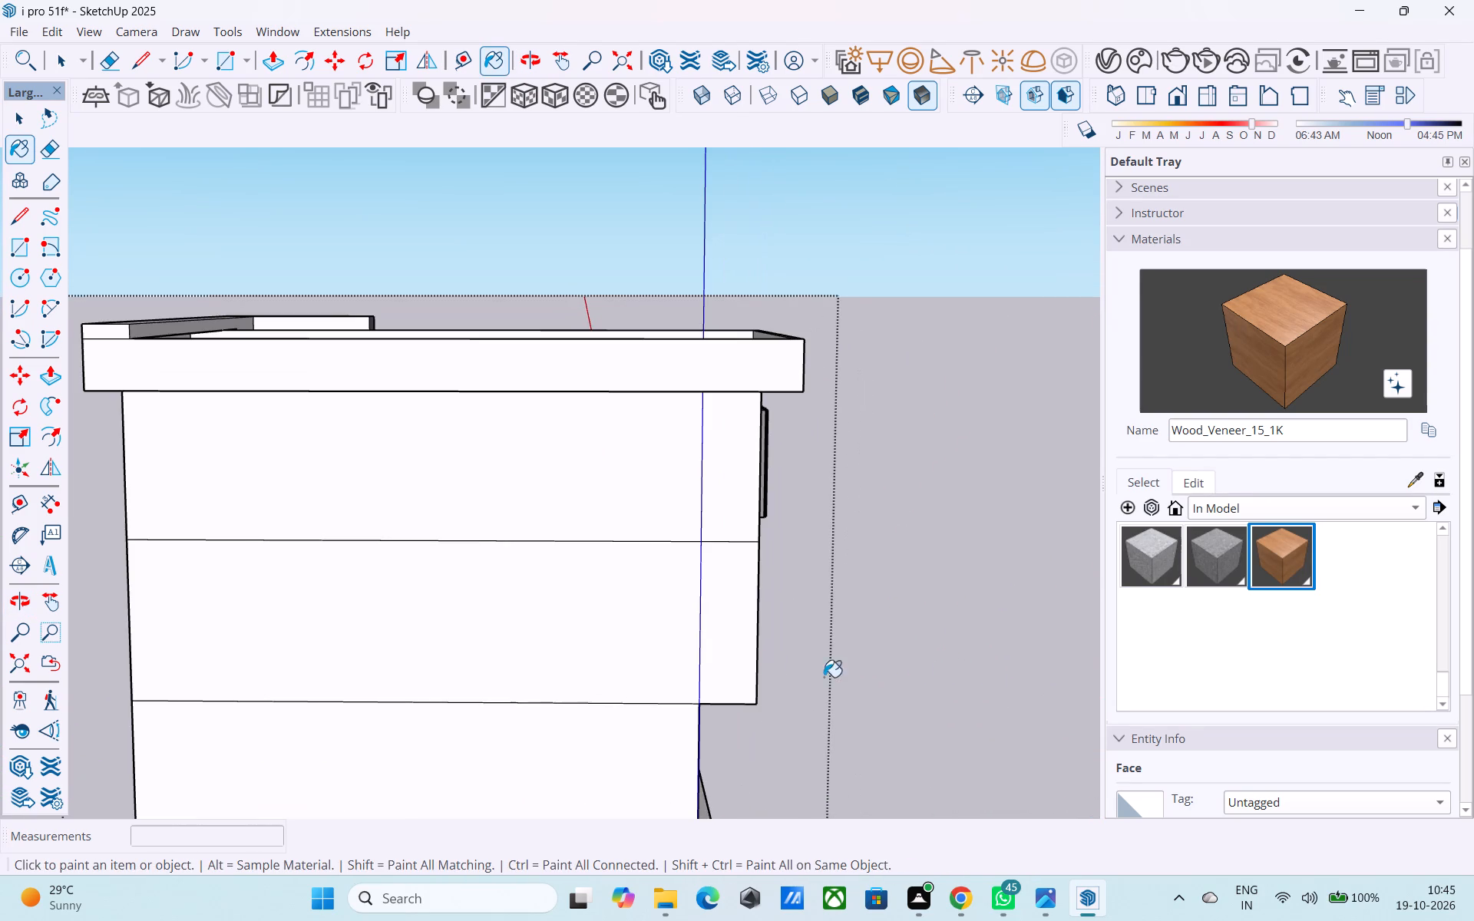
middle_drag(702, 678, 472, 678)
scroll(444, 616, up, 4)
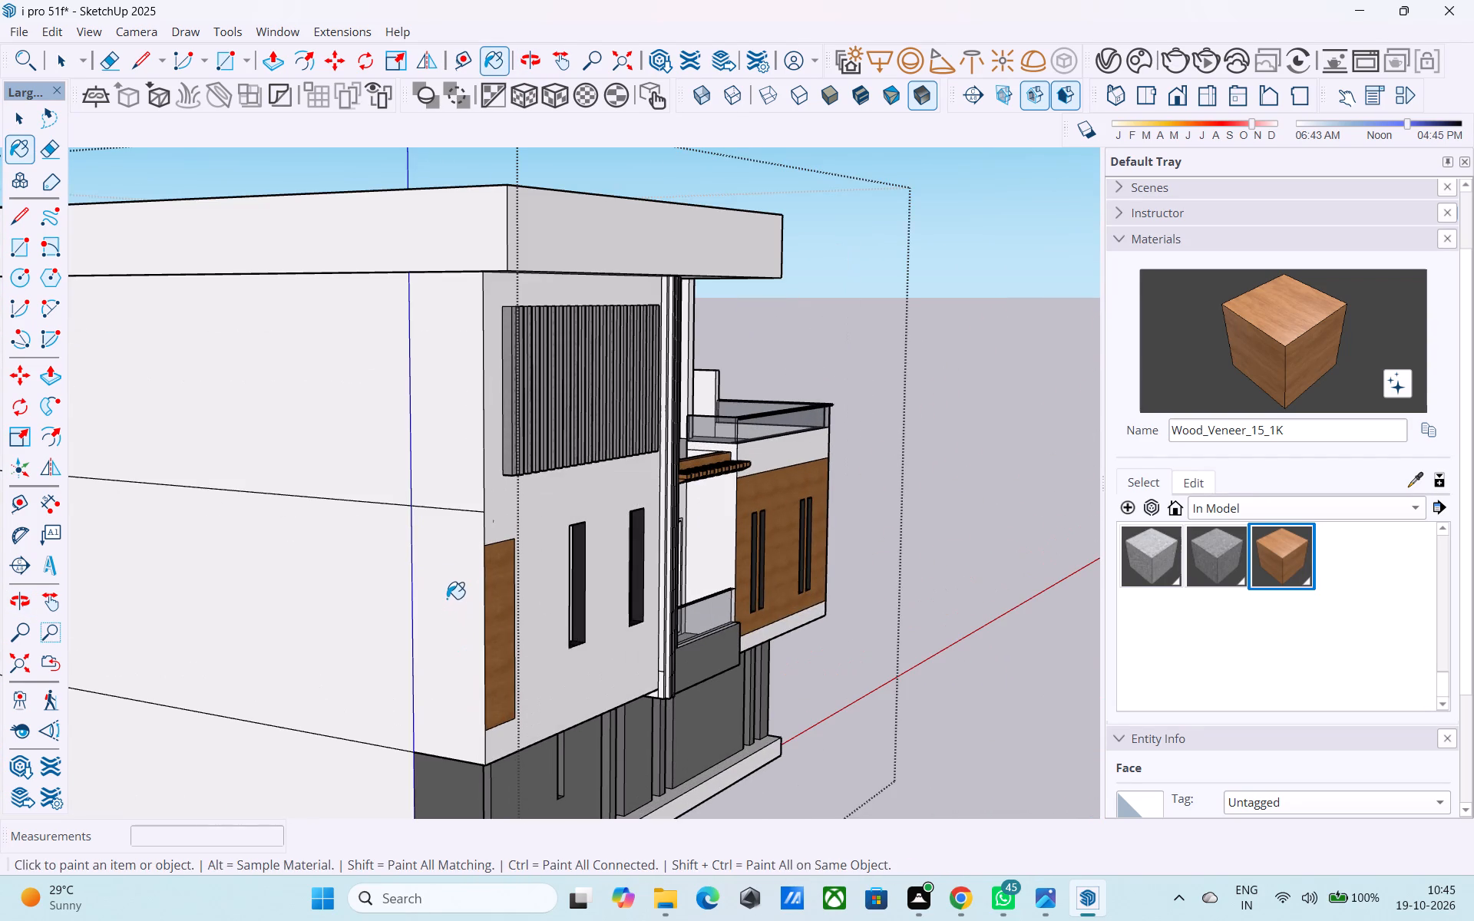
key(l)
click(483, 545)
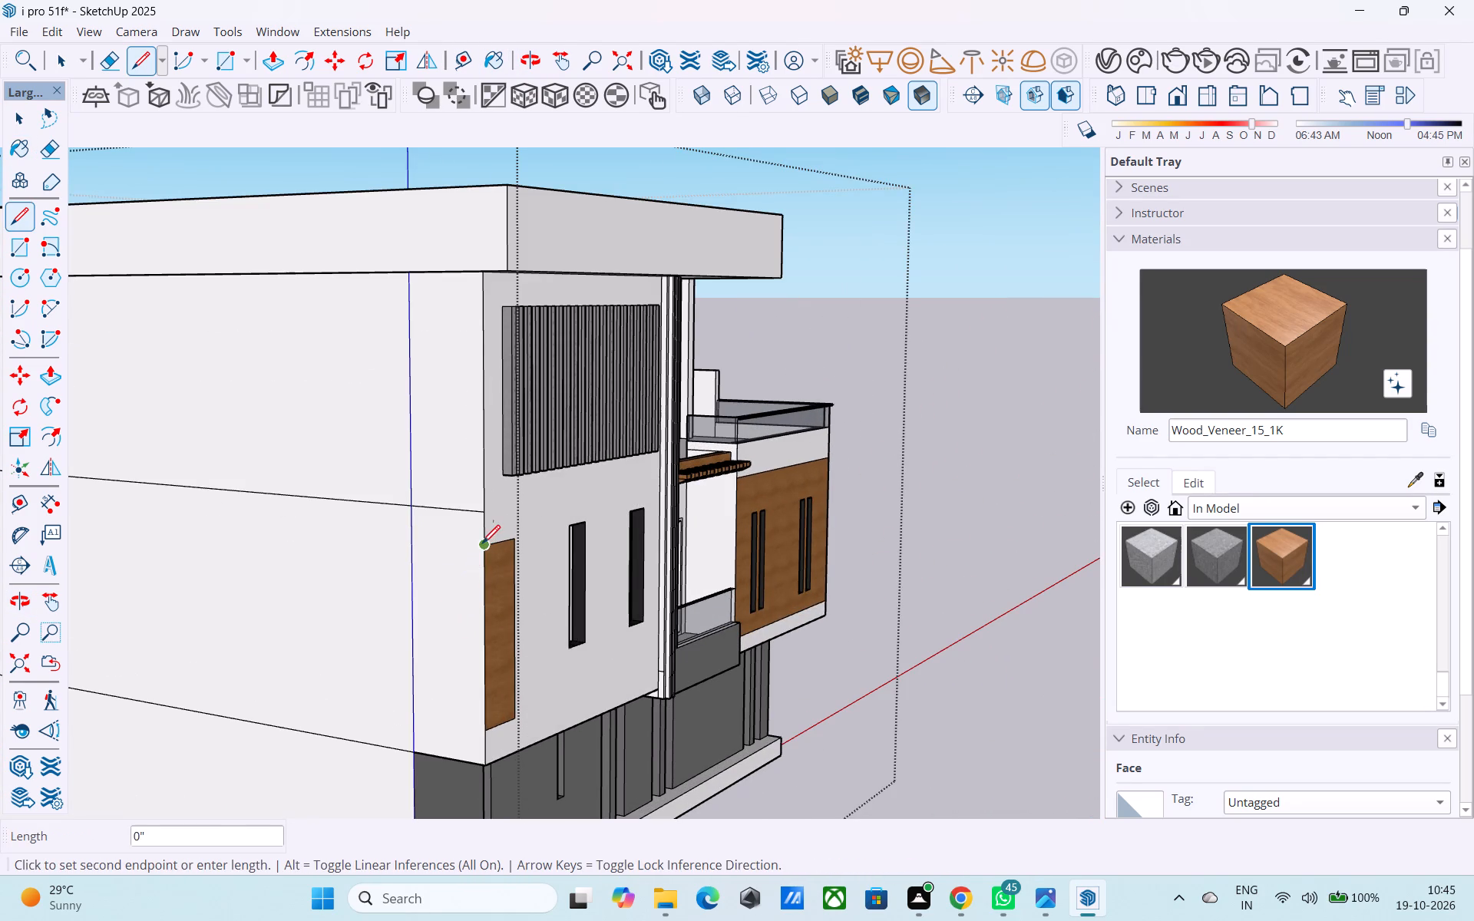
scroll(482, 545, down, 5)
shift+middle_drag(264, 555, 632, 557)
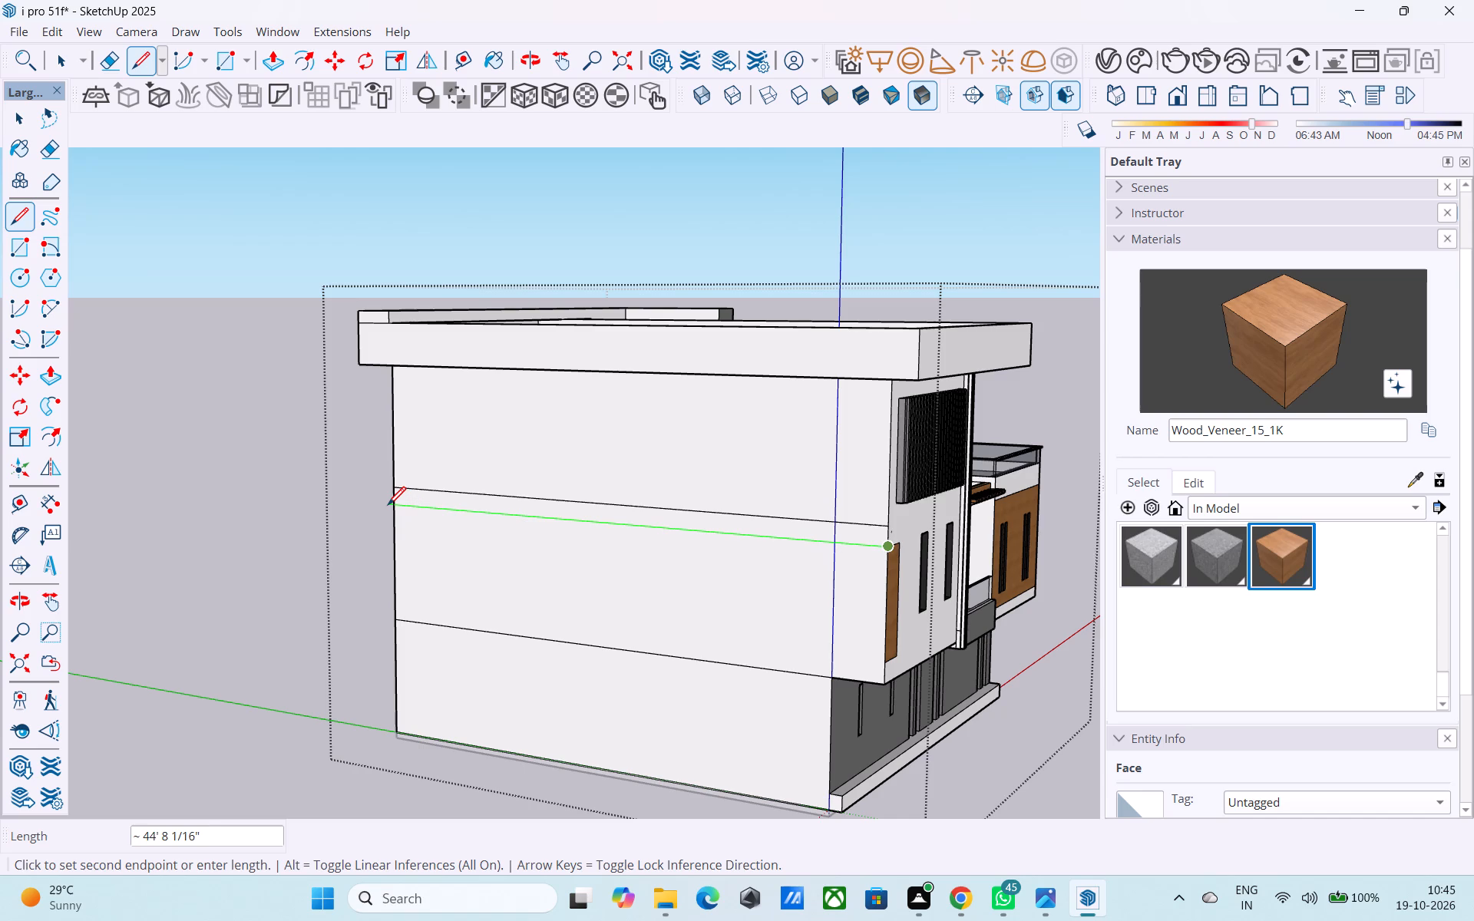
click(388, 507)
shift+middle_drag(703, 588, 476, 530)
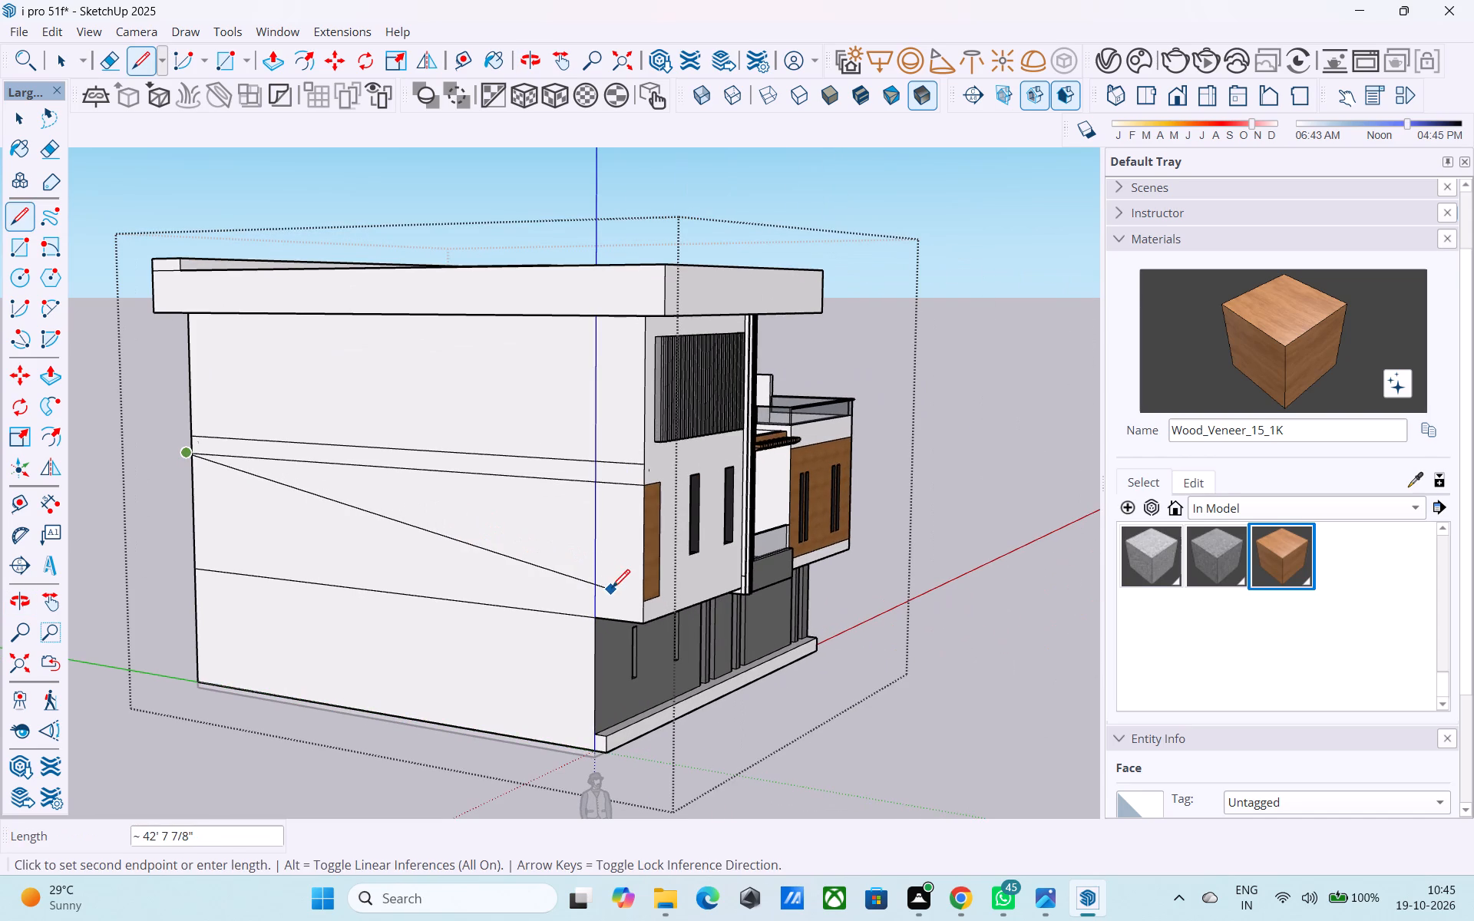
key(l)
click(643, 596)
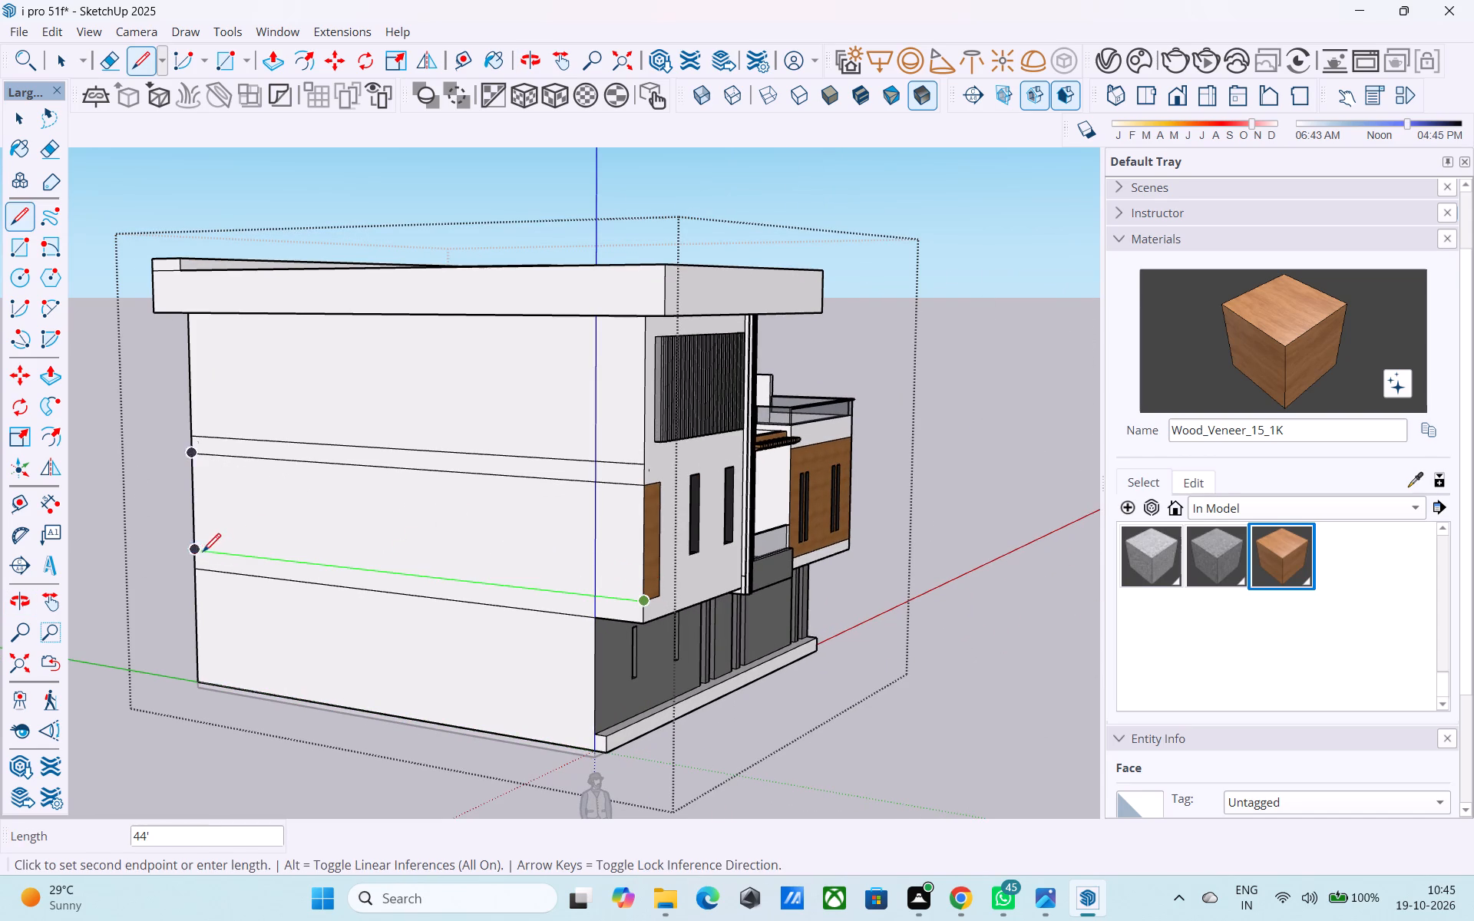
click(196, 552)
Paint the strip between the two new lines on the long side wall with Wood_Veneer_15_1K.
click(1307, 332)
click(552, 552)
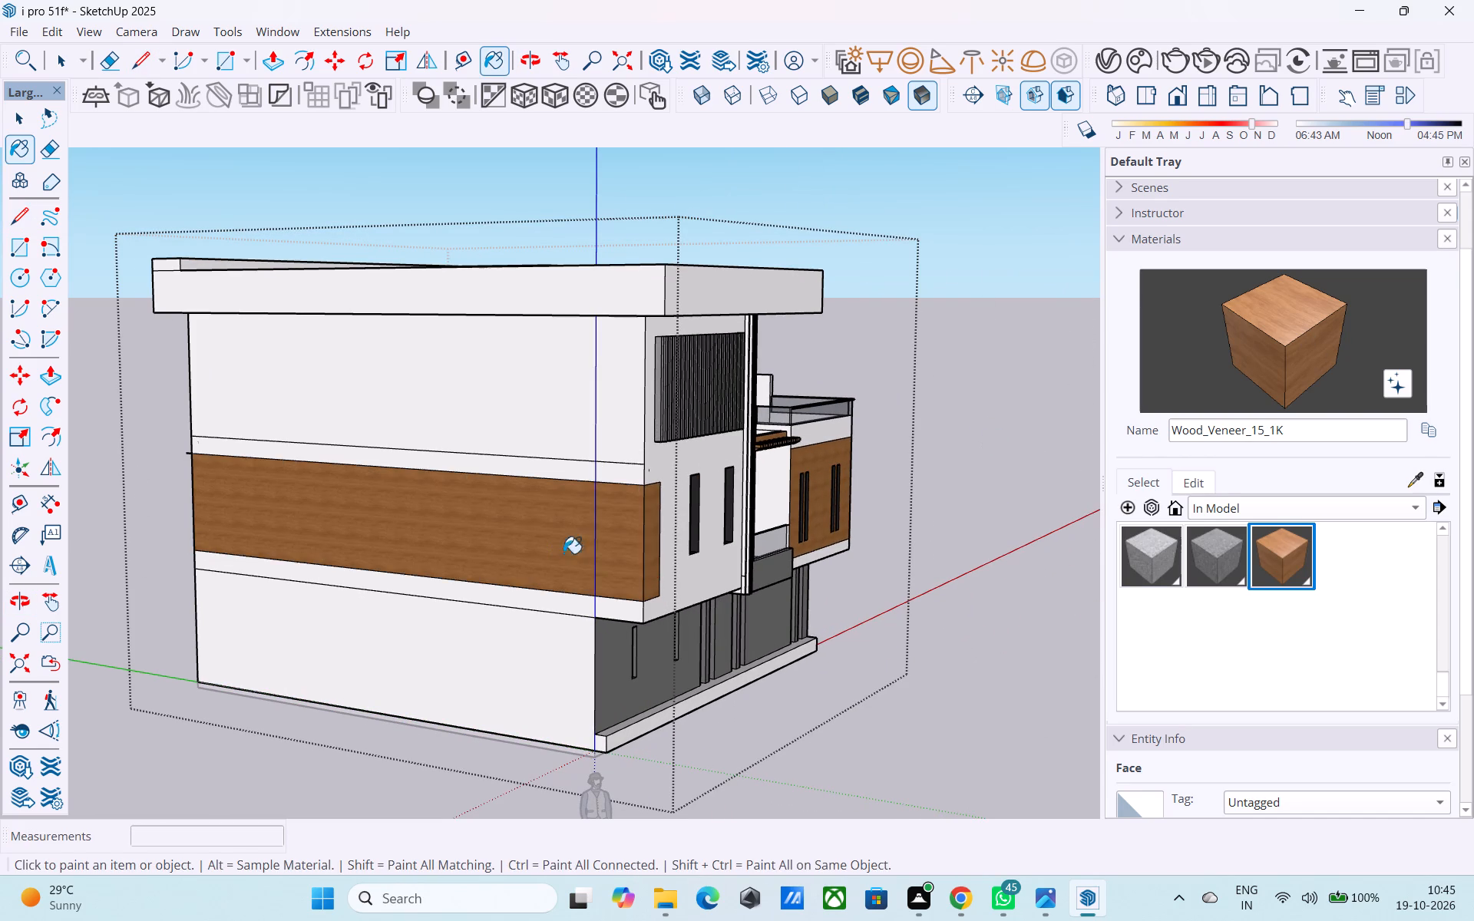
Continue the wood band's upper and lower edges across the adjoining rear wall with two 31' 3" lines.
middle_drag(471, 567, 1200, 527)
middle_drag(700, 544, 737, 549)
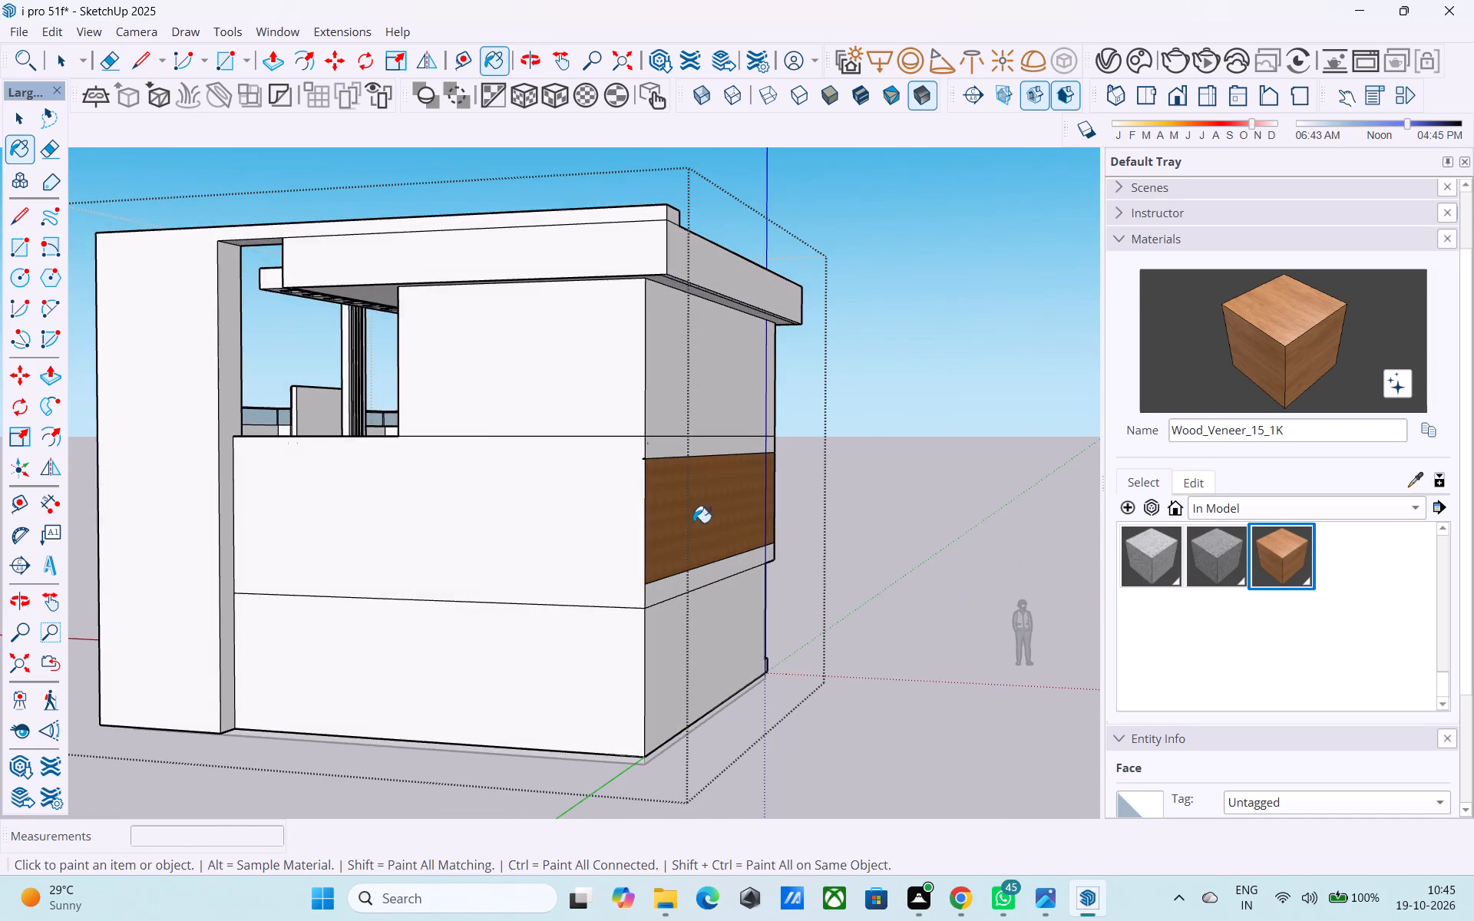
scroll(638, 487, up, 6)
key(l)
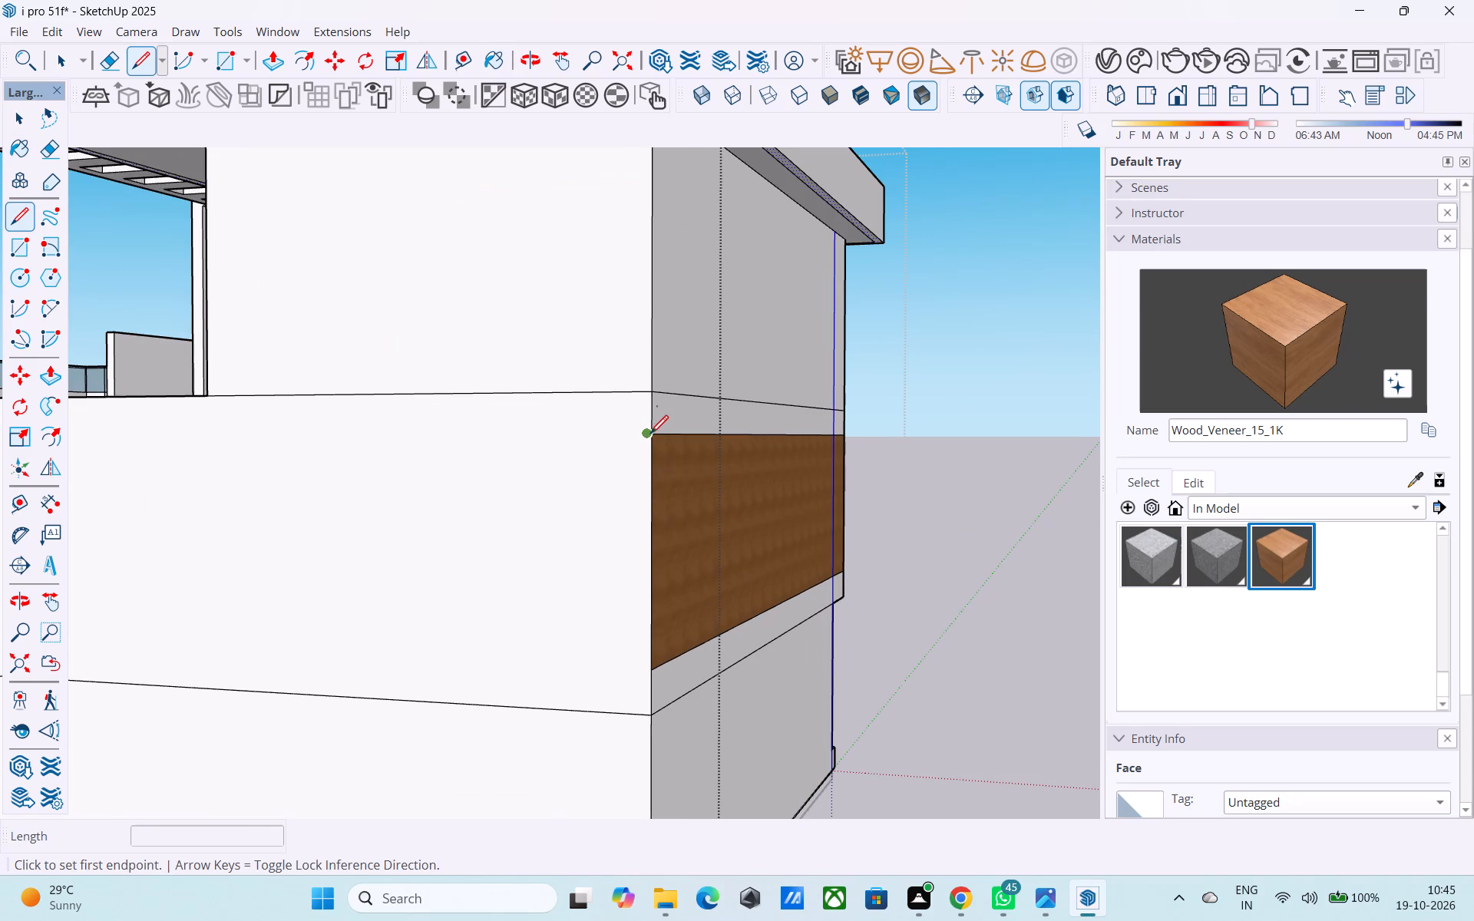
click(654, 436)
scroll(652, 434, down, 5)
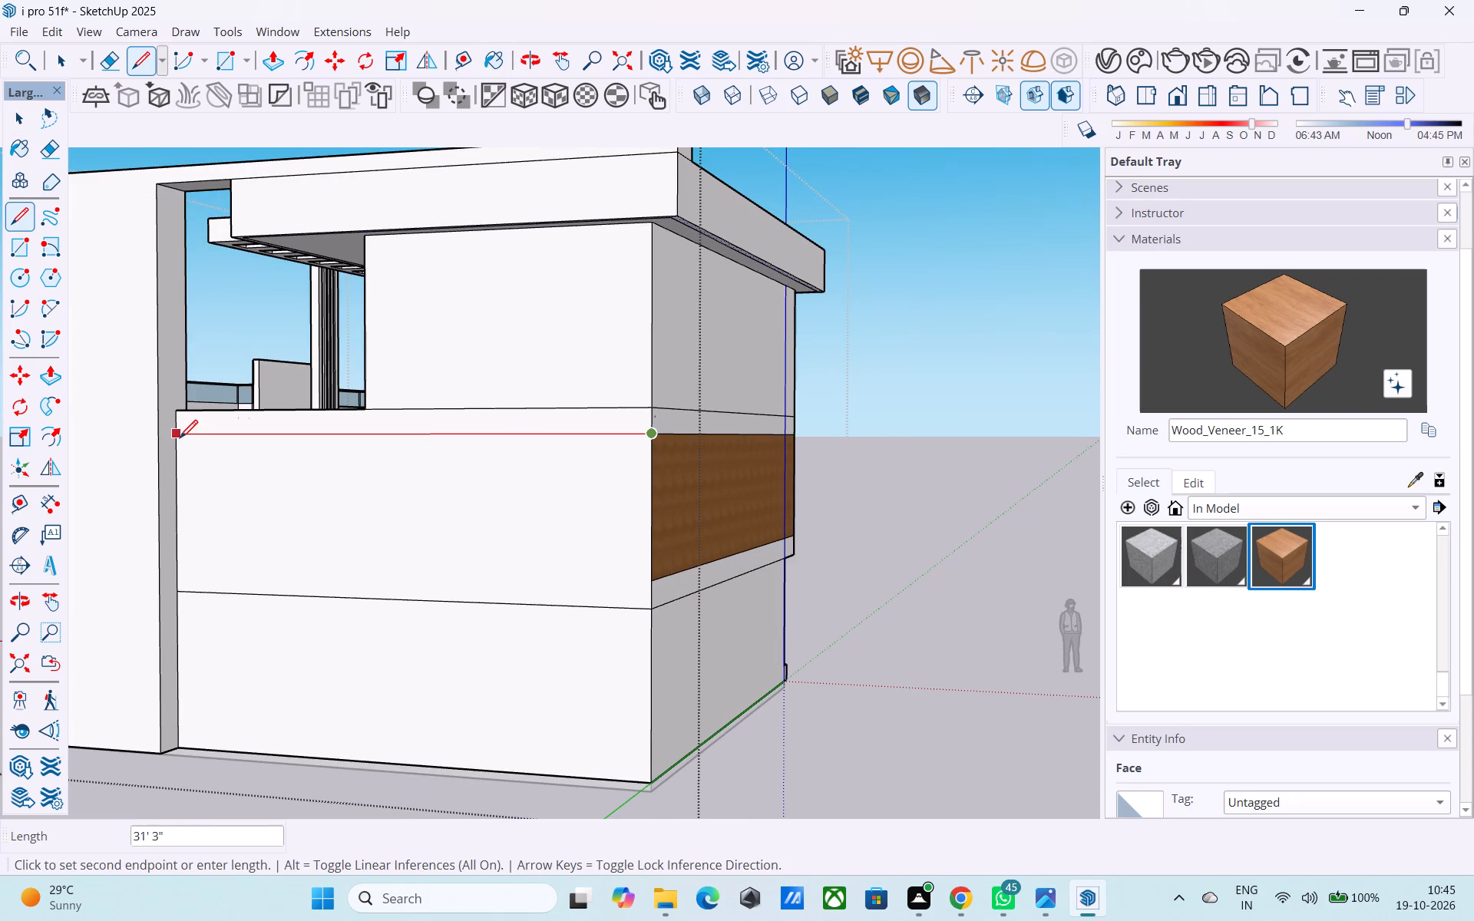
click(178, 437)
click(652, 585)
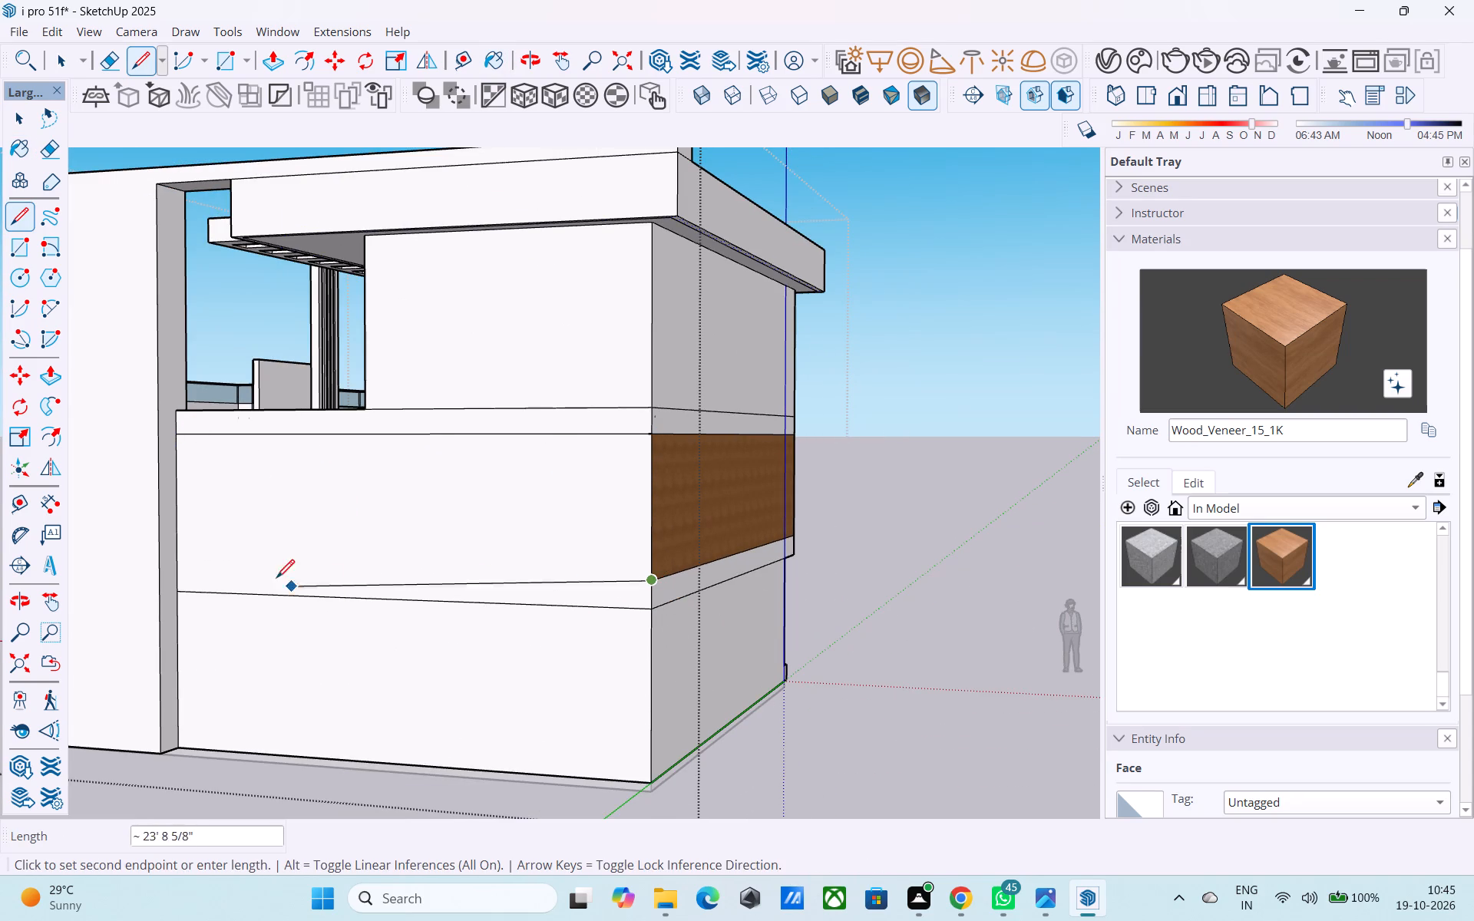
click(180, 560)
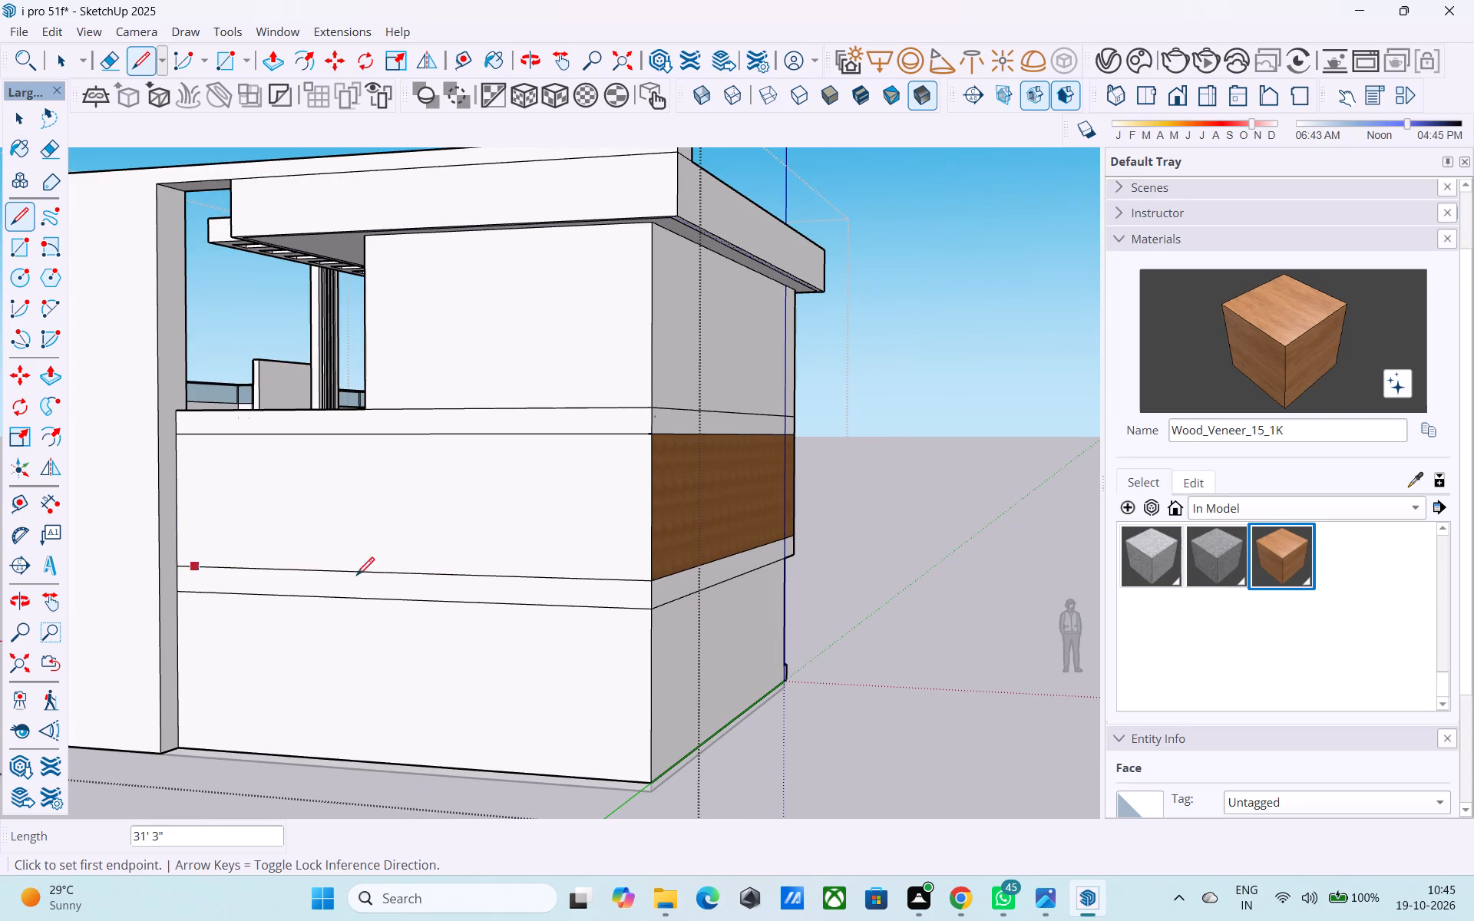
Paint the strip between the two new lines on the rear wall with Wood_Veneer_15_1K.
click(1249, 345)
click(555, 540)
Push/Pull the rear wall's wood band outward by 3".
middle_drag(561, 547, 418, 610)
scroll(406, 604, up, 4)
click(425, 589)
key(space)
click(425, 589)
click(425, 589)
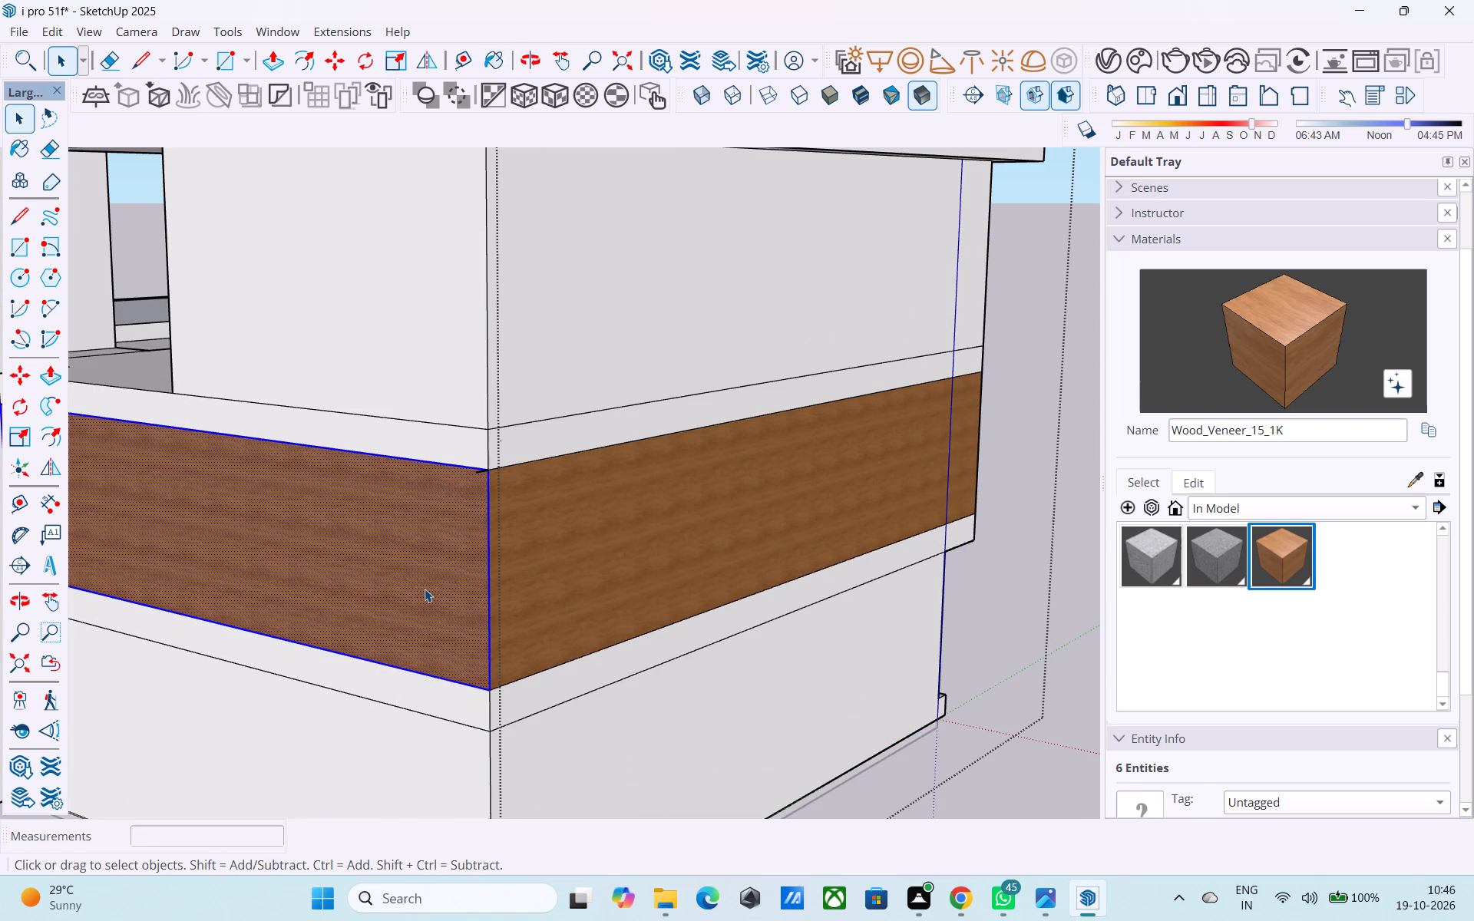
key(p)
click(431, 576)
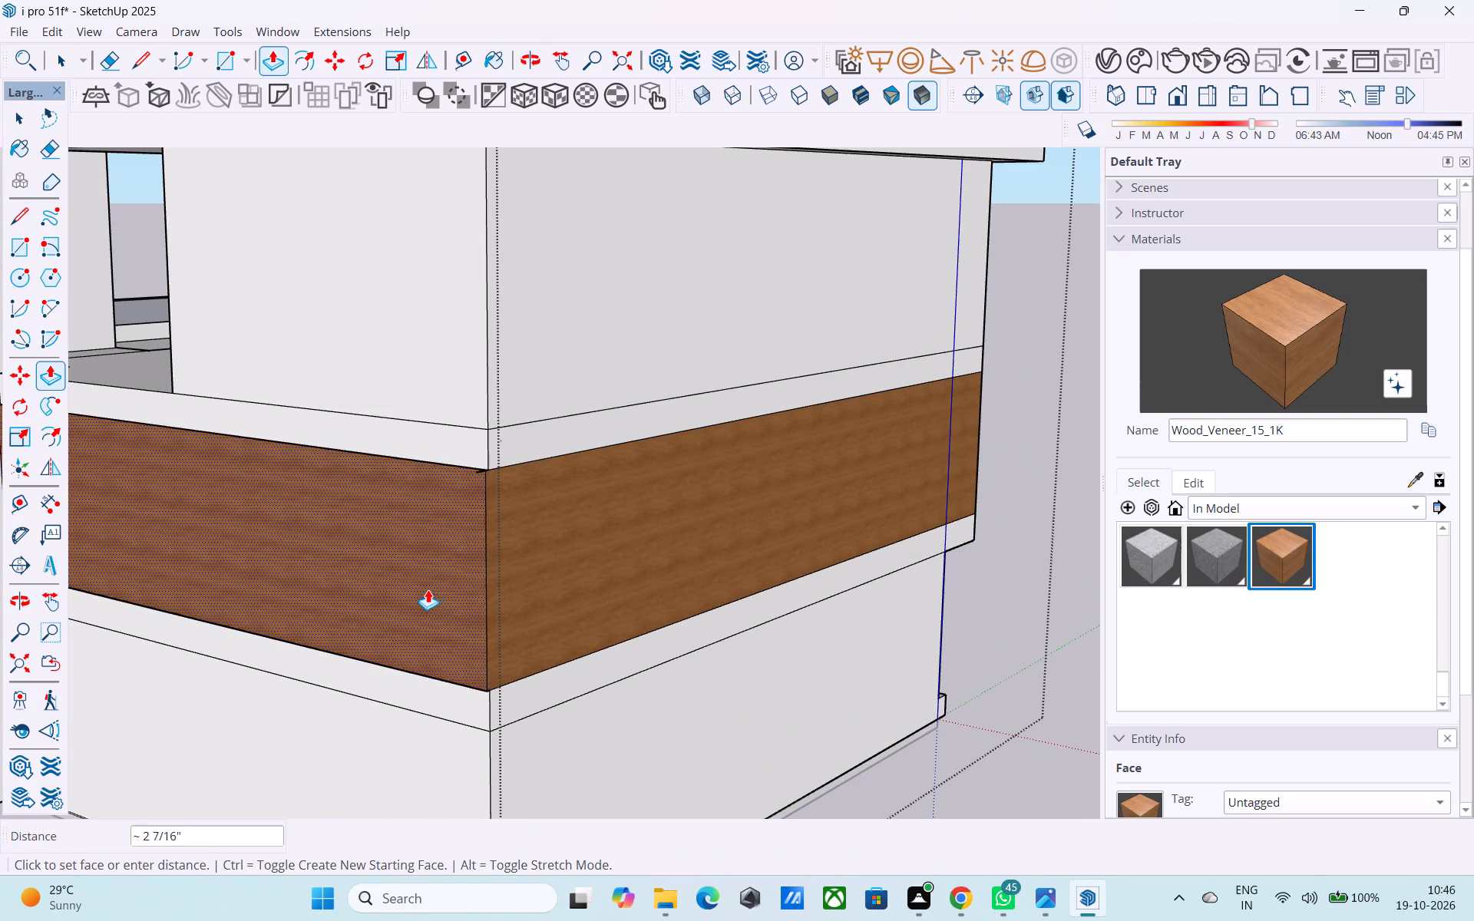
text(3")
key(Return)
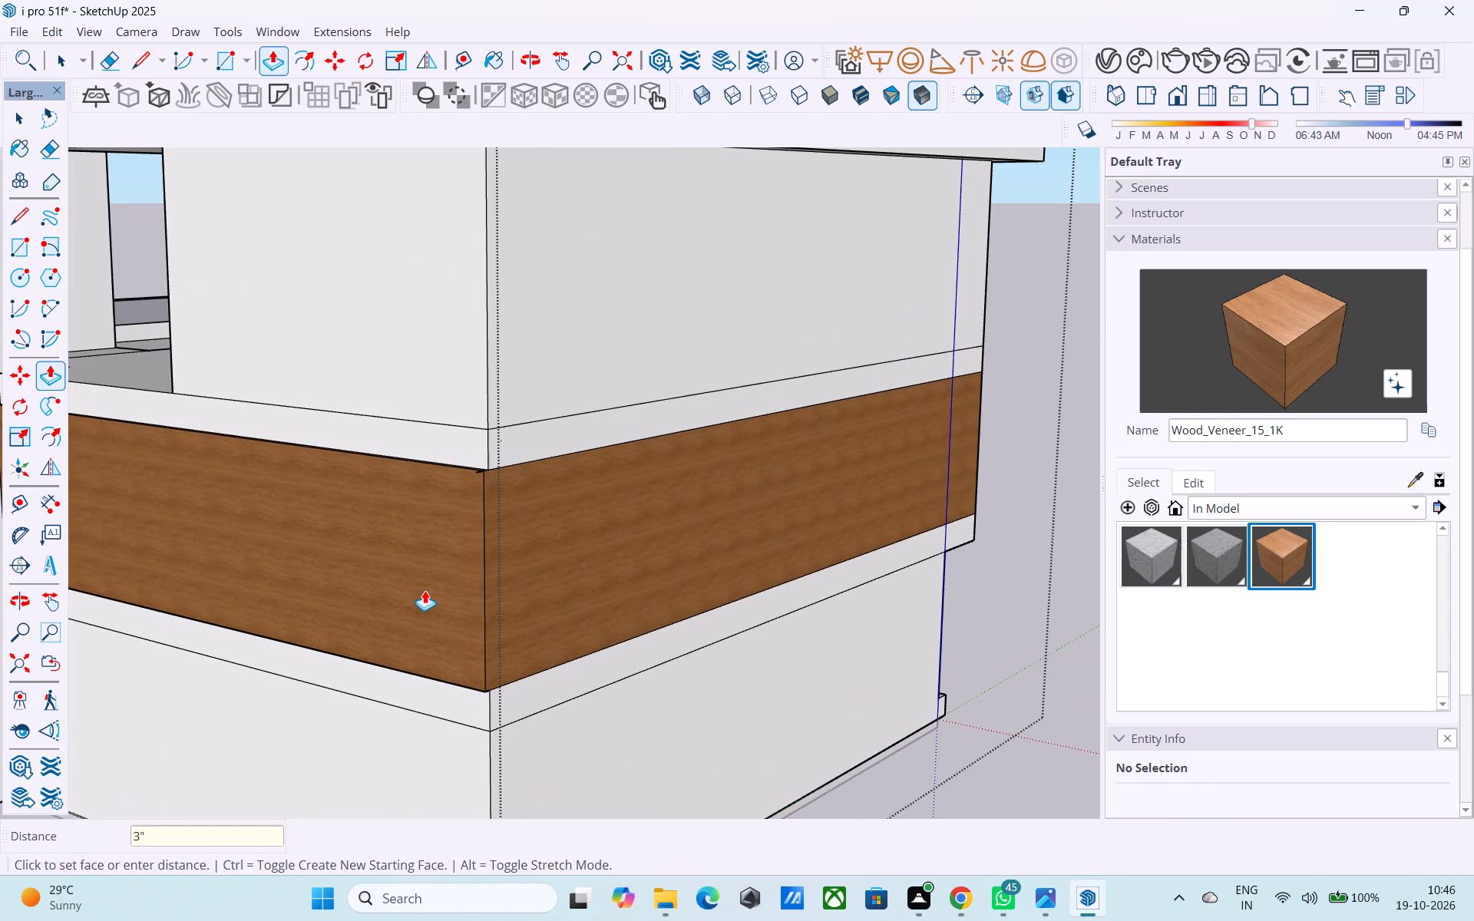
Push/Pull the long side wall's wood band outward by the same 3".
middle_drag(494, 489, 468, 530)
scroll(435, 614, up, 3)
middle_drag(455, 578, 448, 615)
scroll(448, 615, up, 2)
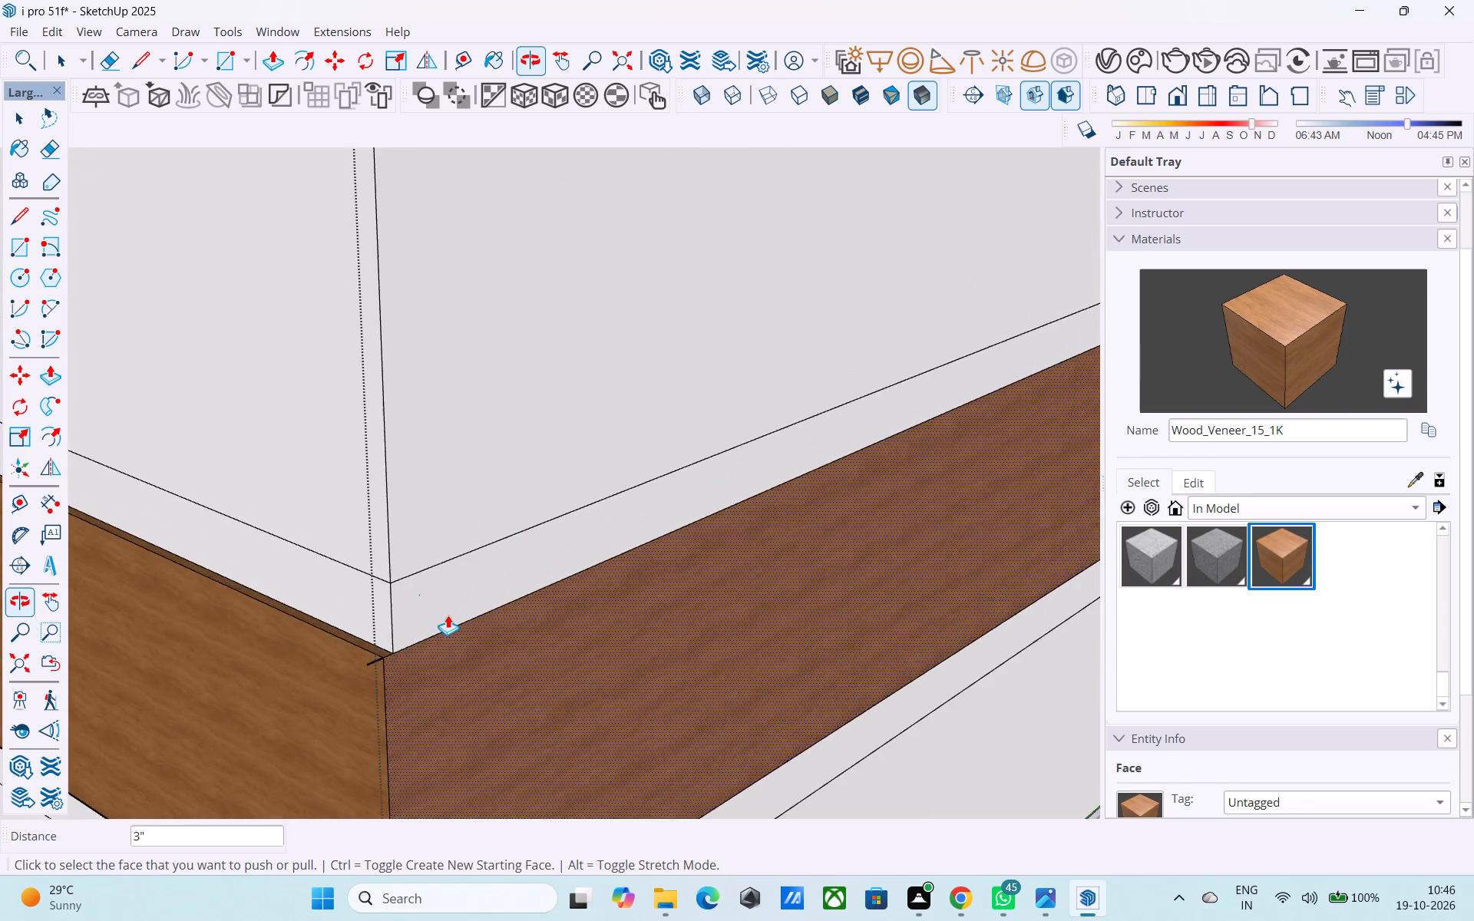
scroll(448, 615, up, 4)
double_click(441, 659)
middle_drag(412, 652, 405, 647)
Erase the stray edges where the rear and side wood bands meet at the corner.
key(e)
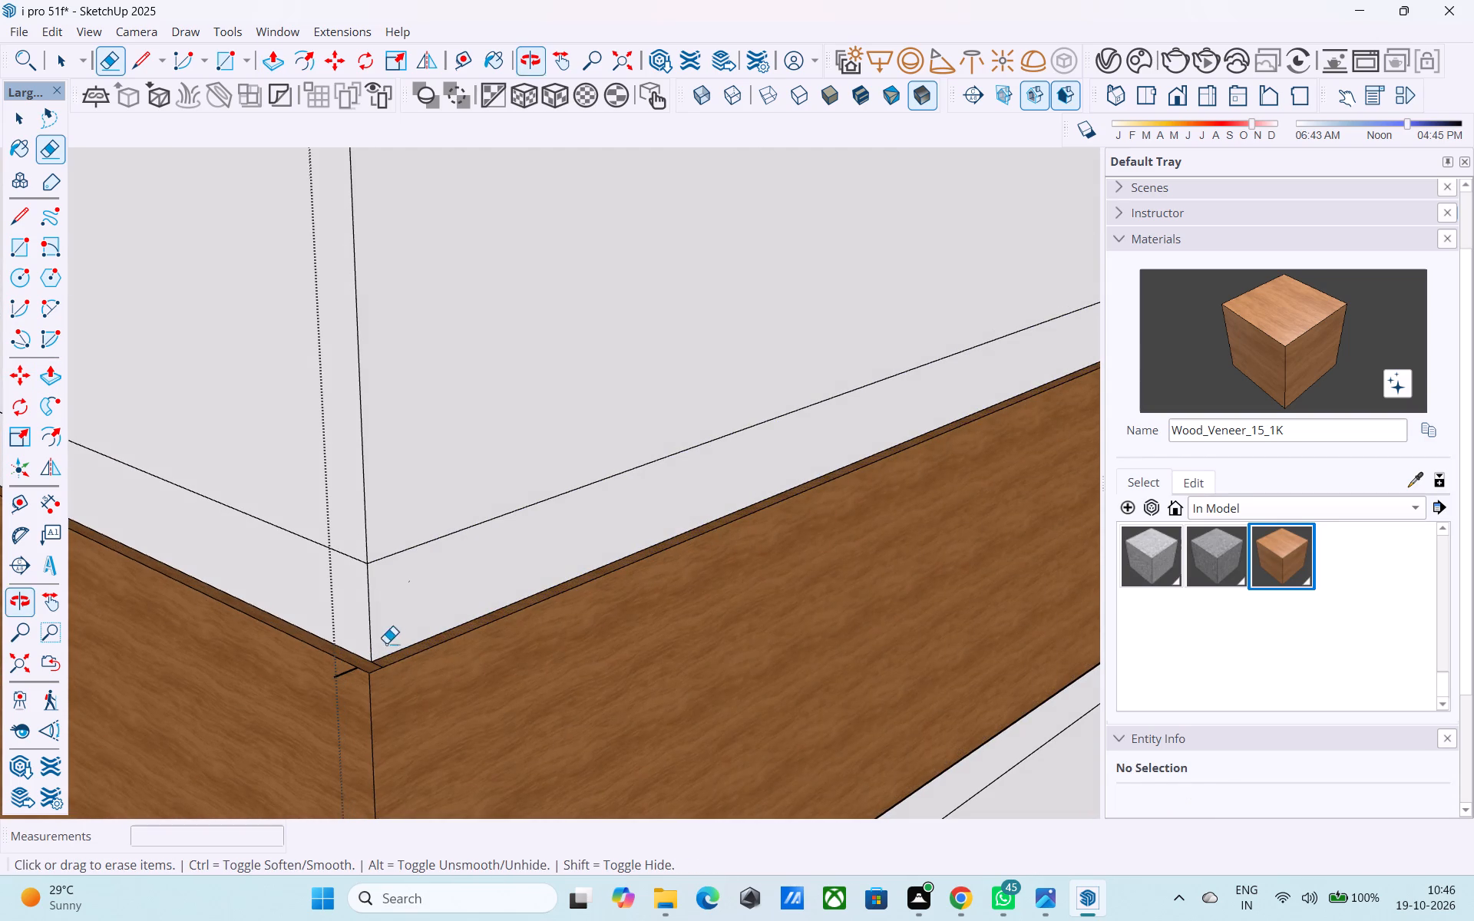
click(342, 672)
scroll(365, 678, up, 6)
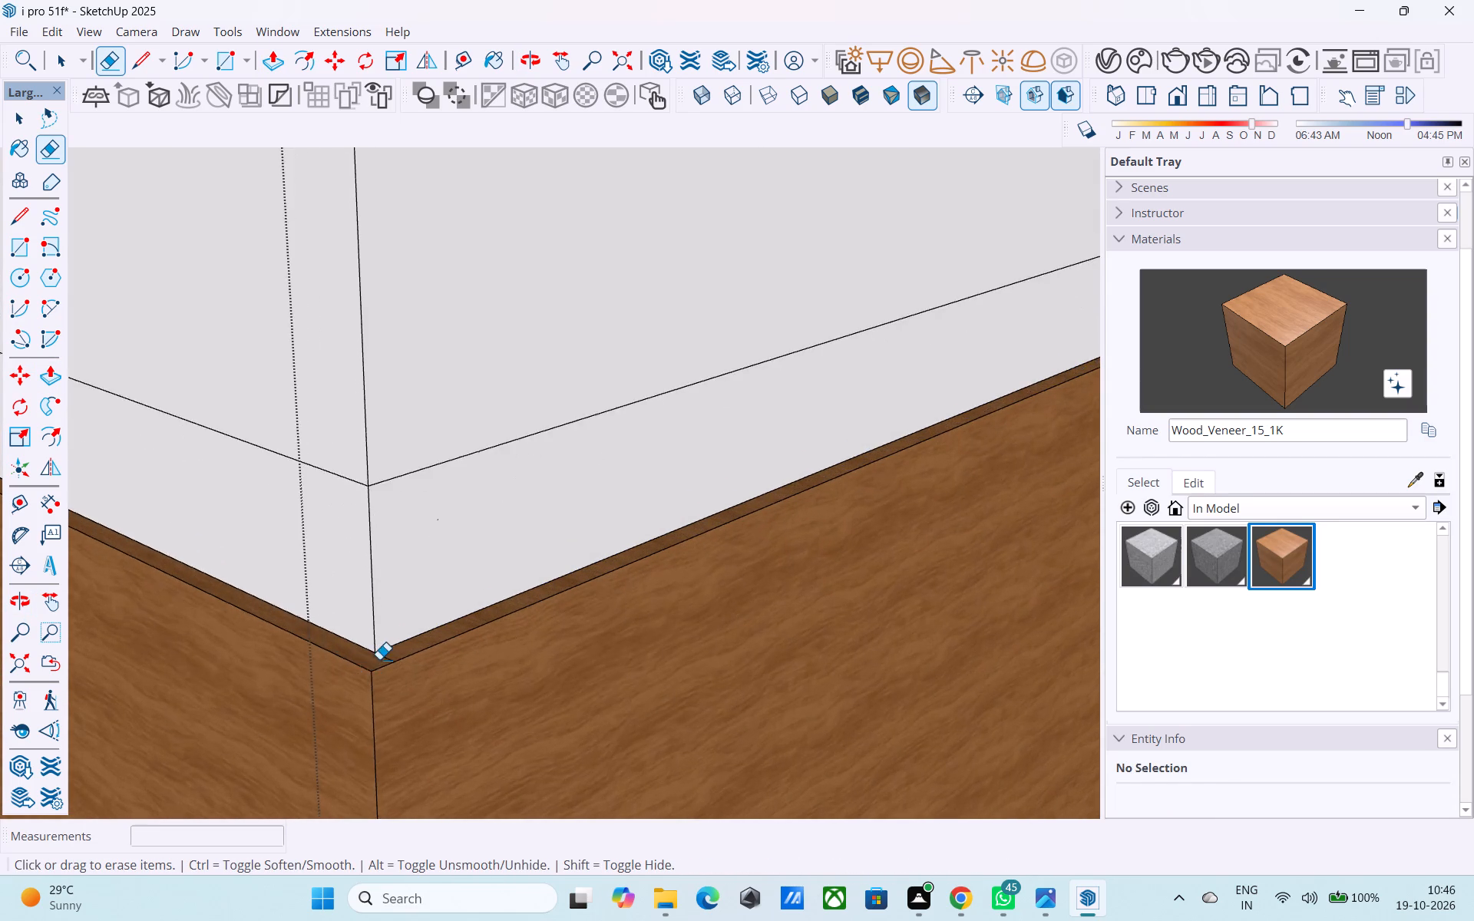
scroll(379, 659, up, 6)
drag(382, 662, 427, 645)
scroll(436, 644, down, 16)
scroll(708, 584, up, 1)
scroll(708, 584, down, 6)
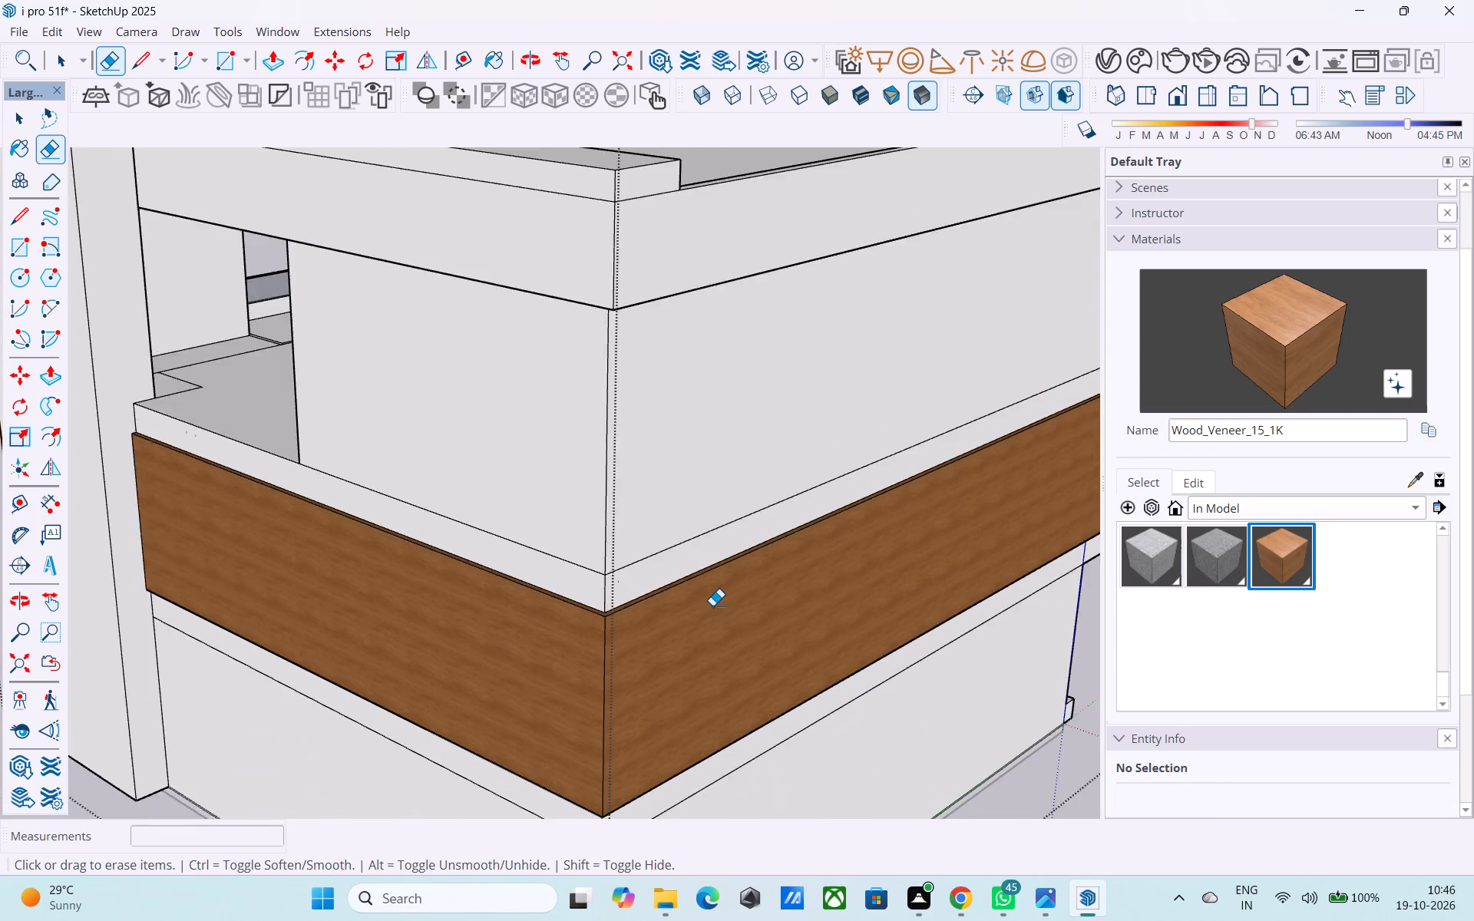
Push/Pull the narrow wood panel on the end wall outward by the same 3" as the adjoining side band.
scroll(712, 606, down, 4)
middle_drag(712, 609, 243, 592)
scroll(580, 599, down, 4)
middle_drag(610, 652, 429, 745)
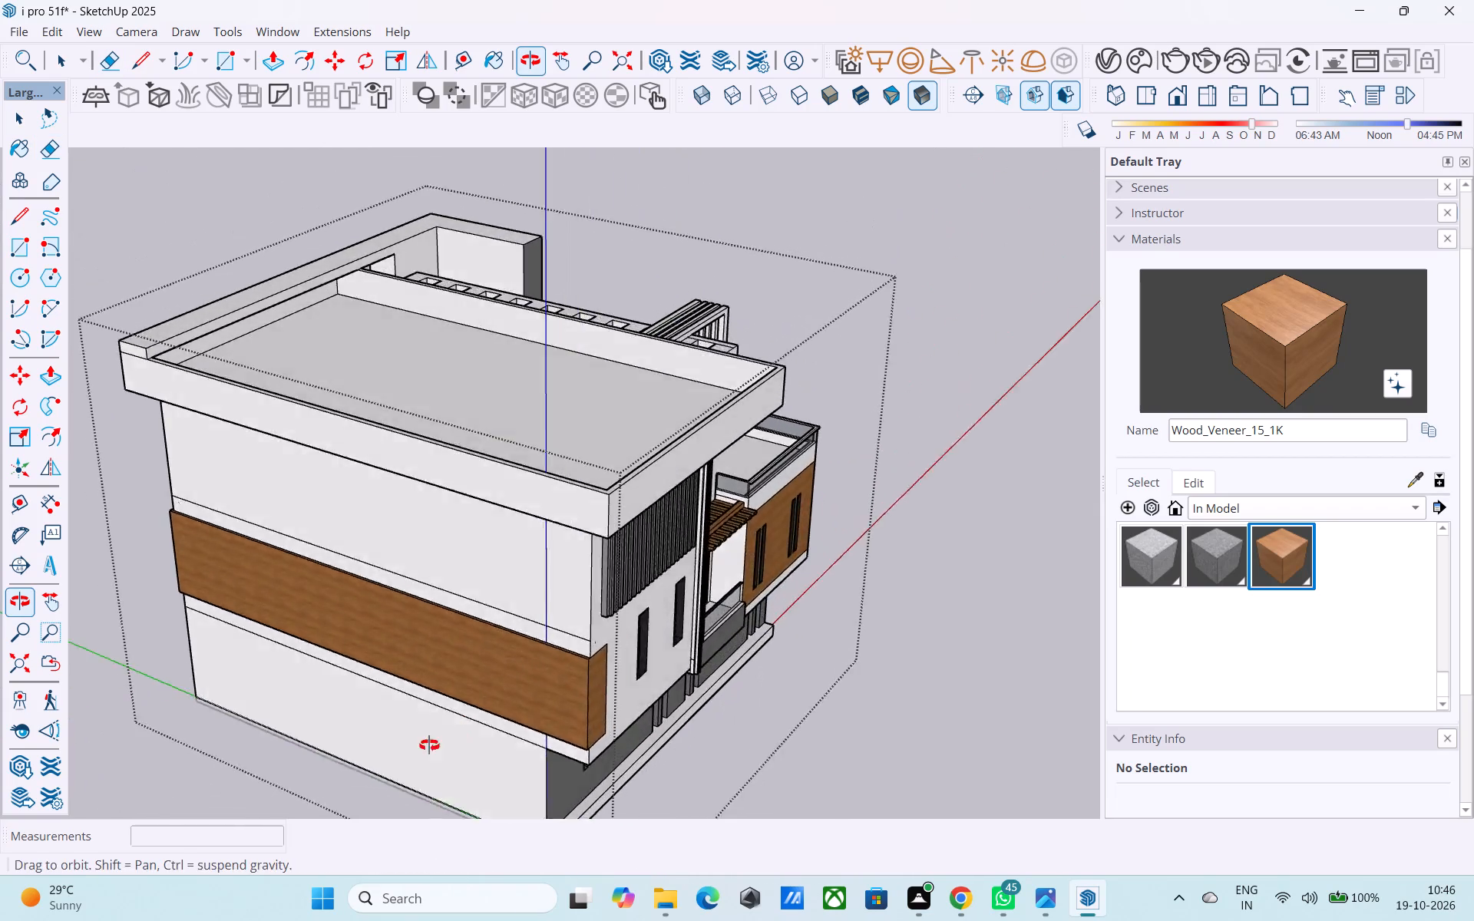
middle_drag(429, 745, 408, 751)
scroll(449, 733, up, 9)
scroll(568, 654, down, 1)
scroll(596, 652, up, 2)
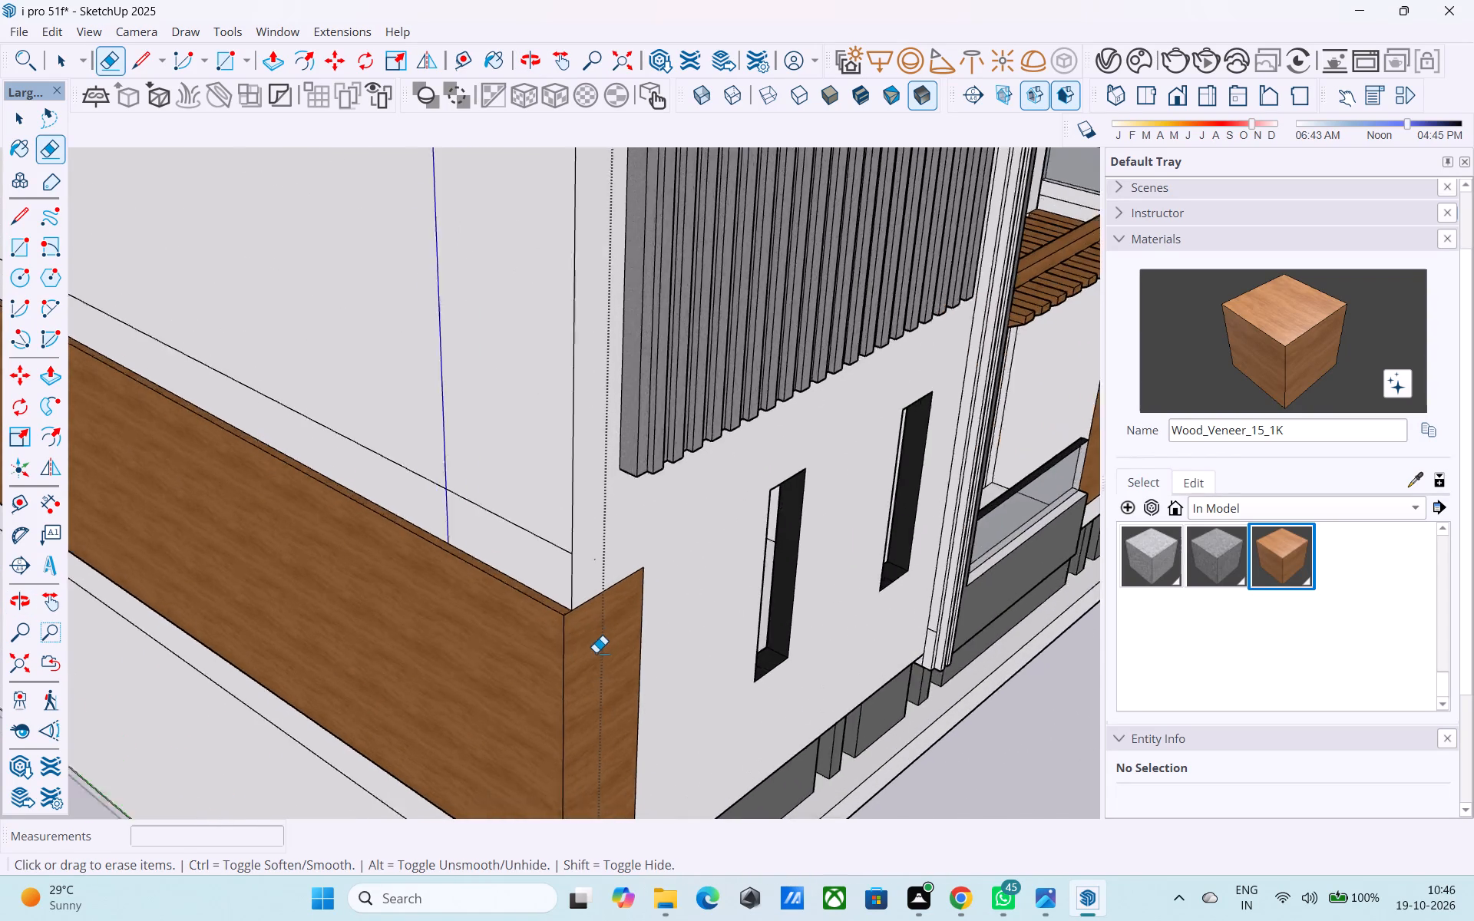
scroll(596, 652, up, 5)
key(space)
click(596, 654)
key(p)
double_click(596, 654)
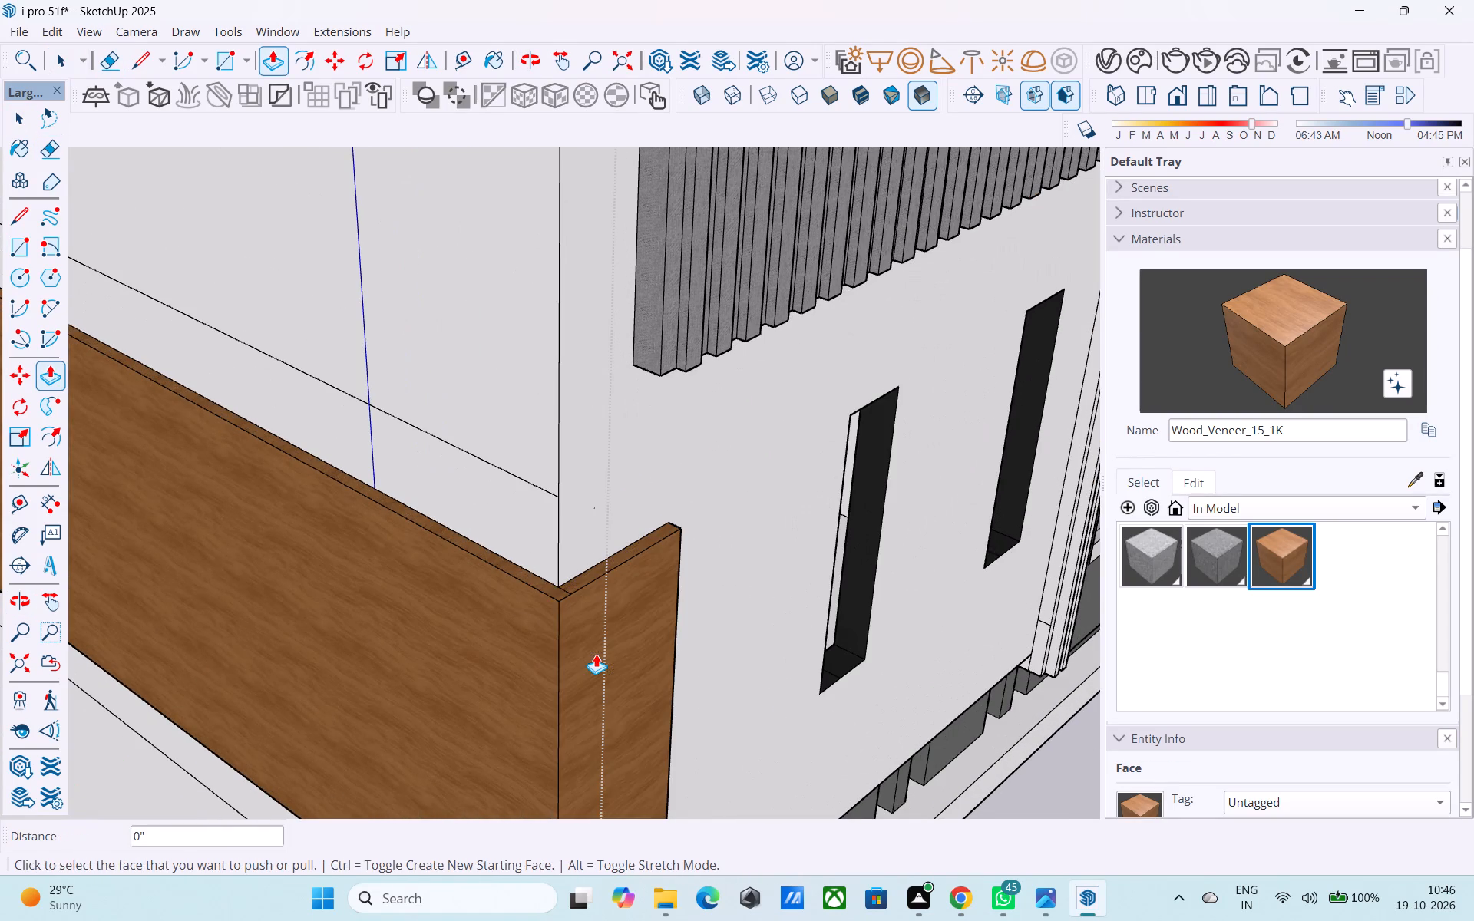
Erase the leftover edge on the top ledge where the end wall's wood panel meets the side band.
middle_drag(554, 596, 560, 612)
scroll(560, 612, up, 7)
key(e)
drag(571, 580, 564, 580)
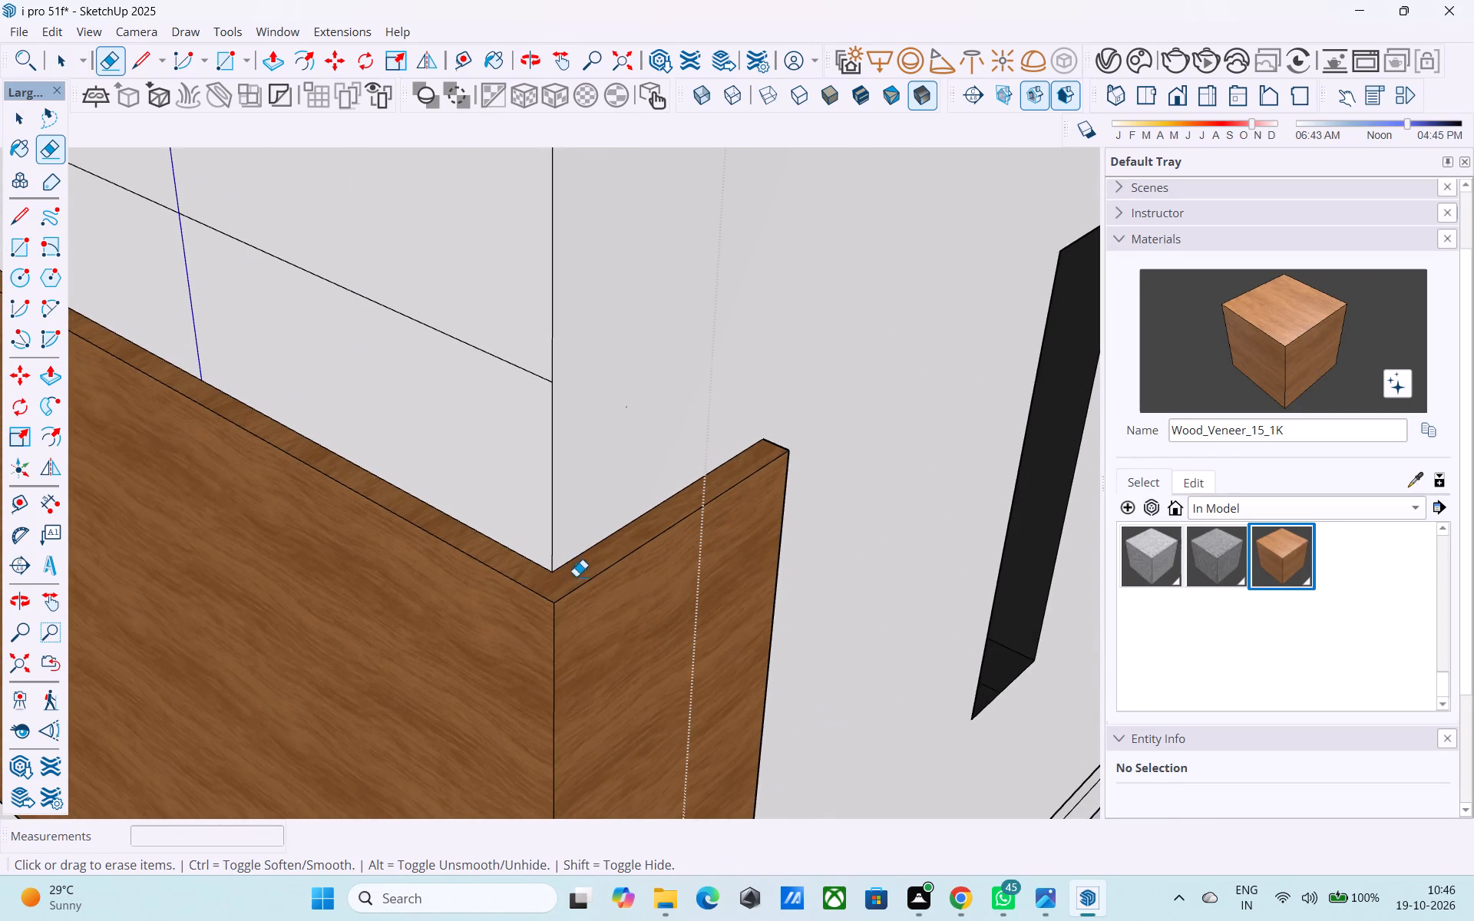
Examine the finished wood band on the end, side and rear walls from around the house.
scroll(585, 589, down, 13)
middle_drag(575, 693, 625, 601)
scroll(634, 590, down, 10)
middle_drag(628, 608, 628, 700)
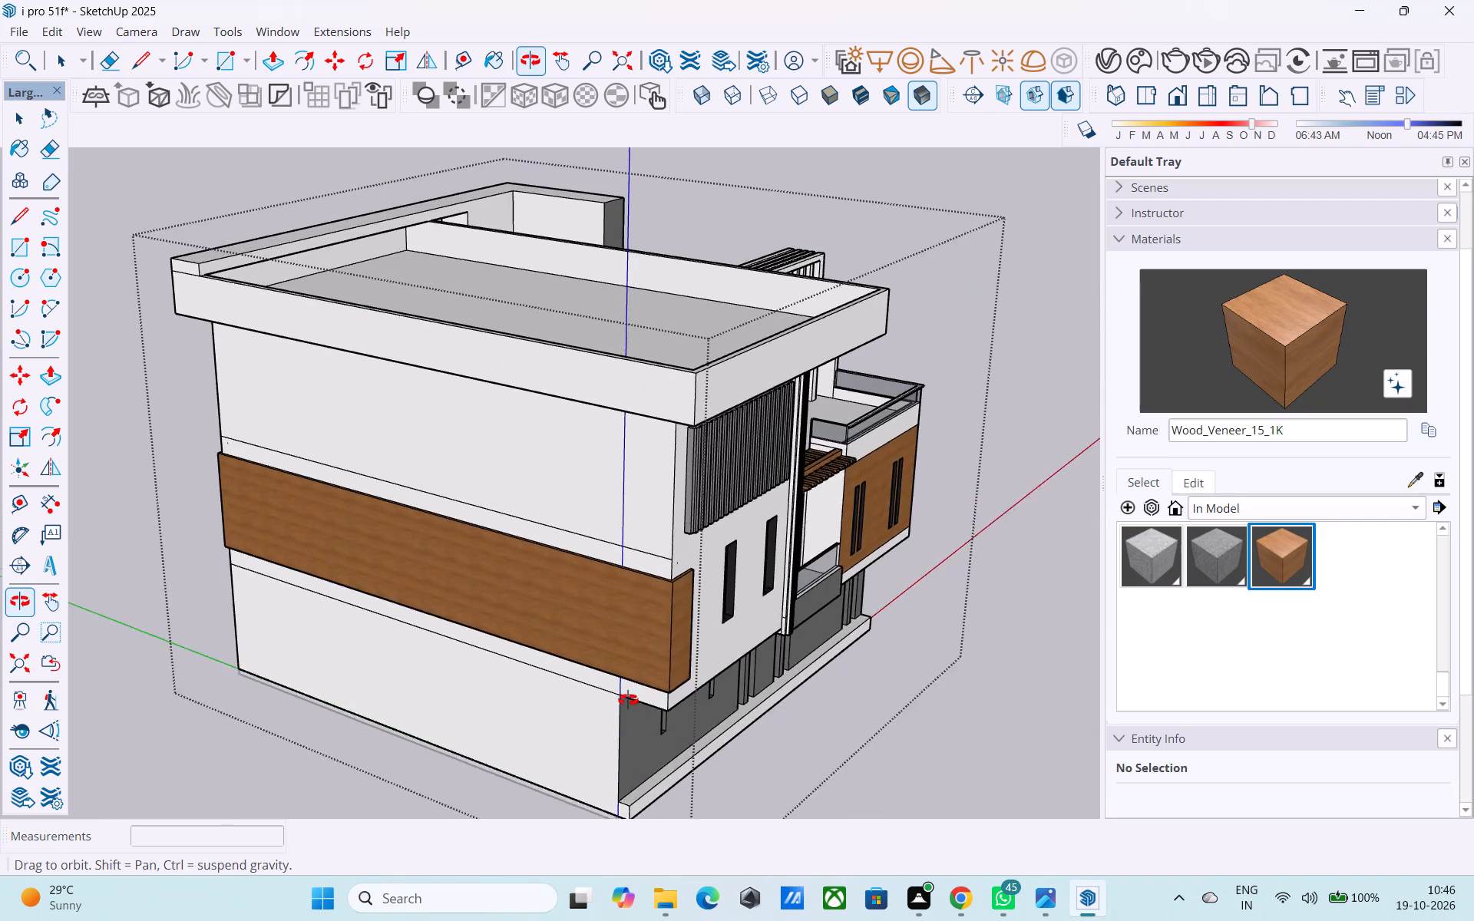
middle_drag(628, 700, 180, 591)
middle_drag(520, 597, 333, 639)
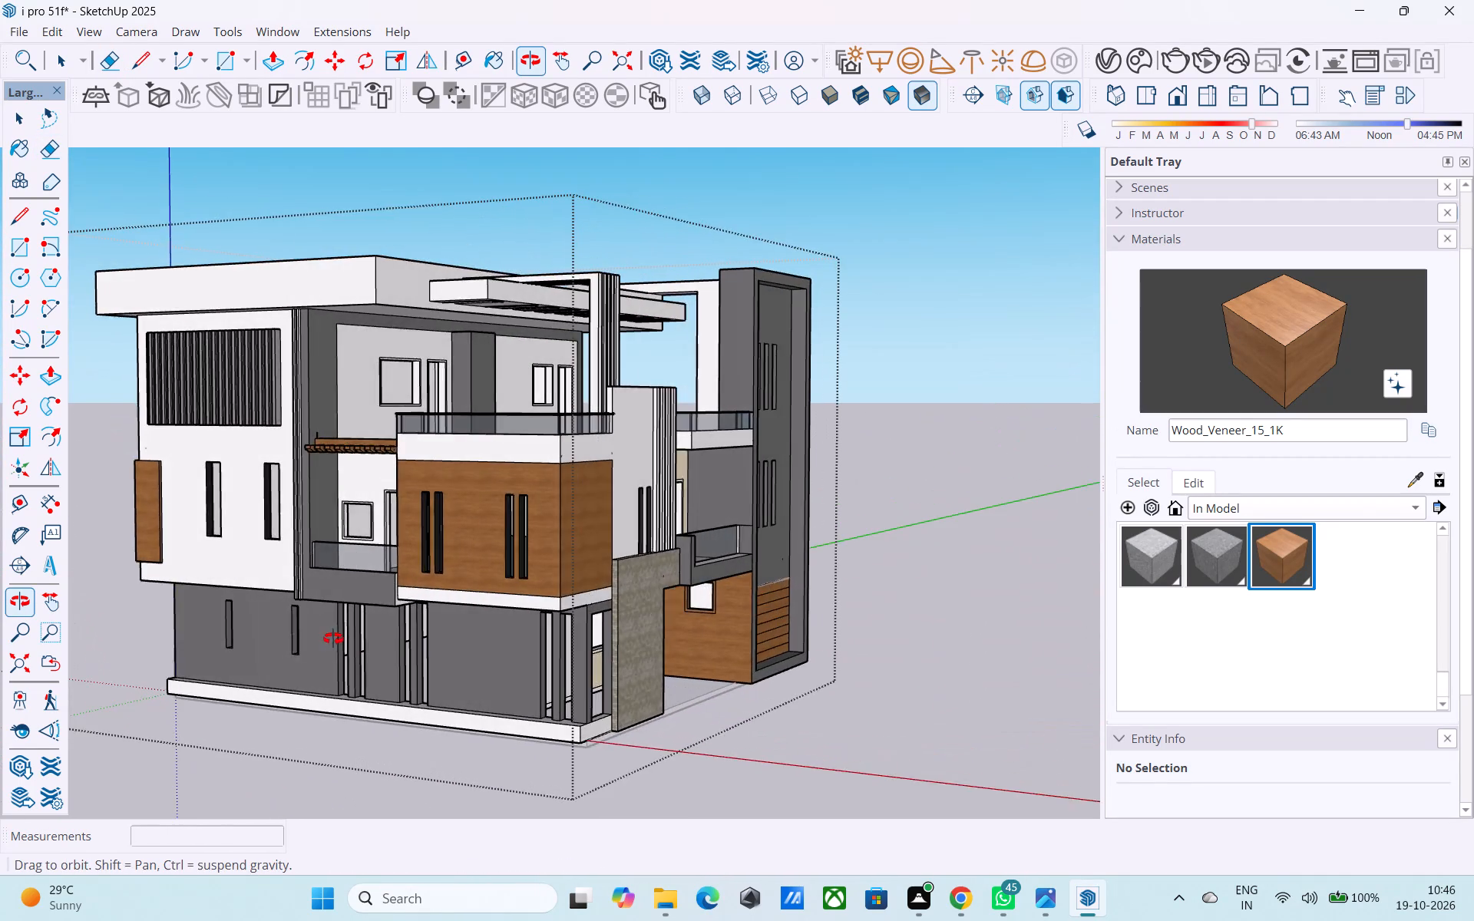
middle_drag(333, 639, 972, 641)
middle_drag(672, 644, 1201, 659)
middle_drag(498, 668, 1000, 708)
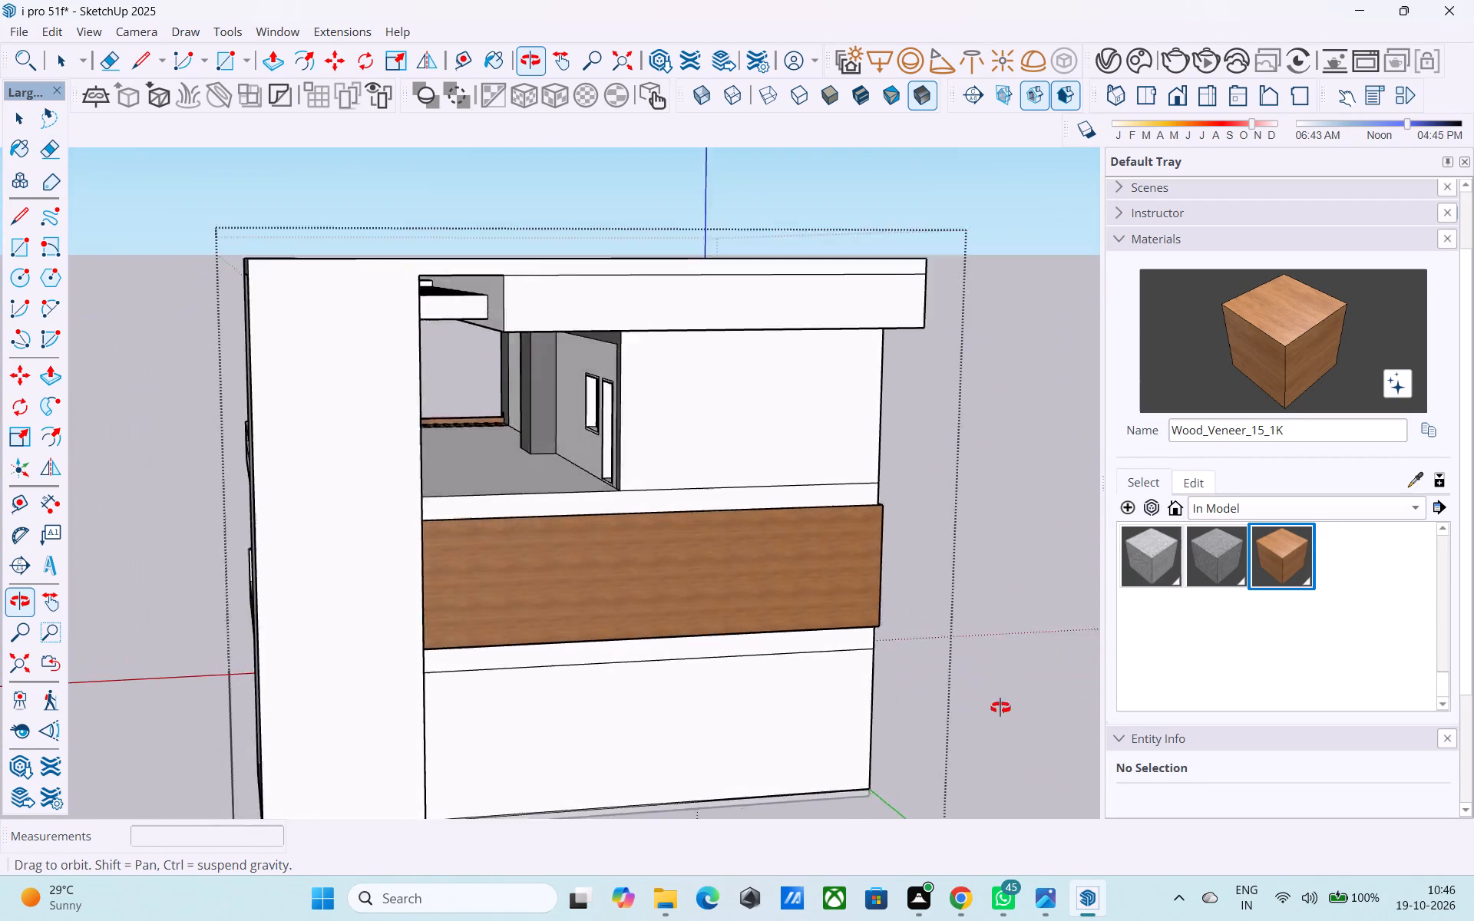
middle_drag(1000, 708, 983, 731)
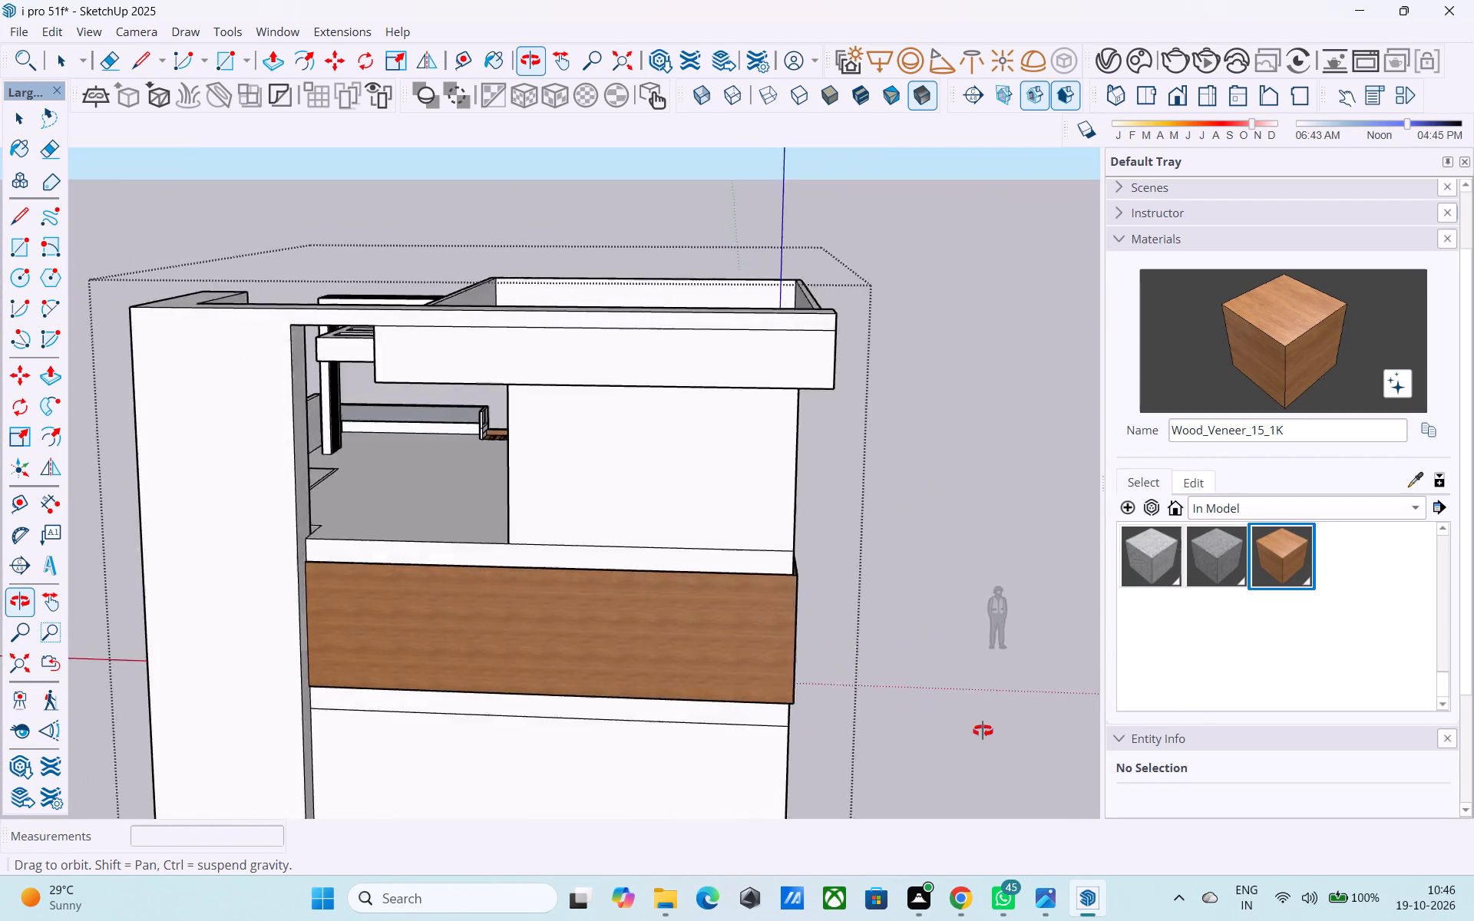
middle_drag(983, 731, 339, 701)
shift+middle_drag(345, 682, 650, 672)
scroll(639, 599, up, 4)
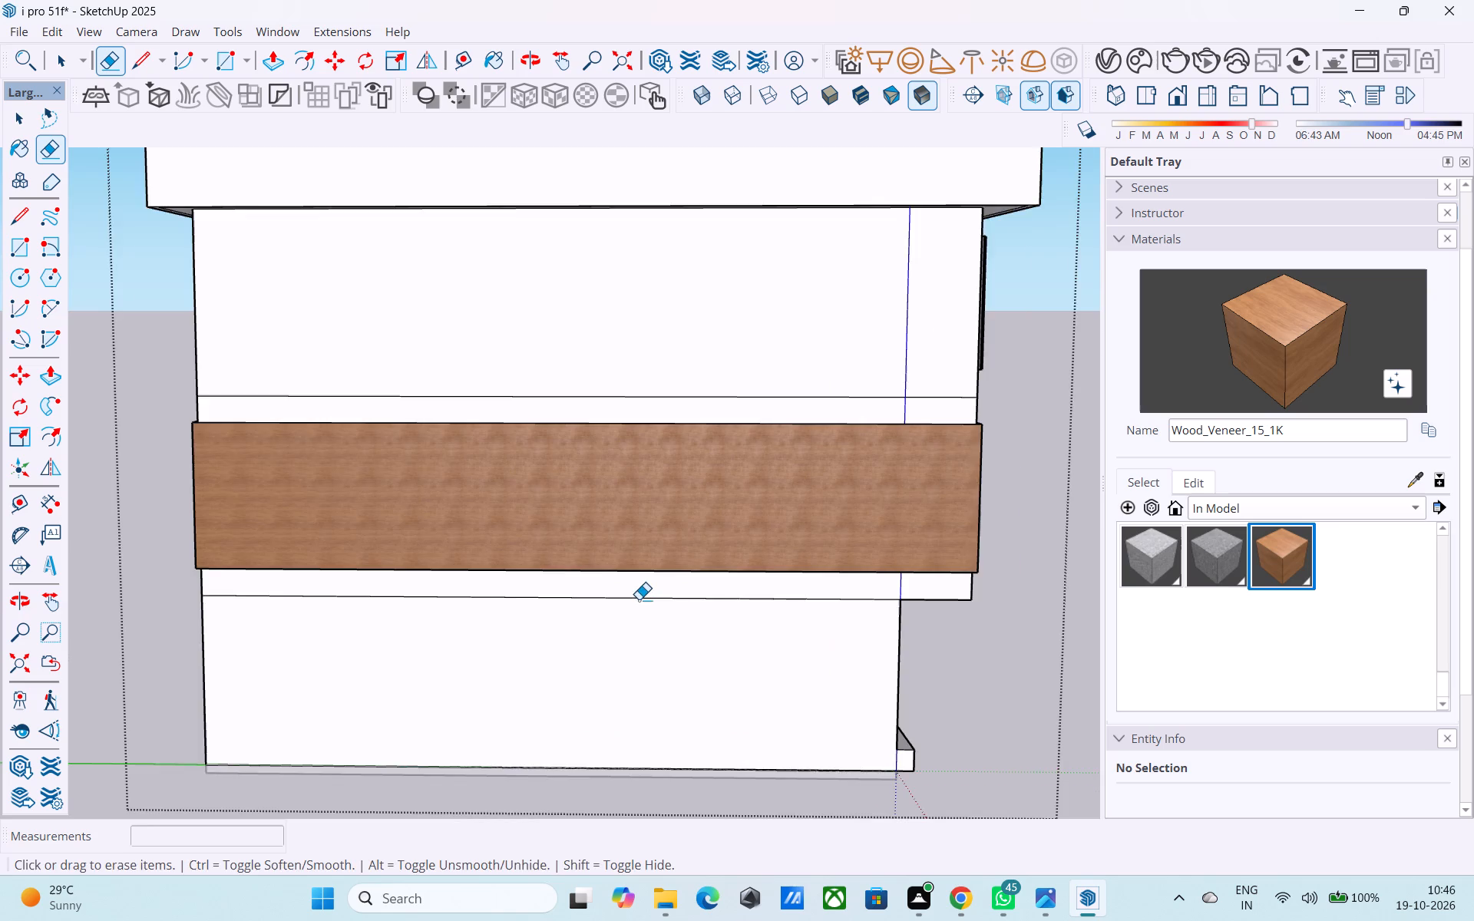
shift+middle_drag(629, 609, 292, 677)
shift+middle_drag(408, 645, 628, 664)
middle_drag(659, 607, 719, 596)
Draw an upright rectangle 1' wide and 6' tall on the rear wood band, near the end-wall corner.
scroll(715, 589, down, 3)
scroll(713, 586, up, 3)
key(space)
key(r)
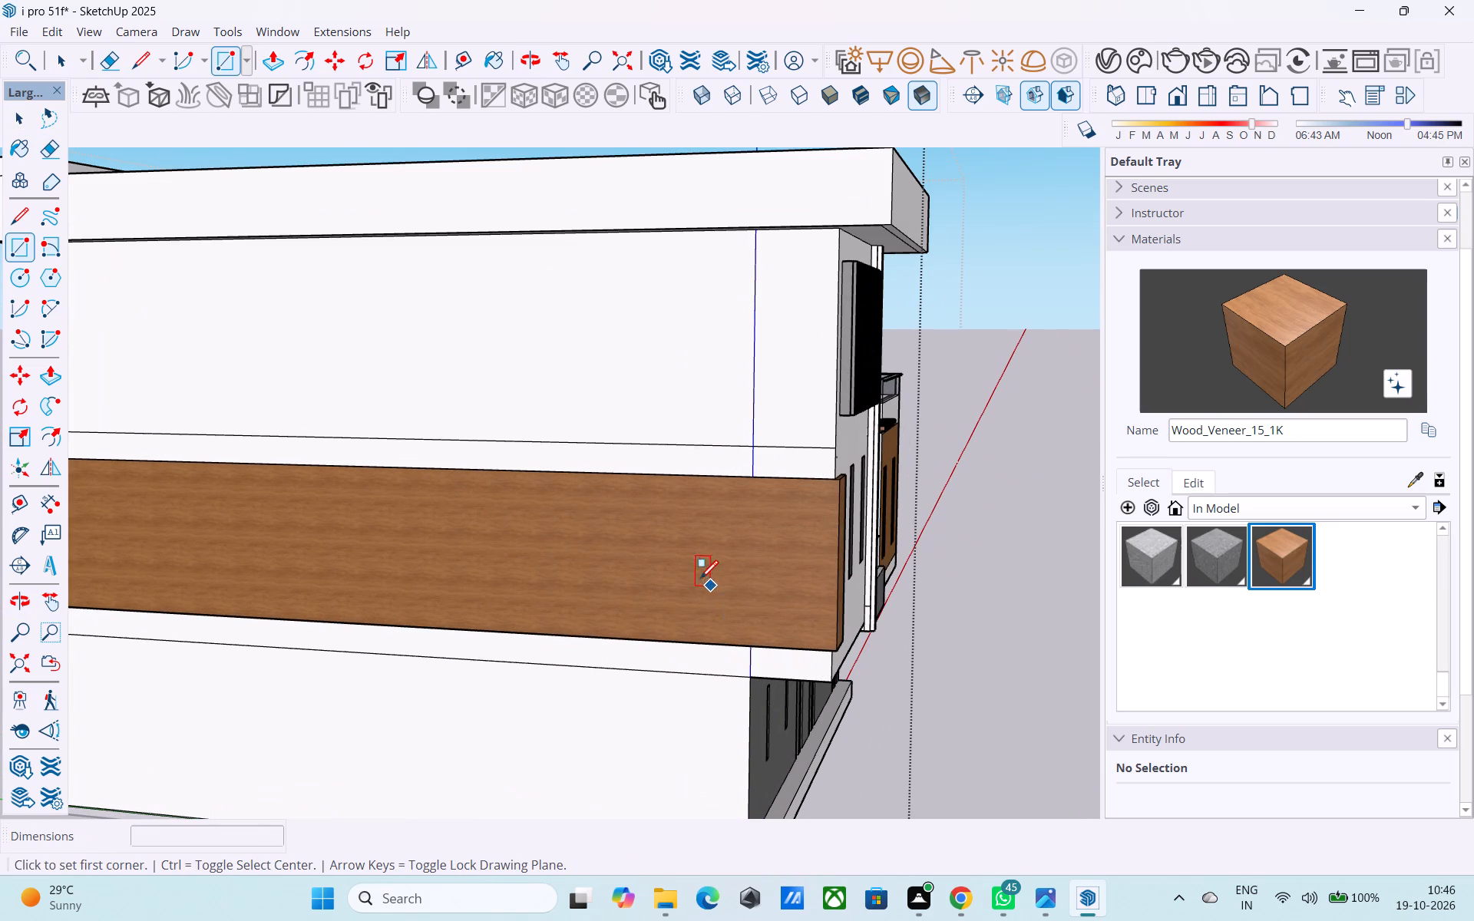
click(645, 503)
text(1',6')
key(Return)
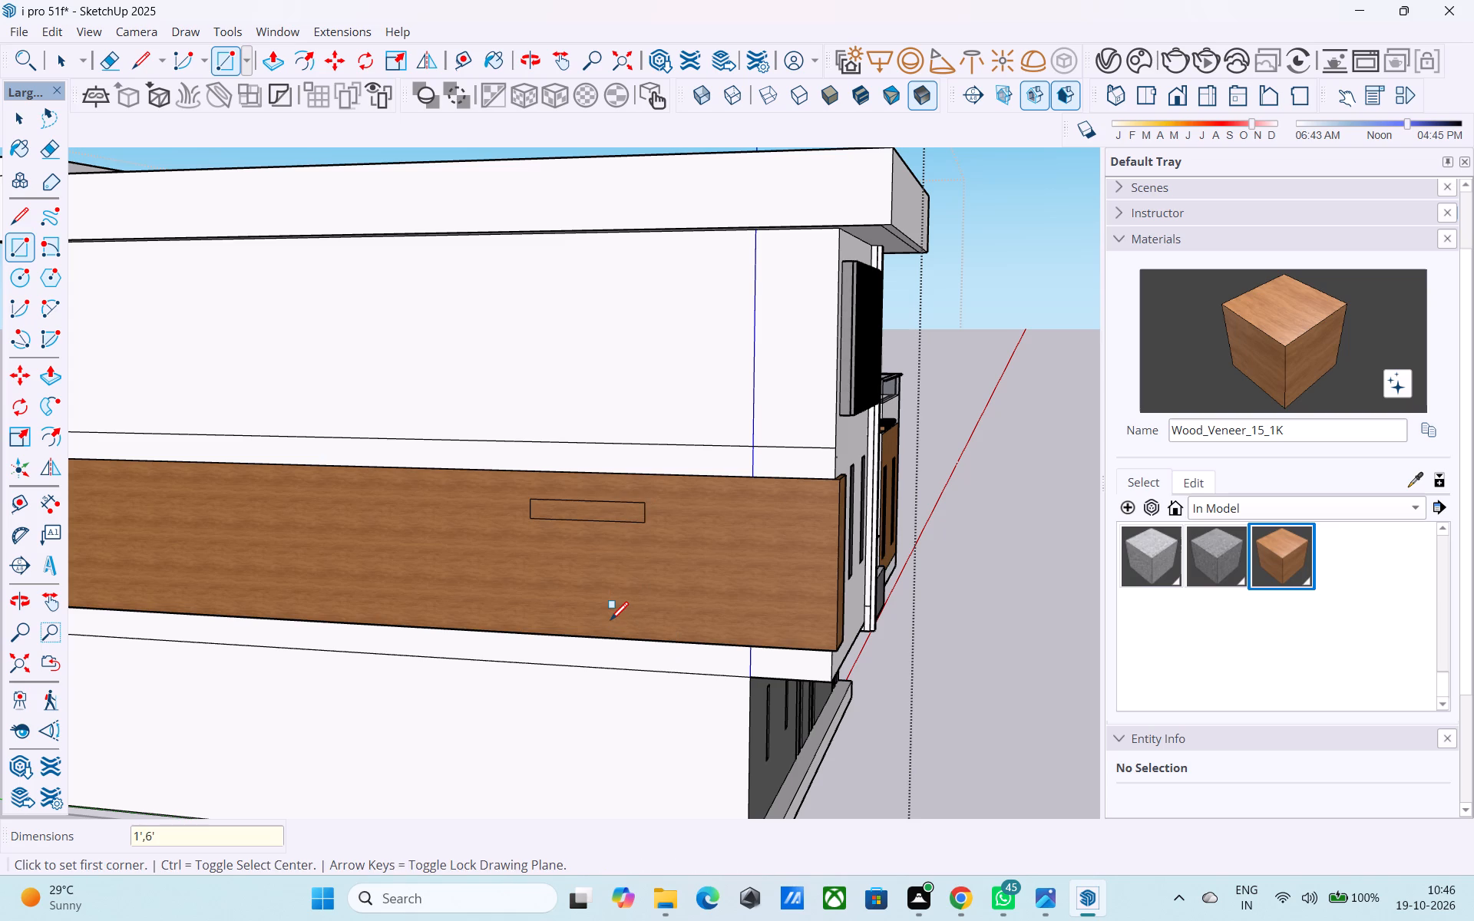
text(6',1')
key(Return)
Copy the rectangle twice along the rear wood band at about 2' intervals to form a group of three slots.
key(space)
click(632, 576)
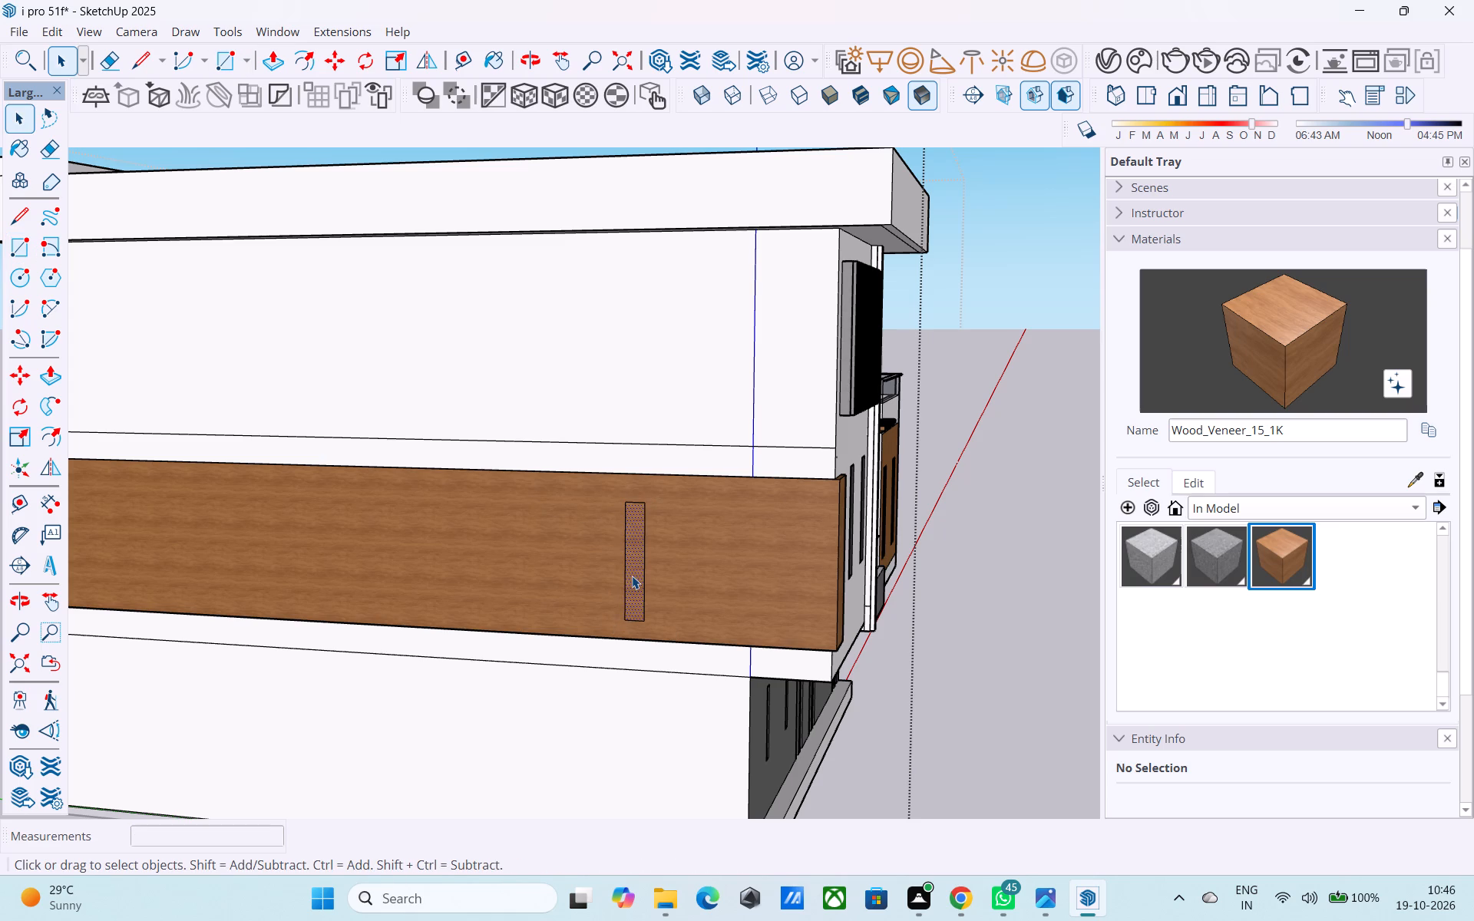
key(m)
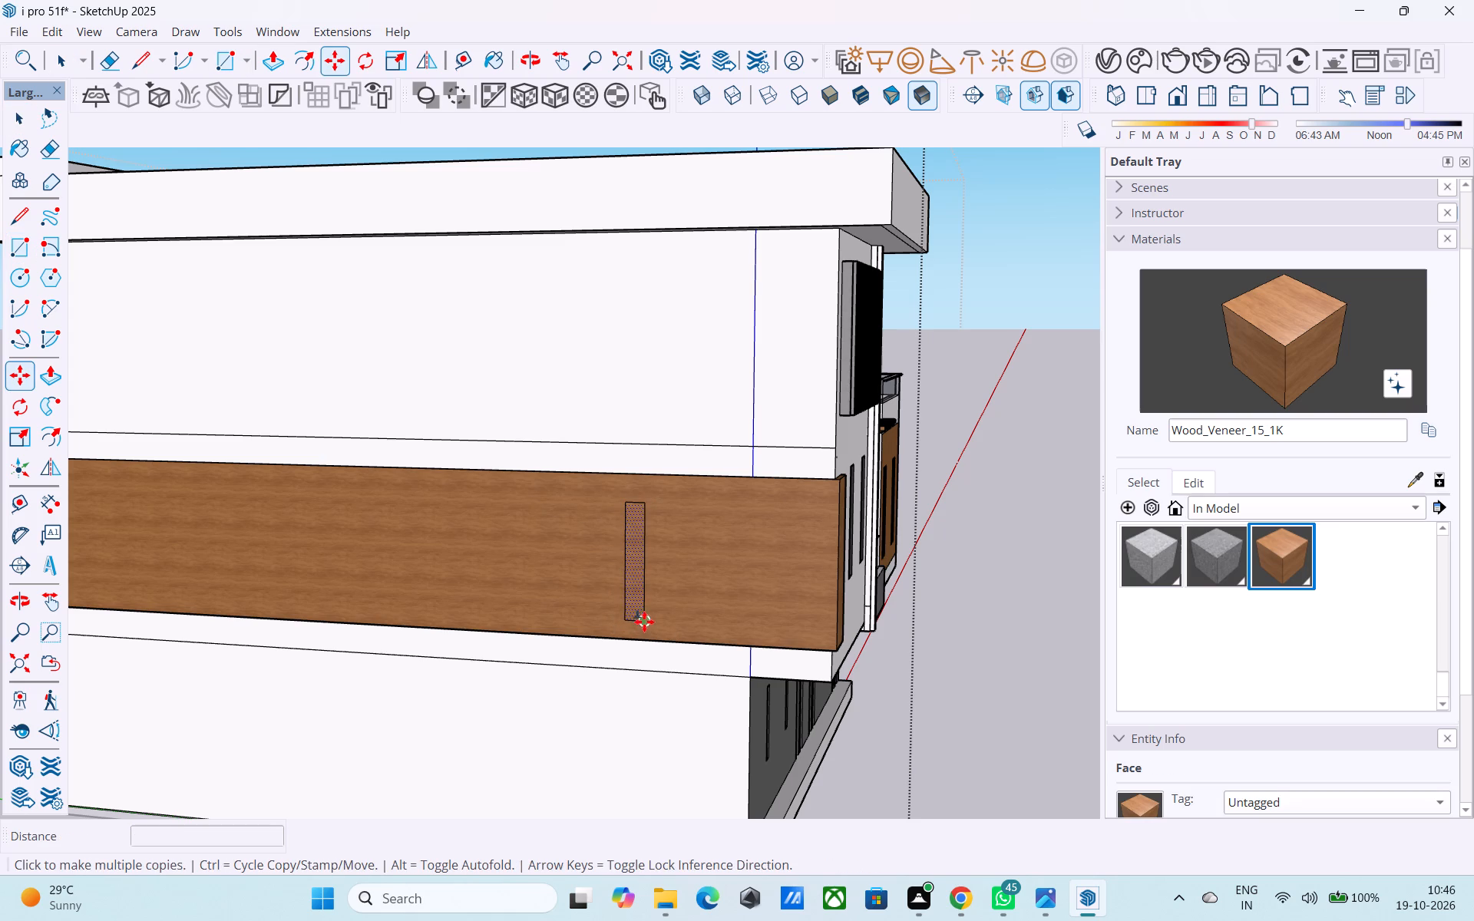
click(644, 620)
click(607, 622)
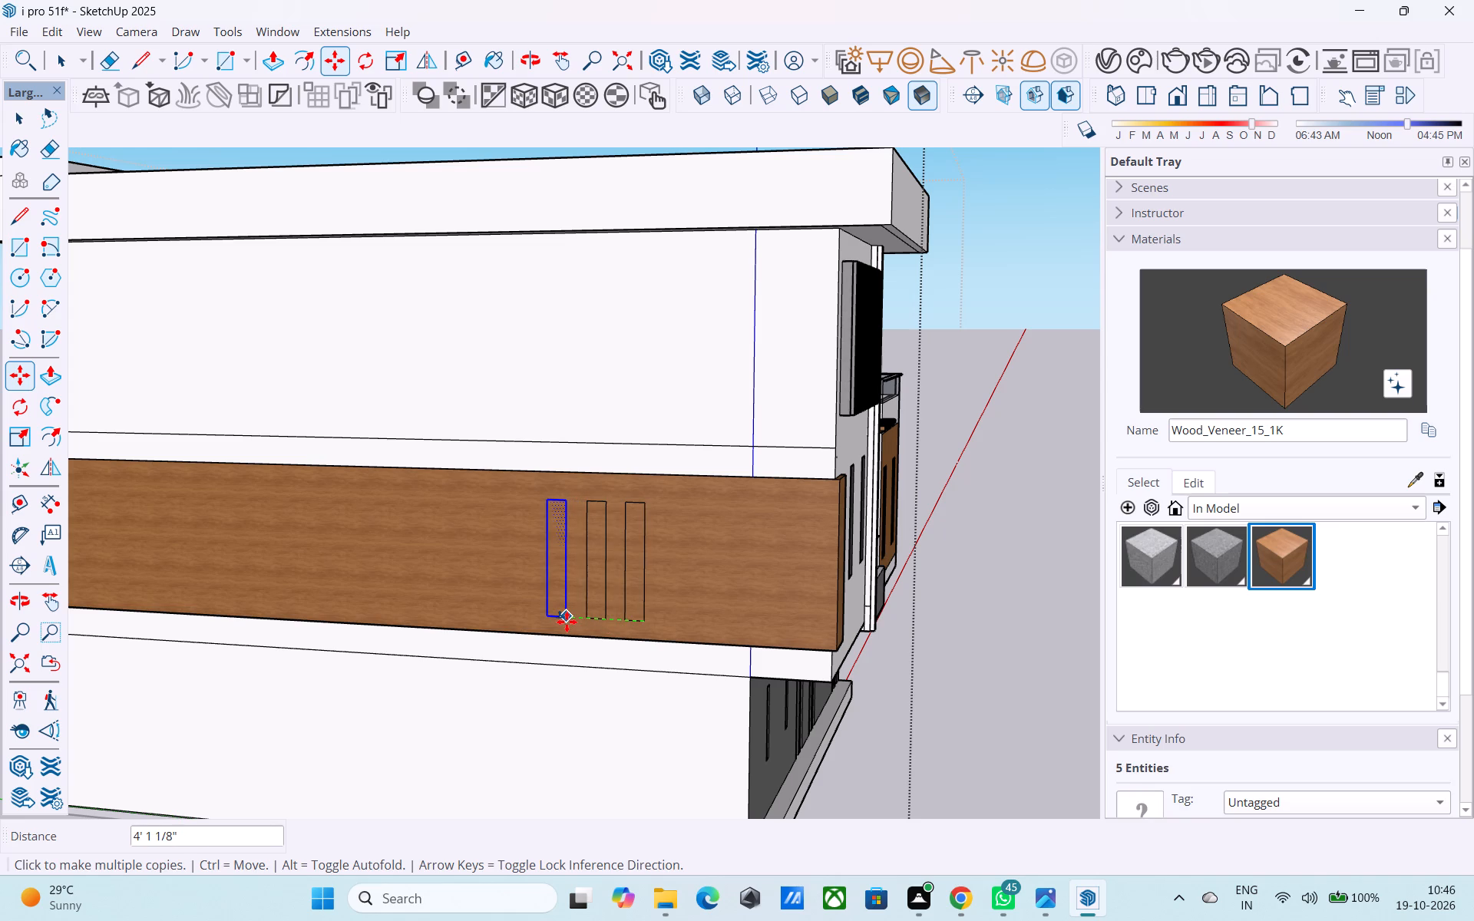
click(567, 622)
Copy the three slot rectangles about 25' 4" along the rear band, towards the corner with the side band.
key(space)
click(633, 586)
scroll(630, 587, up, 2)
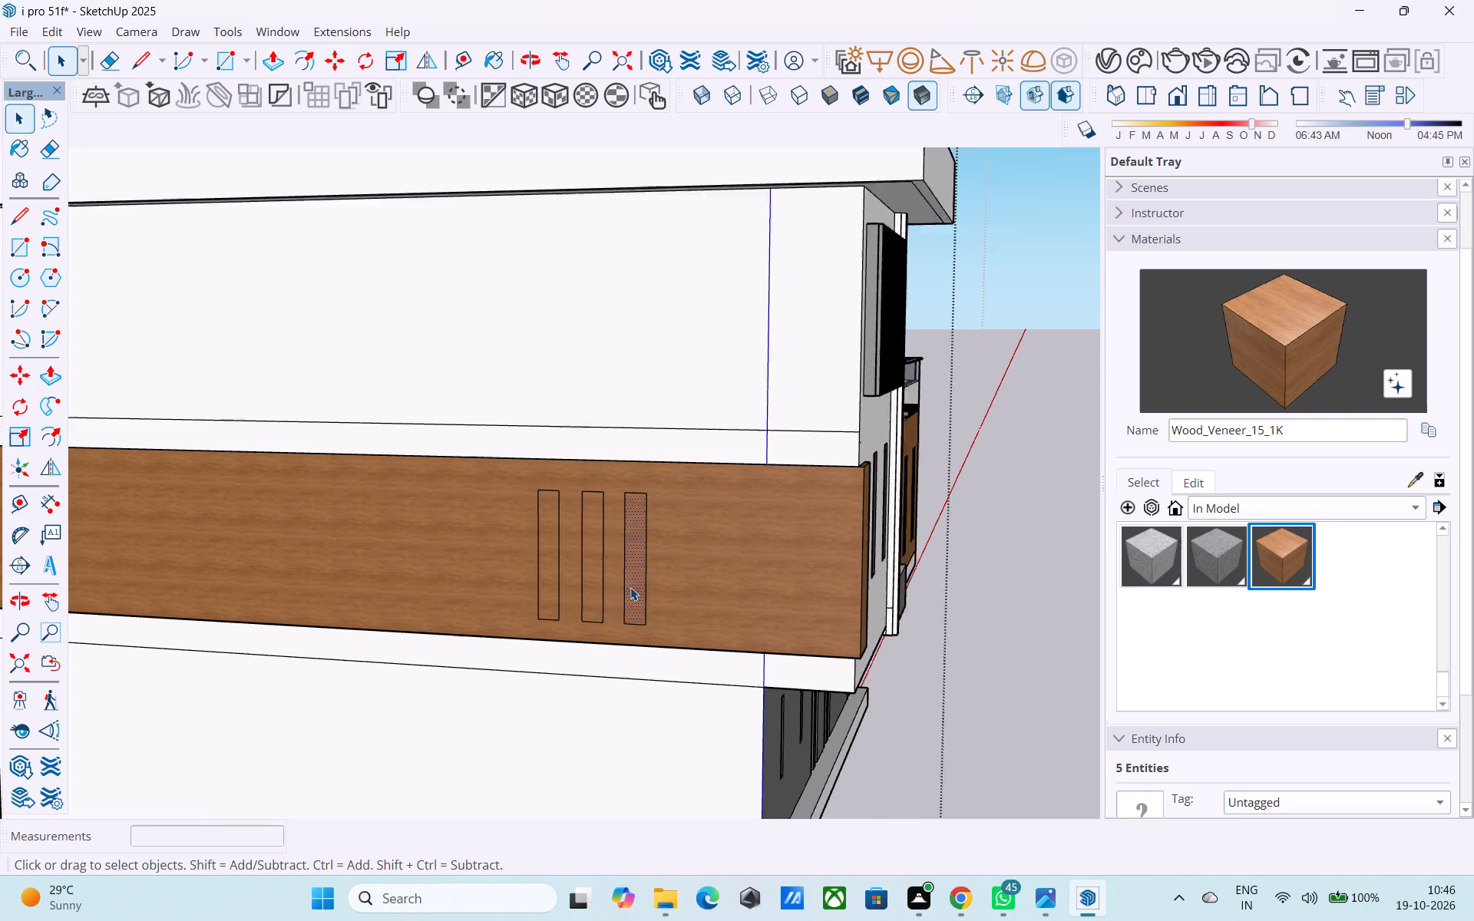
scroll(630, 587, up, 1)
shift+click(588, 569)
shift+click(531, 552)
shift+scroll(557, 557, down, 3)
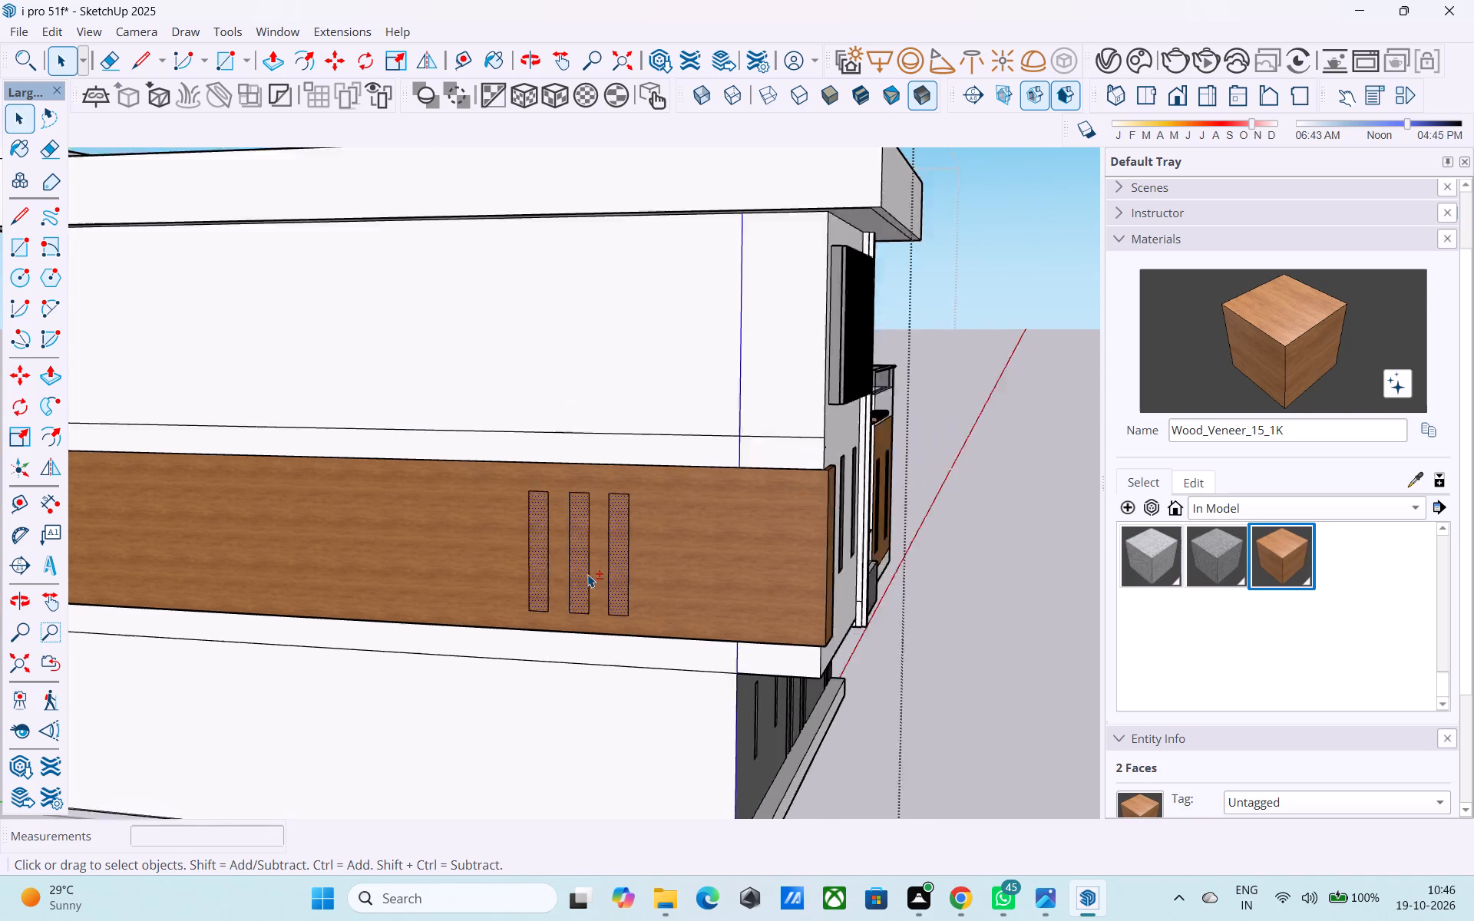
shift+scroll(587, 574, down, 7)
key(m)
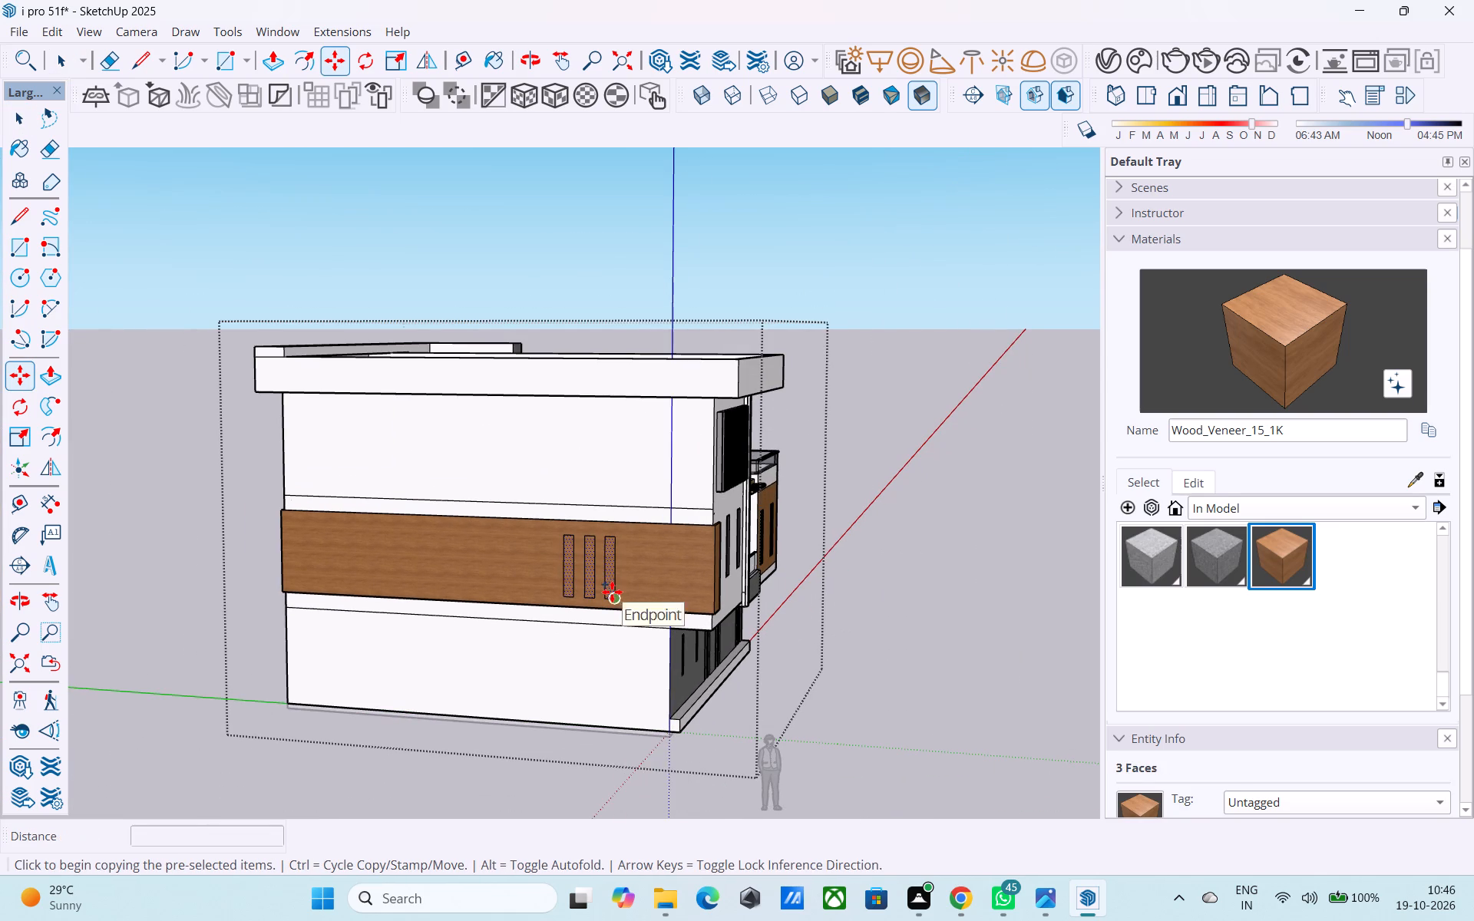
click(614, 594)
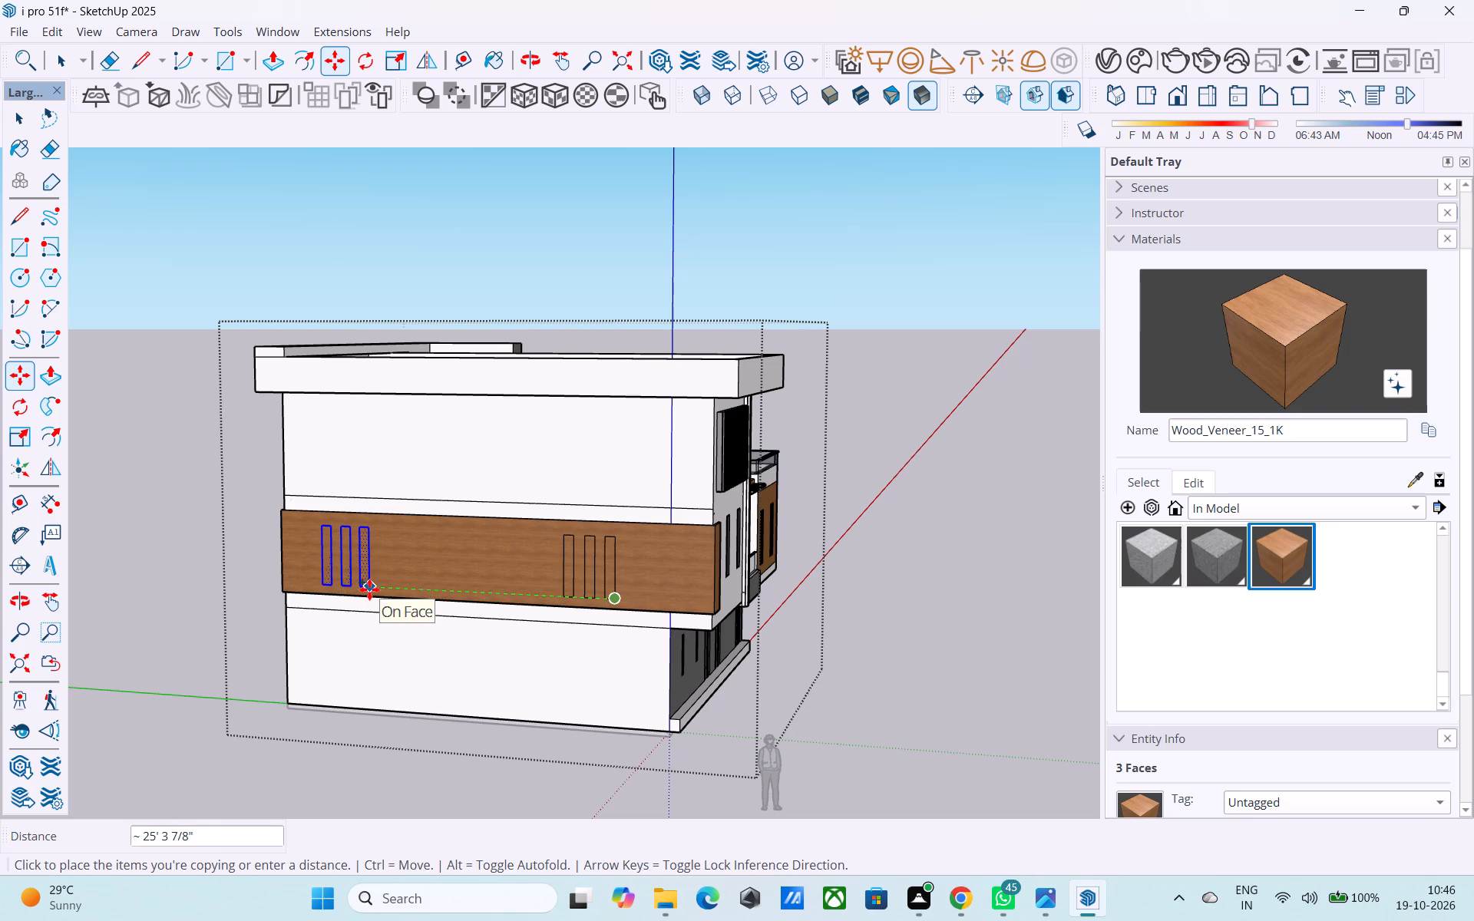
click(370, 588)
Push/Pull the three slots near the end-wall corner about 11" into the rear wood band.
middle_drag(372, 588, 702, 599)
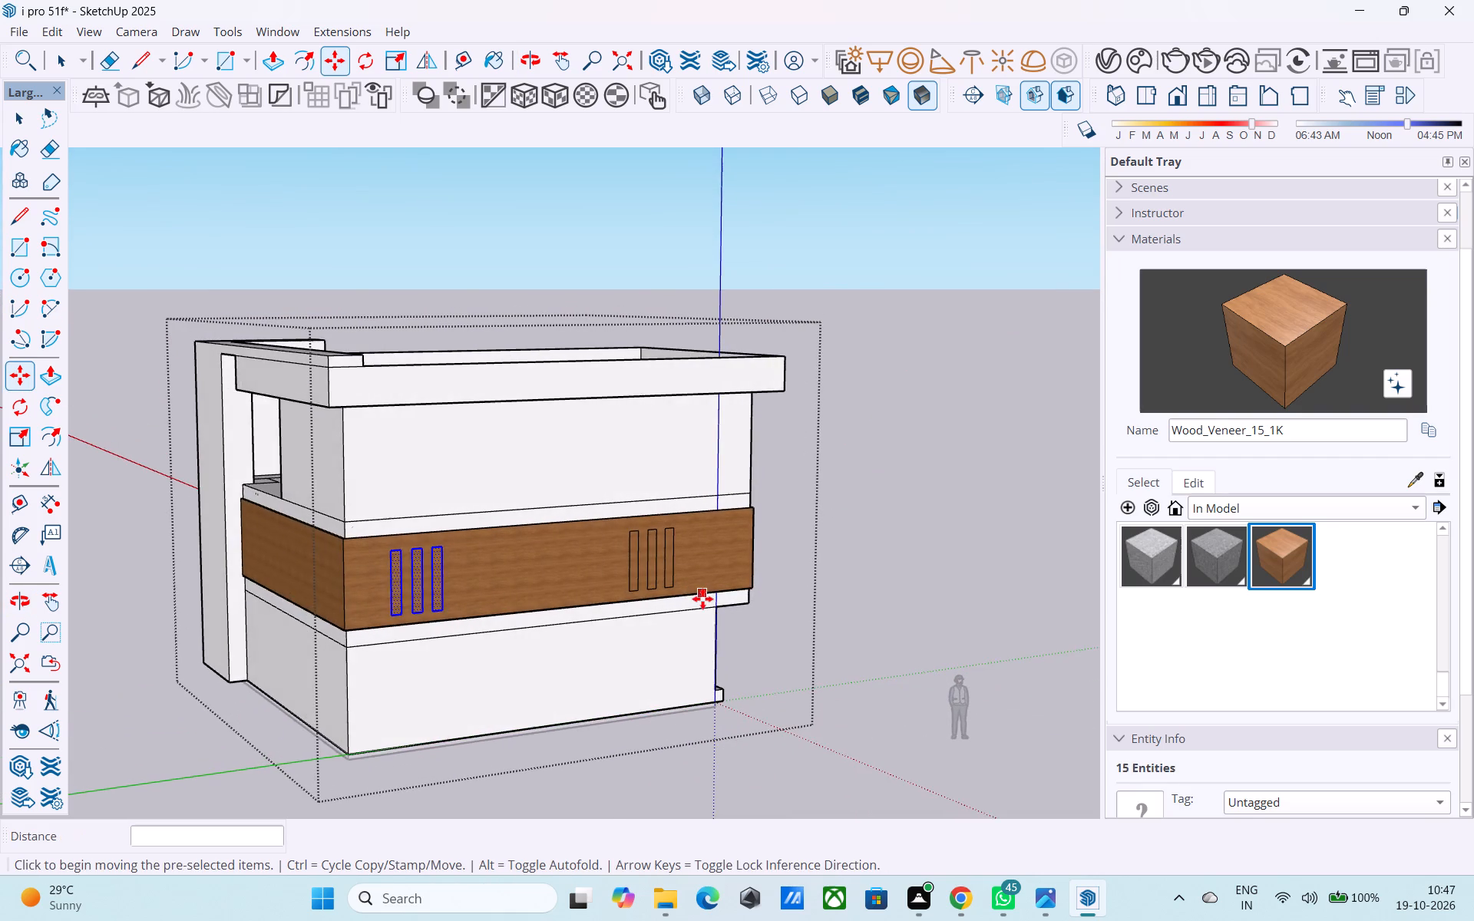
scroll(698, 599, up, 8)
key(space)
click(652, 552)
key(p)
click(652, 552)
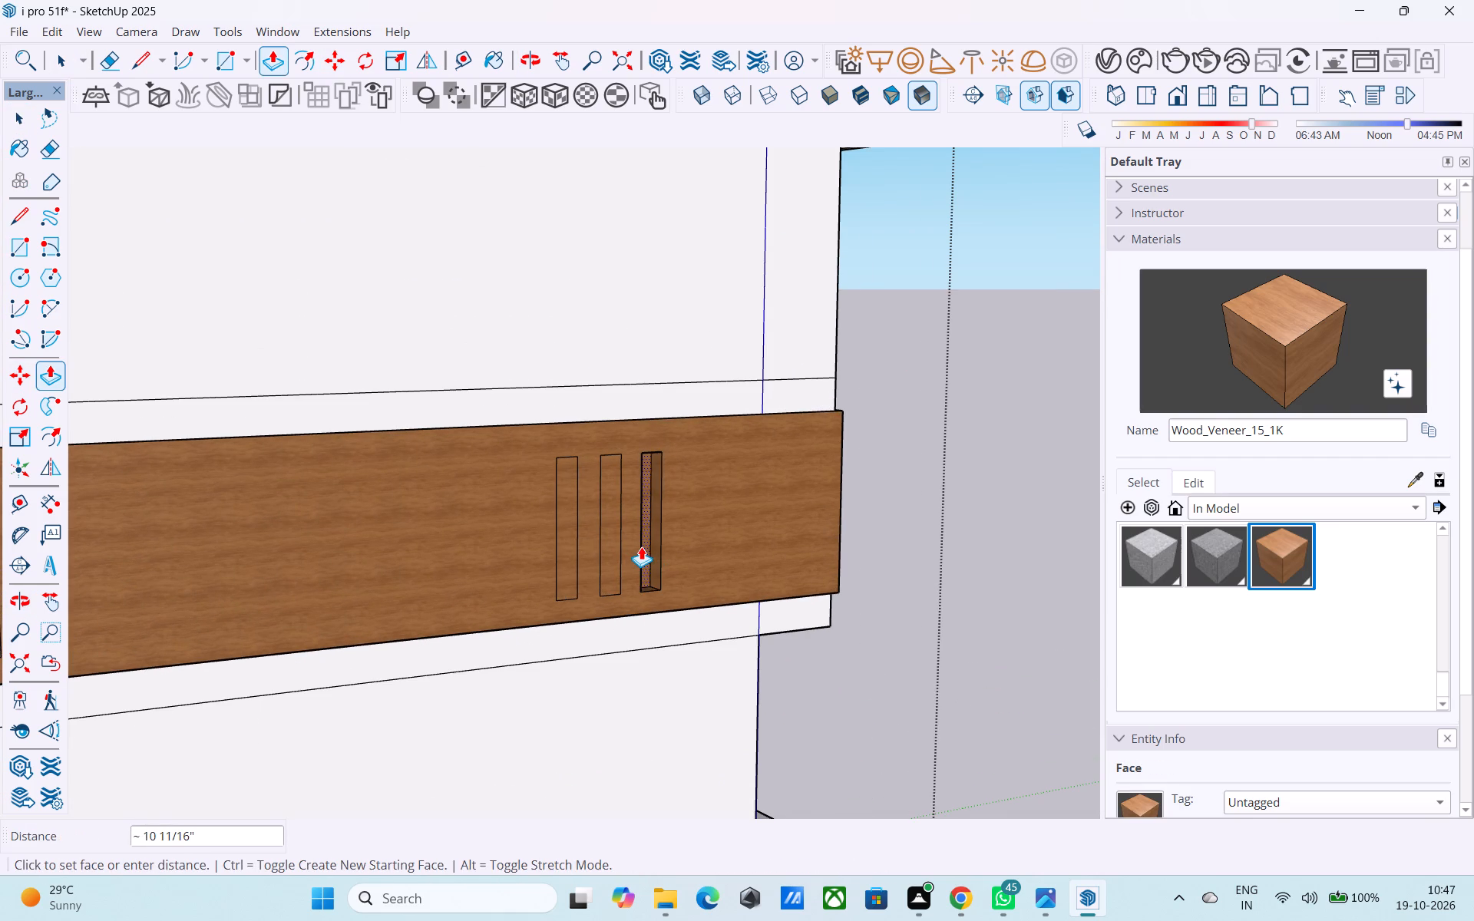
click(641, 546)
key(space)
click(614, 545)
key(p)
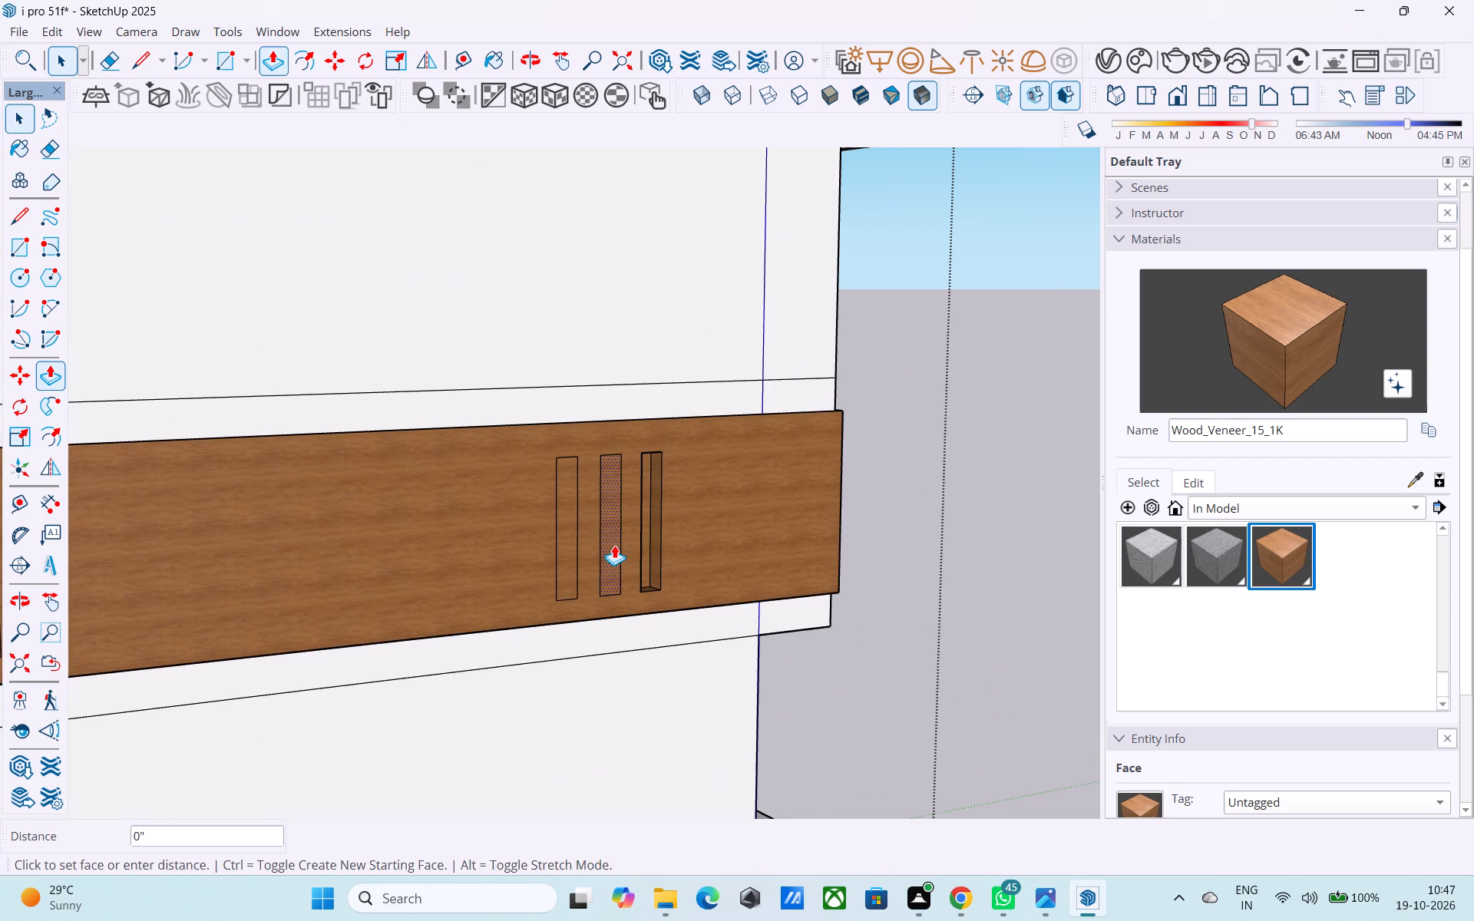
double_click(614, 545)
double_click(573, 546)
Push/Pull the copied group's slot farthest from the side-band corner 1' inward, cutting it through the wall.
scroll(761, 556, down, 7)
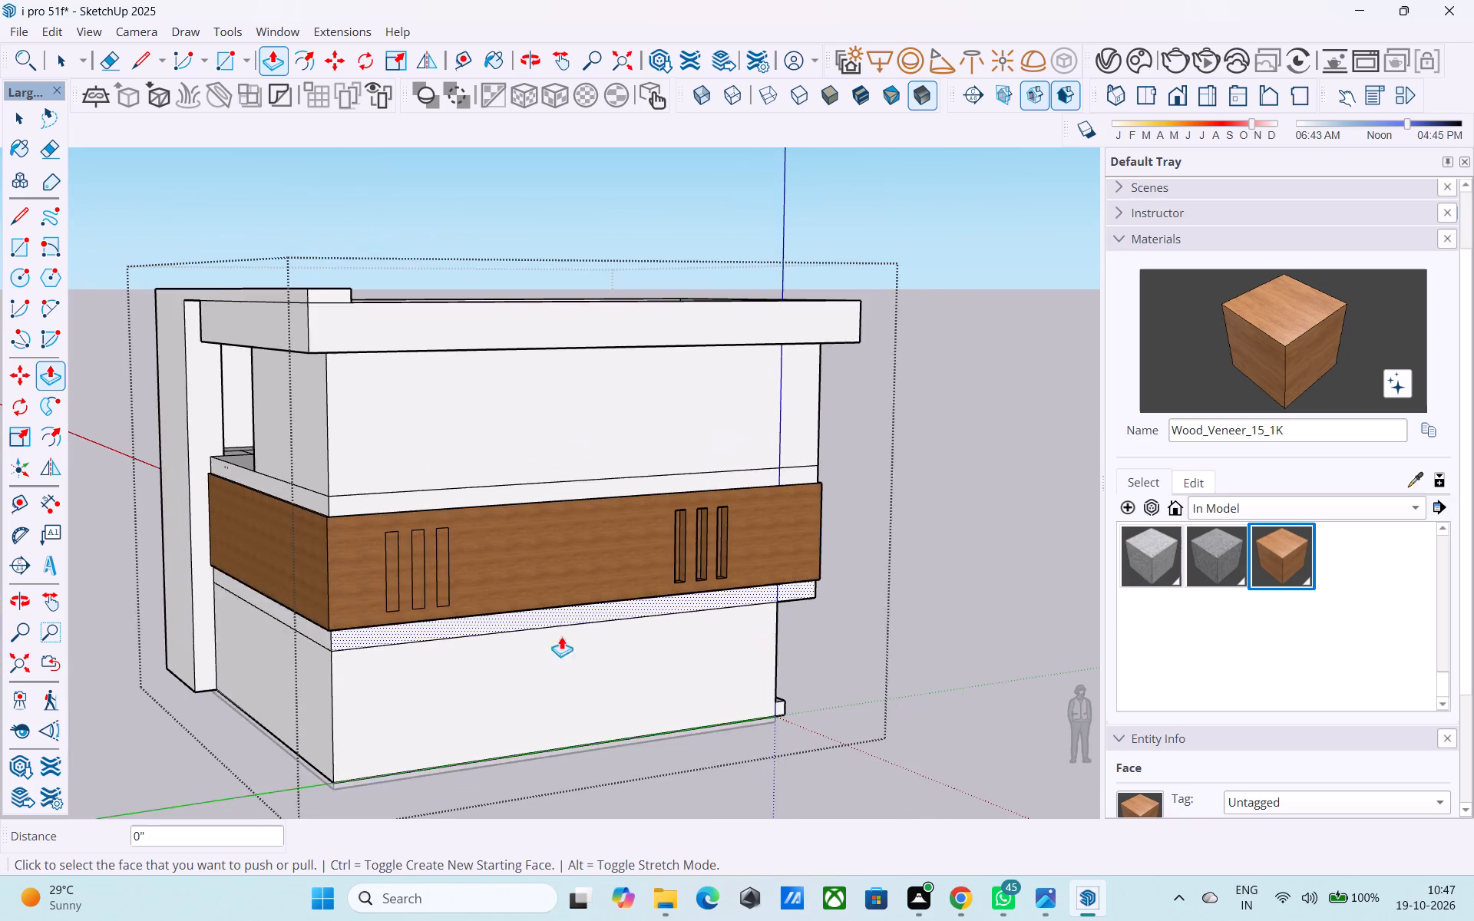
scroll(361, 619, up, 12)
double_click(405, 540)
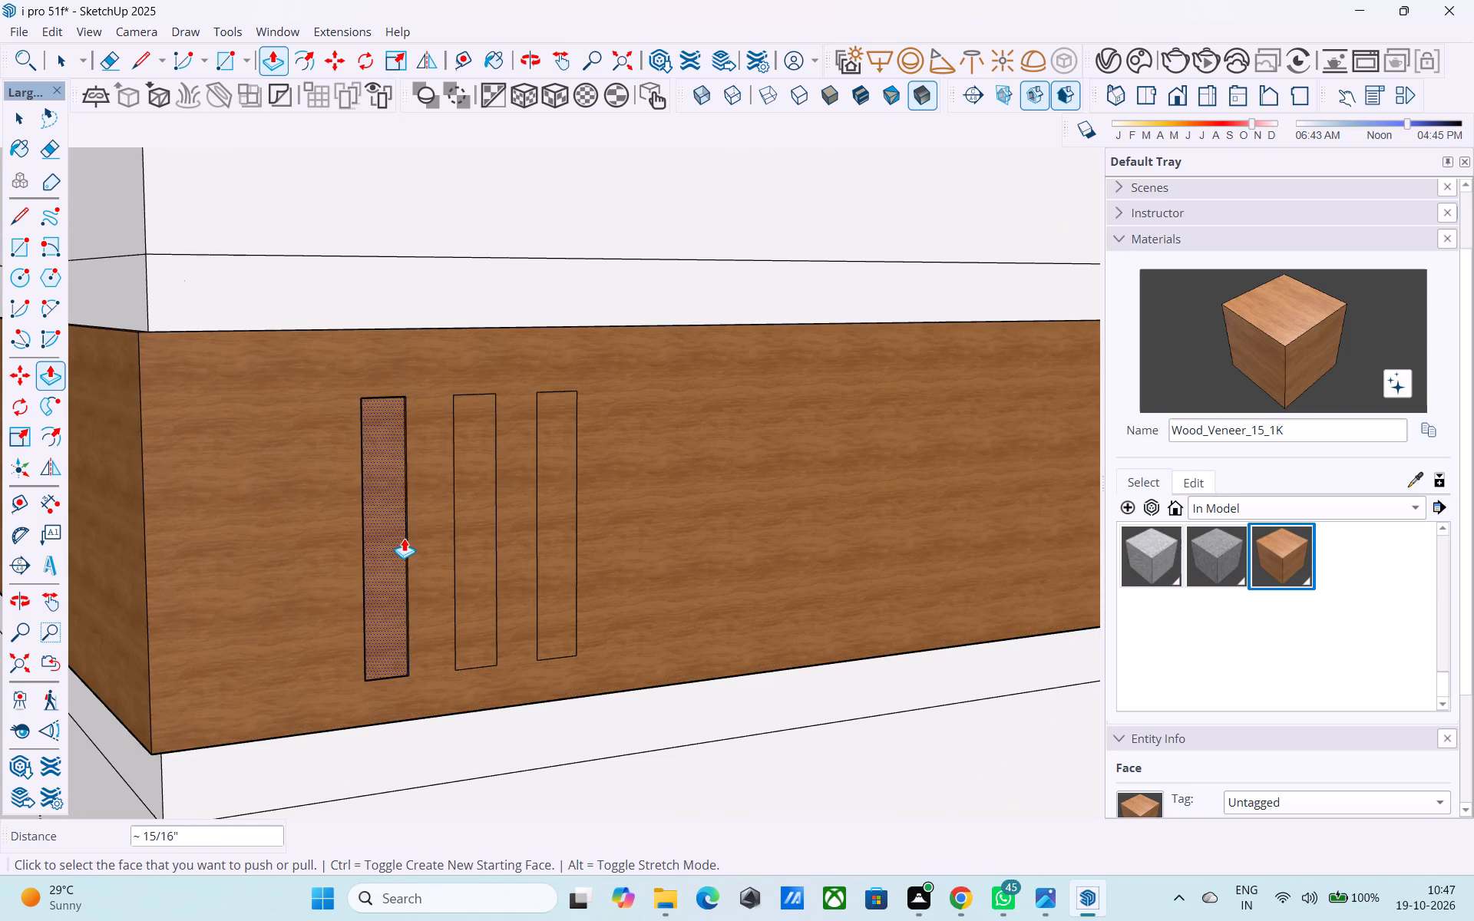
double_click(468, 527)
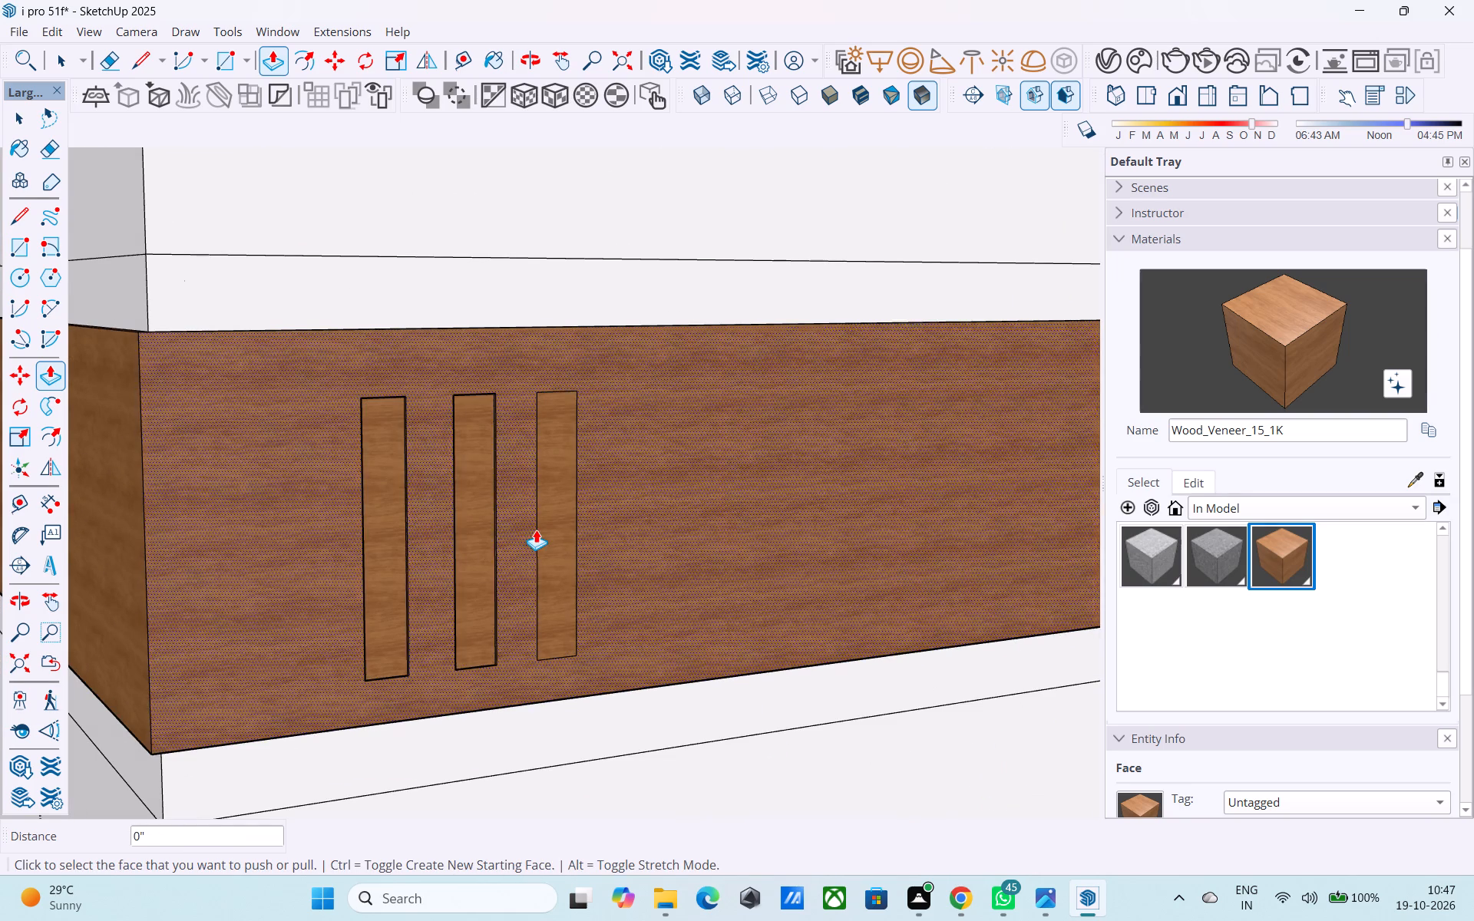
click(549, 527)
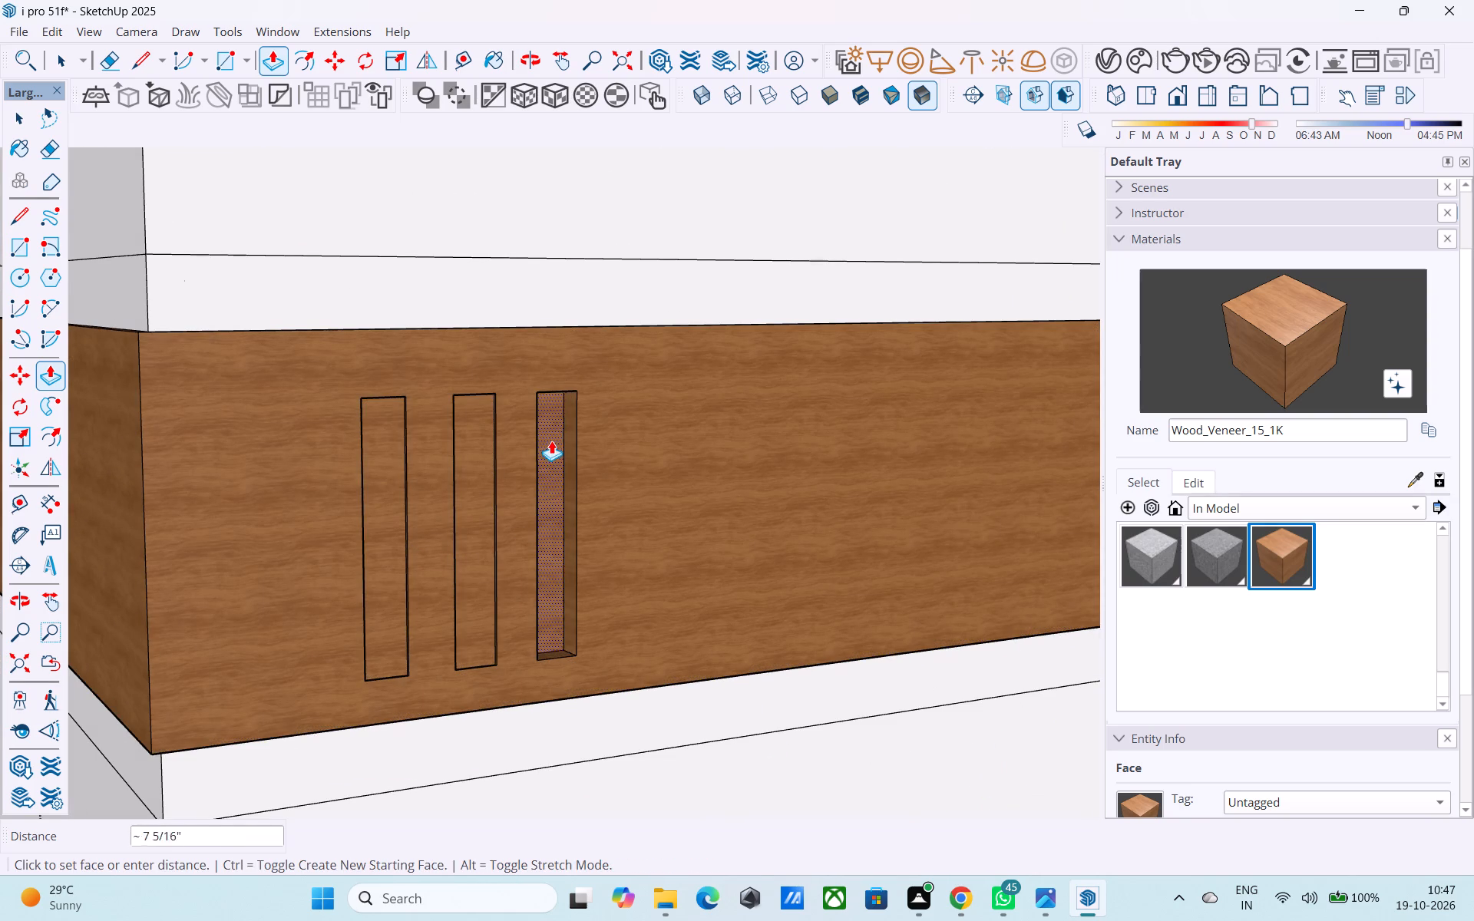
middle_drag(559, 434, 544, 436)
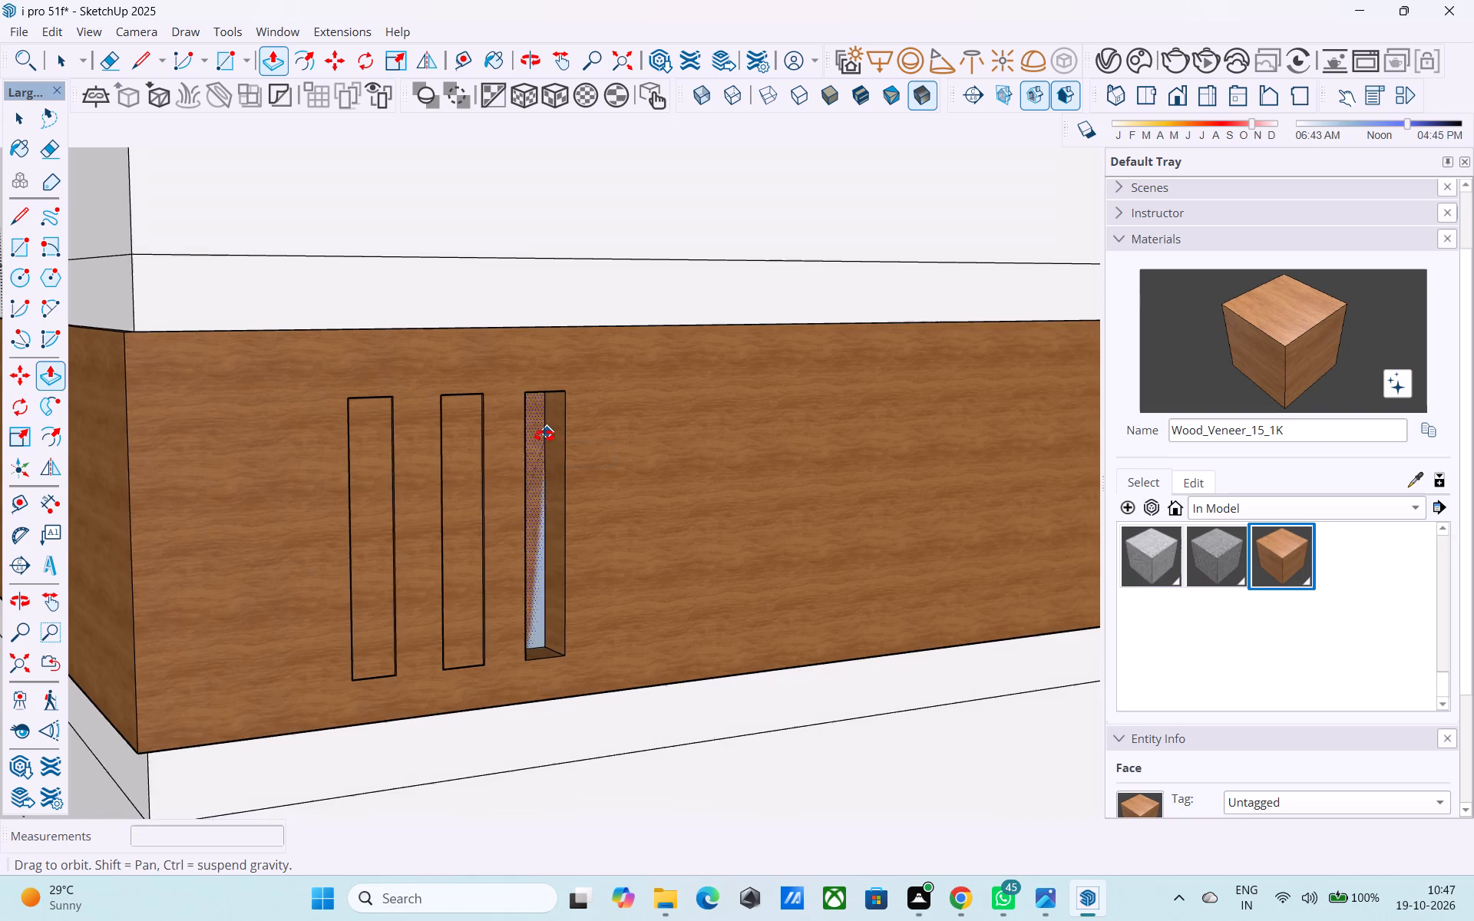
middle_drag(544, 436, 515, 444)
scroll(498, 459, up, 2)
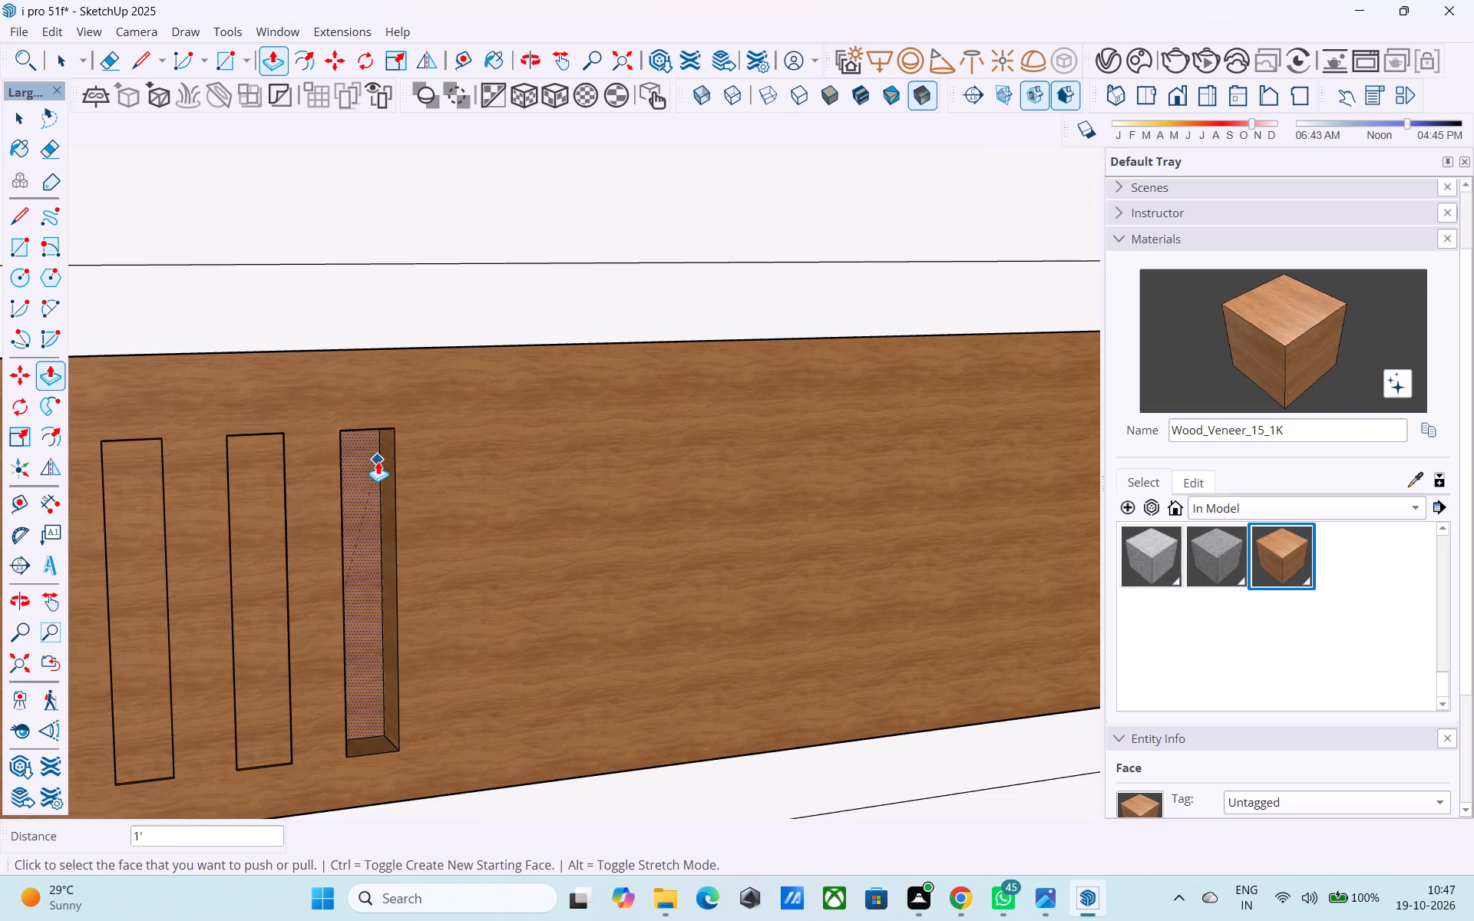
click(378, 461)
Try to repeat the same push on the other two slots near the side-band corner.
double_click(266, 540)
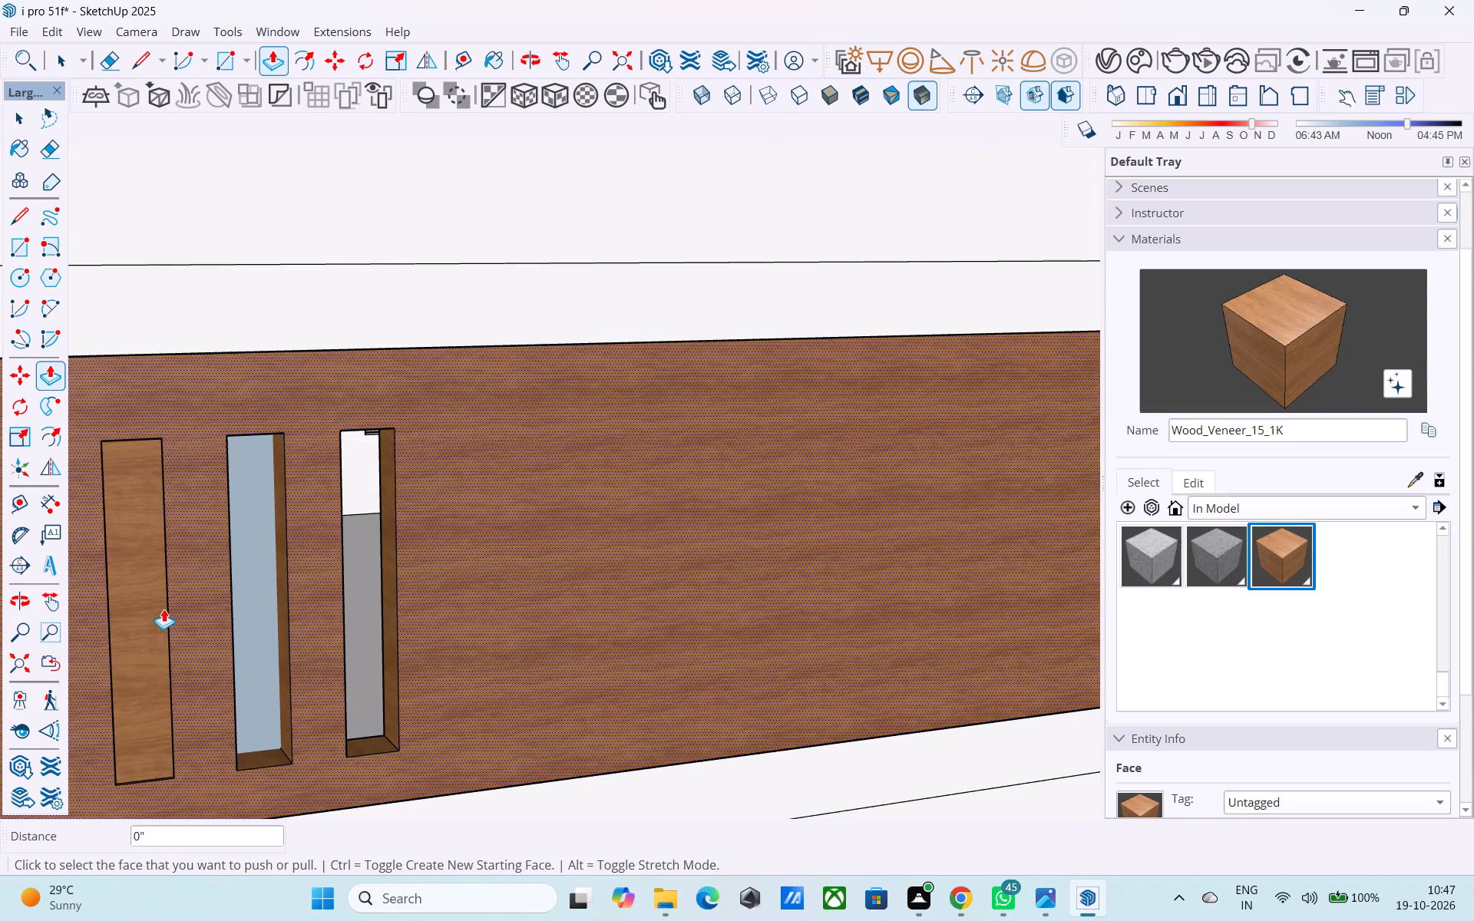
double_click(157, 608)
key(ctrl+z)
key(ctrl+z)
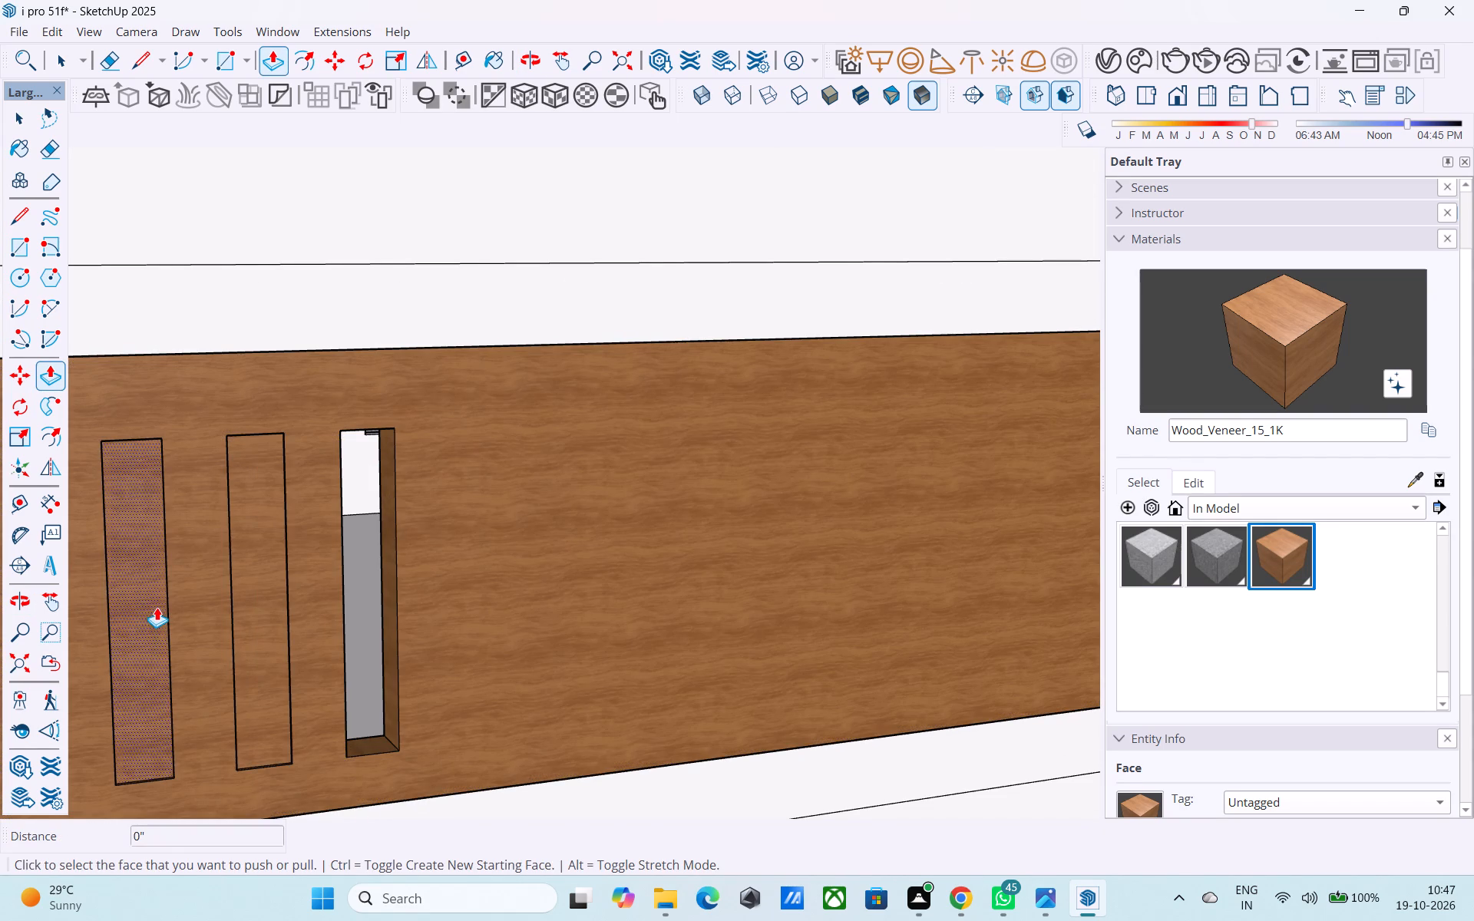
Push/Pull the remaining two slots near the side-band corner through the wall, matching the opening beside them.
click(251, 593)
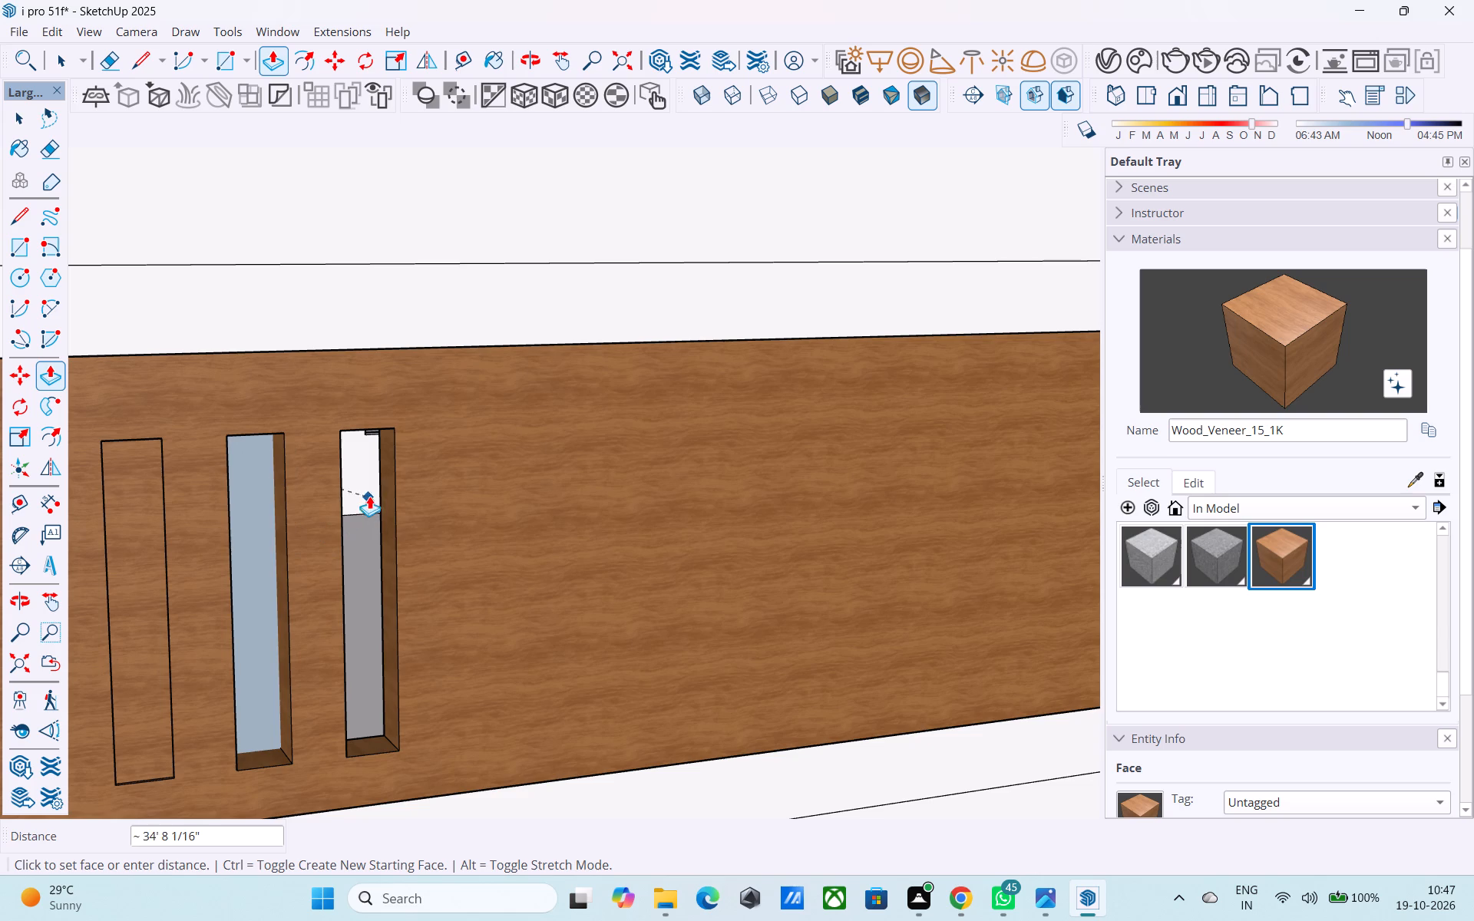
click(384, 487)
double_click(161, 555)
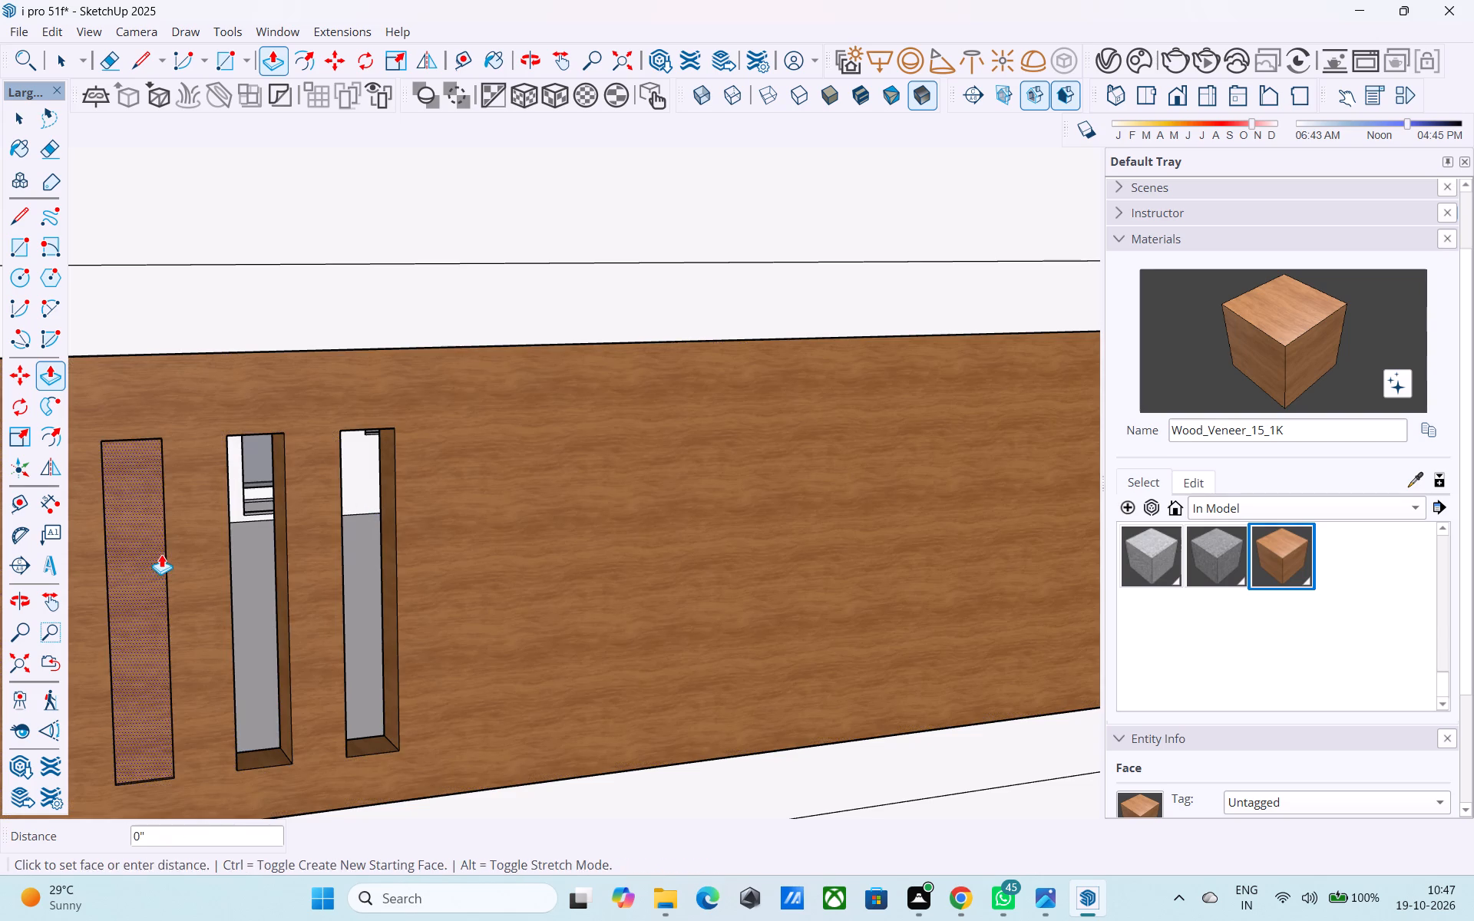
Push/Pull the three slots near the end-wall corner the full 1' so they cut through the rear wall.
scroll(172, 570, down, 11)
middle_drag(384, 632, 324, 622)
scroll(486, 575, up, 10)
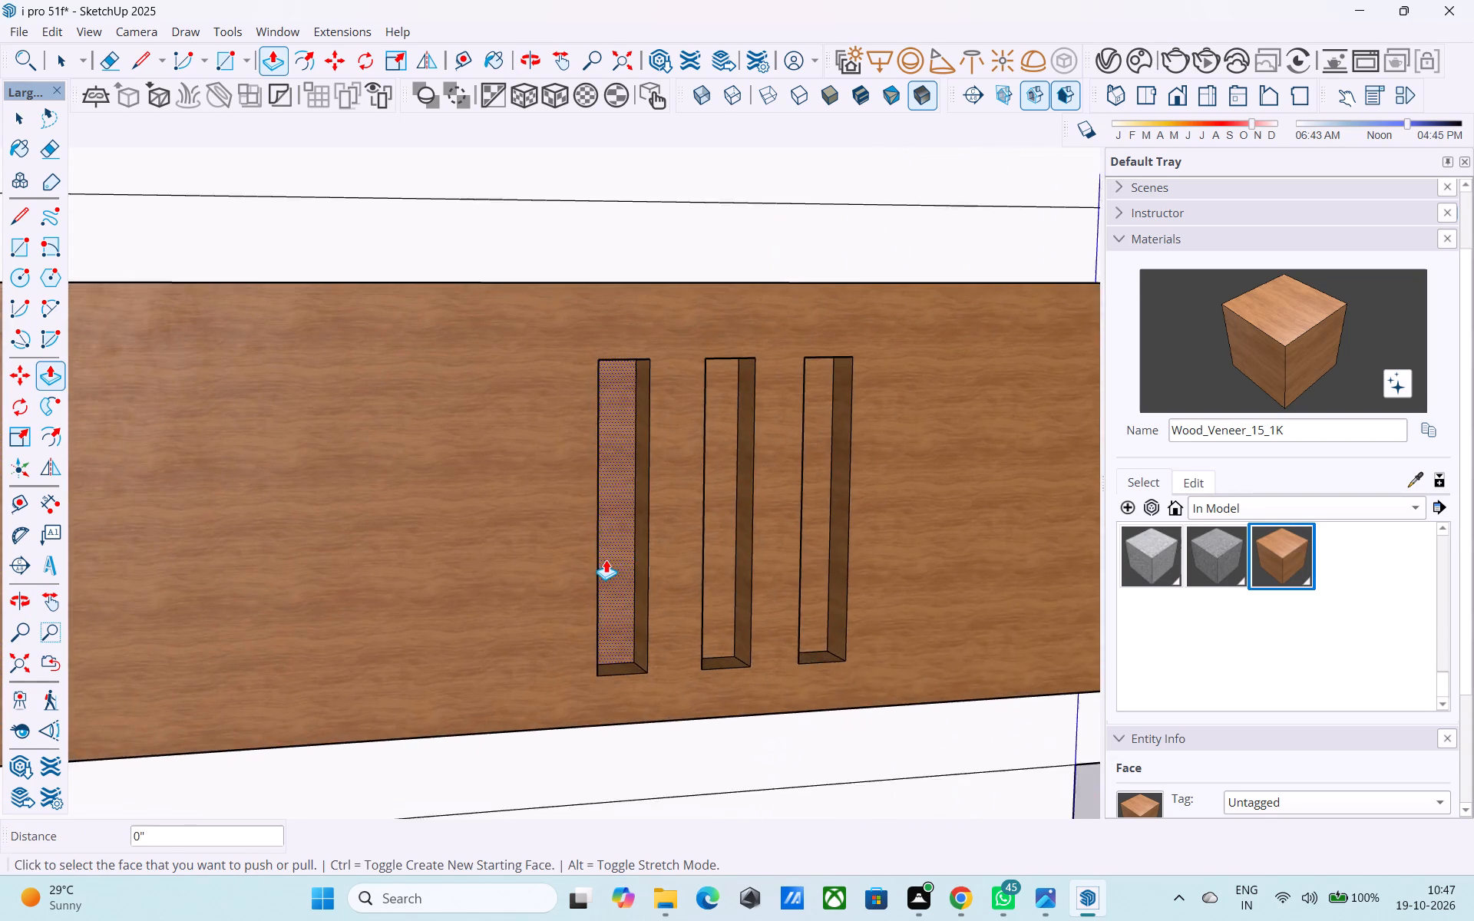
scroll(606, 560, up, 1)
click(624, 543)
click(669, 525)
double_click(640, 537)
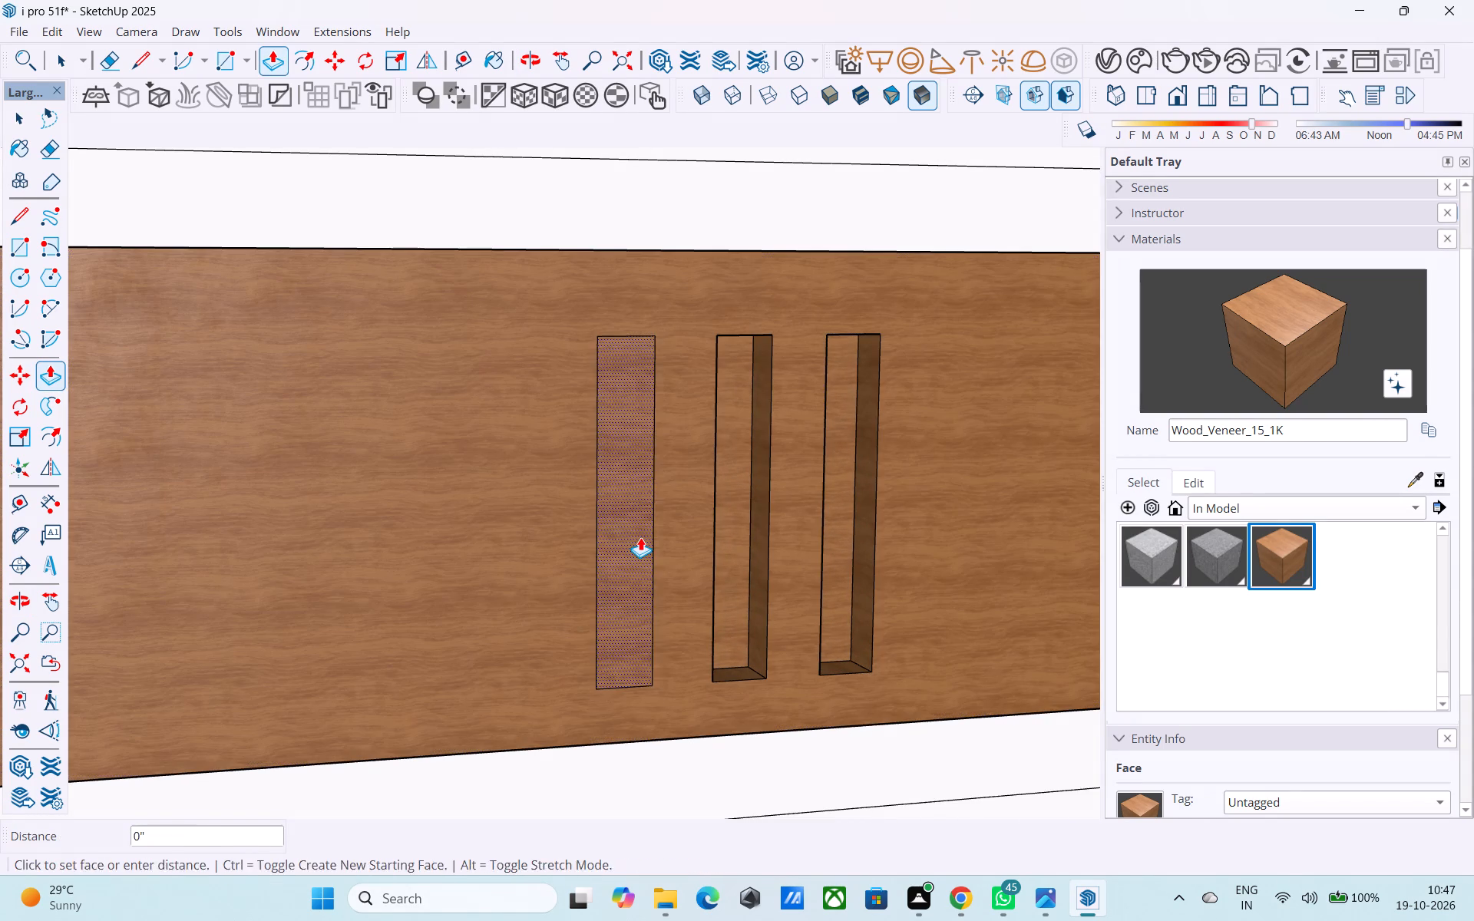
click(640, 537)
click(522, 503)
click(610, 506)
scroll(623, 430, up, 3)
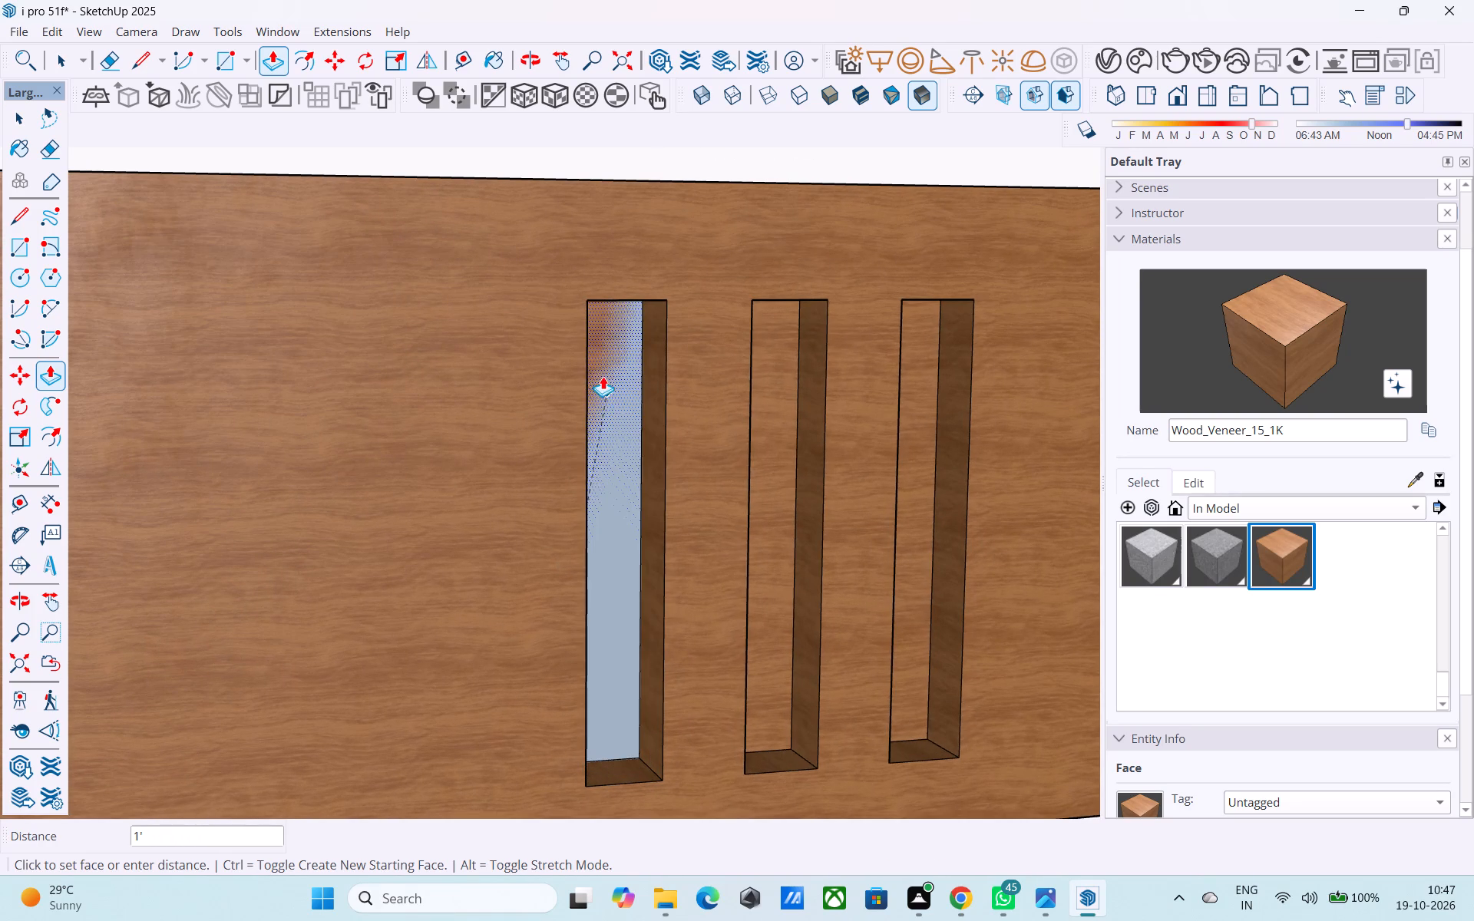
click(602, 372)
click(786, 460)
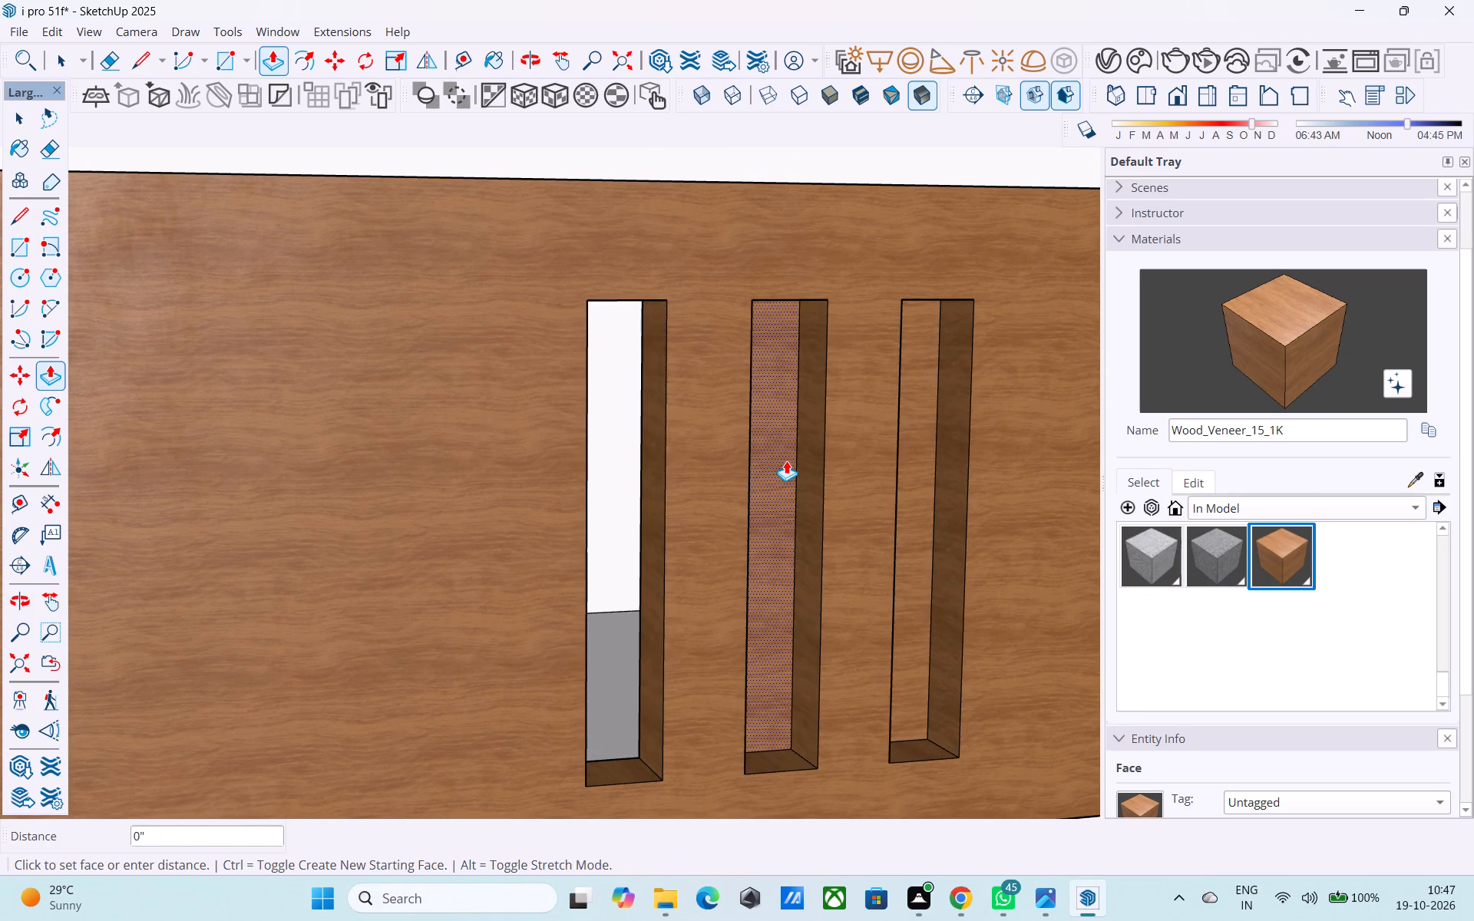
click(771, 430)
click(917, 460)
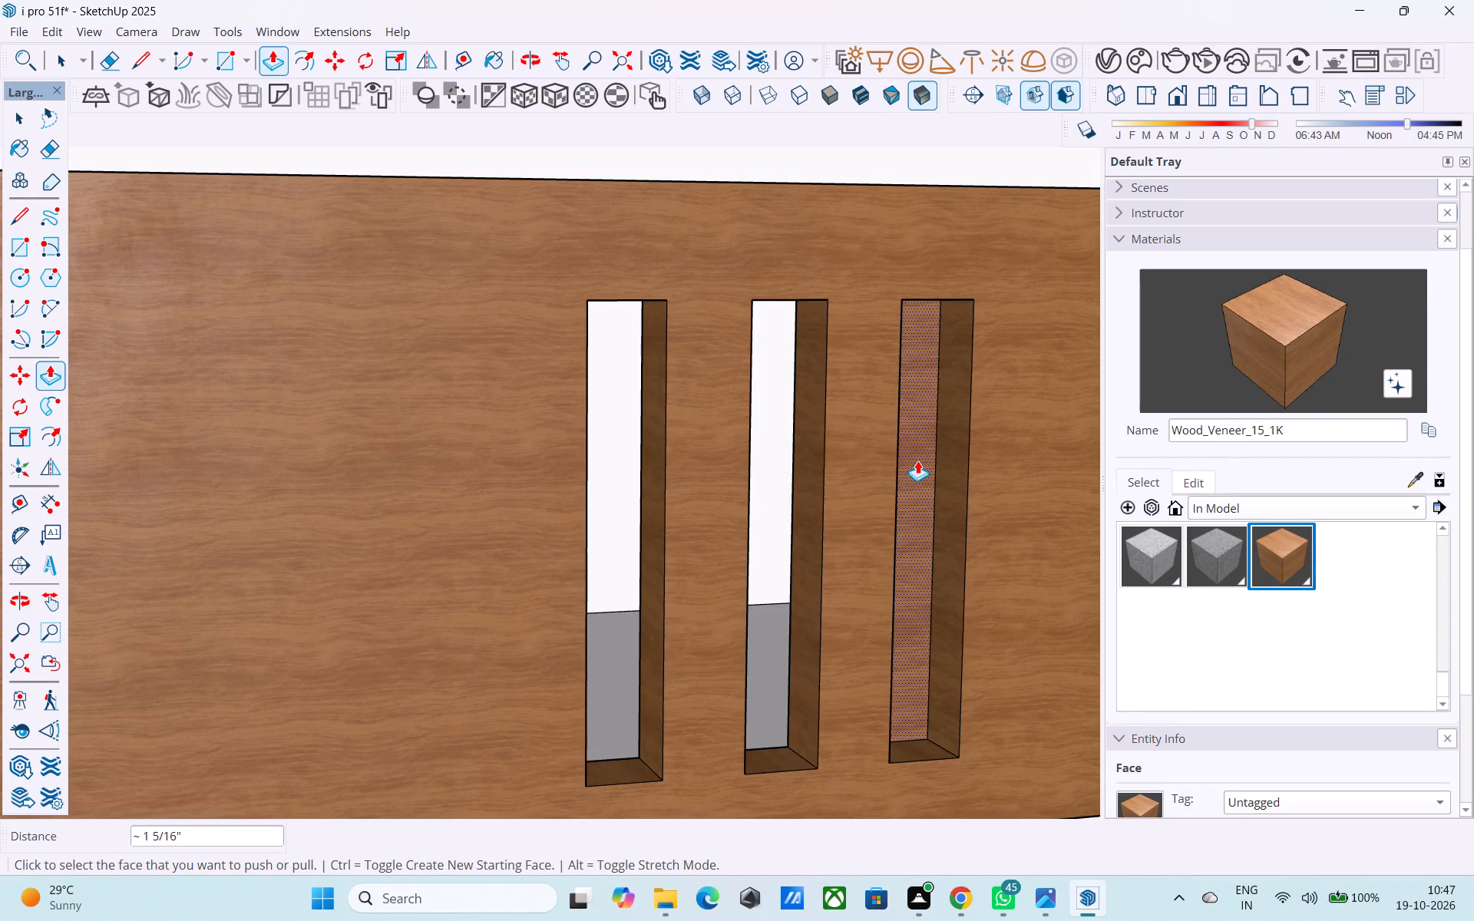
click(914, 434)
Examine the rear slot openings and the rest of the exterior from around the house.
scroll(868, 483, down, 18)
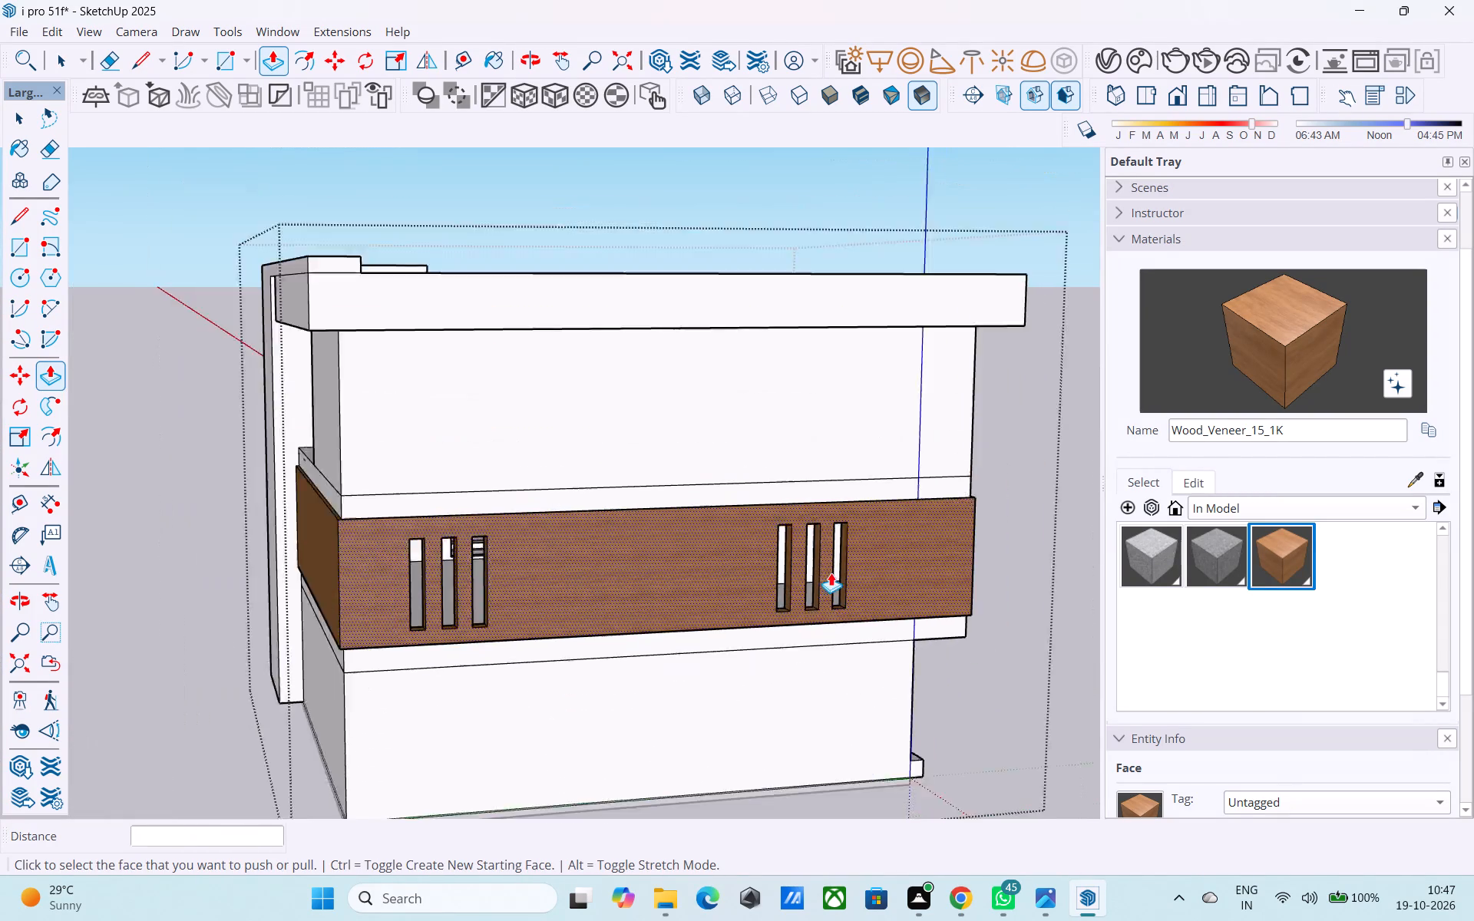
scroll(831, 573, down, 2)
middle_drag(831, 573, 1134, 554)
middle_drag(495, 651, 1023, 633)
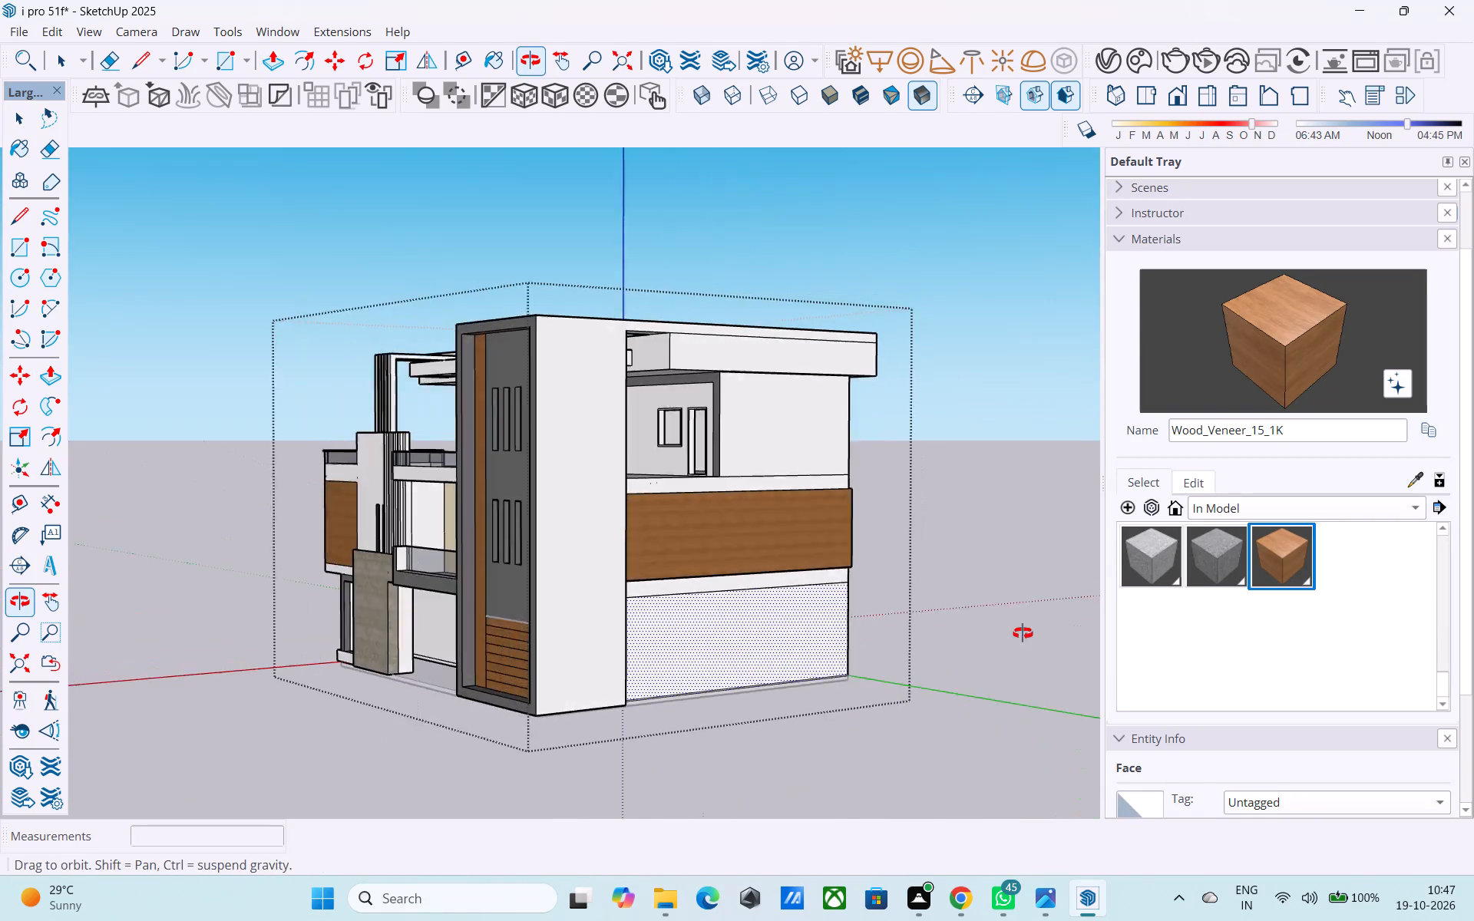
middle_drag(1023, 633, 1167, 594)
middle_drag(500, 735, 816, 731)
key(space)
scroll(726, 691, down, 4)
middle_drag(722, 689, 570, 659)
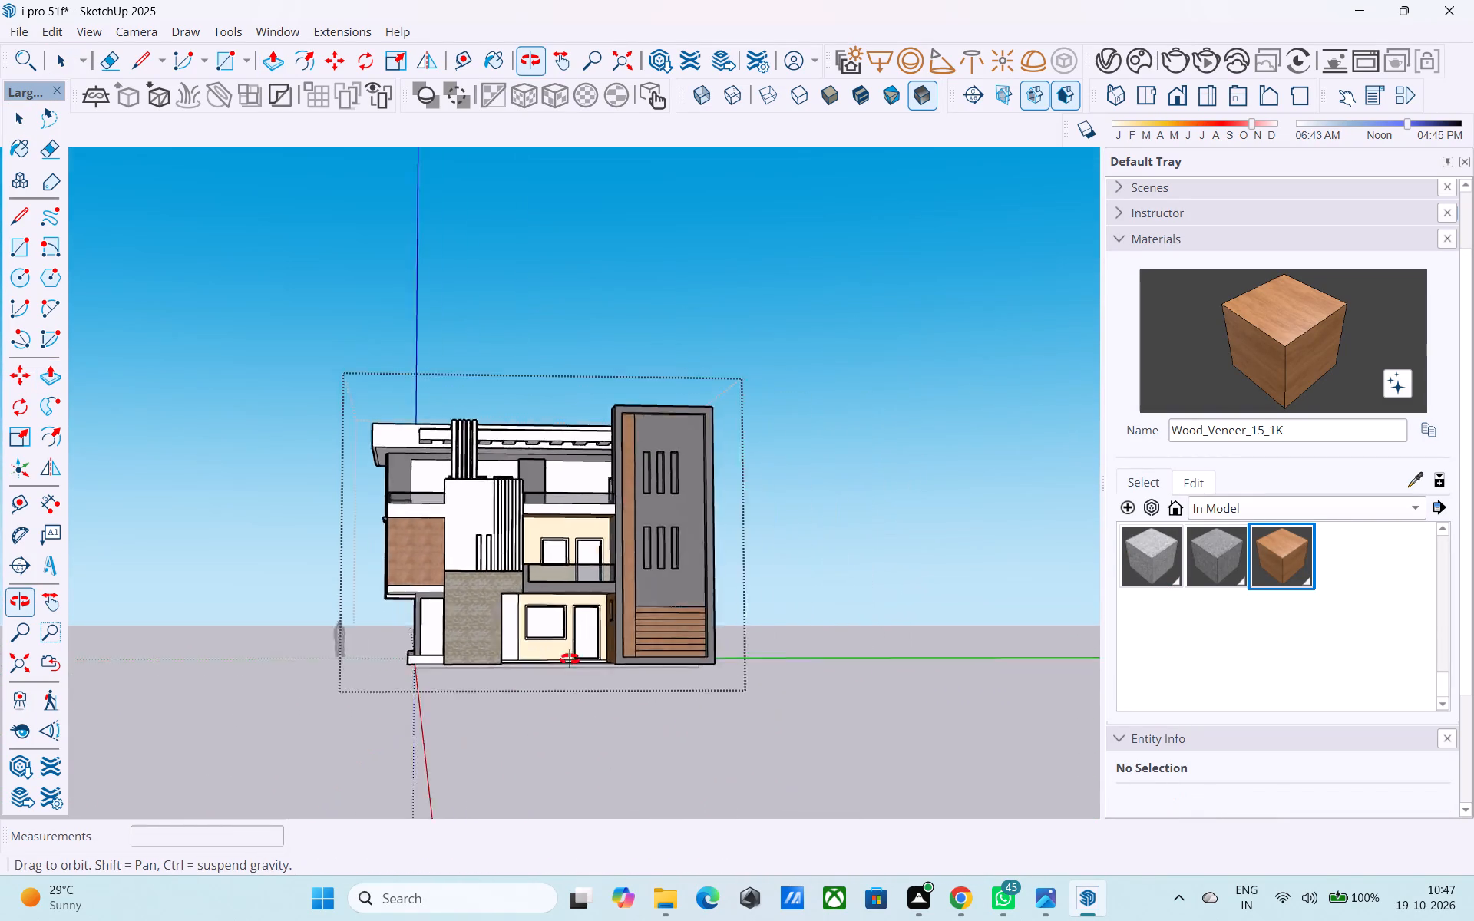
middle_drag(570, 659, 628, 805)
scroll(709, 608, up, 11)
scroll(624, 573, down, 3)
shift+middle_drag(621, 576, 761, 655)
shift+middle_drag(755, 649, 598, 573)
scroll(599, 566, up, 1)
scroll(605, 542, down, 5)
middle_drag(606, 542, 715, 454)
scroll(666, 483, down, 4)
shift+middle_drag(617, 549, 534, 519)
Save the house model.
key(ctrl+s)
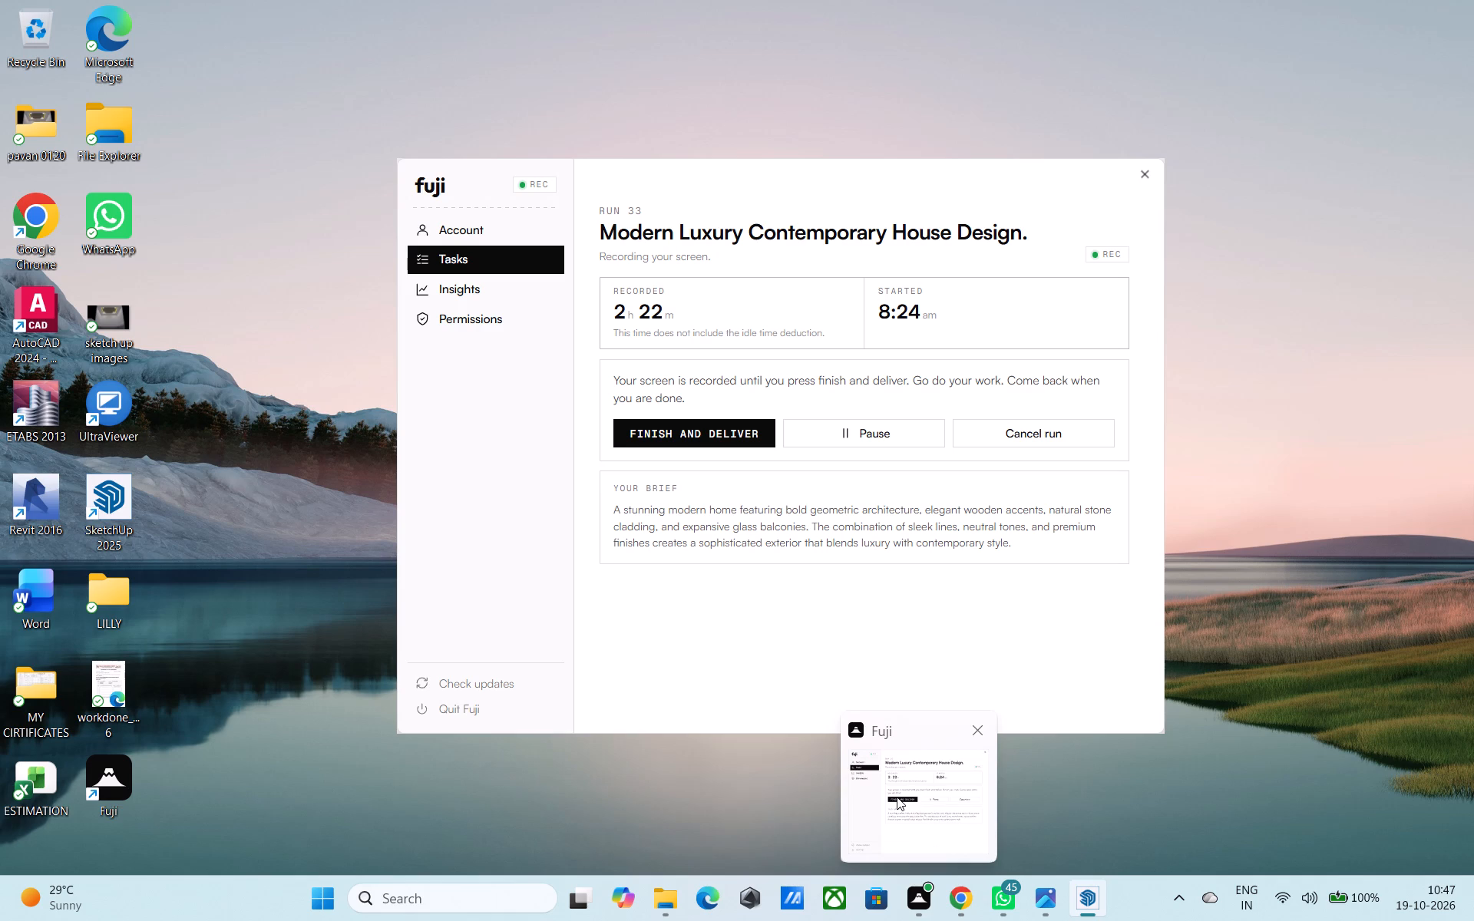
Examine the house's front and end elevations from corner views at low and raised angles.
scroll(653, 571, down, 1)
middle_drag(653, 571, 798, 586)
middle_drag(753, 576, 711, 554)
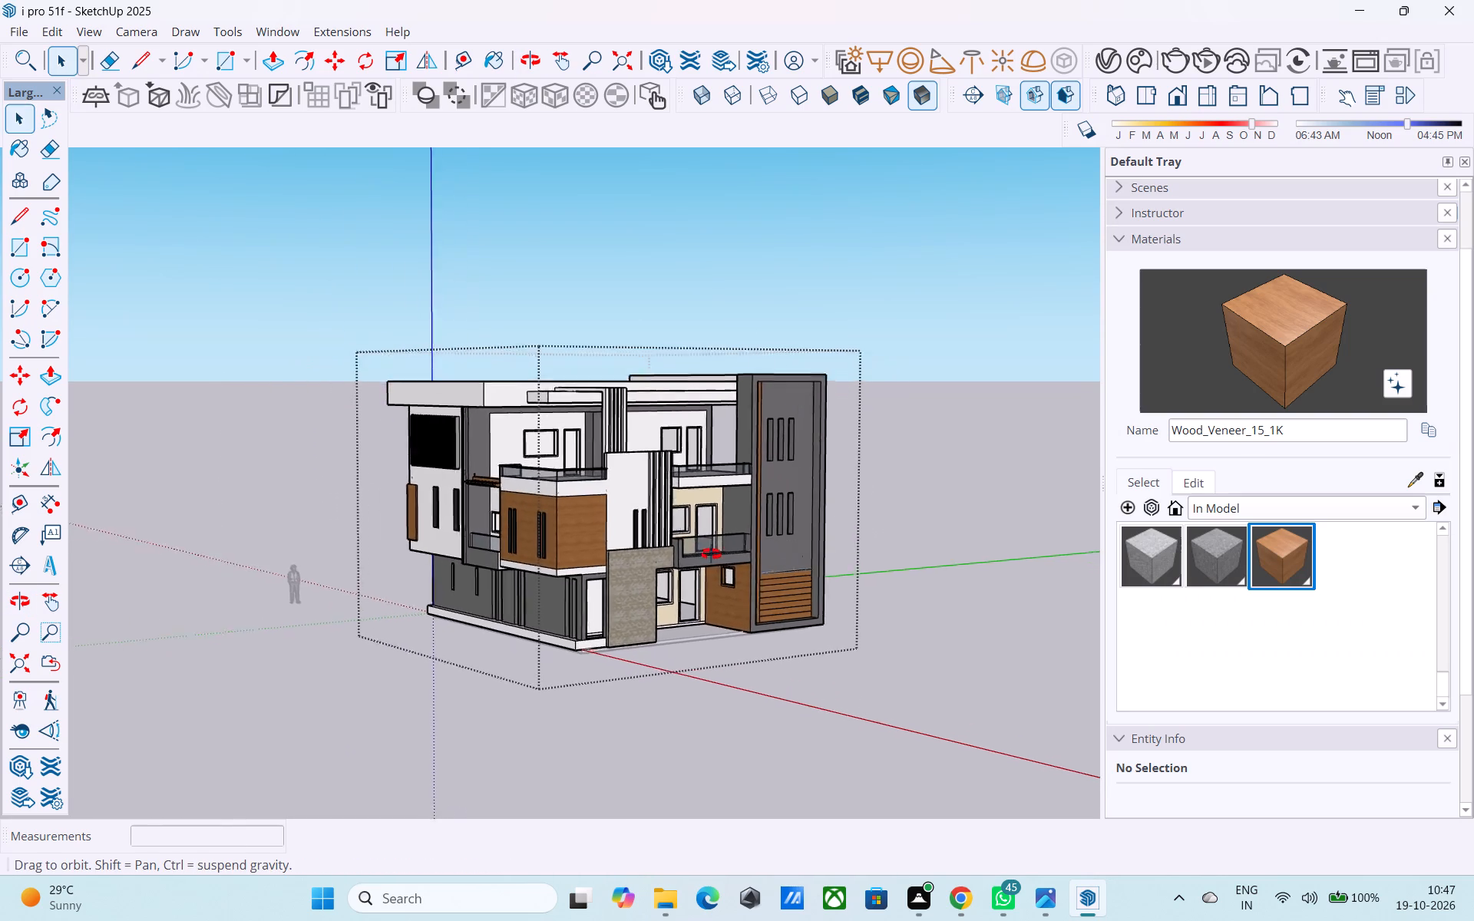
middle_drag(711, 554, 755, 464)
scroll(758, 467, up, 3)
shift+middle_drag(755, 467, 716, 547)
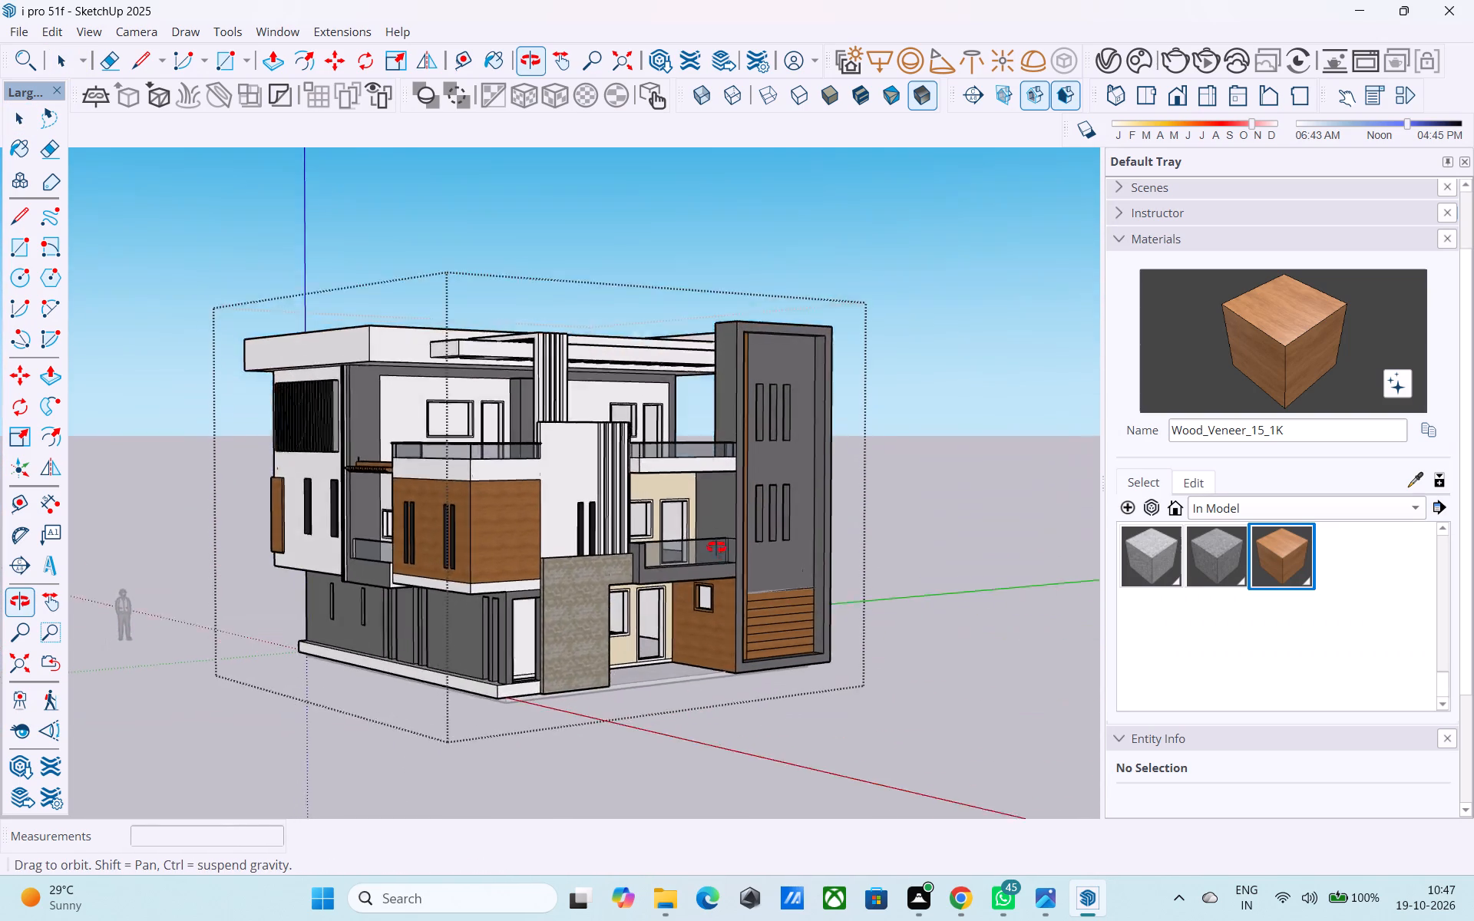
shift+middle_drag(716, 547, 708, 602)
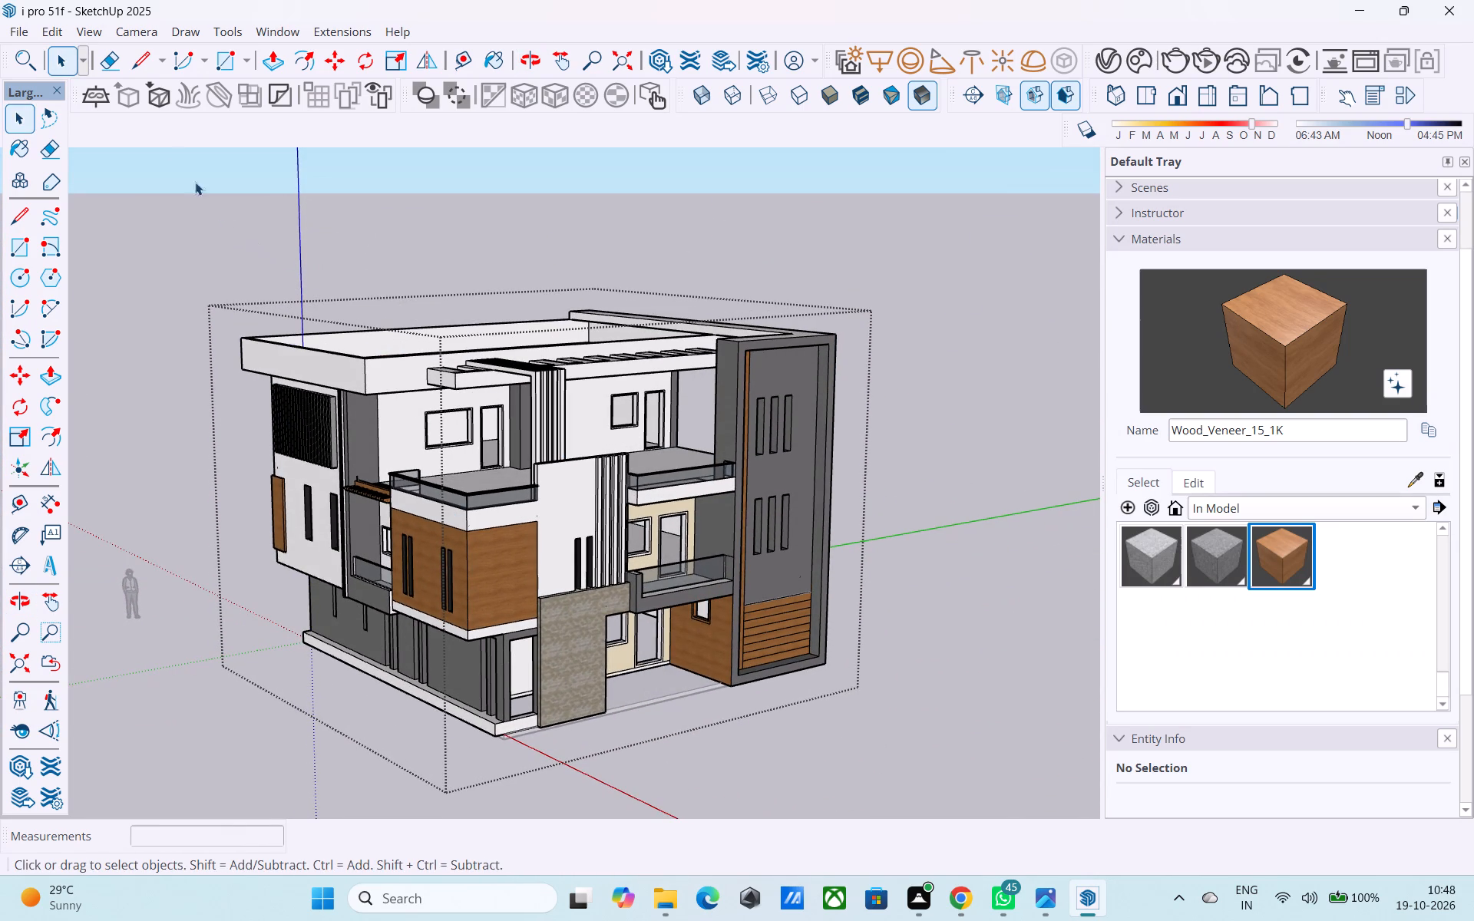
Import the wooden door model porta+4 from Downloads and place it on the ground in front of the house.
click(20, 30)
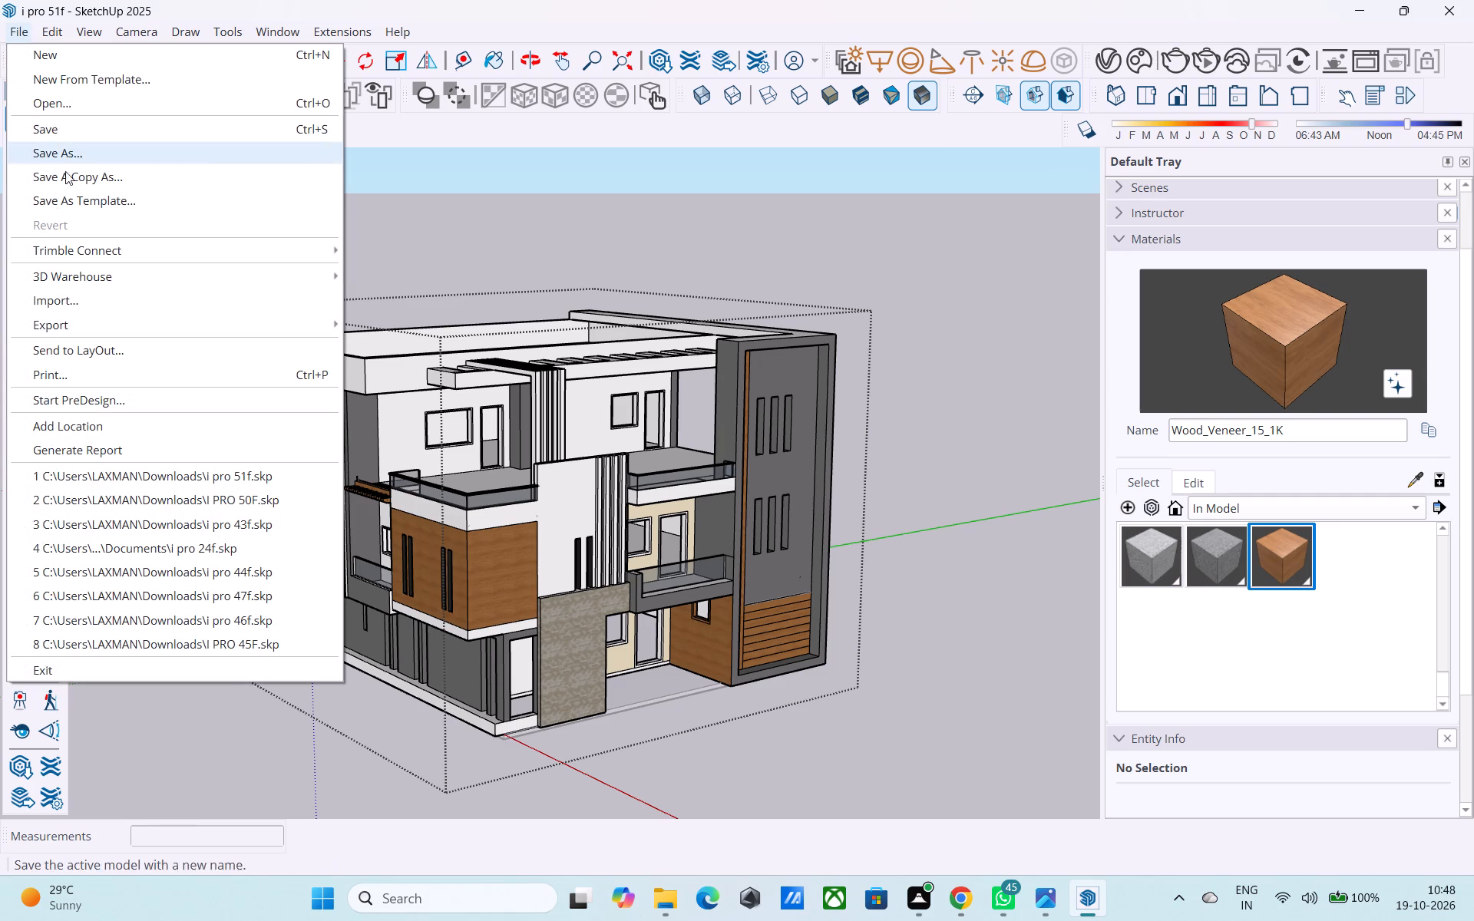
click(91, 289)
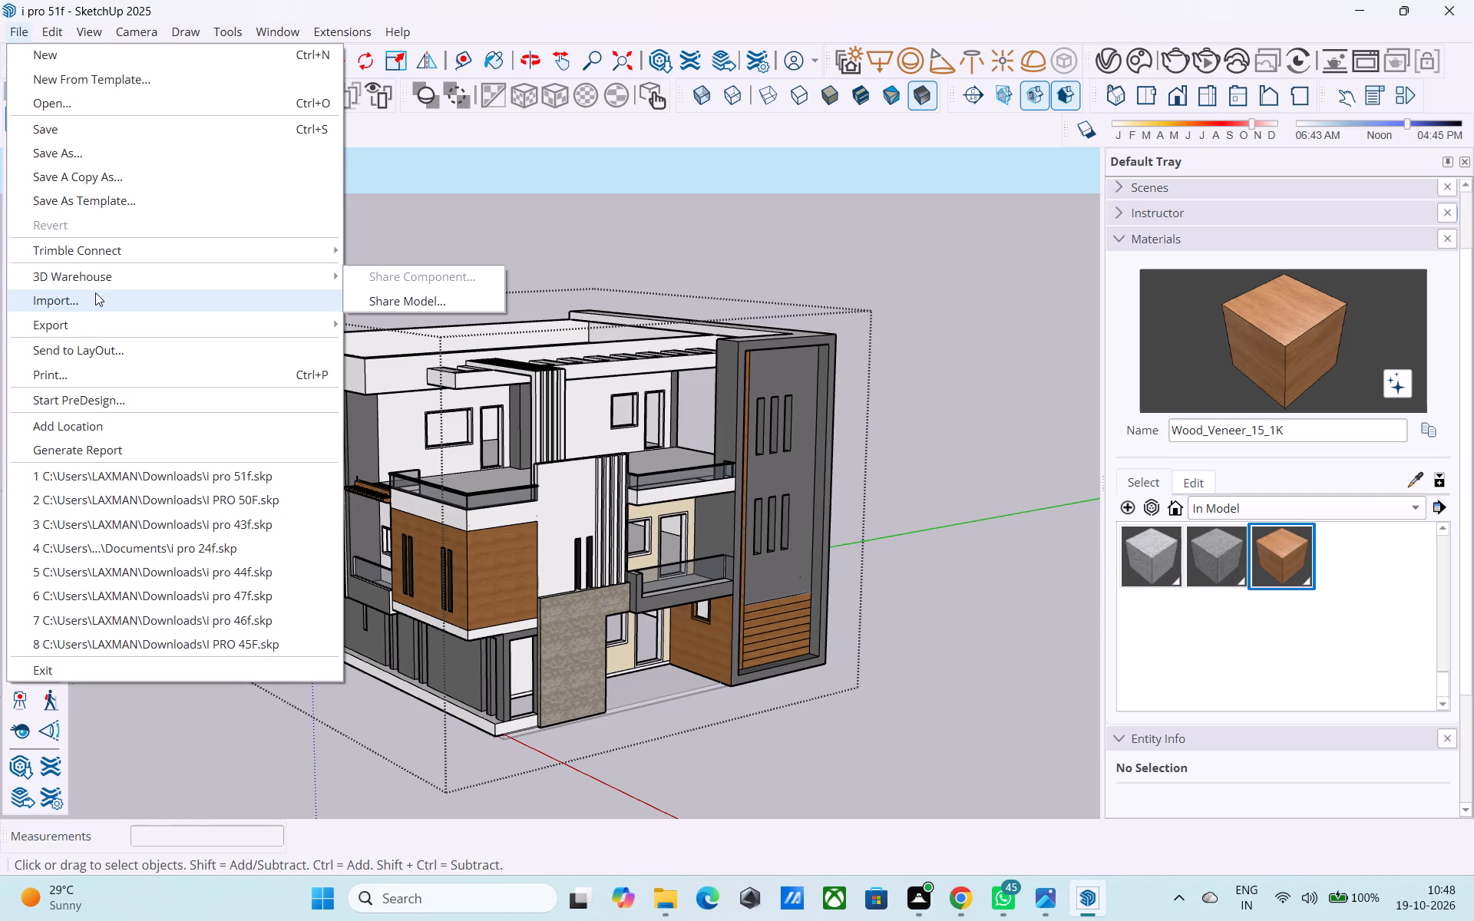
click(95, 296)
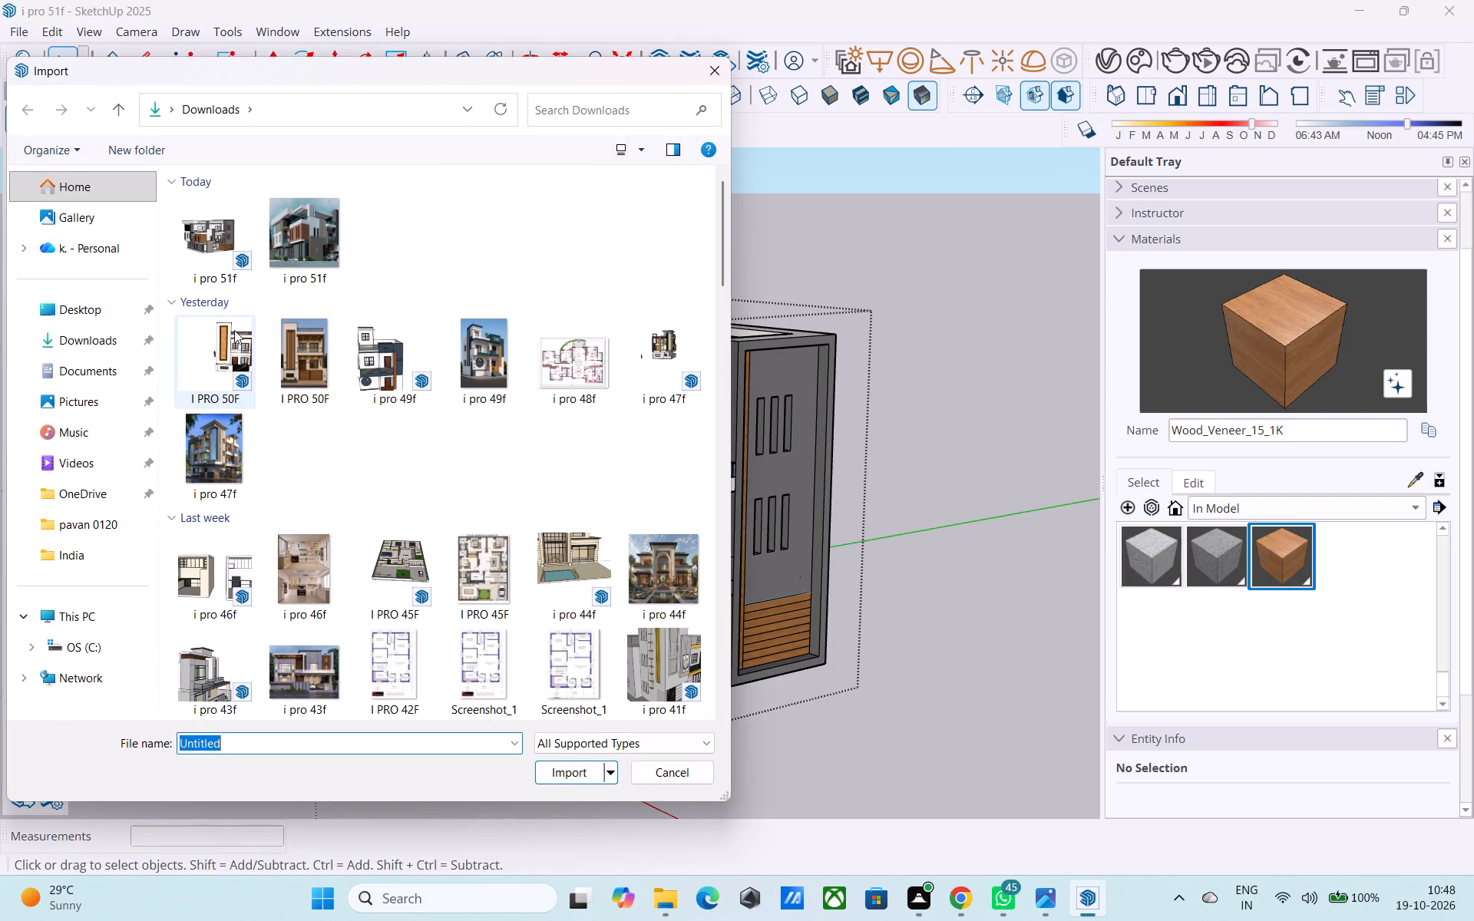
scroll(324, 371, down, 5)
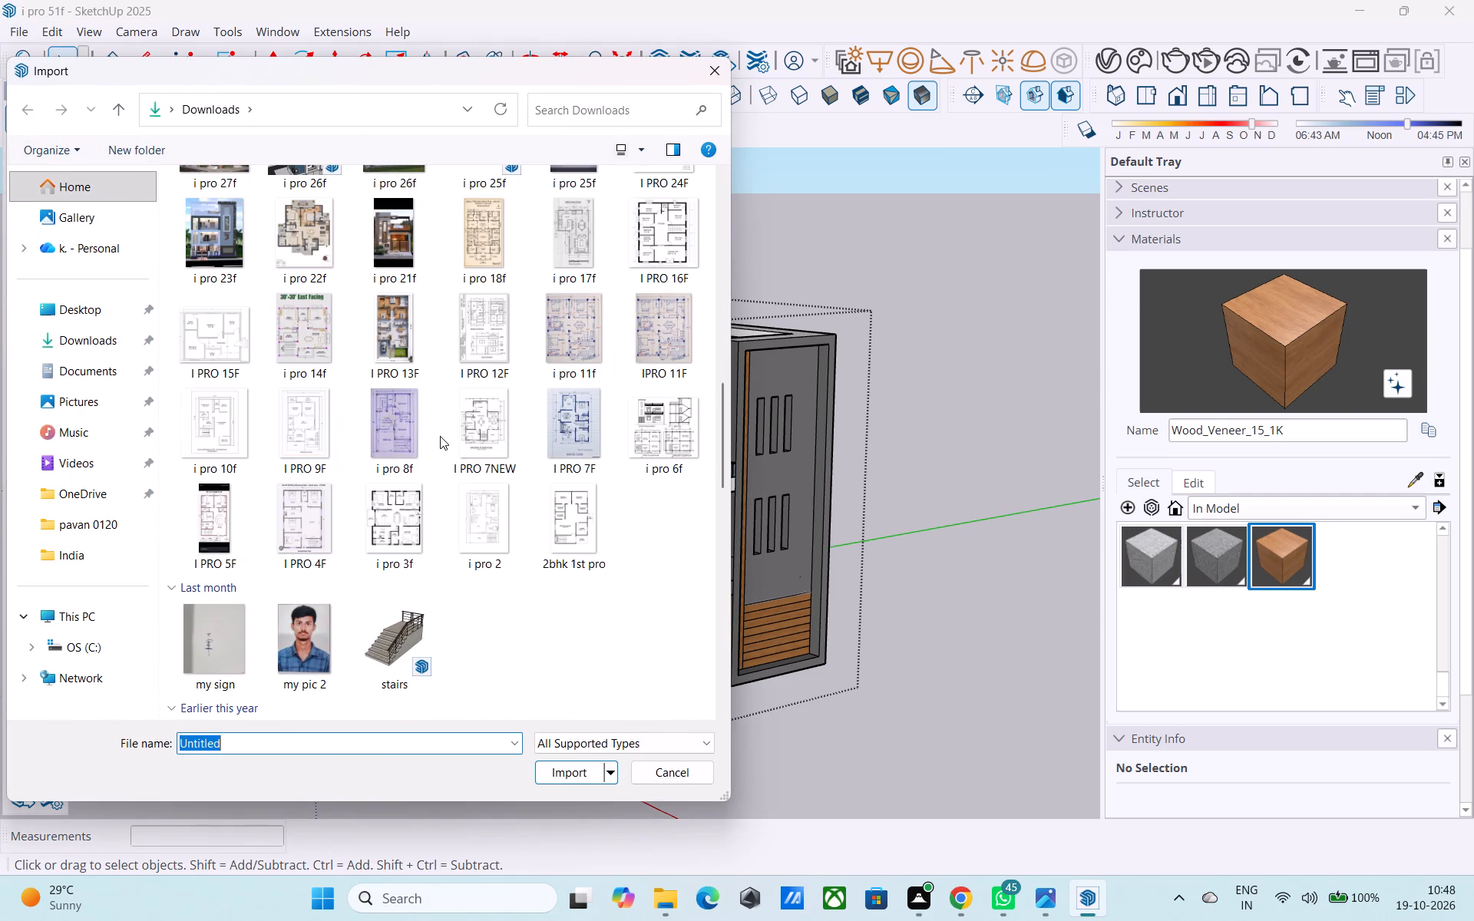
scroll(440, 436, down, 3)
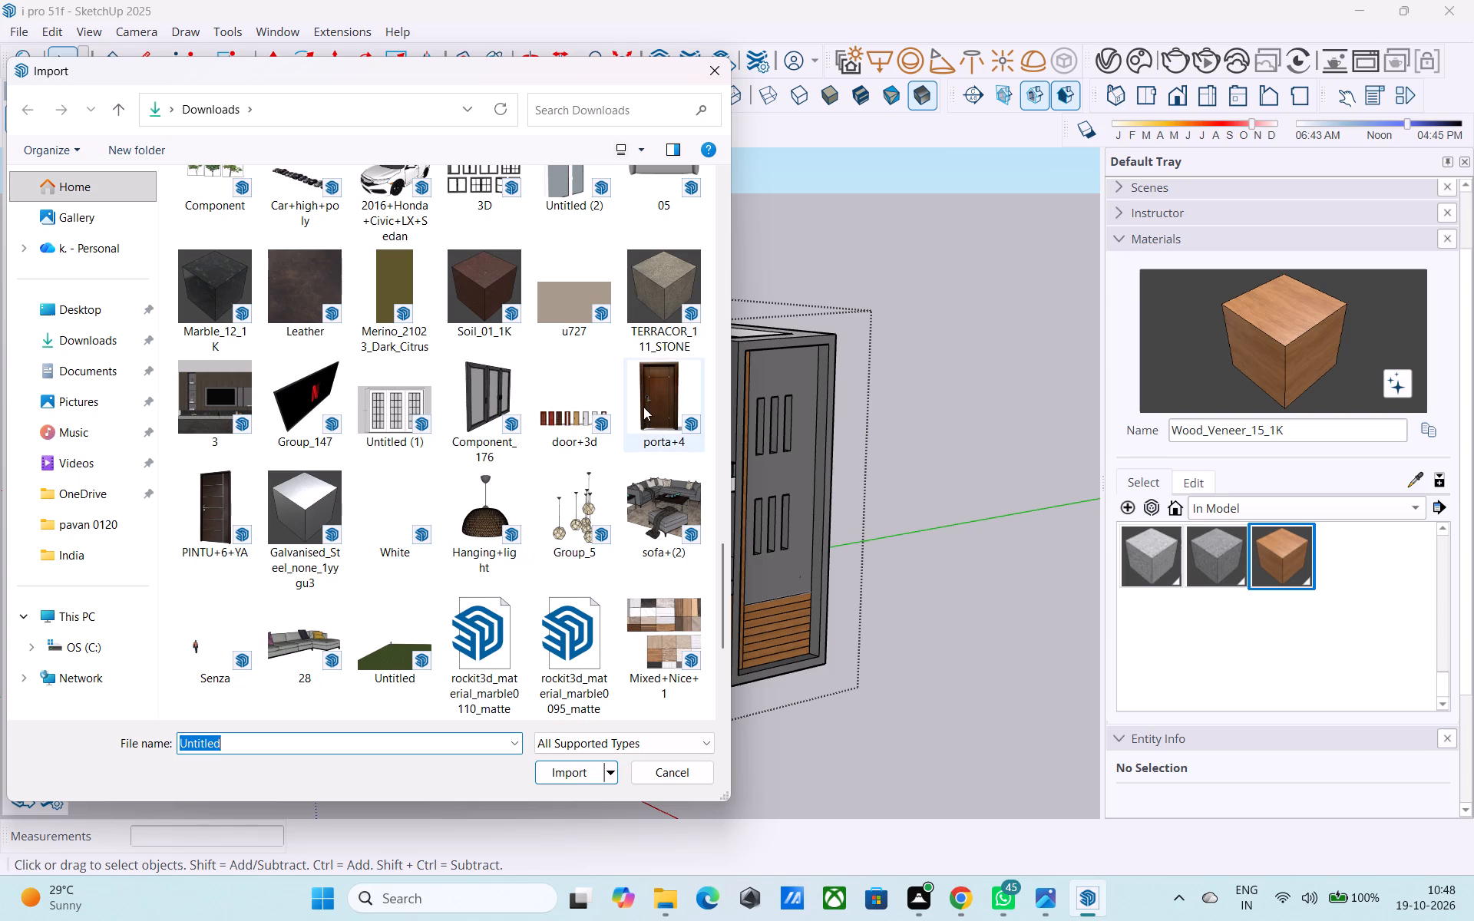
click(643, 407)
click(547, 767)
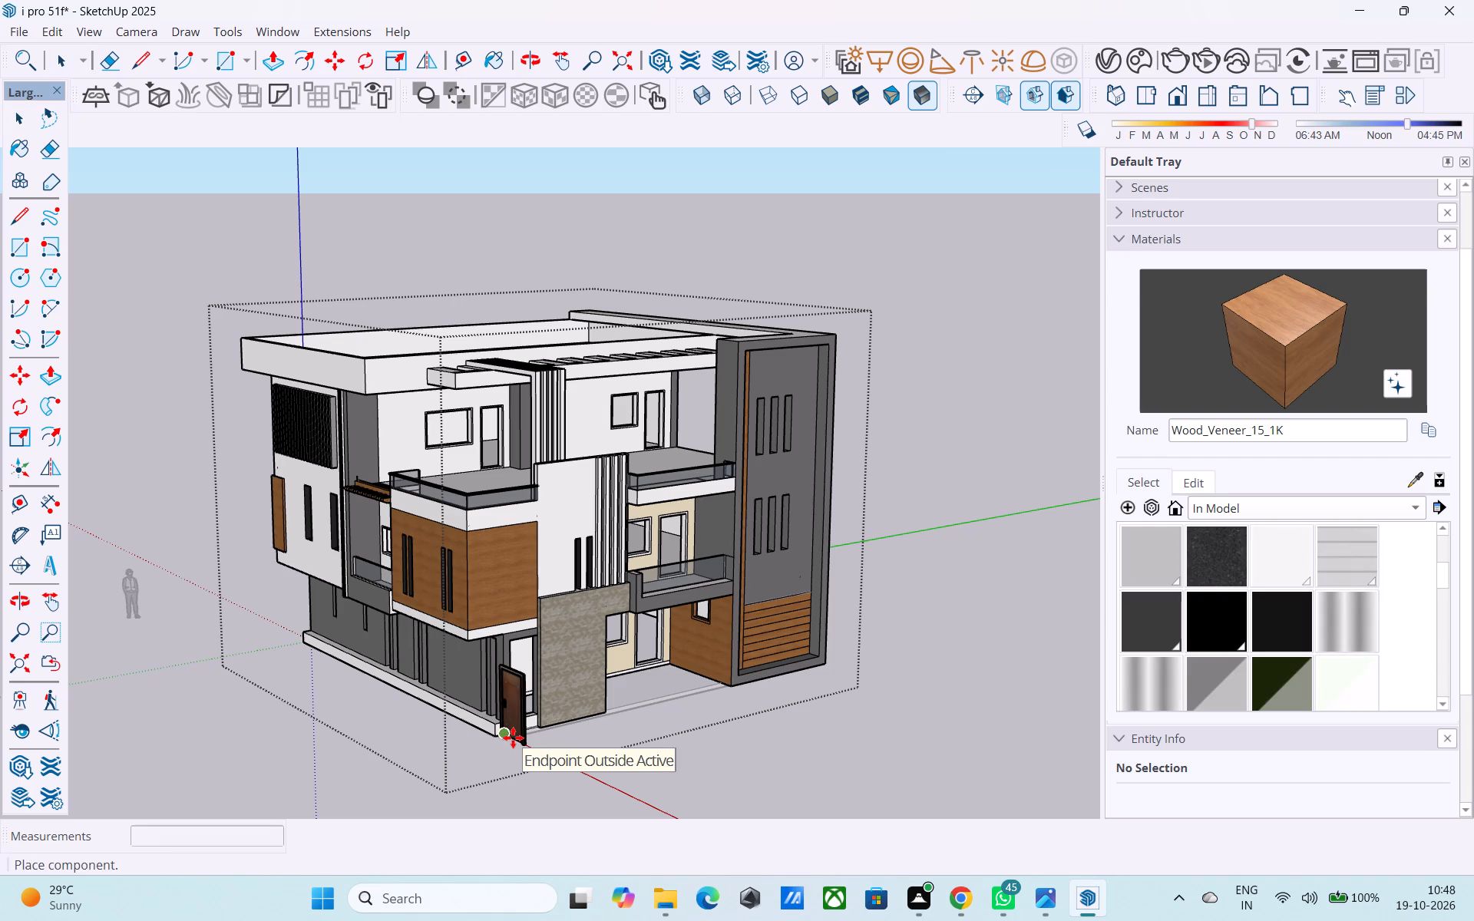
middle_drag(552, 757, 461, 758)
scroll(470, 686, down, 5)
middle_drag(481, 692, 431, 733)
scroll(464, 753, up, 4)
scroll(531, 668, down, 5)
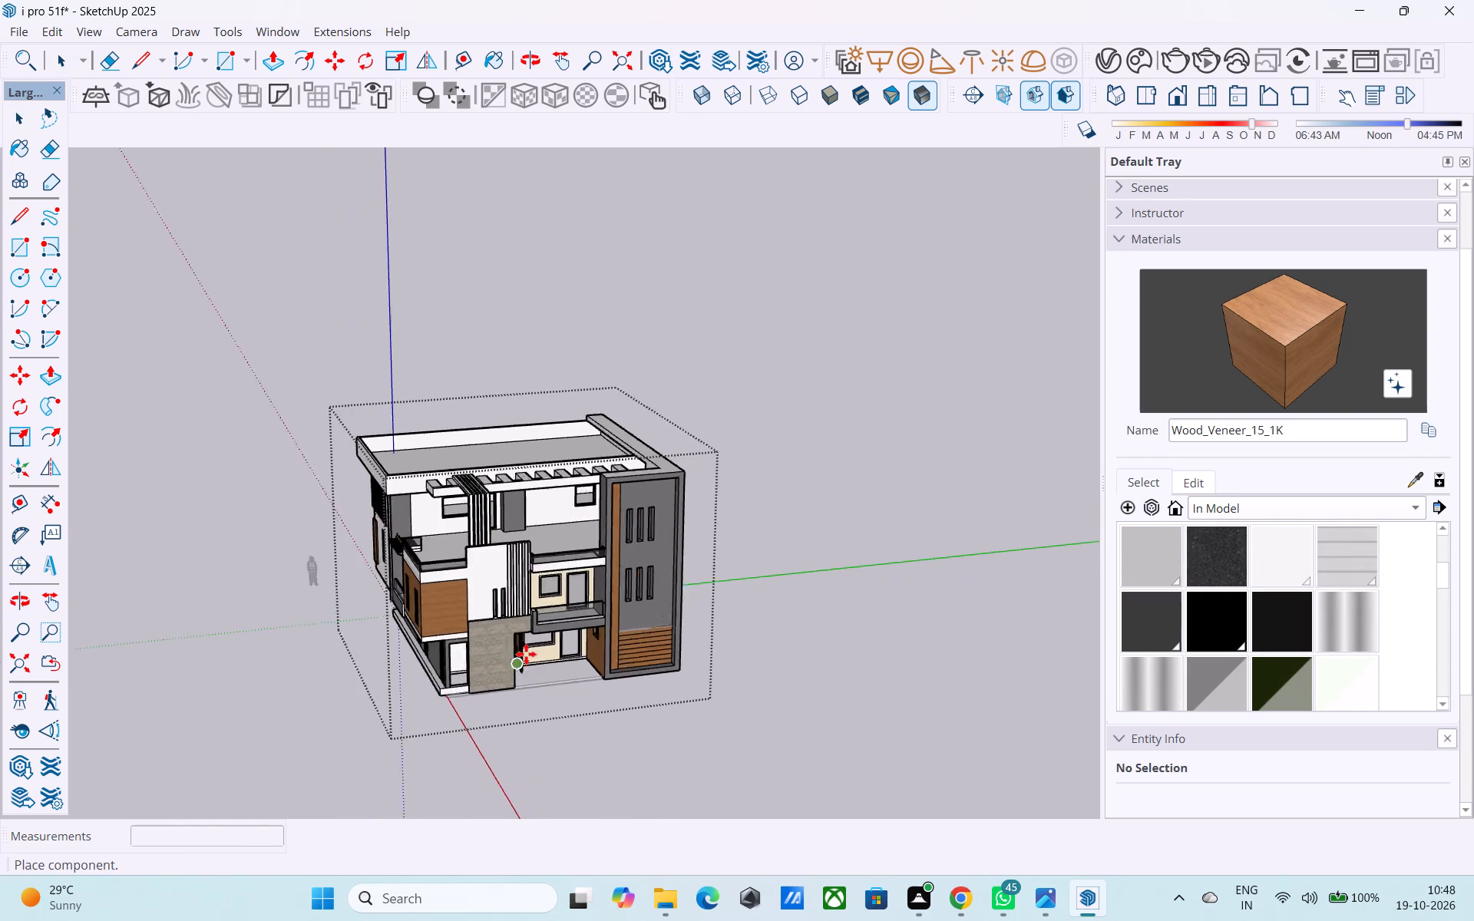
scroll(551, 705, up, 4)
click(556, 721)
Rotate the imported door 90° on the ground plane so it lies parallel to the front wall.
scroll(563, 731, up, 1)
middle_drag(560, 731, 485, 753)
scroll(481, 755, up, 6)
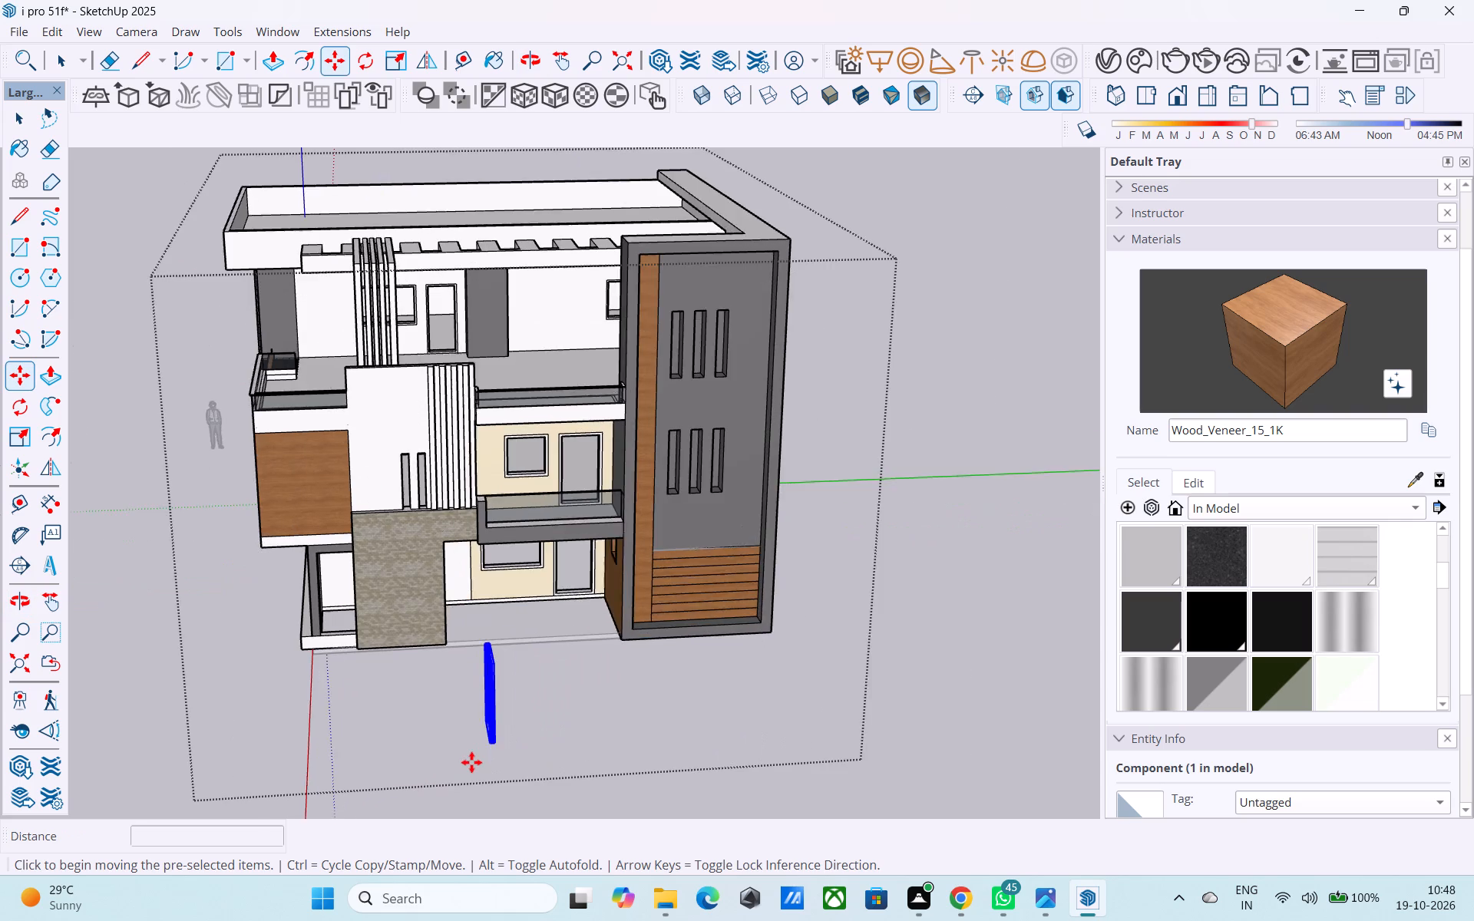
scroll(471, 762, up, 1)
key(q)
scroll(492, 764, down, 1)
shift+middle_drag(492, 763, 484, 617)
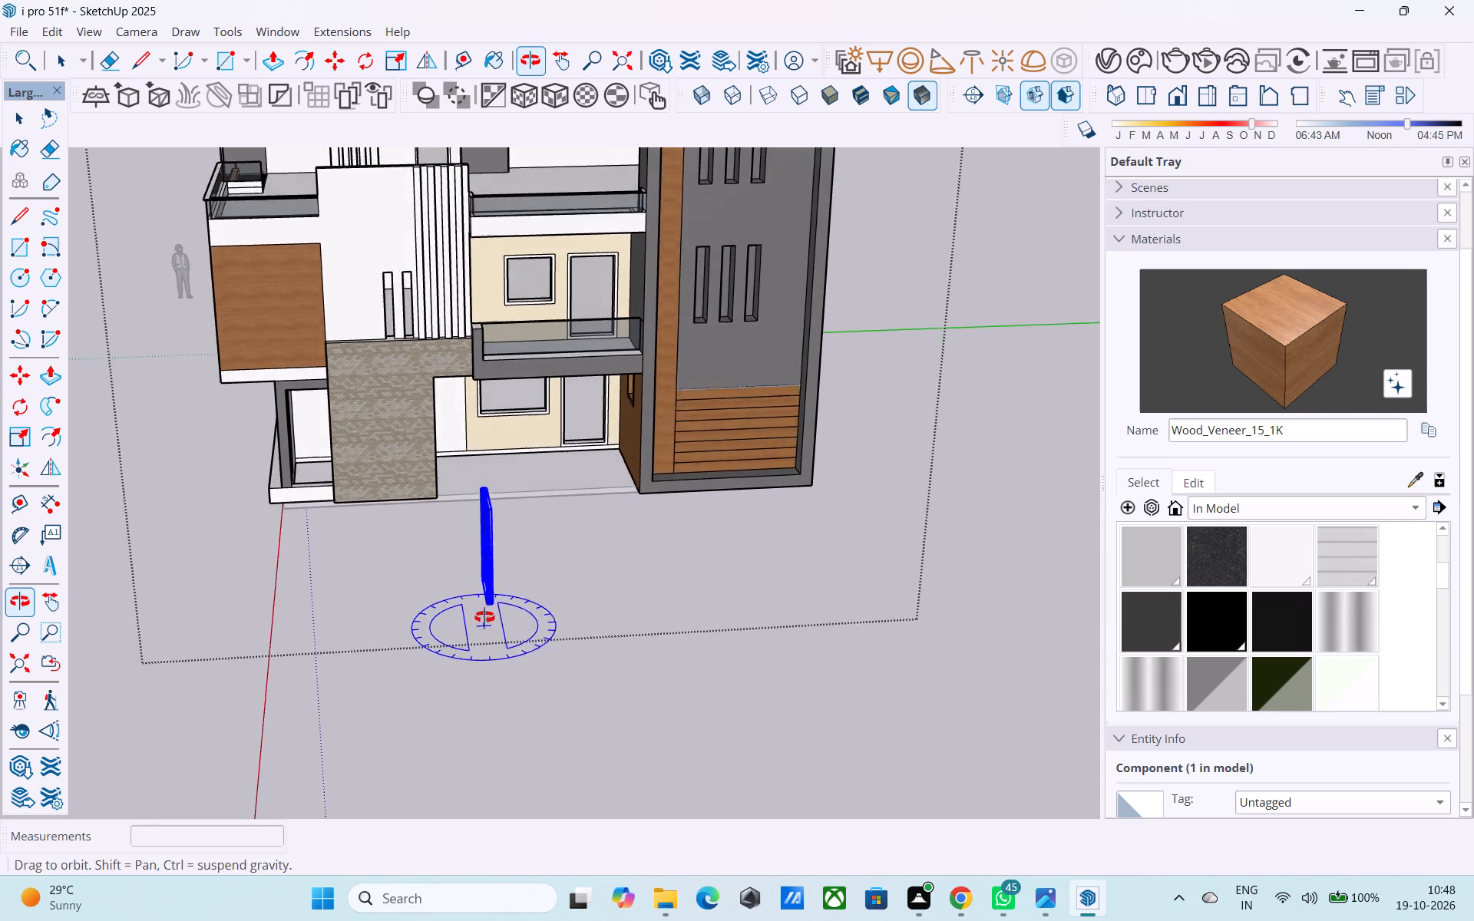
shift+middle_drag(484, 617, 481, 635)
scroll(473, 655, up, 2)
click(468, 658)
click(522, 658)
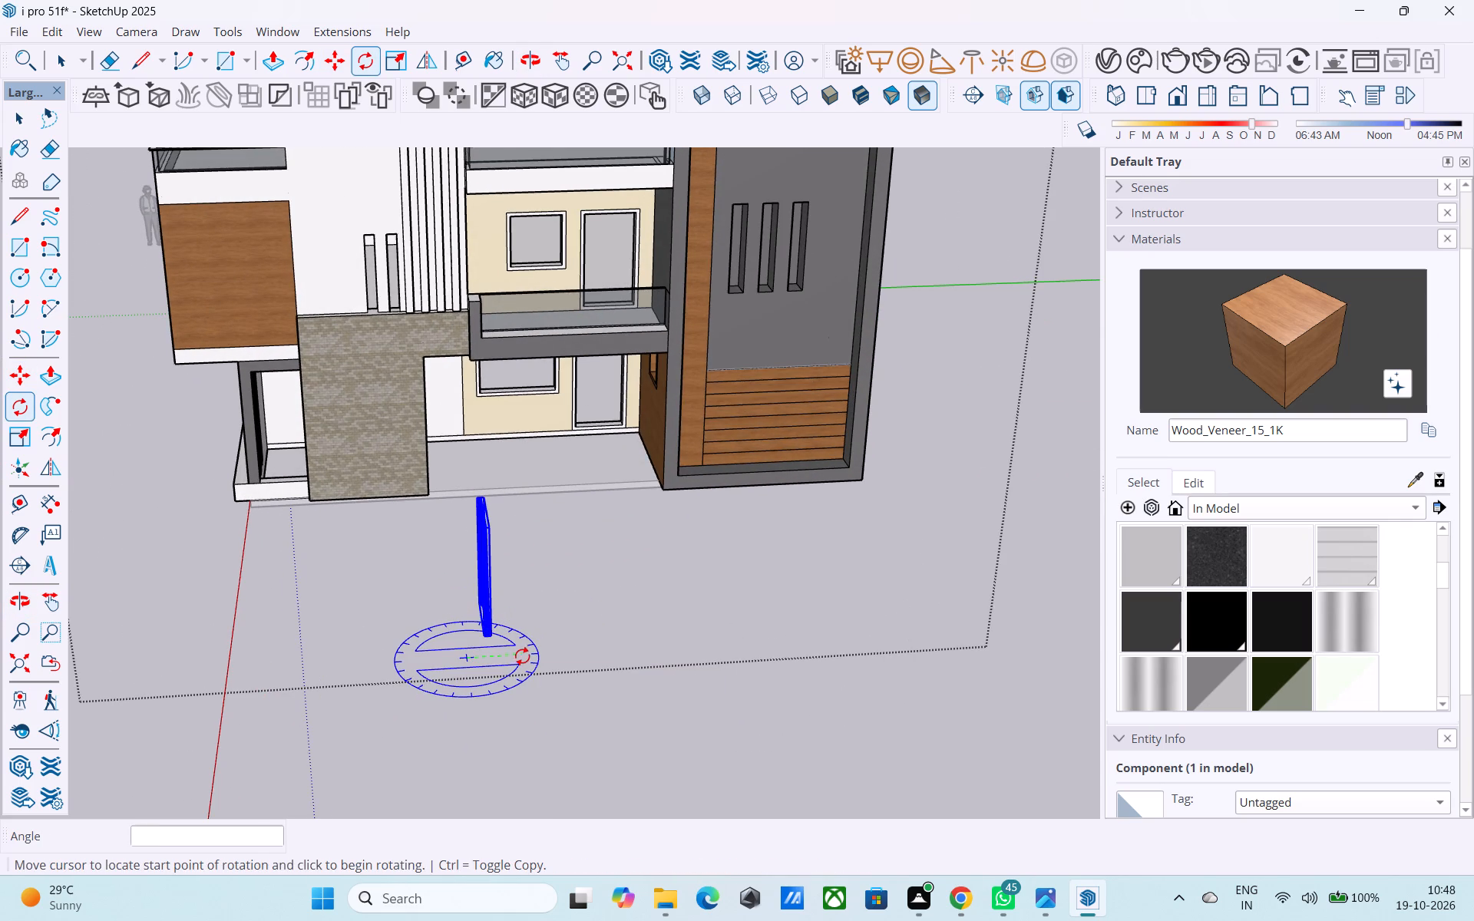
click(454, 556)
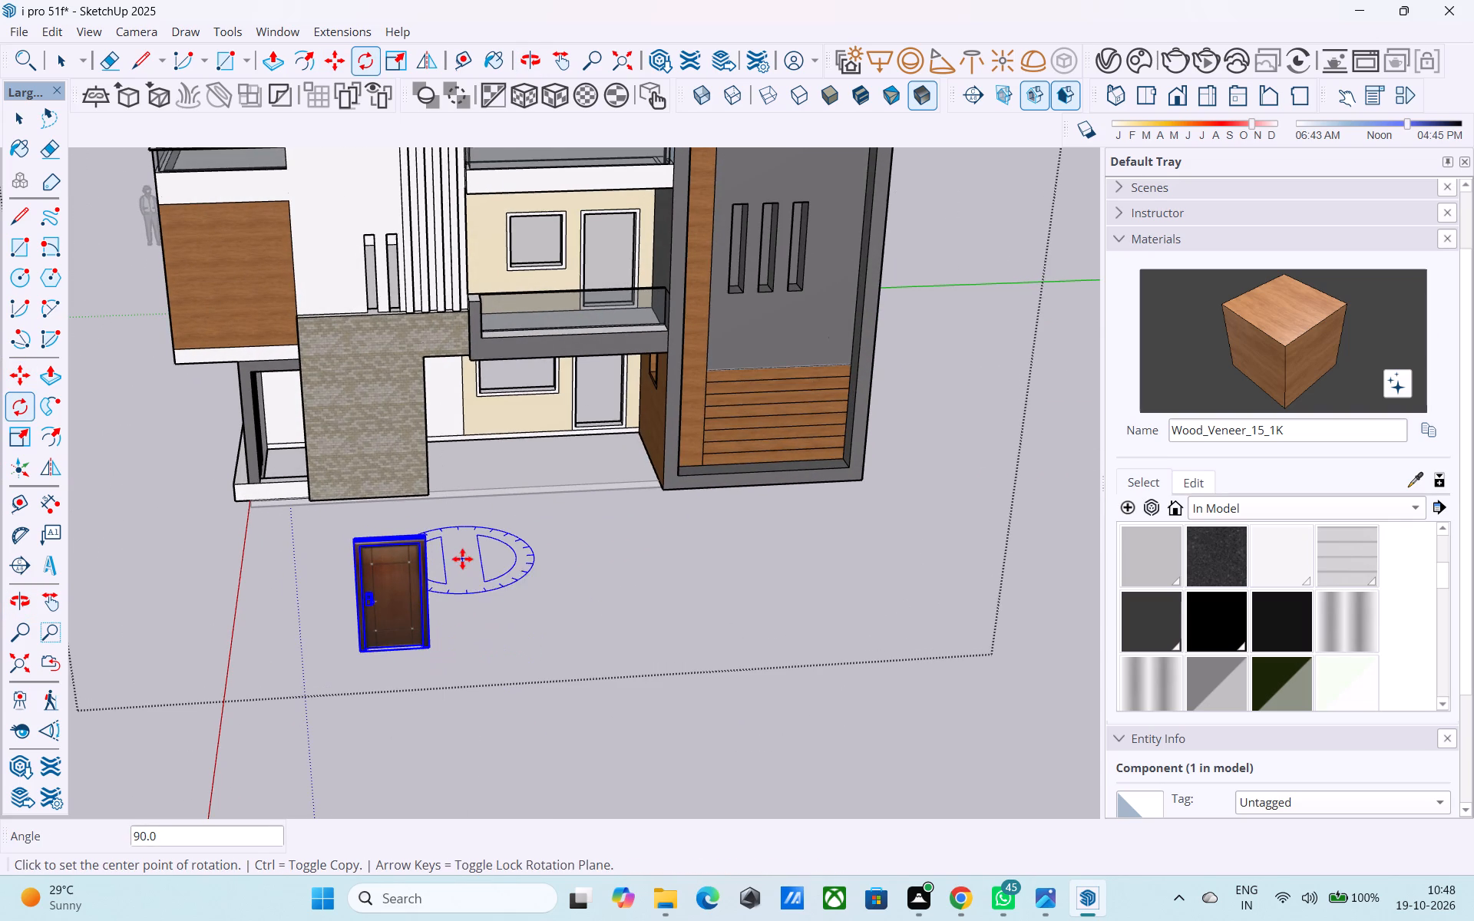
Copy the door by its bottom corner to the lower corner of the ground-floor front door opening.
key(m)
middle_drag(372, 620, 502, 617)
scroll(538, 721, up, 2)
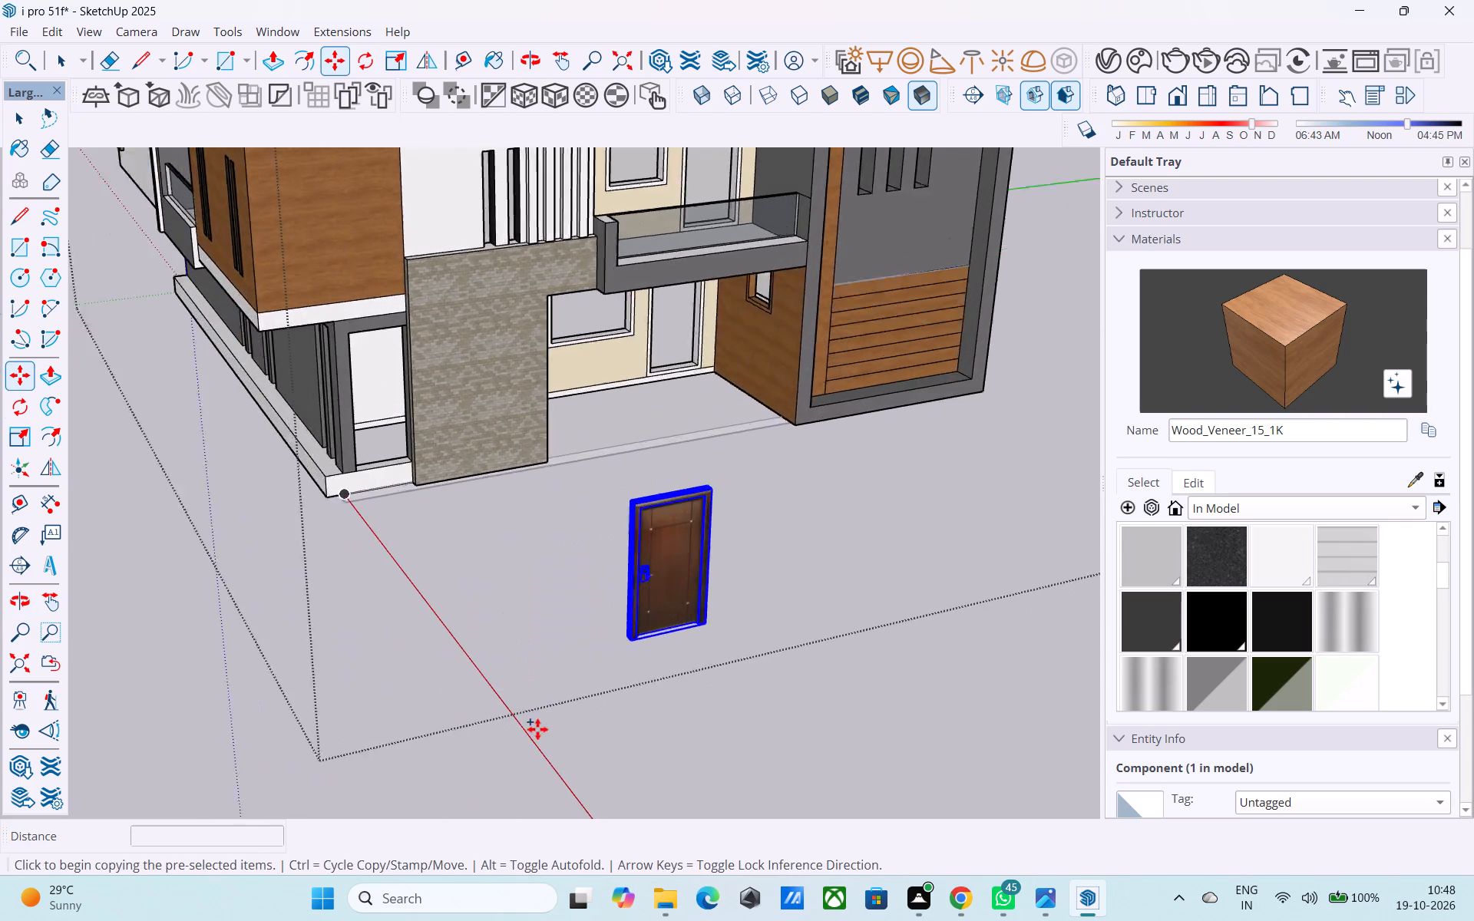
scroll(537, 729, up, 20)
scroll(537, 729, up, 5)
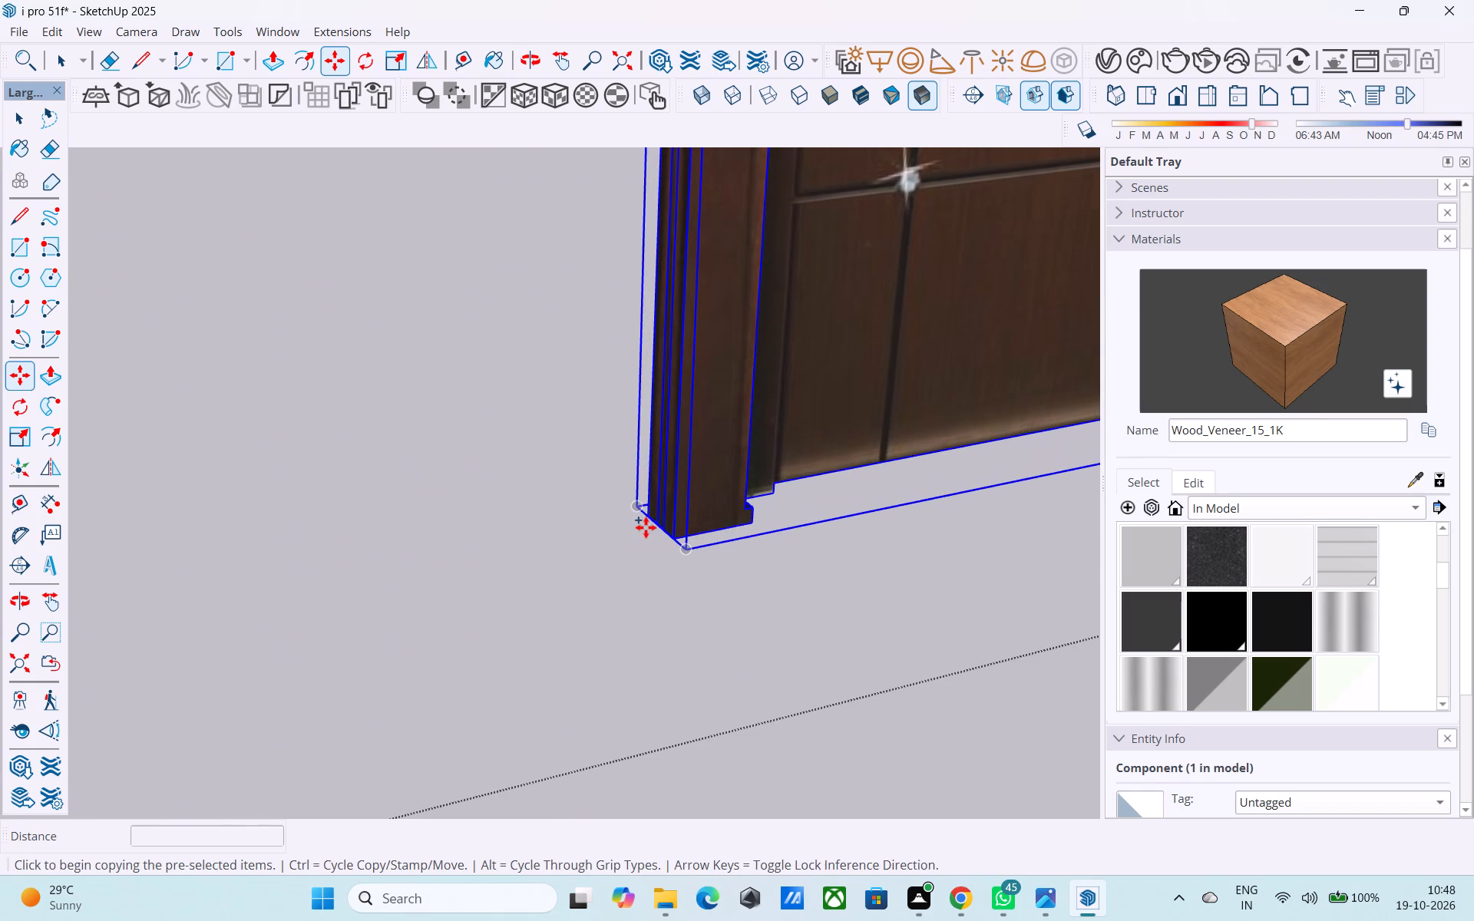
click(647, 520)
scroll(517, 231, down, 4)
shift+middle_drag(514, 229, 522, 286)
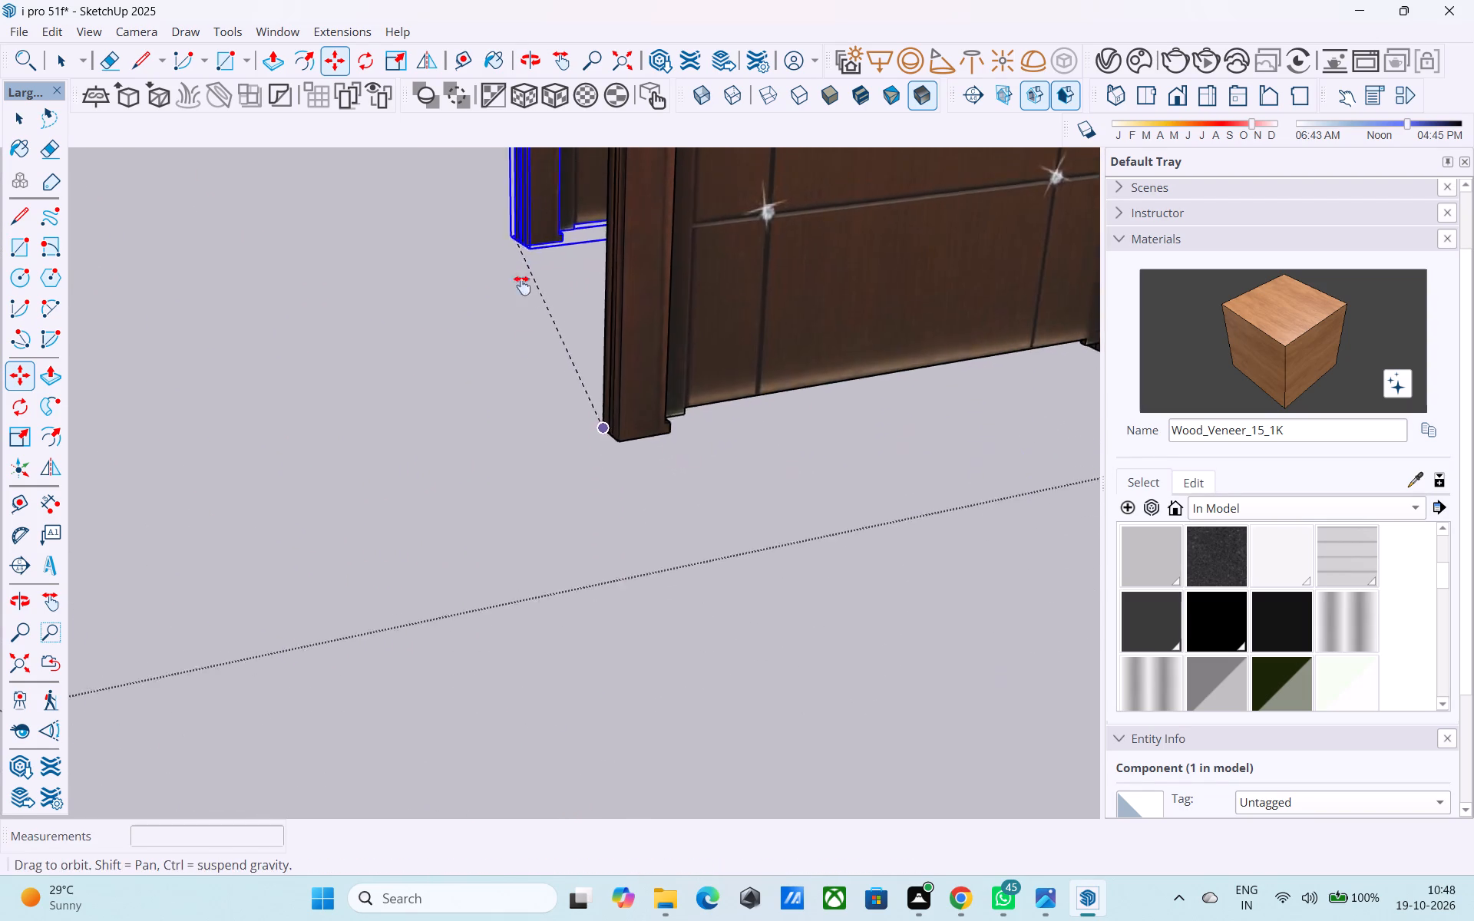
shift+middle_drag(522, 286, 592, 772)
scroll(543, 461, down, 10)
shift+middle_drag(613, 300, 624, 729)
scroll(638, 303, up, 7)
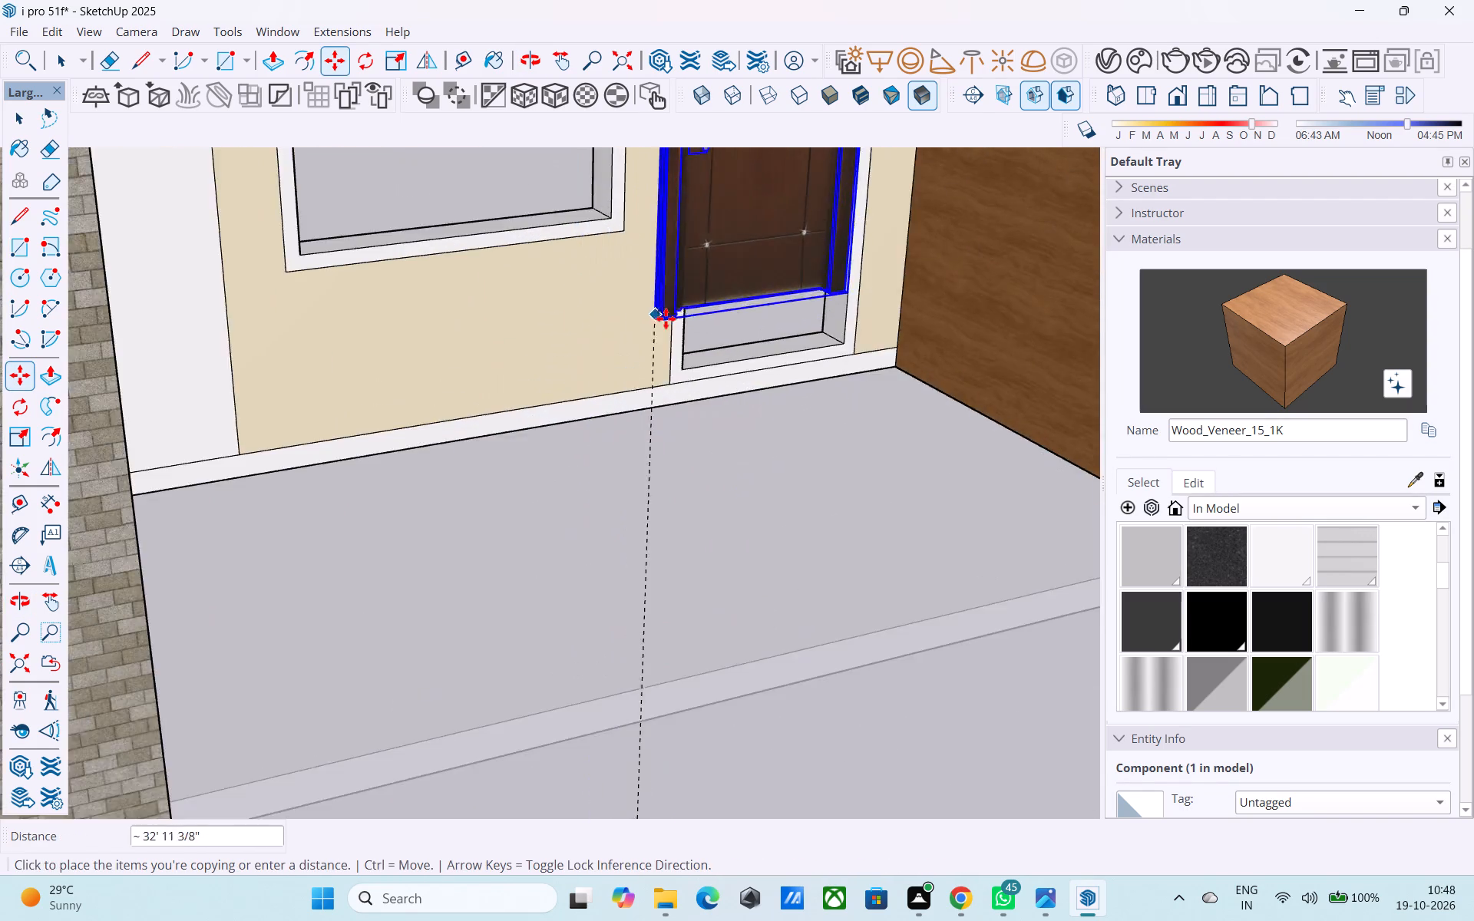
scroll(666, 319, up, 11)
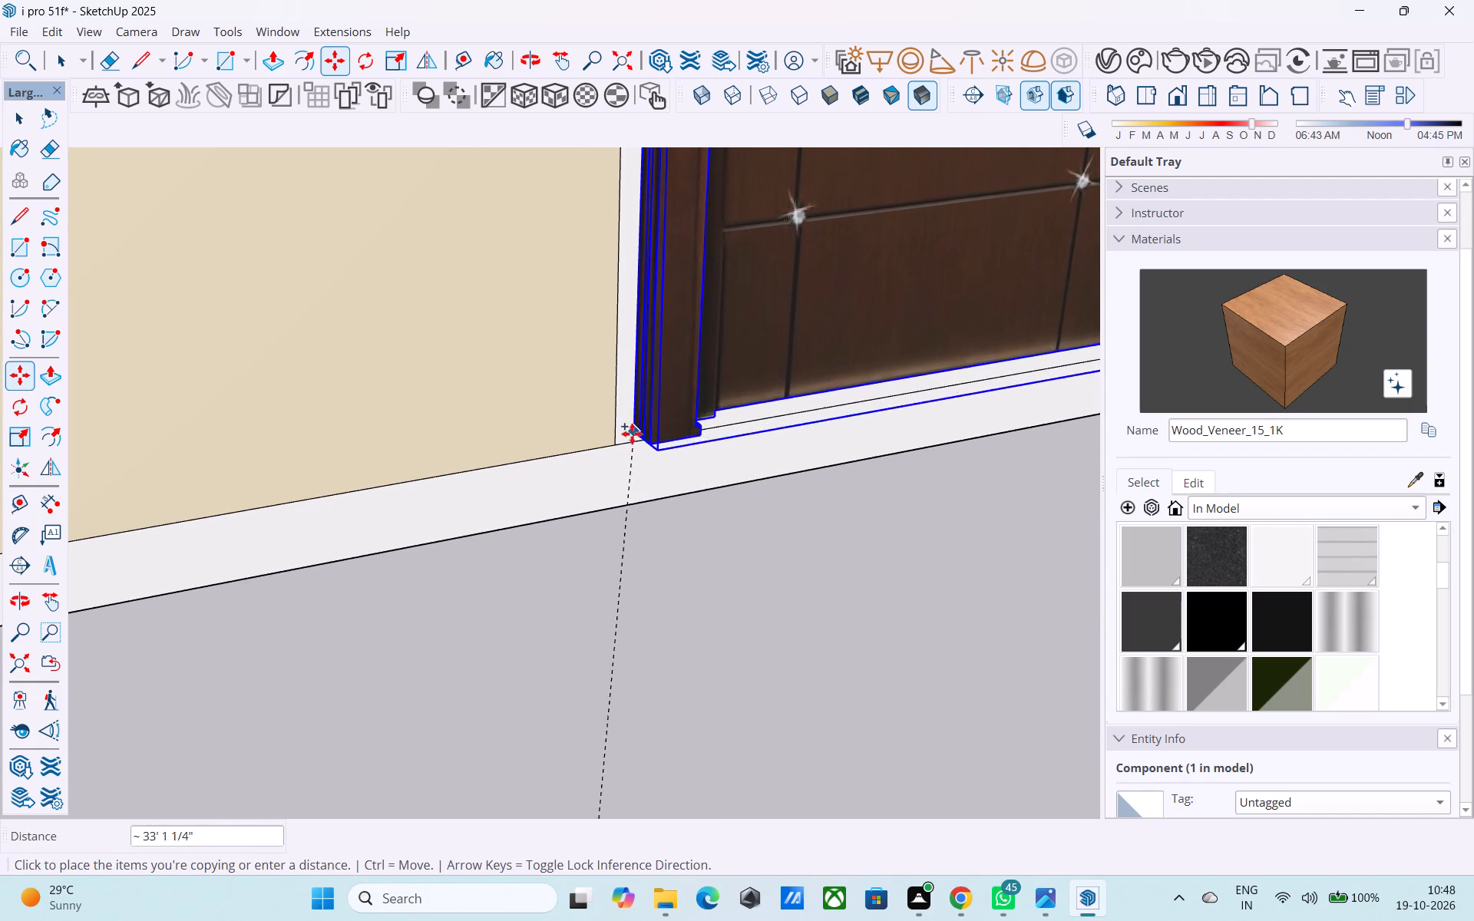
click(622, 443)
Scale the ground-floor door's height by about 1.15 to reach the top of the opening's frame.
scroll(459, 530, down, 18)
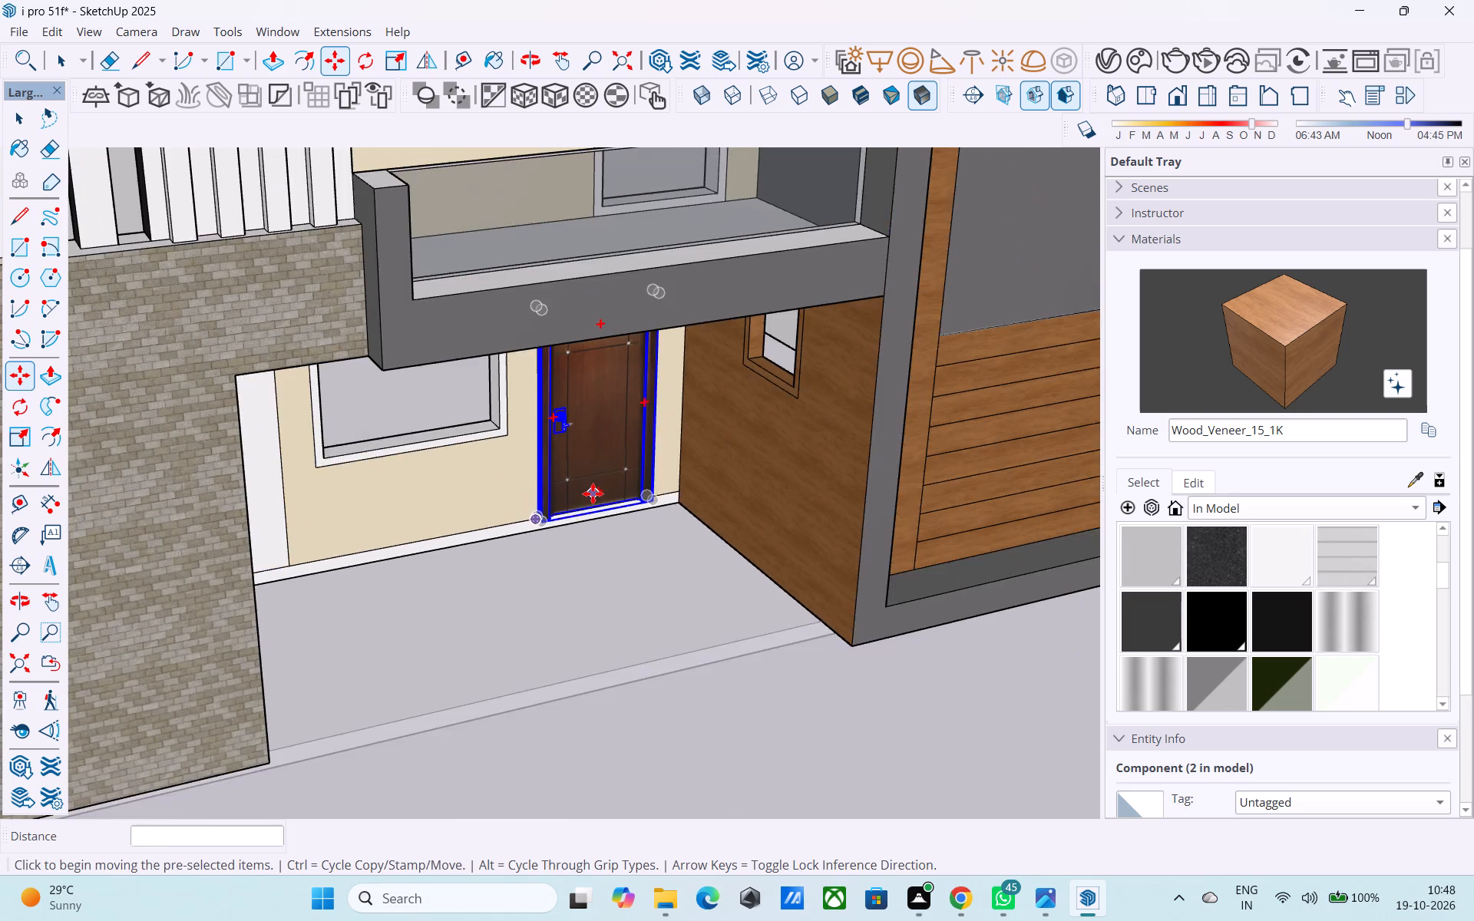
middle_drag(593, 494, 631, 532)
shift+middle_drag(574, 317, 605, 531)
scroll(661, 487, up, 4)
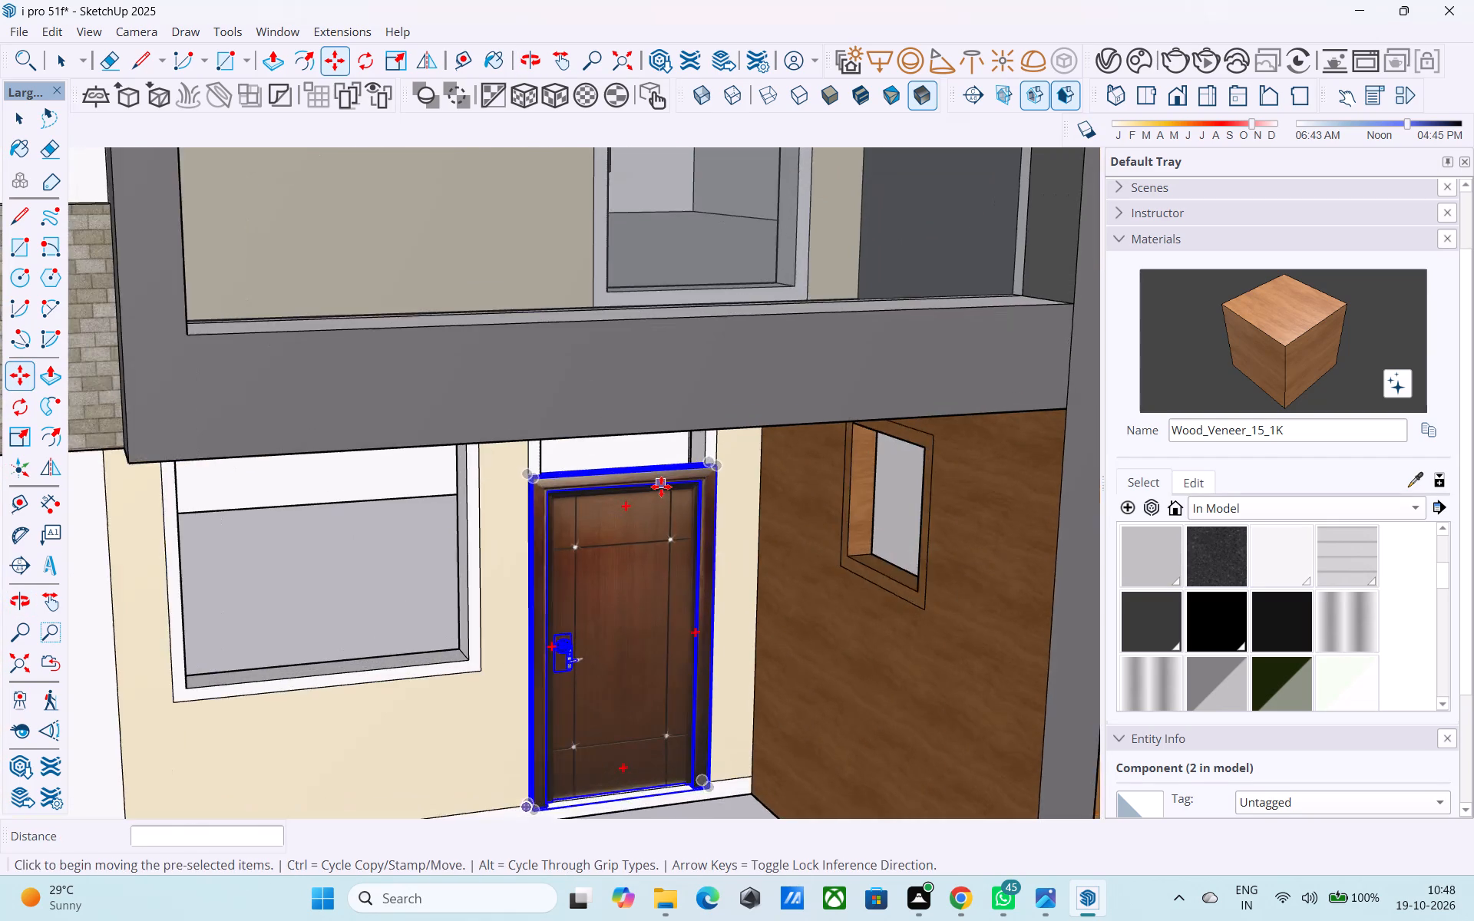
key(s)
scroll(663, 480, up, 5)
click(511, 486)
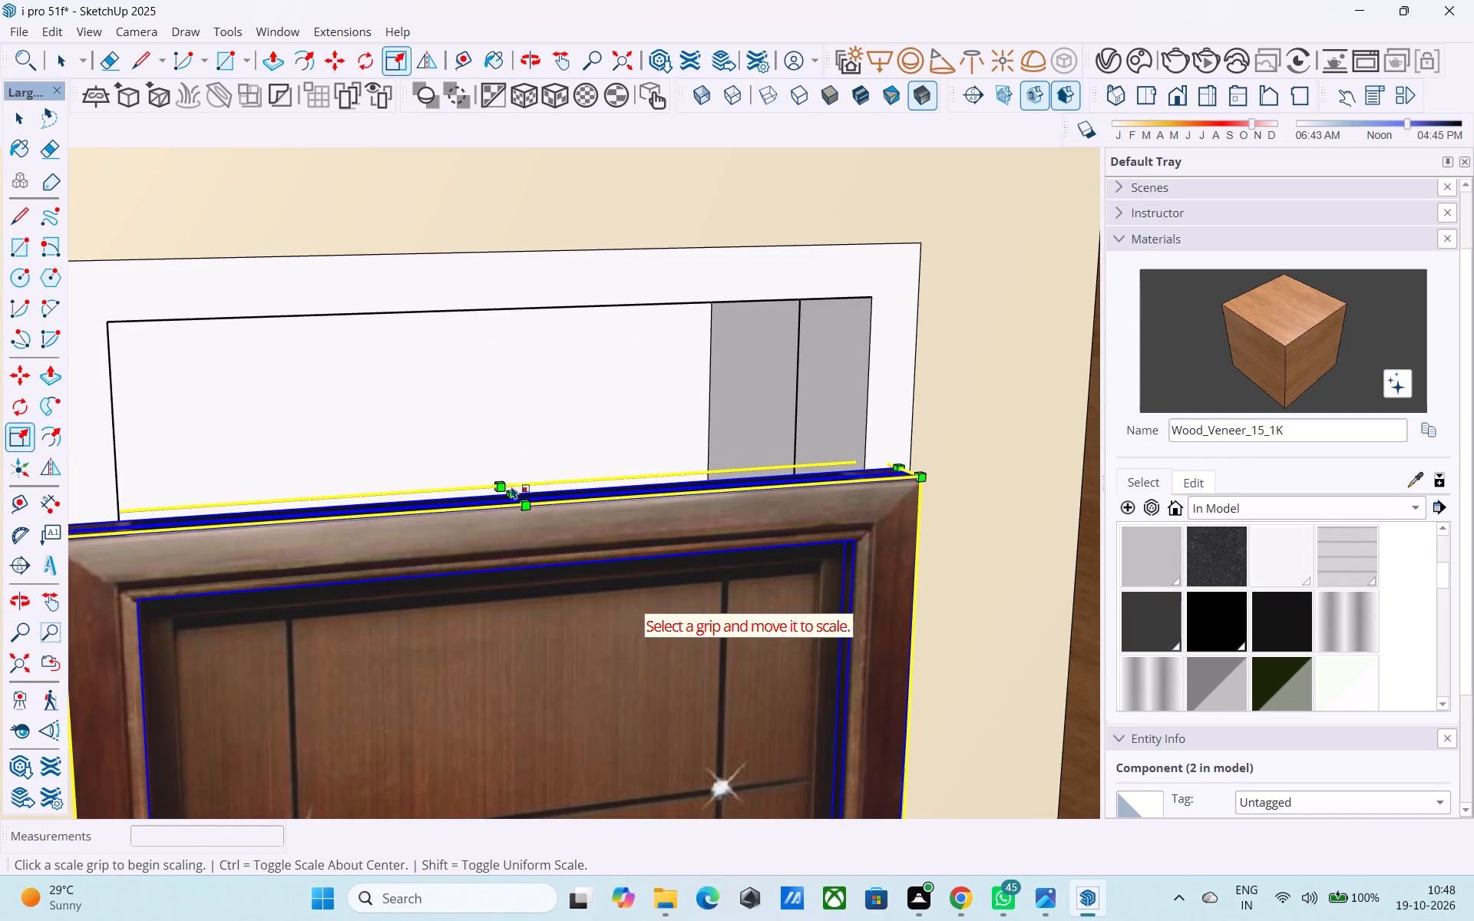
click(509, 495)
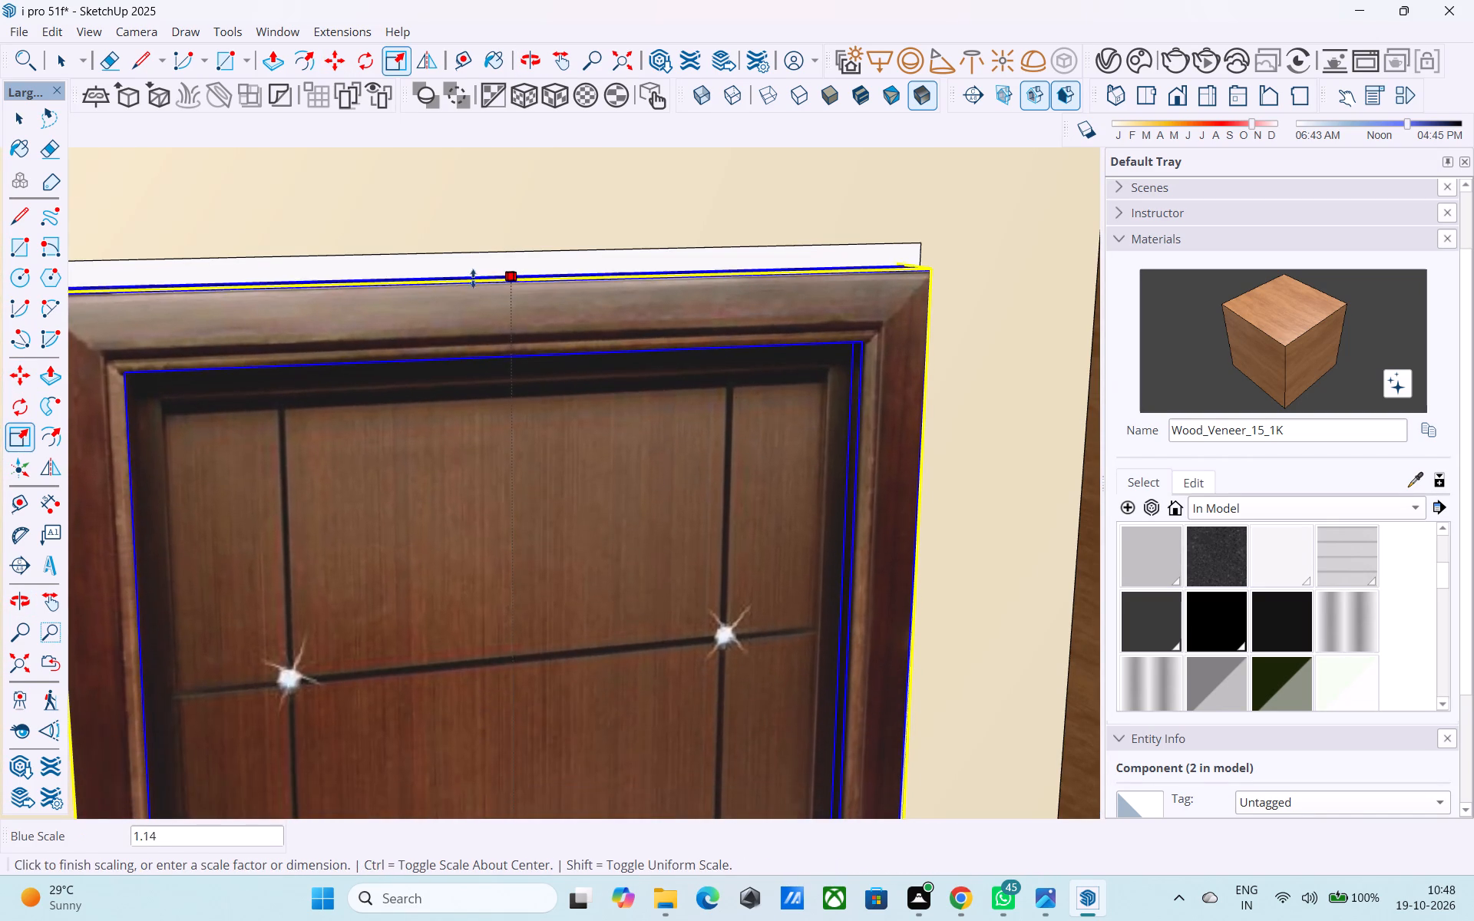
click(475, 248)
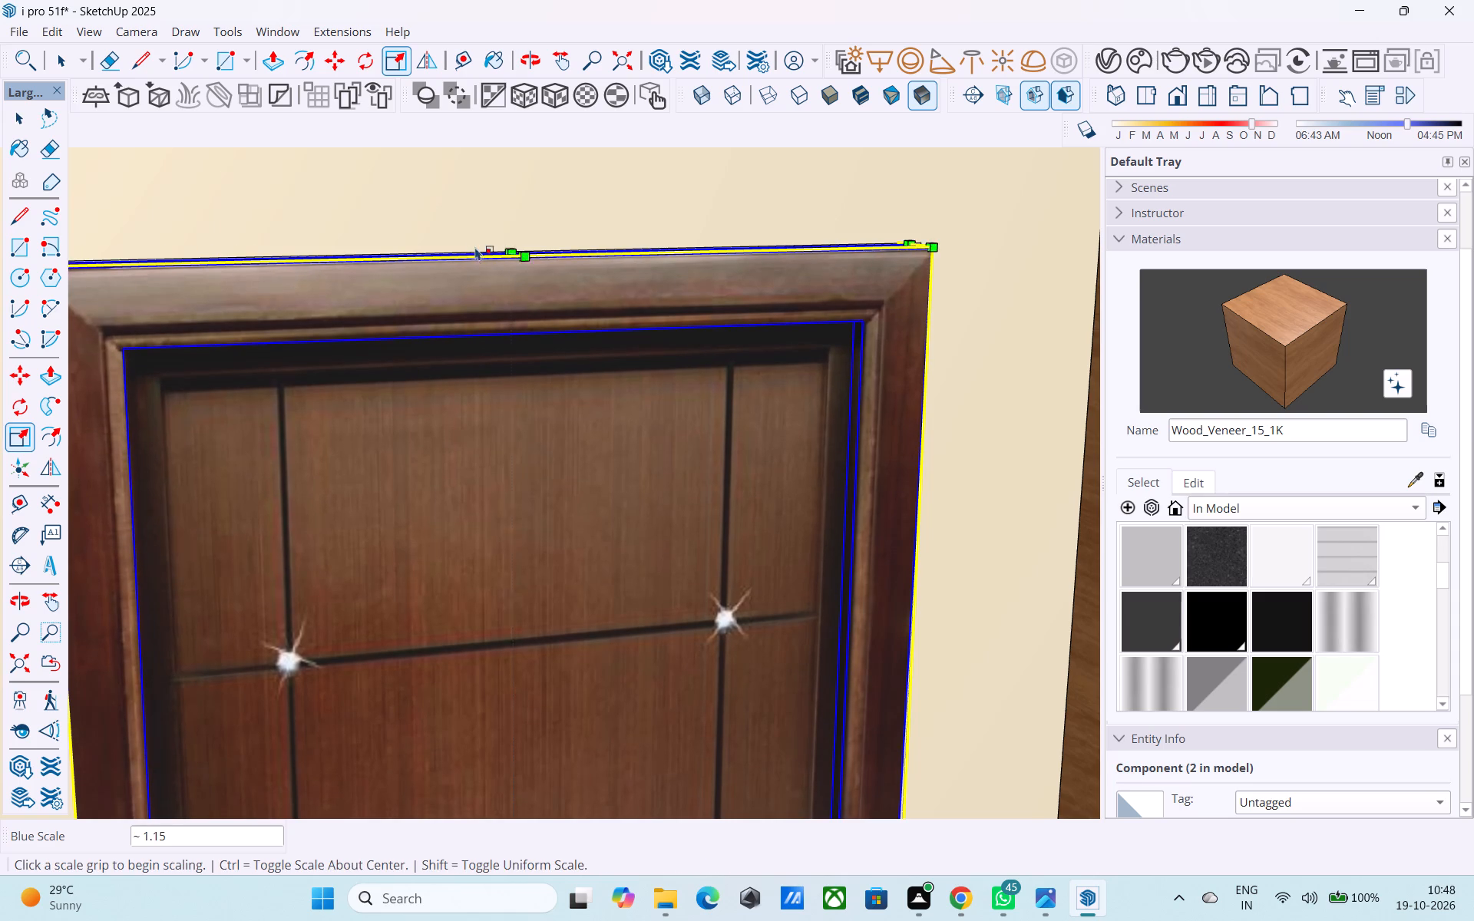
Scale the ground-floor door's width out to the far edge of the opening's white frame.
scroll(475, 246, down, 7)
middle_drag(514, 308, 297, 245)
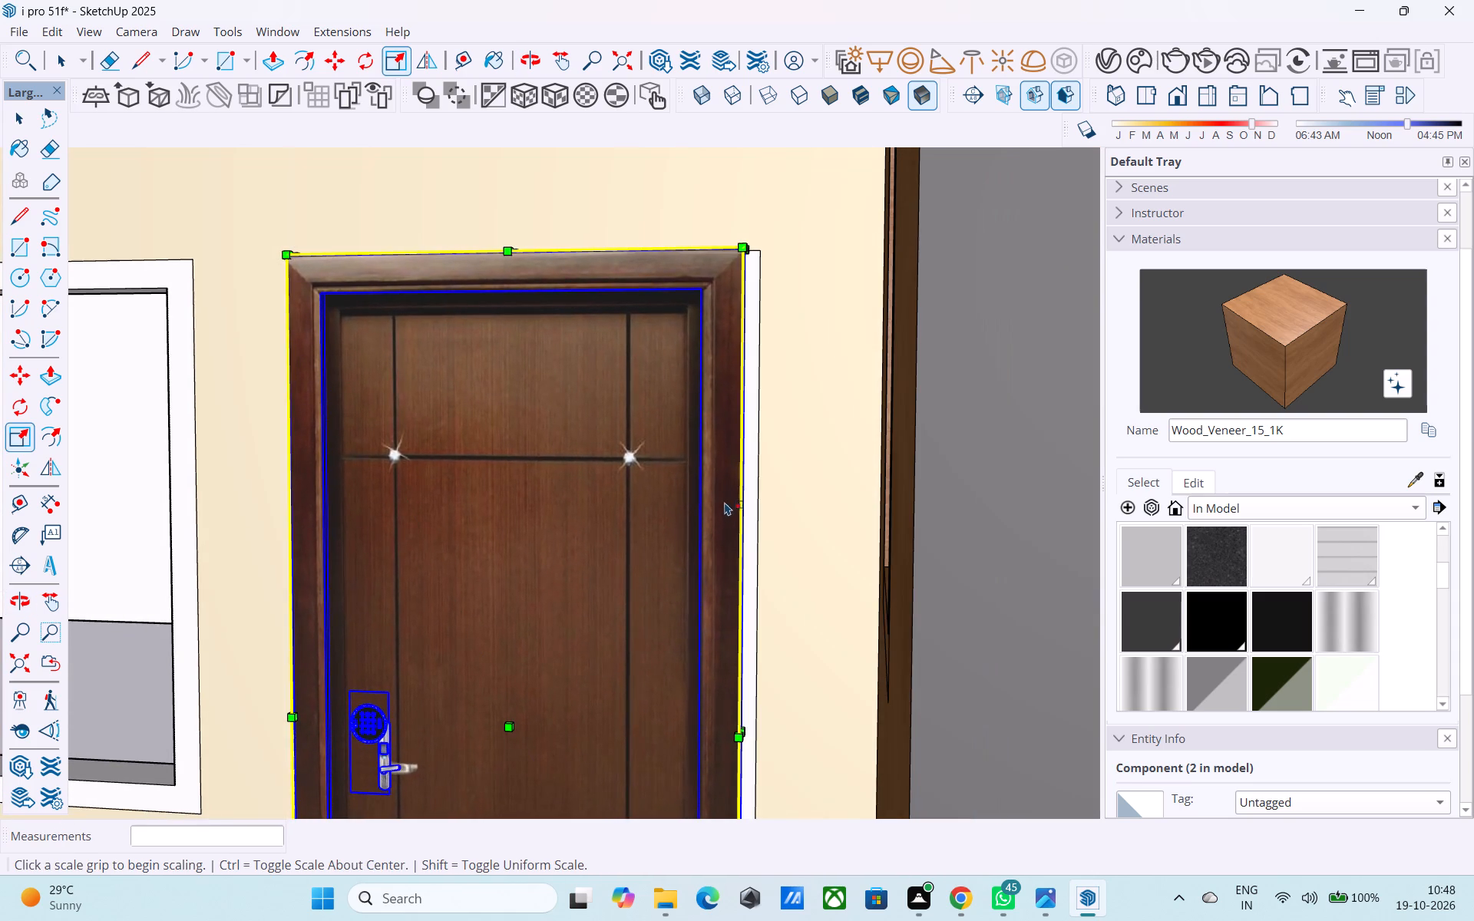
shift+middle_drag(752, 593, 689, 362)
middle_drag(633, 507, 692, 501)
scroll(700, 503, up, 8)
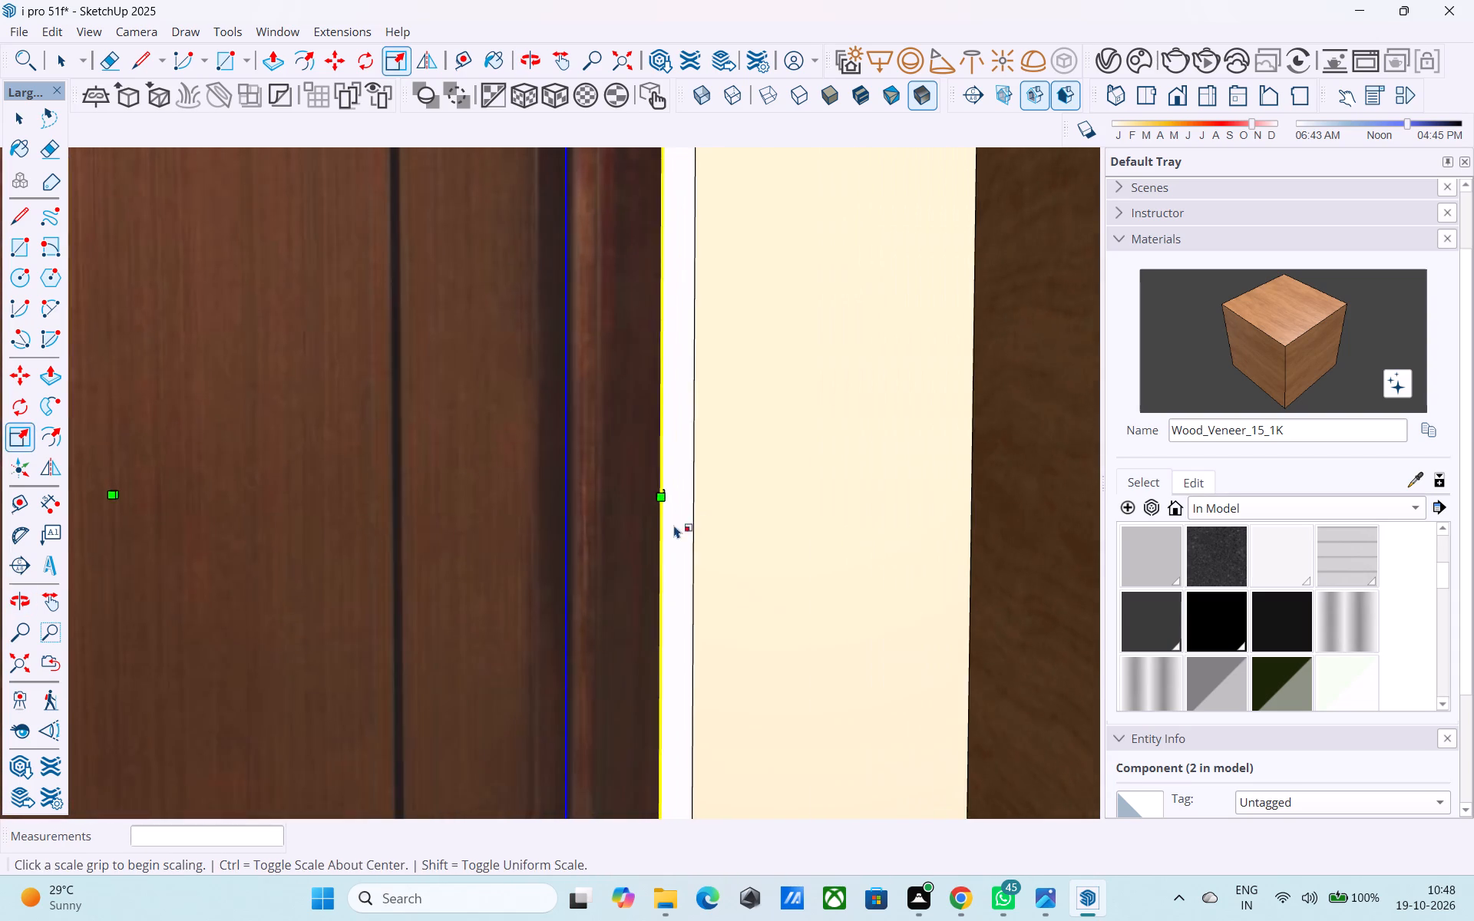
middle_drag(670, 526, 632, 527)
scroll(636, 518, up, 7)
click(659, 476)
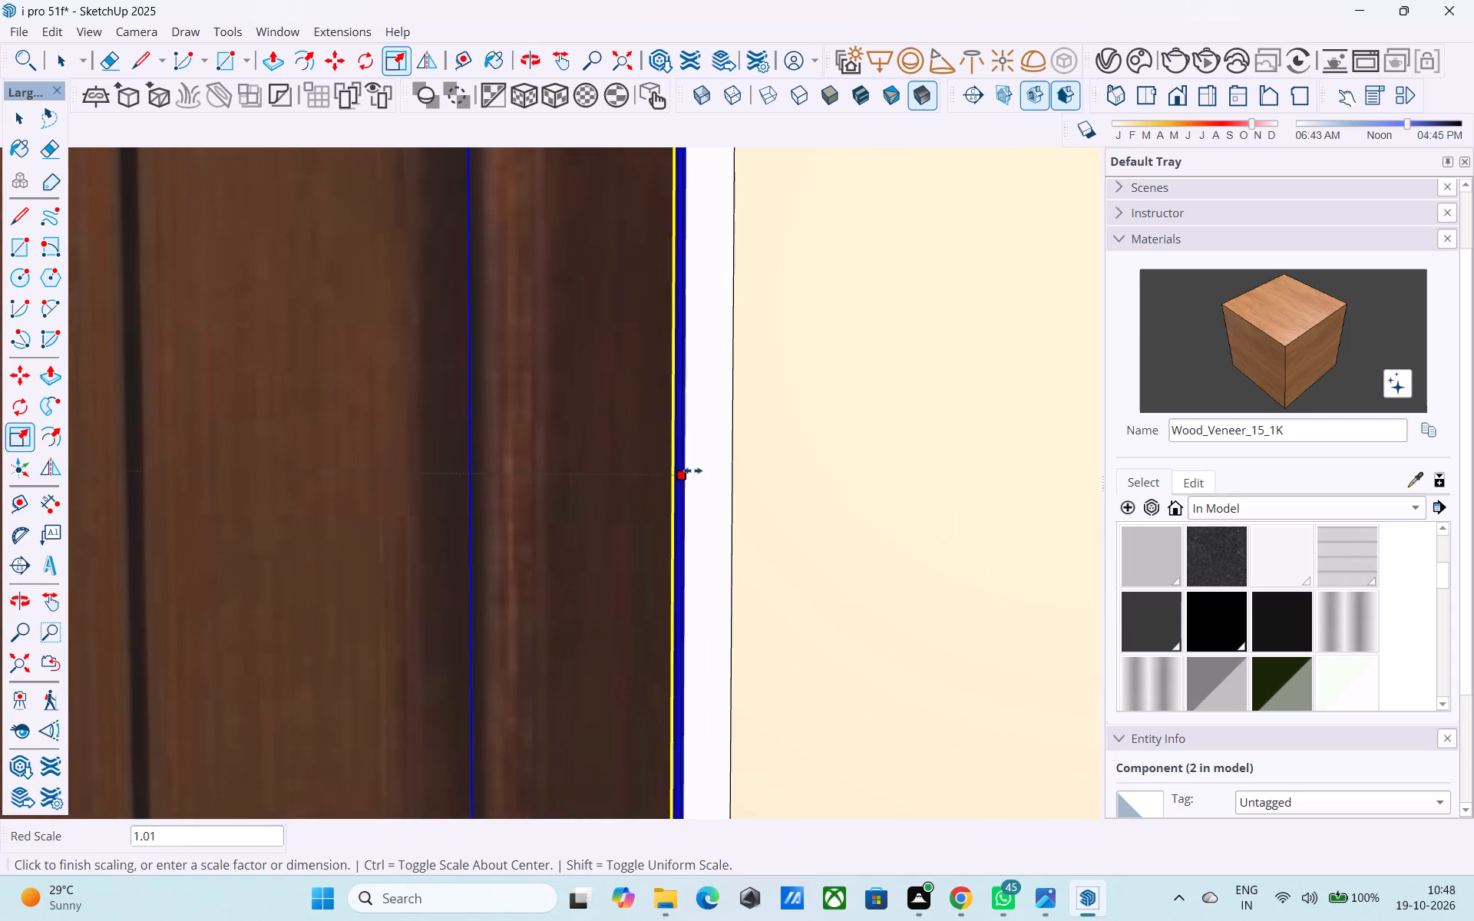
click(725, 467)
scroll(809, 420, down, 2)
scroll(809, 420, up, 1)
scroll(809, 420, down, 18)
scroll(831, 460, up, 2)
scroll(831, 460, down, 2)
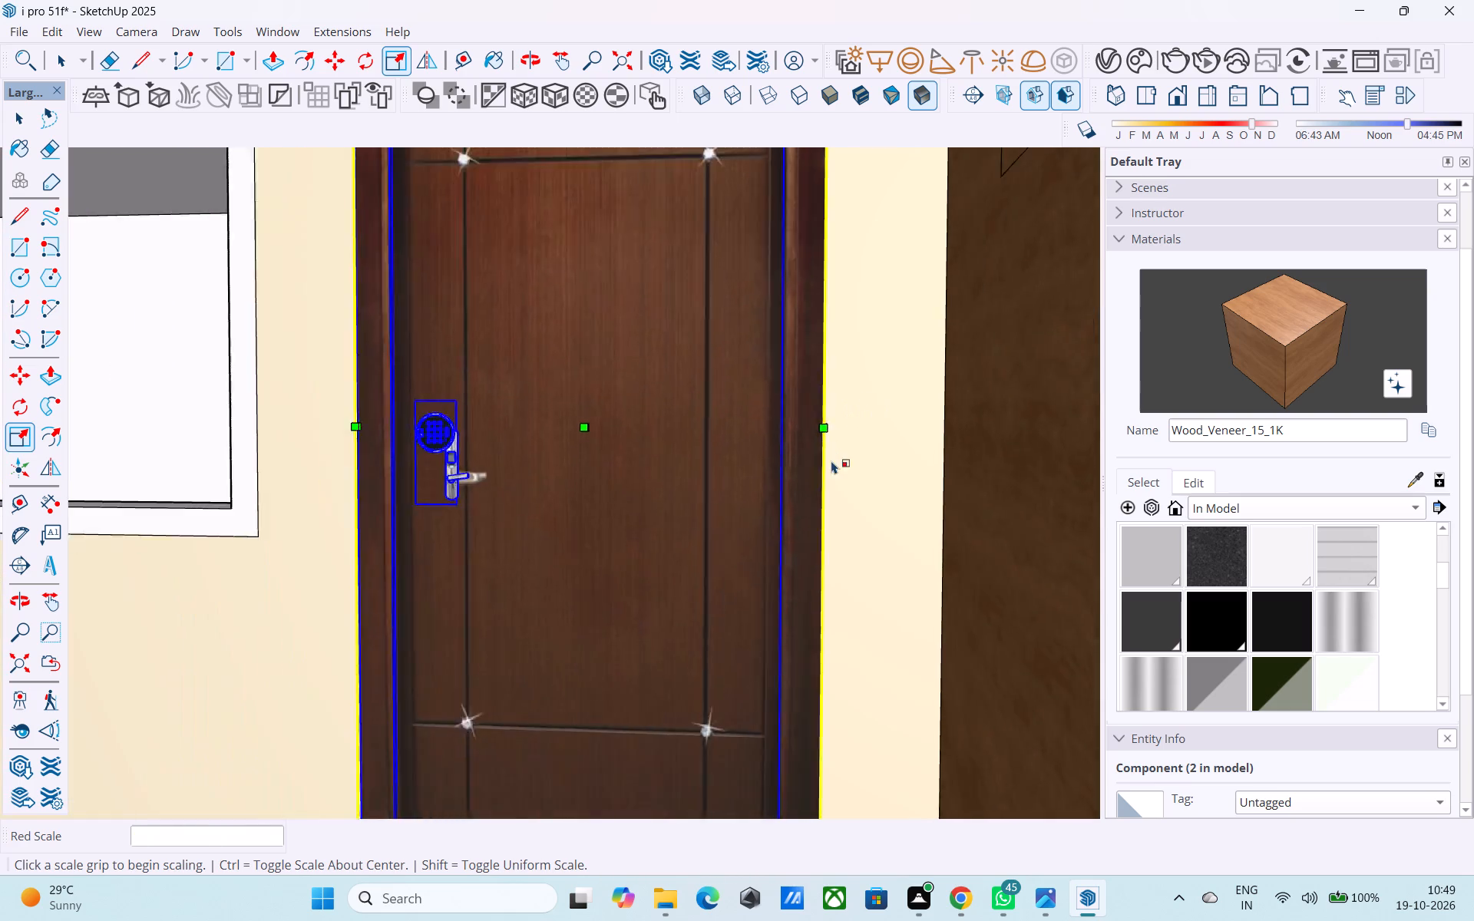
scroll(831, 460, down, 14)
key(space)
Copy the fitted door from the ground floor to the lower corner of the first-floor balcony door opening.
middle_drag(726, 501, 801, 570)
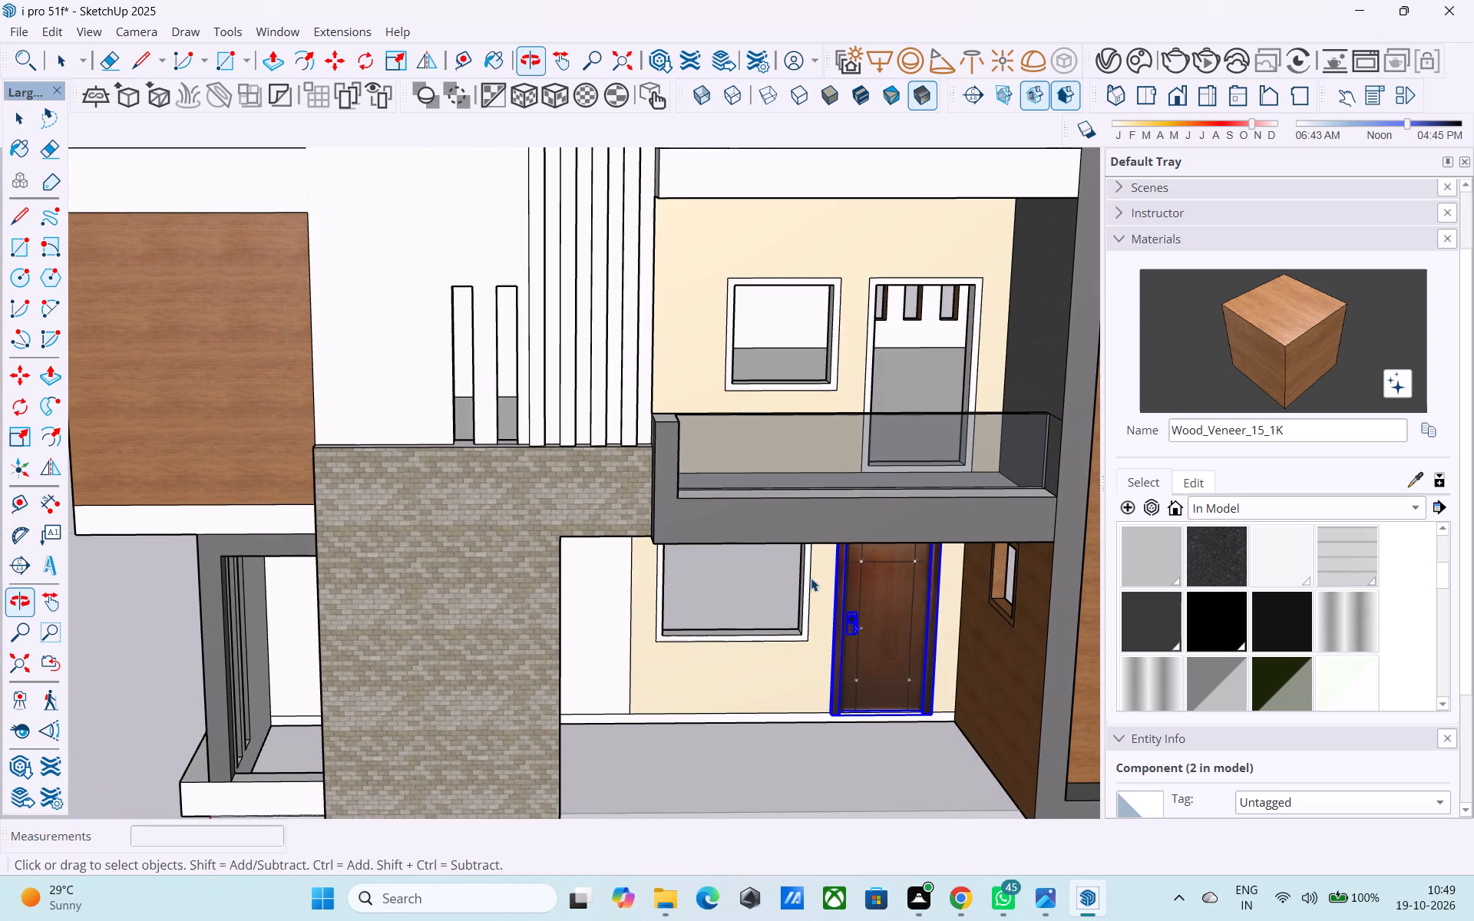
key(m)
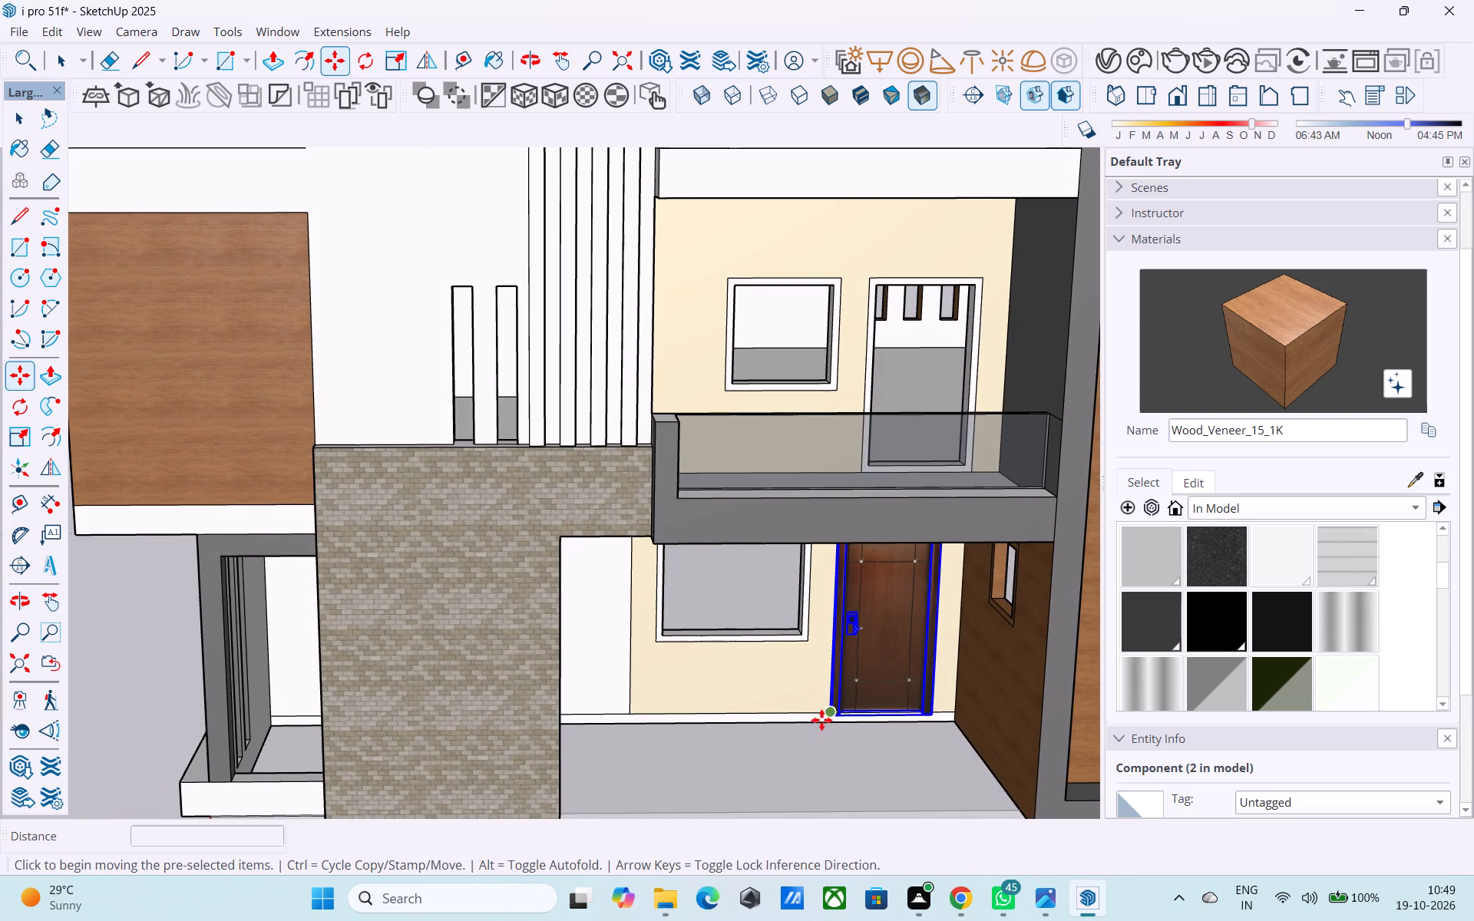
scroll(822, 725, up, 13)
scroll(823, 721, down, 9)
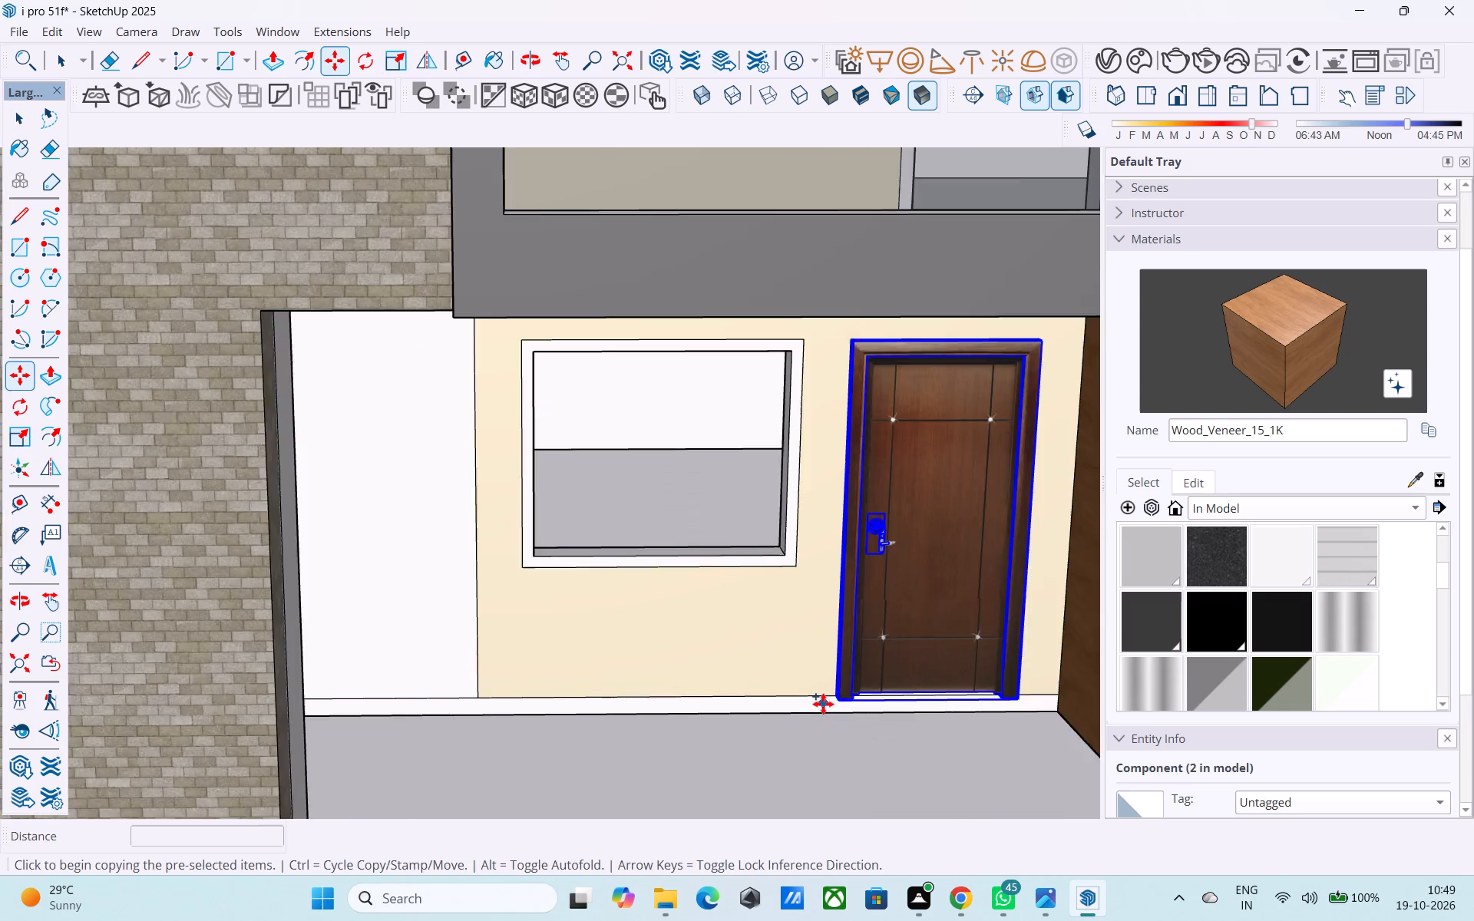
scroll(823, 704, down, 5)
middle_drag(825, 708, 860, 725)
scroll(898, 734, up, 16)
click(932, 699)
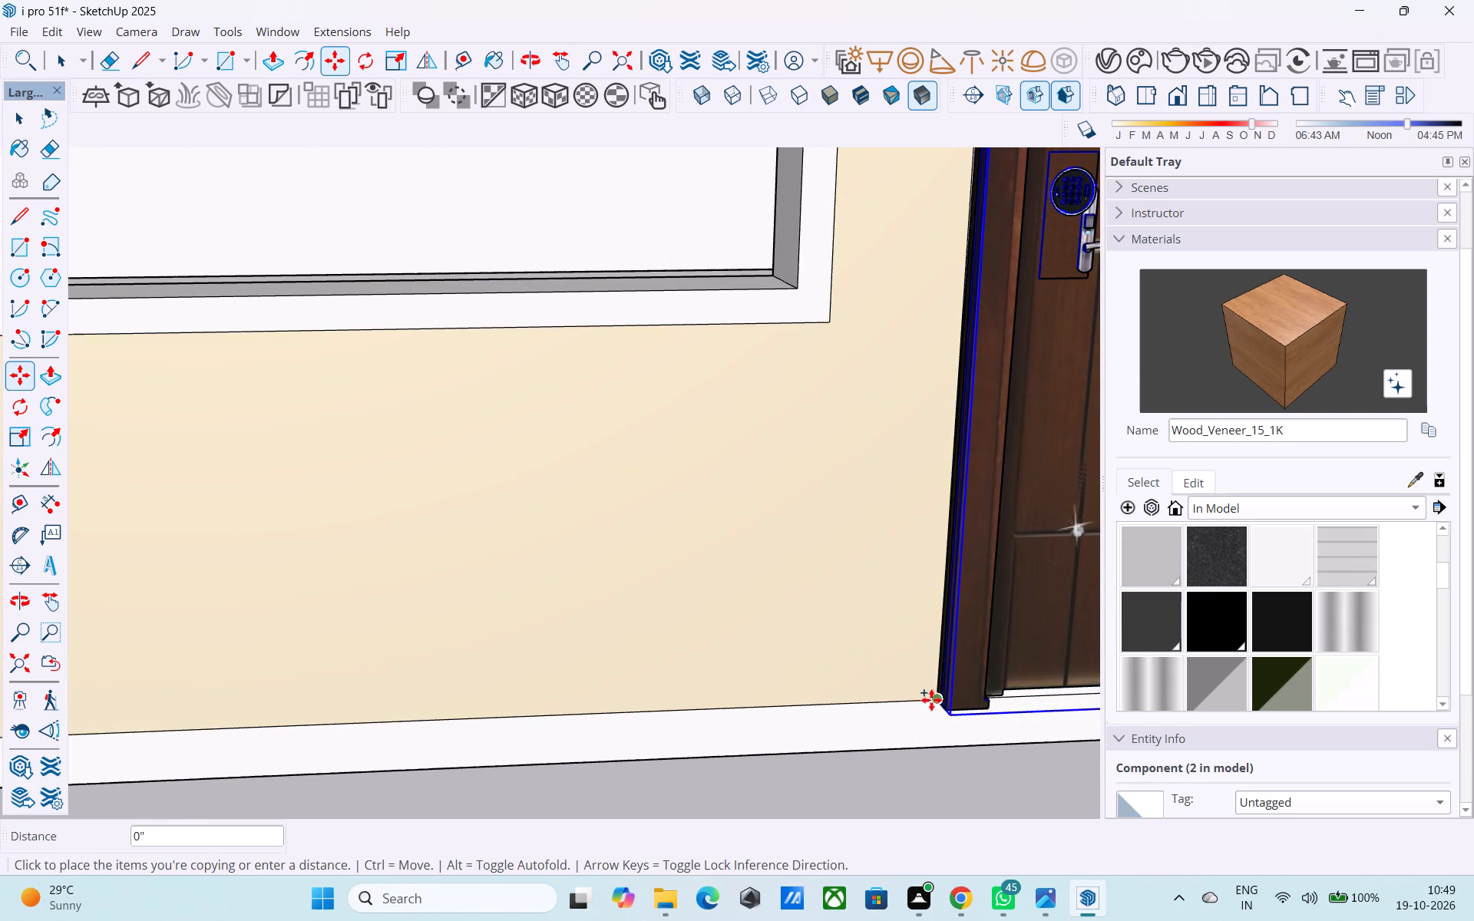
scroll(813, 920, down, 10)
scroll(799, 767, down, 16)
scroll(836, 440, down, 1)
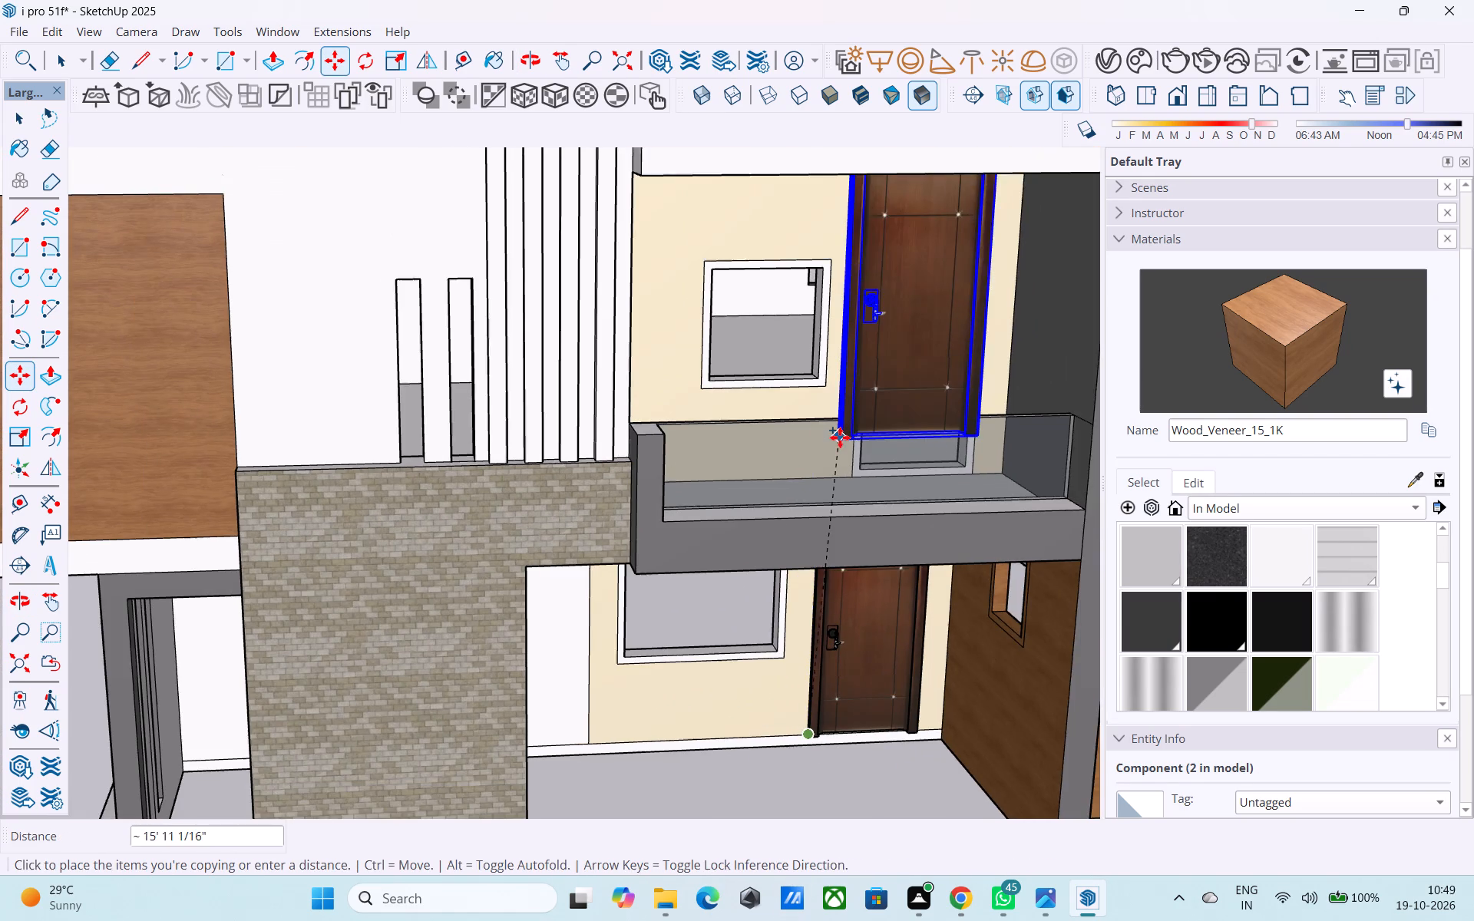
middle_drag(839, 435, 729, 548)
scroll(764, 618, up, 6)
middle_drag(730, 740, 727, 731)
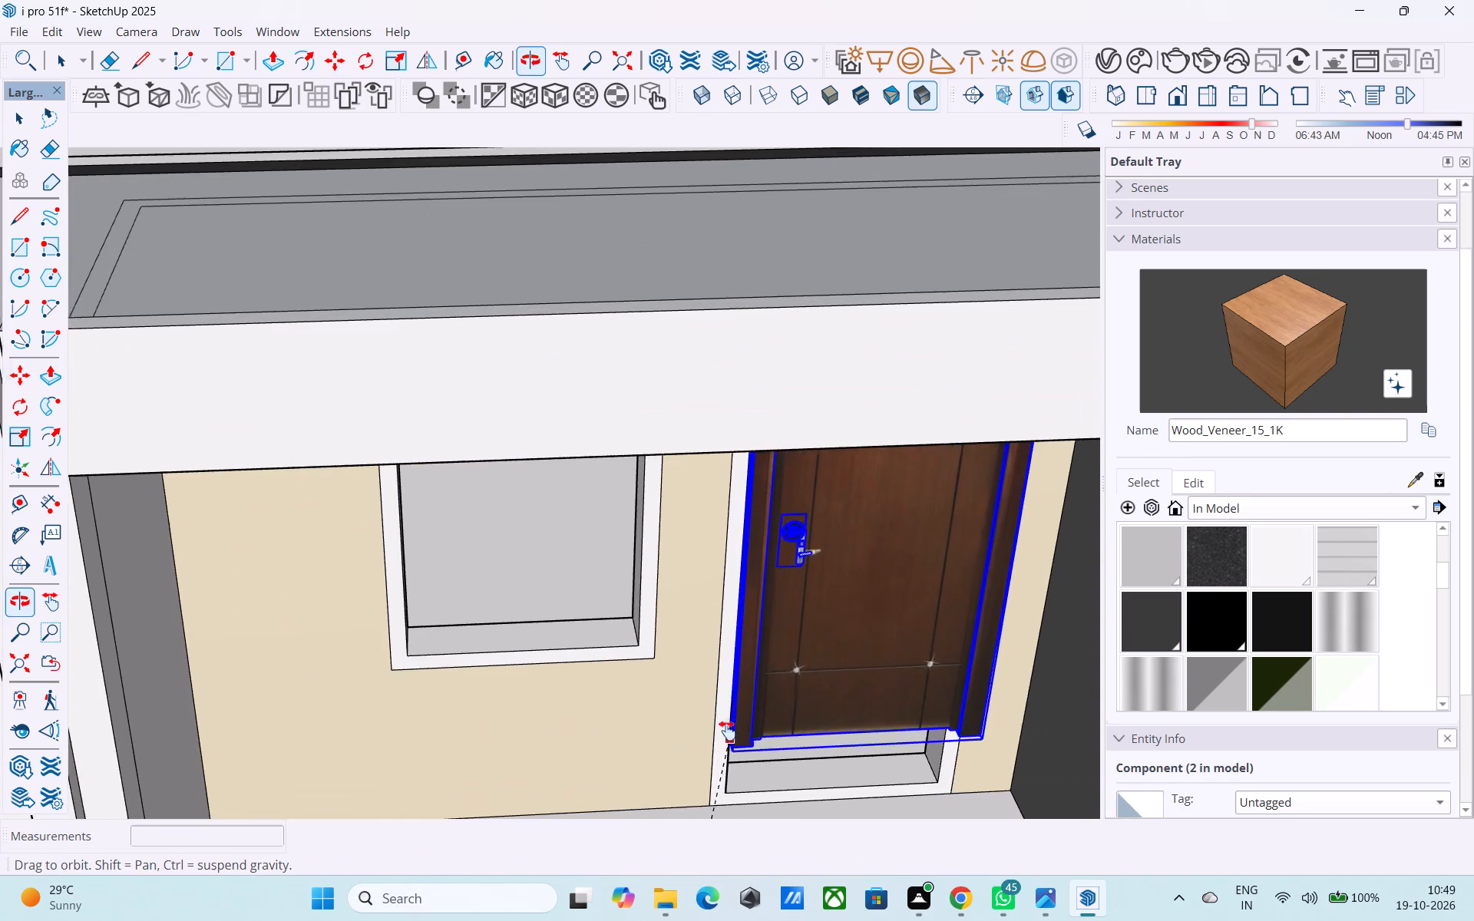
middle_drag(727, 731, 749, 540)
scroll(696, 663, up, 6)
middle_drag(728, 599, 1028, 622)
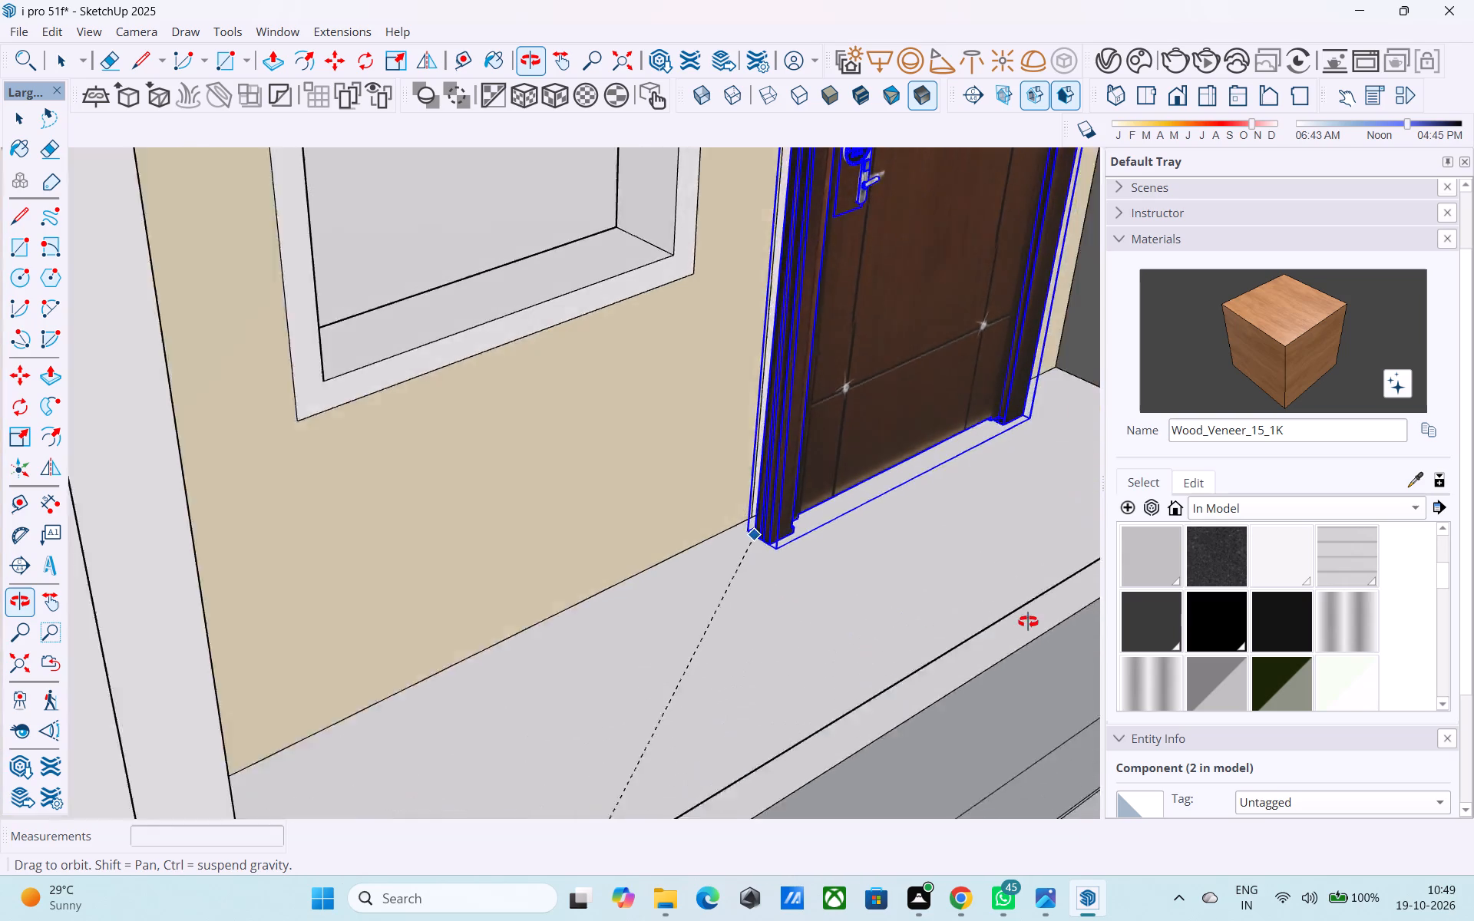
middle_drag(1028, 622, 1049, 622)
scroll(859, 557, up, 7)
click(682, 440)
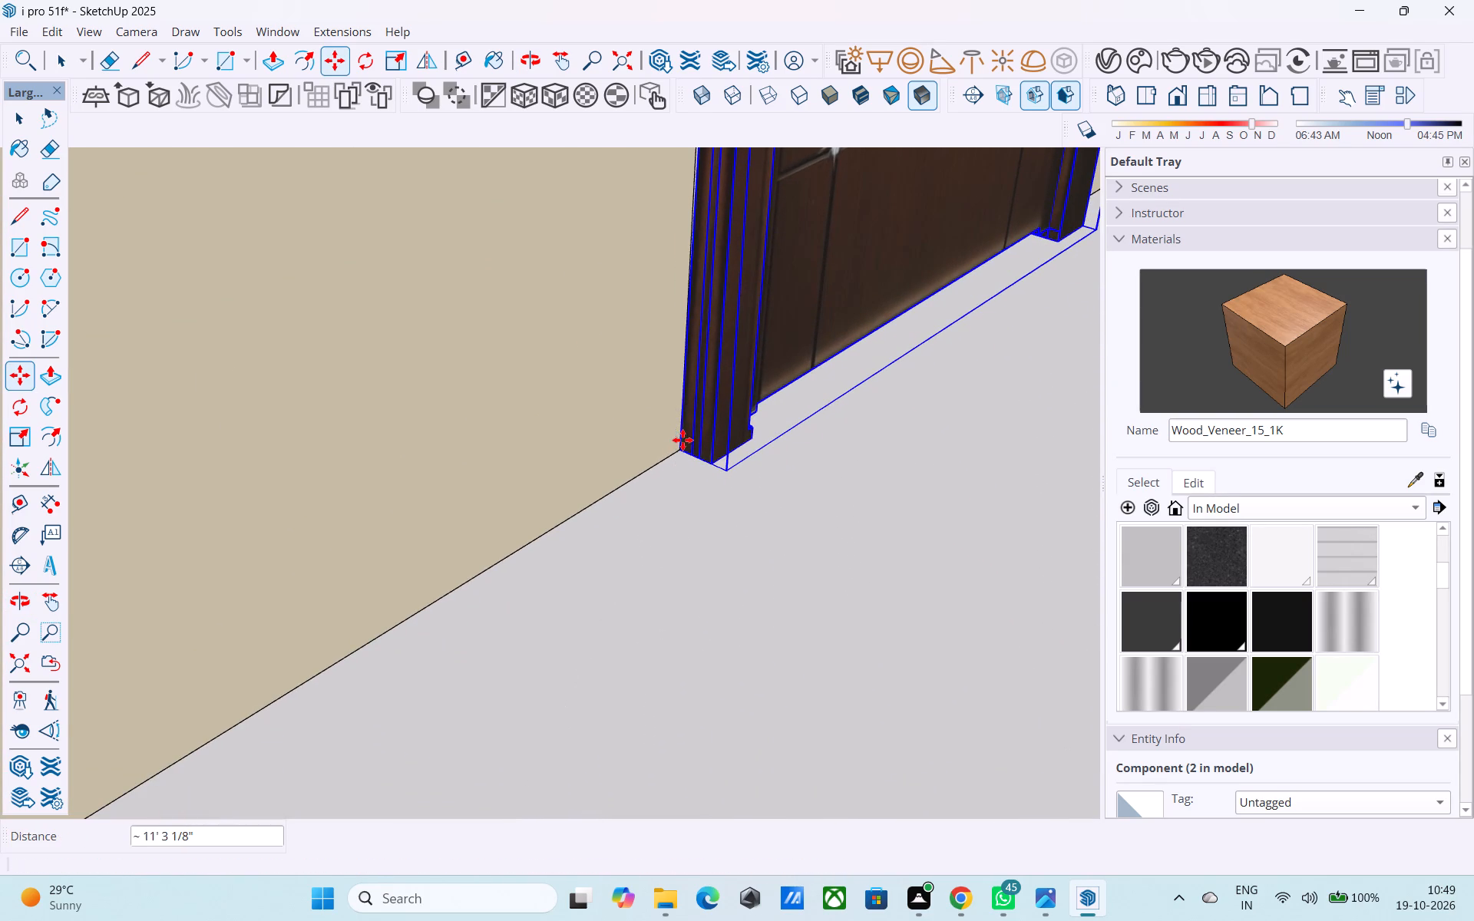
scroll(672, 503, down, 12)
middle_drag(658, 560, 542, 537)
scroll(541, 497, down, 6)
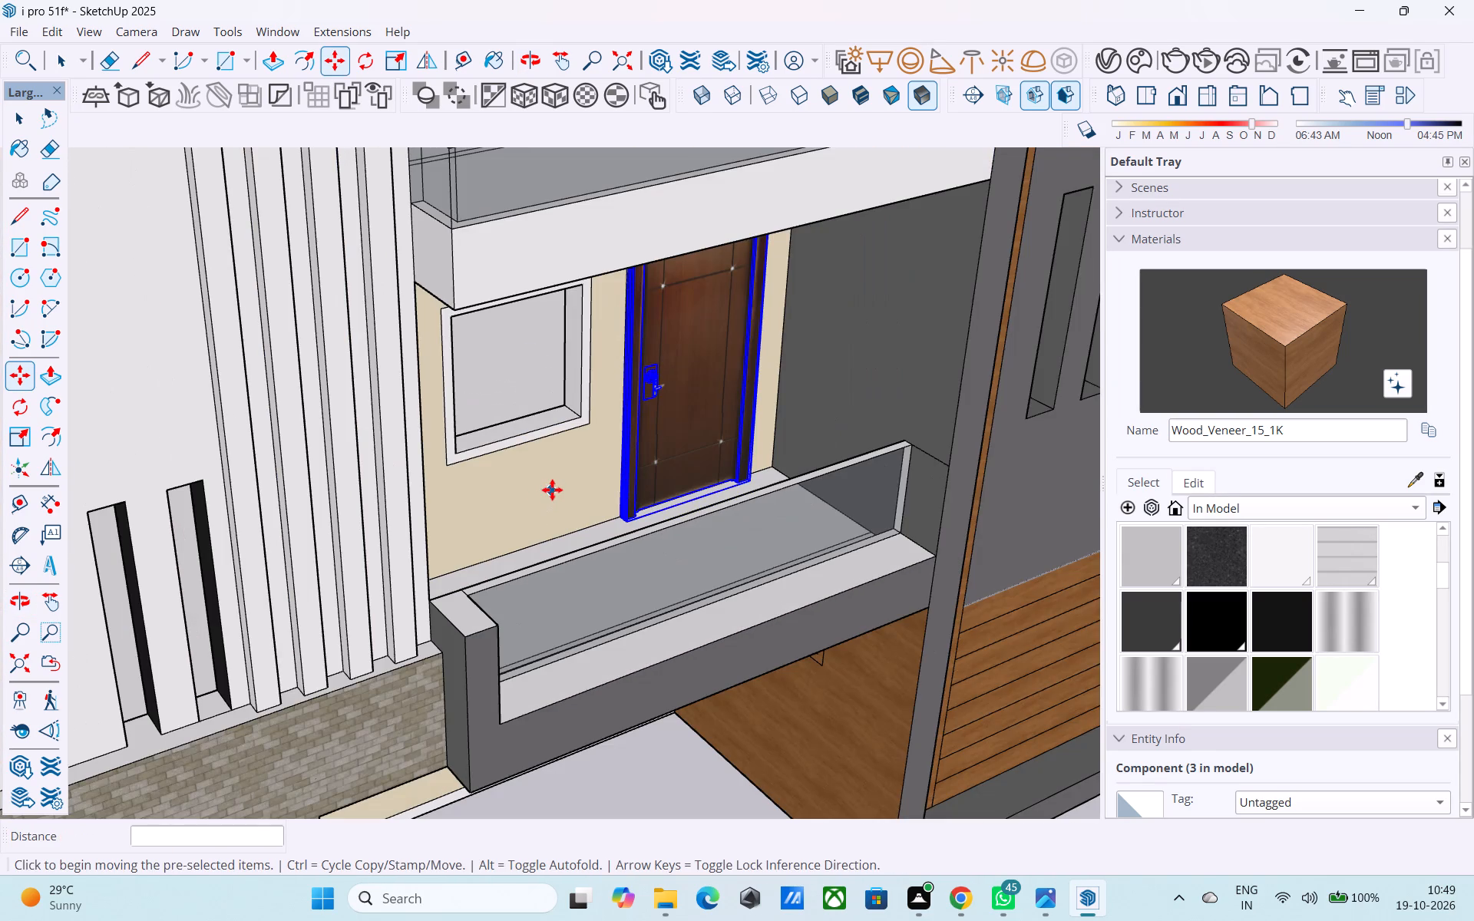
shift+middle_drag(552, 489, 504, 428)
scroll(673, 307, up, 2)
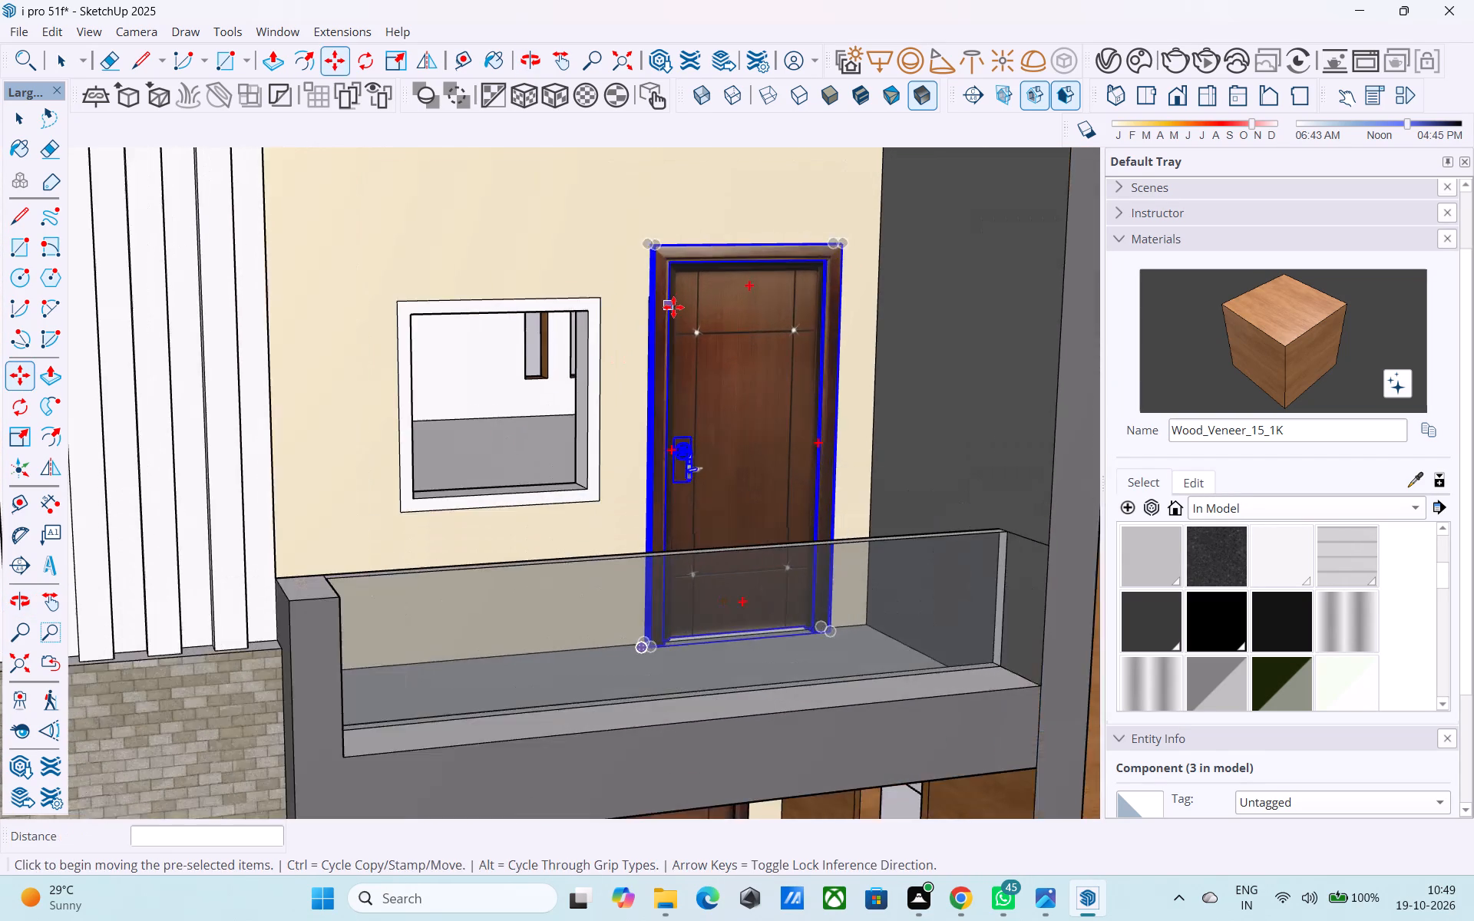
Scale the first-floor balcony door's height by about 0.87, refining it to meet the top of the opening's frame.
scroll(673, 307, up, 2)
key(space)
key(s)
scroll(732, 265, up, 4)
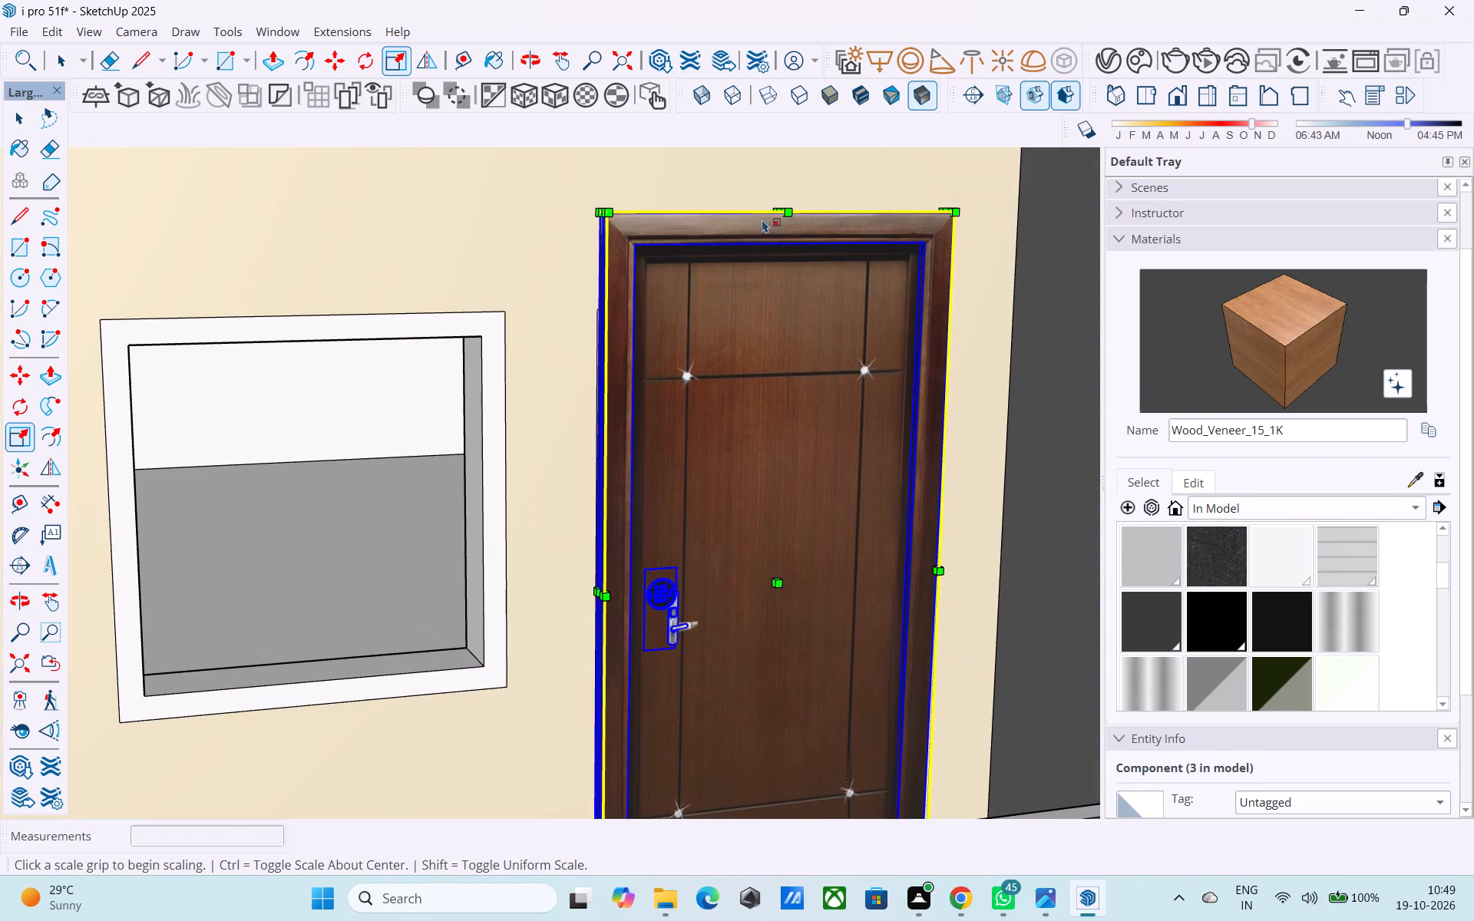
click(774, 214)
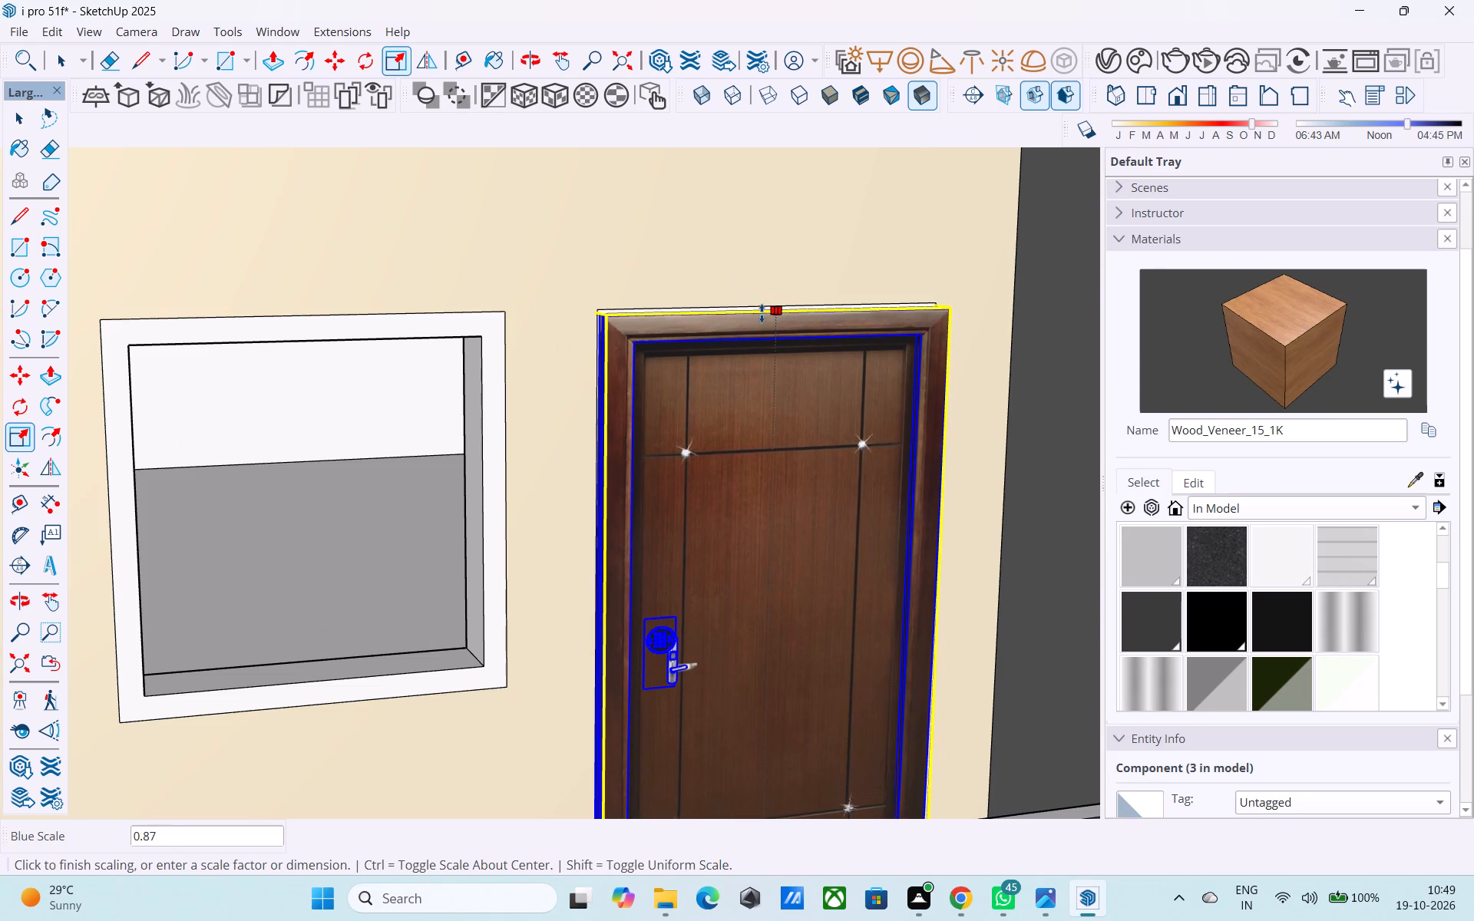
click(762, 313)
scroll(768, 306, up, 1)
middle_drag(768, 305, 771, 319)
scroll(772, 327, up, 6)
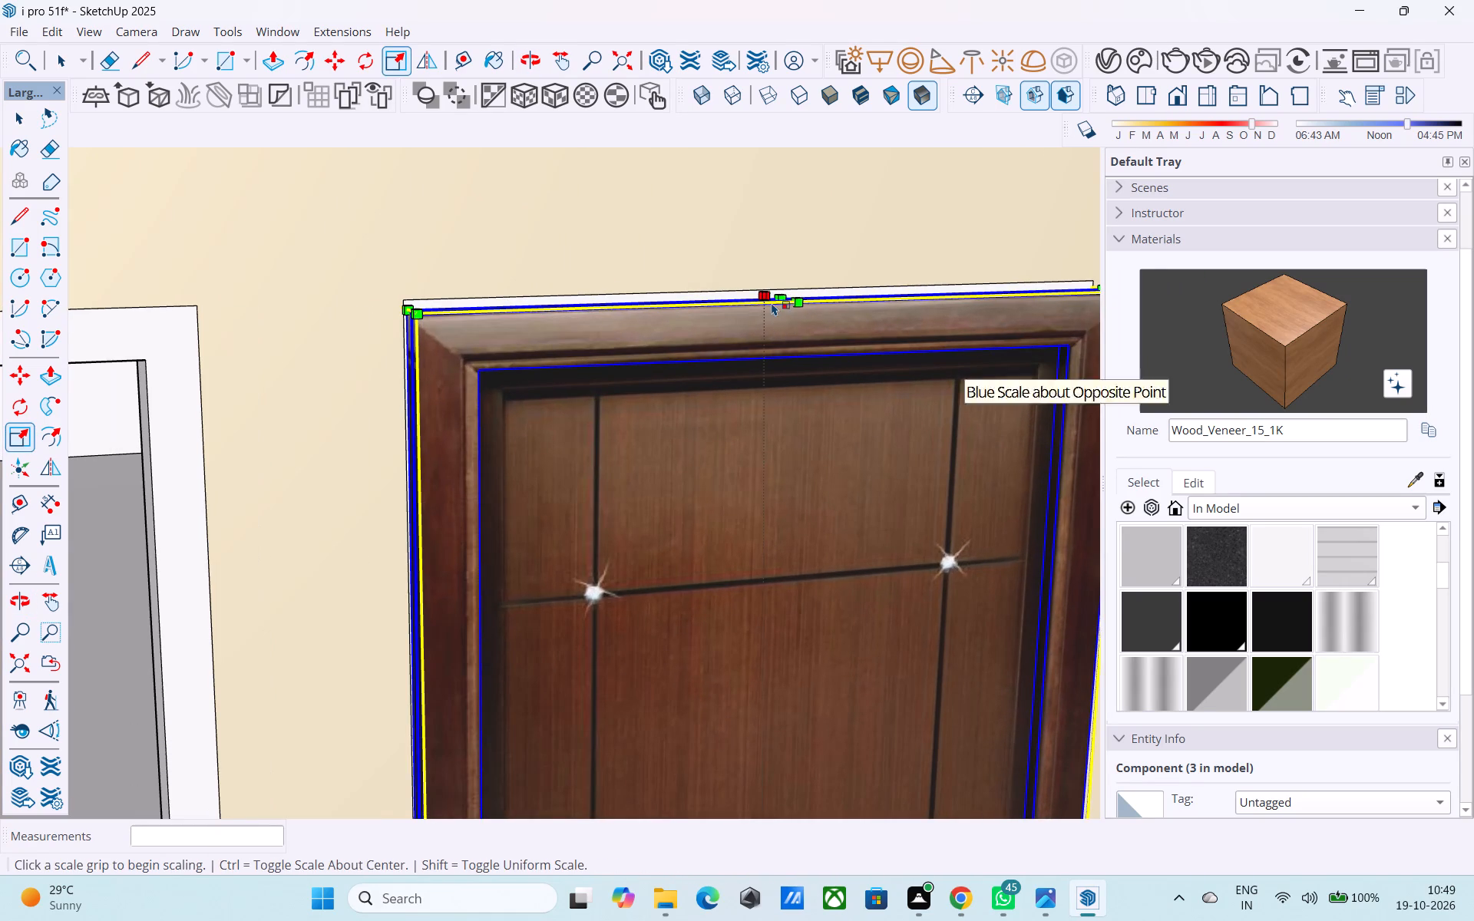
click(780, 299)
click(779, 289)
scroll(746, 218, down, 11)
middle_drag(724, 234, 713, 233)
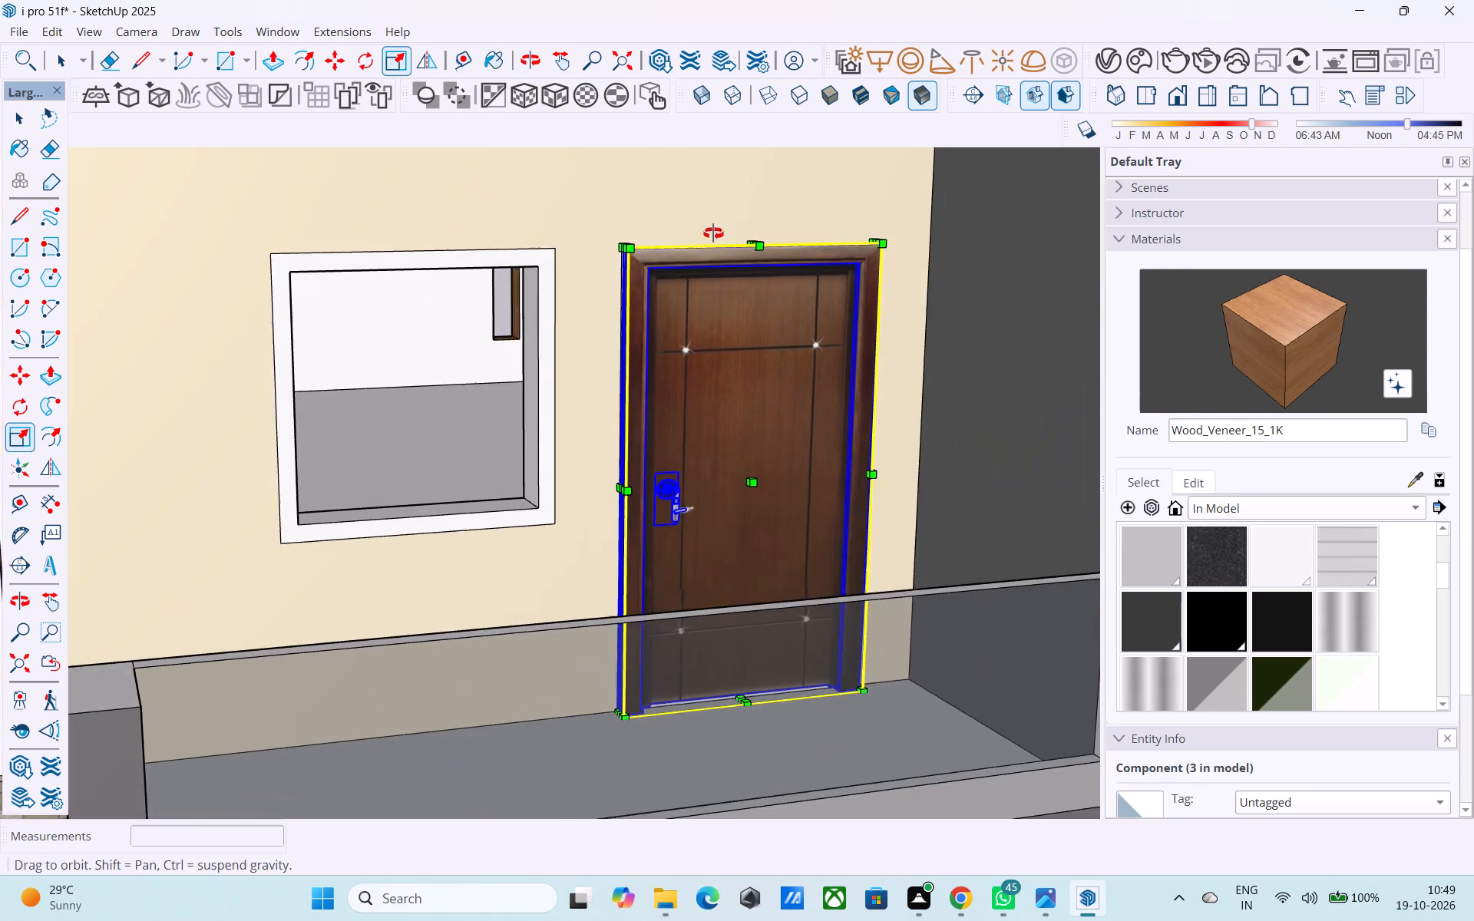
middle_drag(713, 233, 638, 240)
key(space)
Copy the first-floor door by its bottom corner to the lower corner of the top-floor door opening beside the grey column.
scroll(619, 244, down, 18)
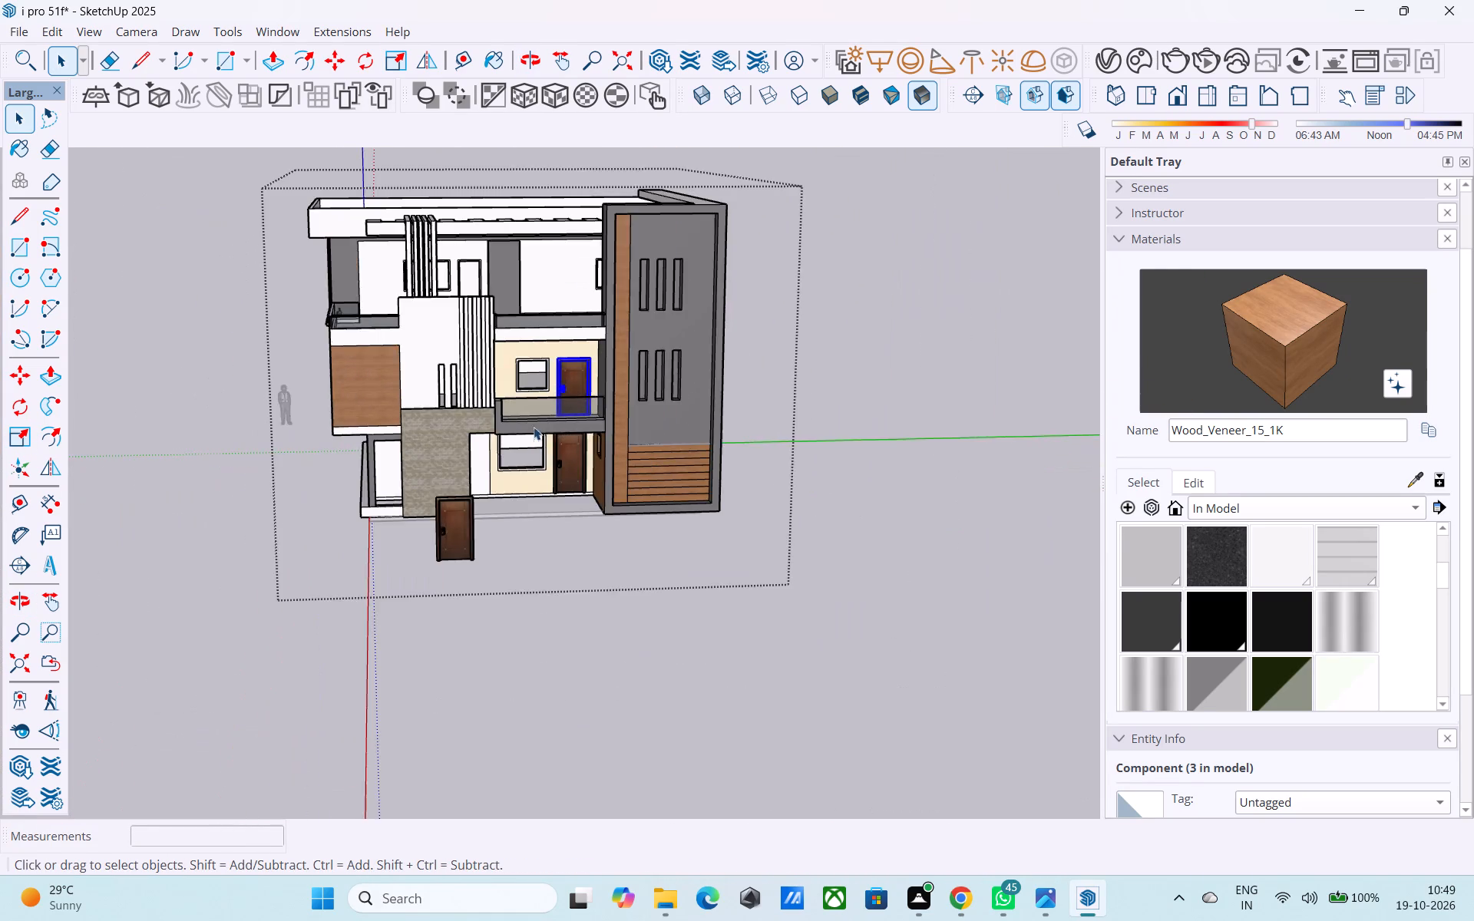
scroll(534, 427, down, 1)
middle_drag(561, 454, 759, 498)
scroll(341, 367, down, 6)
middle_drag(589, 415, 543, 398)
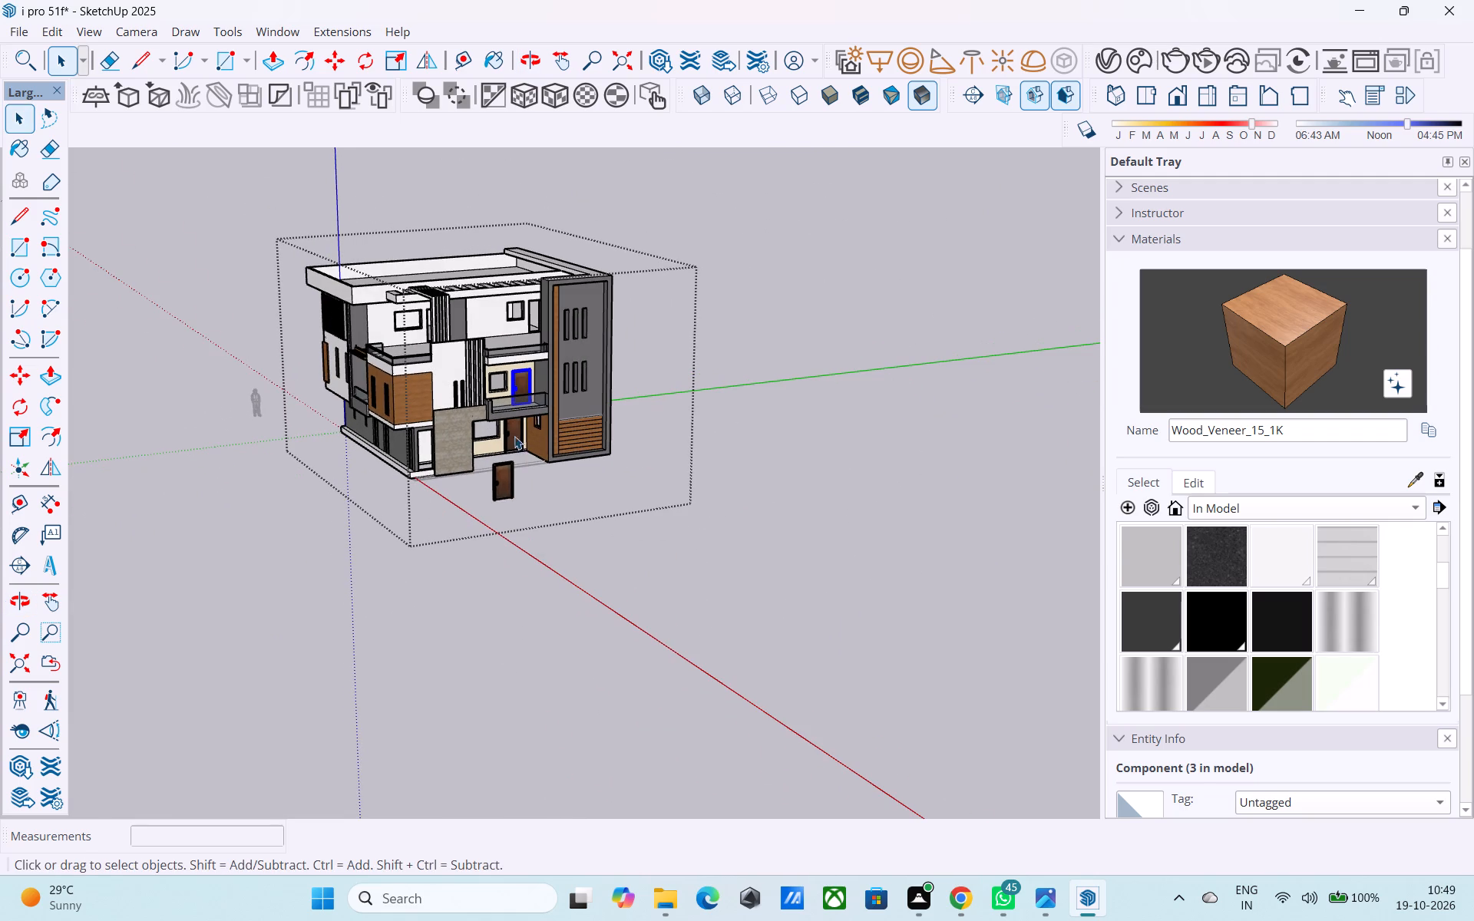
click(32, 31)
middle_drag(490, 348, 348, 390)
scroll(518, 446, up, 2)
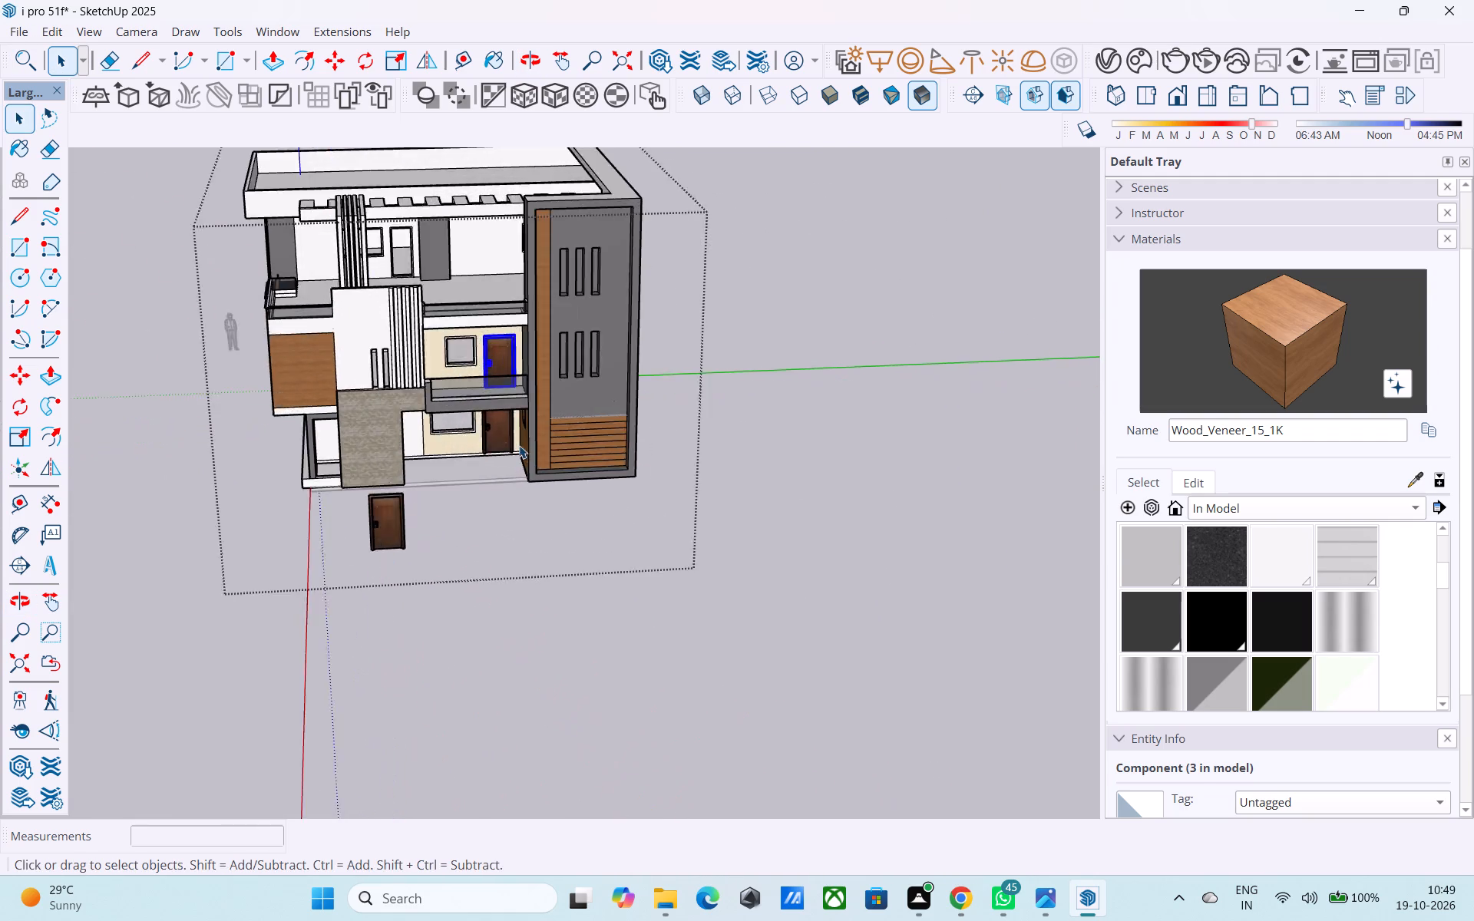
scroll(519, 445, up, 8)
middle_drag(452, 332, 519, 380)
scroll(529, 402, up, 4)
middle_drag(524, 408, 579, 446)
key(m)
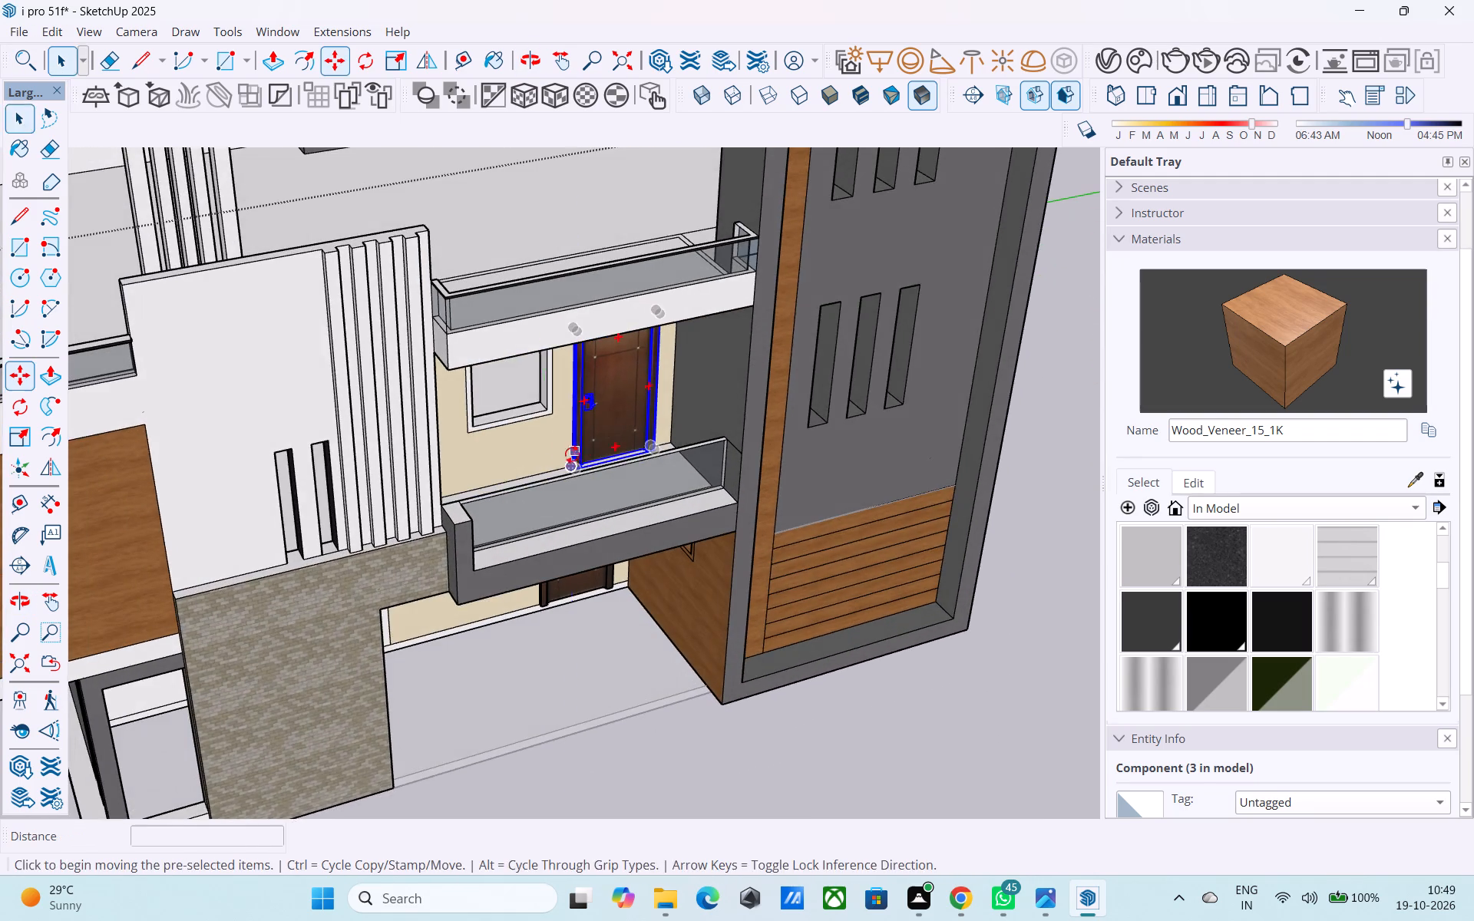
scroll(552, 460, up, 3)
middle_drag(551, 460, 635, 495)
scroll(672, 512, up, 10)
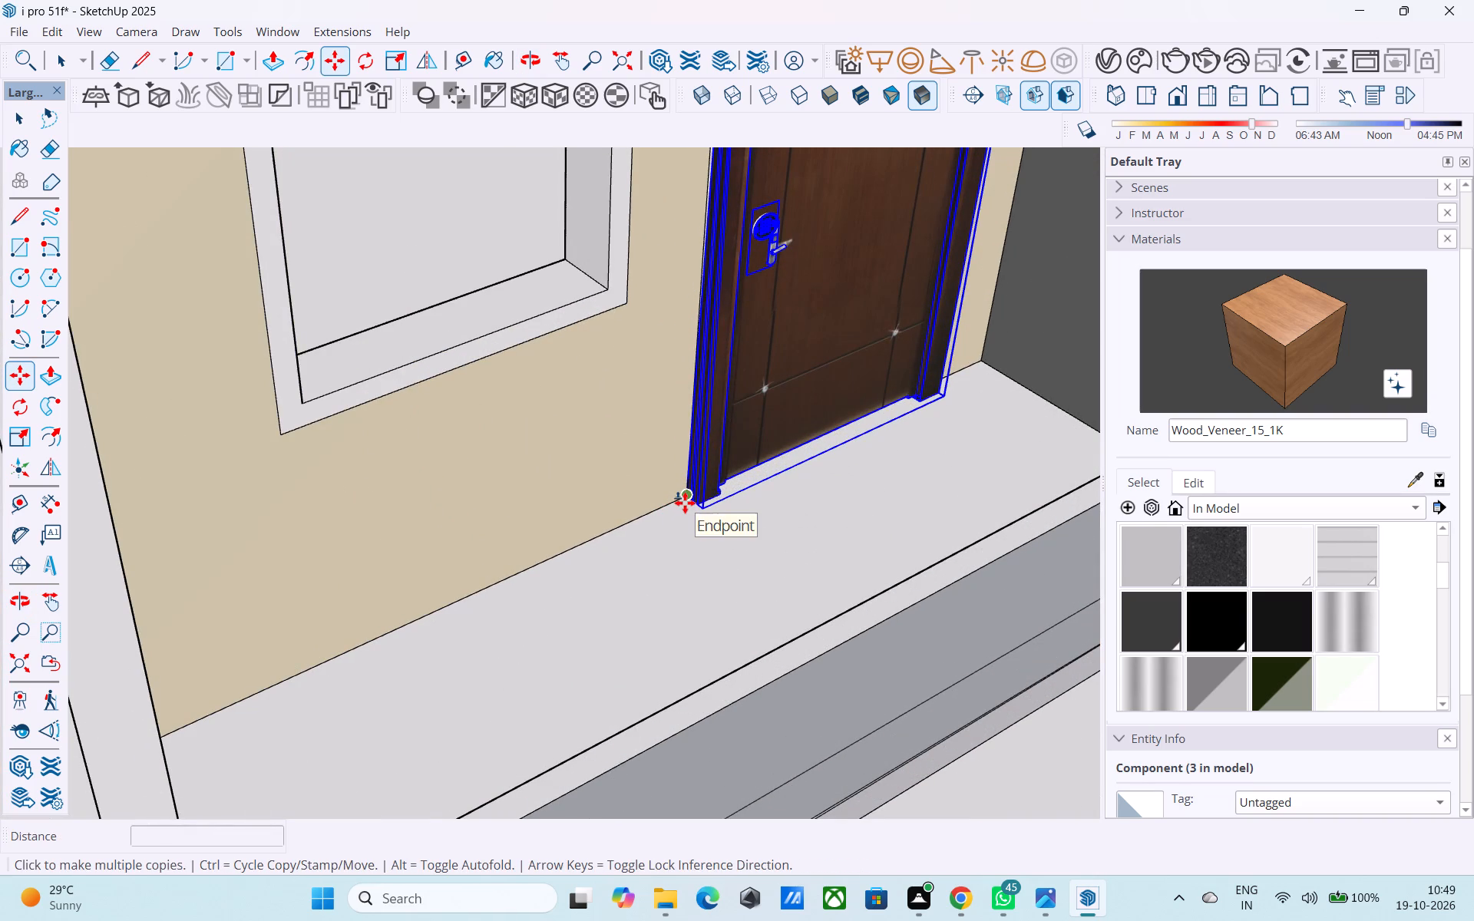
click(685, 503)
scroll(785, 124, down, 11)
middle_drag(641, 304, 604, 596)
scroll(587, 546, down, 10)
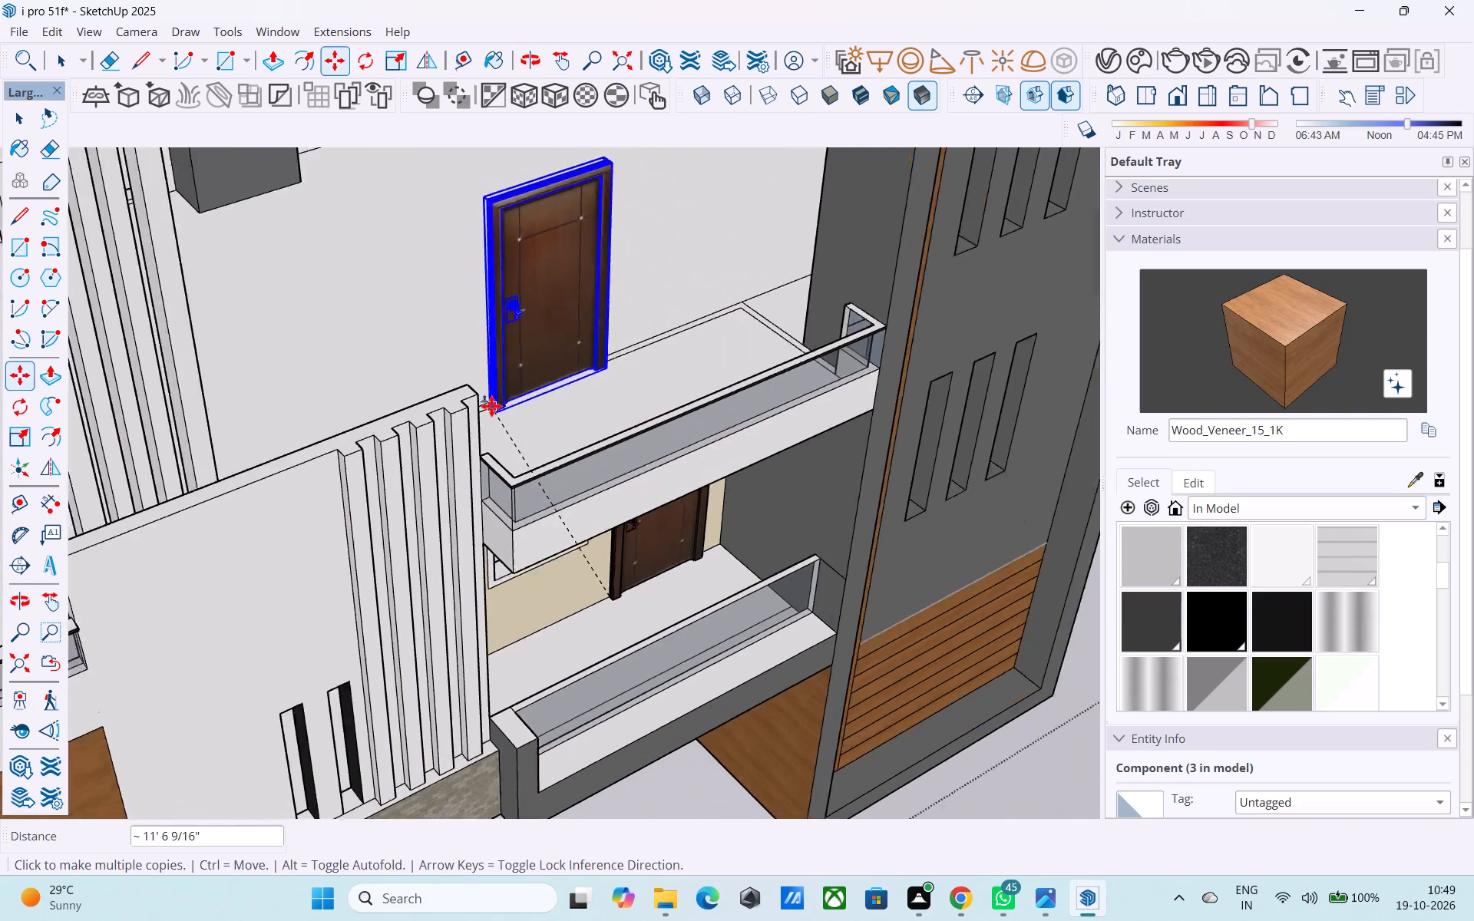
scroll(491, 406, down, 1)
shift+middle_drag(489, 411, 494, 674)
middle_drag(118, 410, 573, 508)
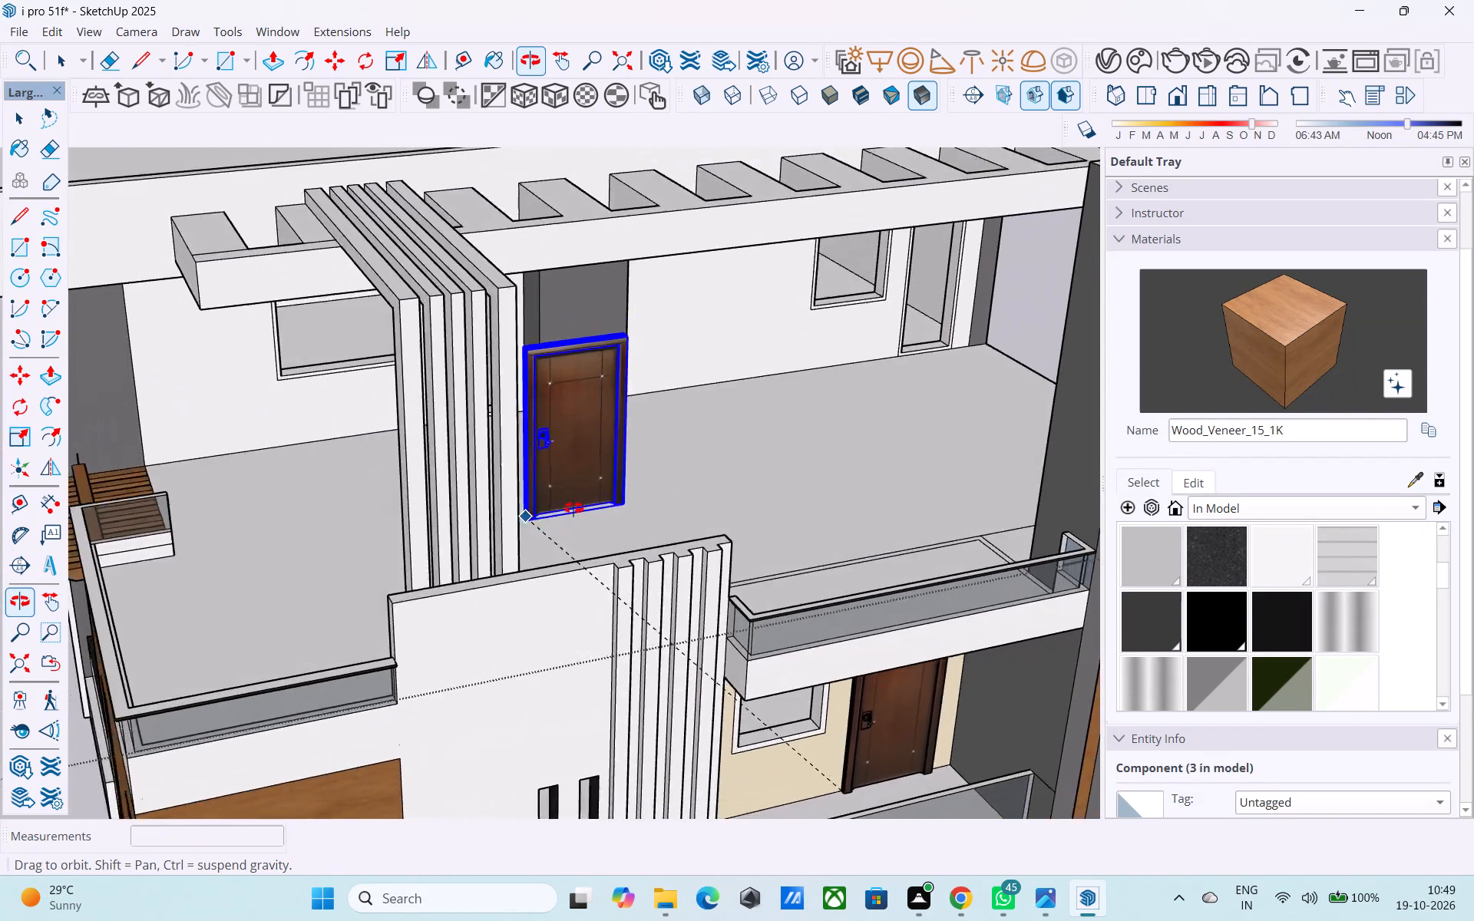
middle_drag(573, 508, 720, 468)
scroll(706, 379, up, 16)
click(650, 301)
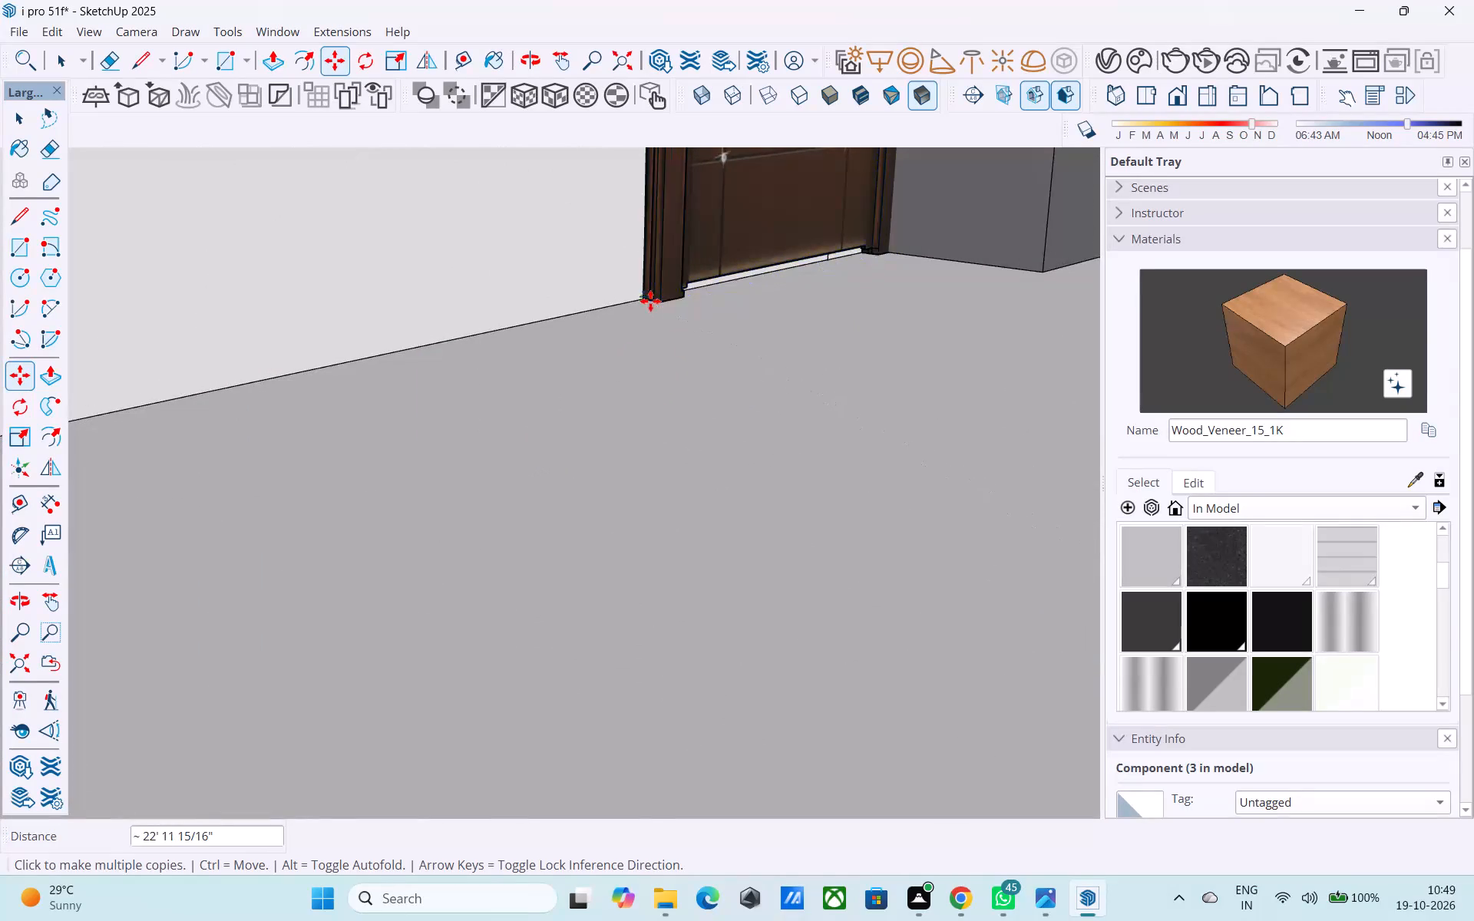
Place another copy of the door at the lower corner of the top-floor door opening nearest the tall grey tower.
scroll(618, 378, down, 20)
scroll(618, 378, down, 6)
middle_drag(830, 378, 626, 527)
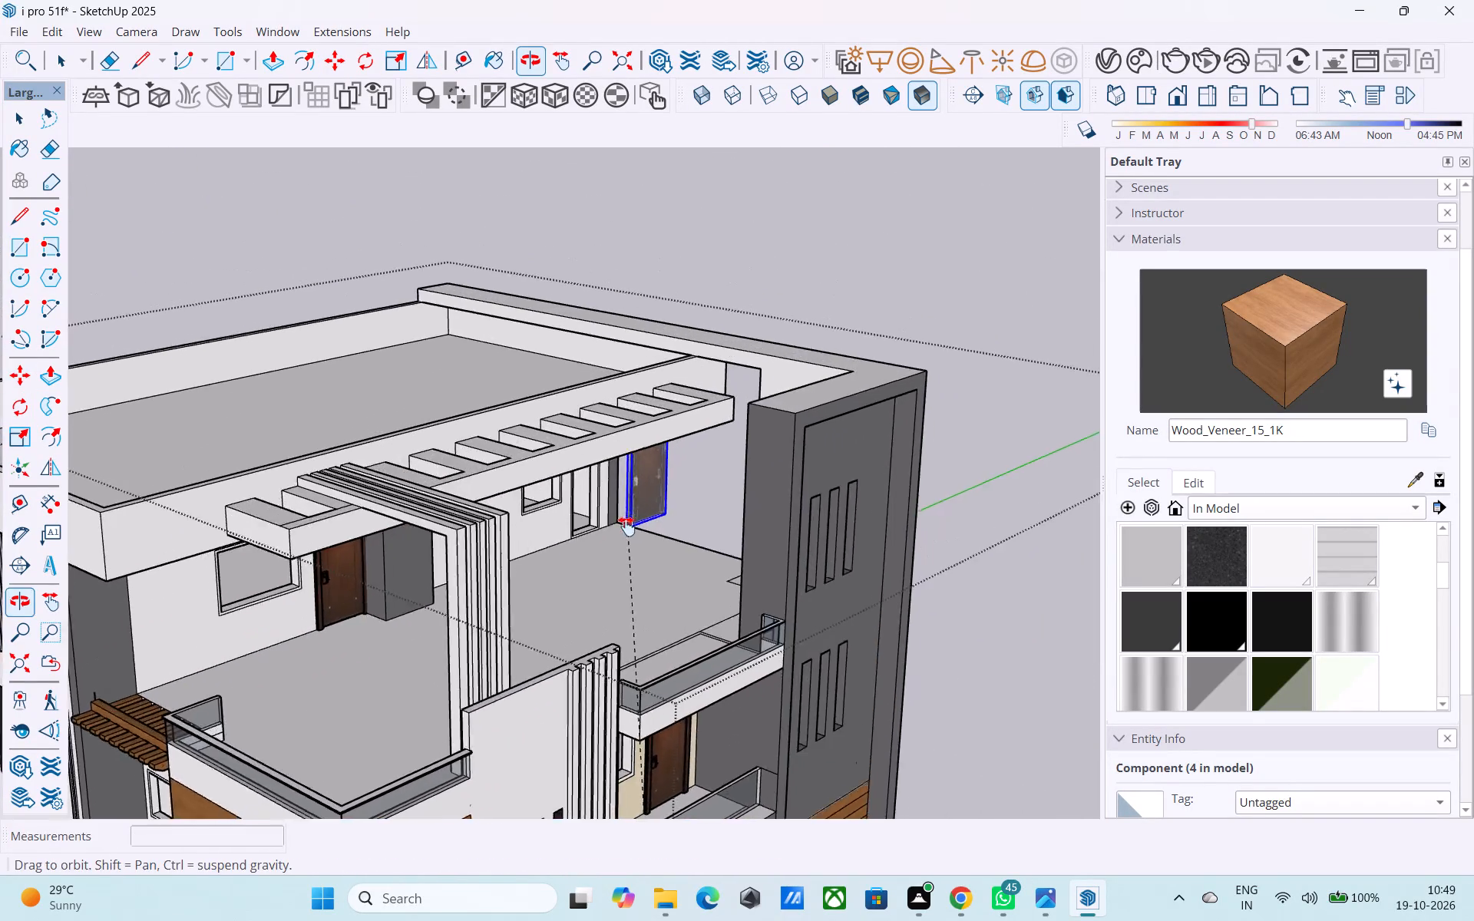
middle_drag(626, 527, 625, 527)
scroll(625, 527, up, 20)
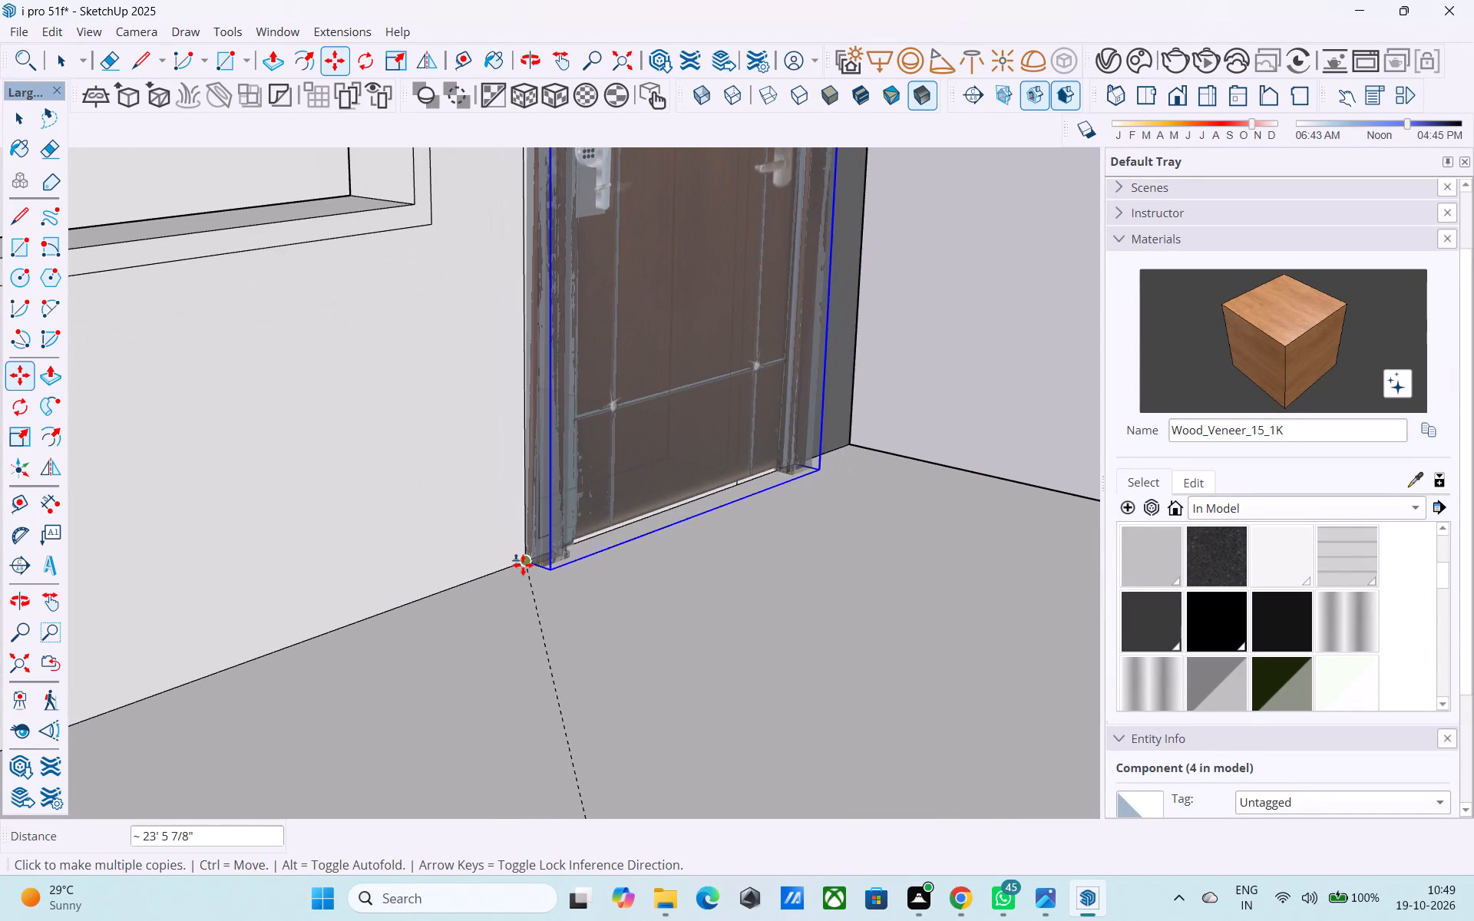
click(523, 565)
Inspect the house from the front and both sides for further door openings, and end the door copying.
scroll(547, 532, down, 20)
scroll(547, 532, down, 10)
middle_drag(606, 611, 556, 563)
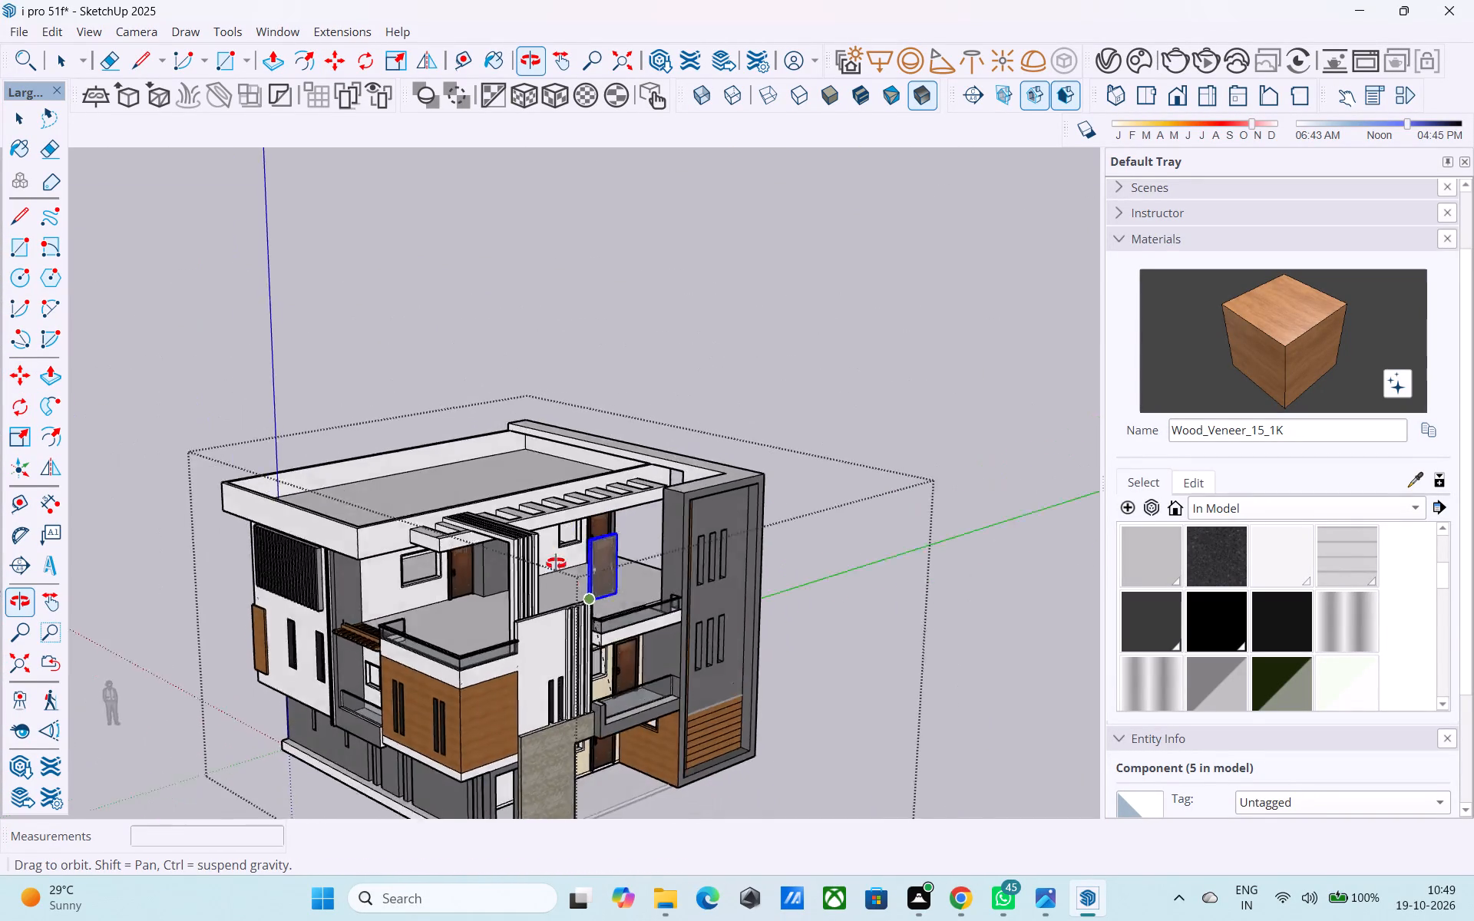
middle_drag(556, 563, 448, 496)
scroll(560, 589, up, 5)
middle_drag(600, 625, 725, 386)
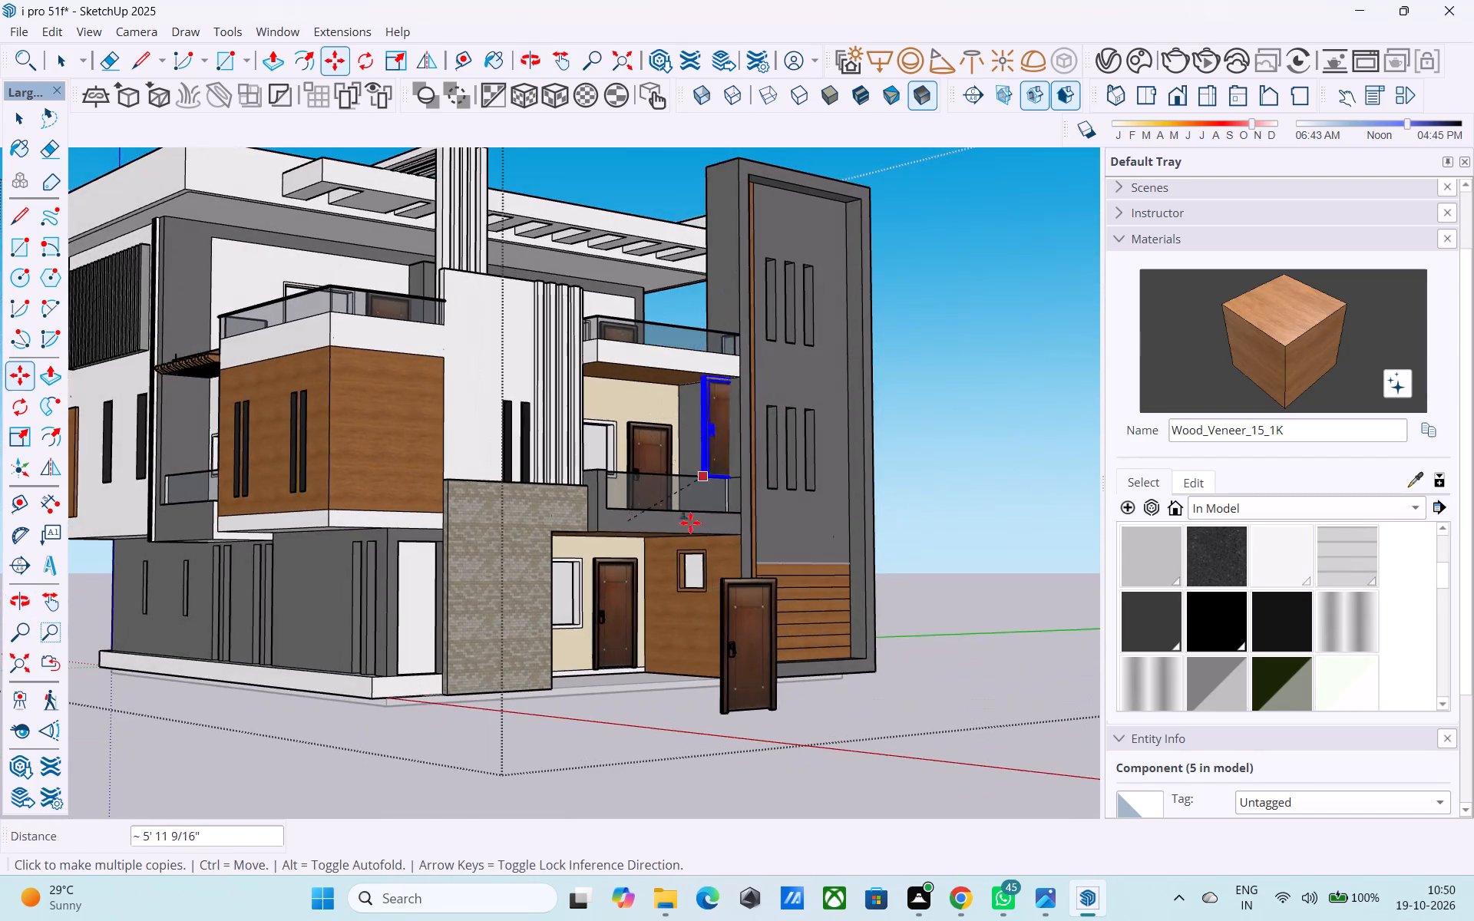
scroll(688, 529, up, 4)
shift+middle_drag(686, 530, 649, 469)
middle_drag(649, 469, 652, 452)
scroll(652, 452, down, 3)
middle_drag(652, 452, 682, 477)
scroll(682, 470, down, 3)
middle_drag(682, 470, 859, 465)
scroll(859, 465, up, 2)
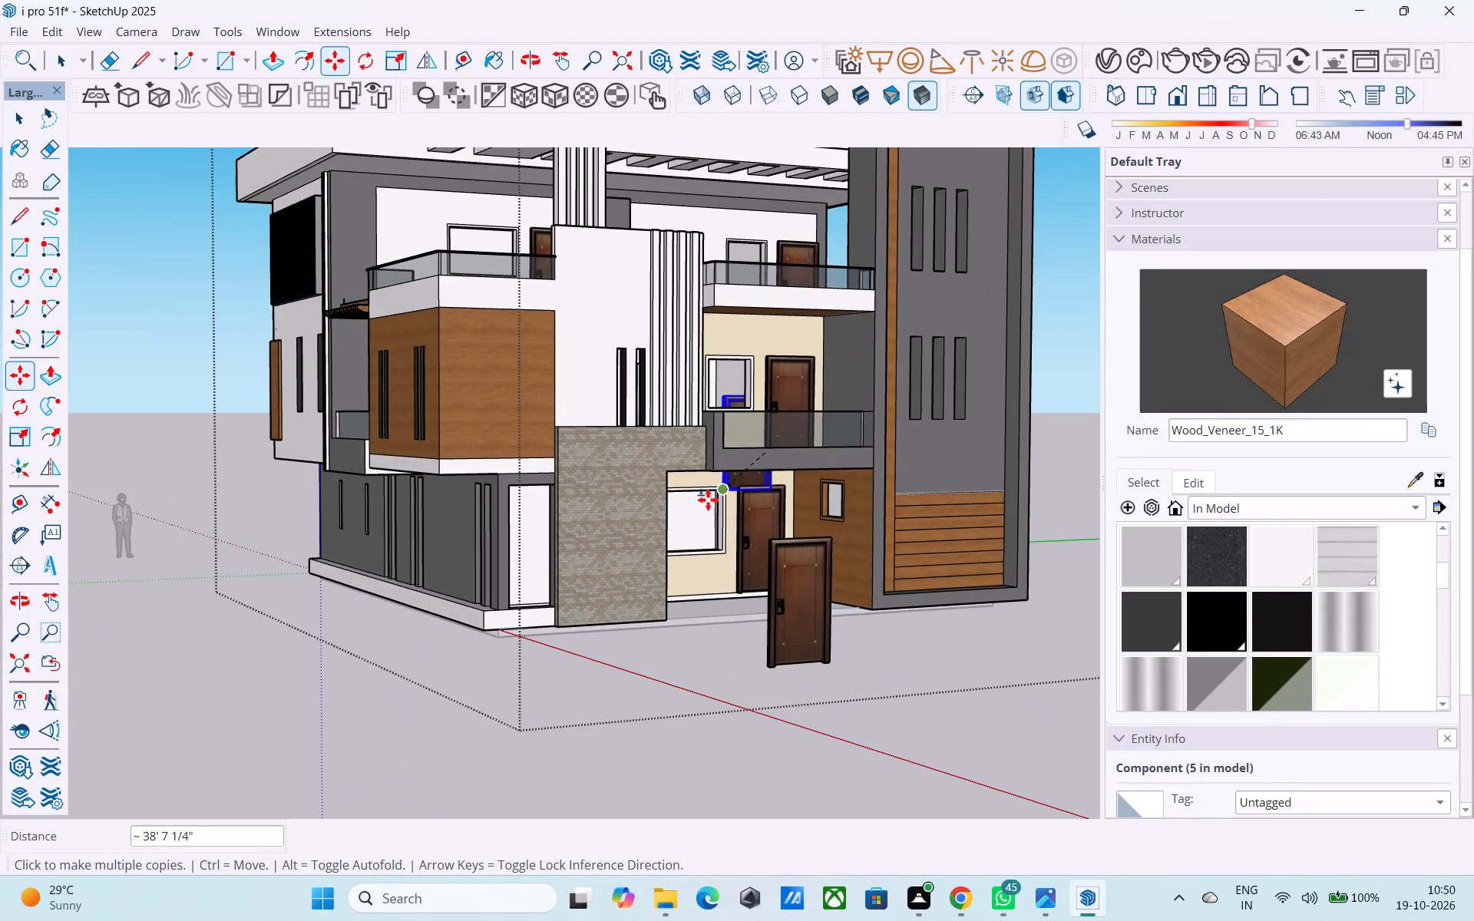
middle_drag(705, 499, 716, 507)
key(space)
middle_drag(740, 354, 696, 348)
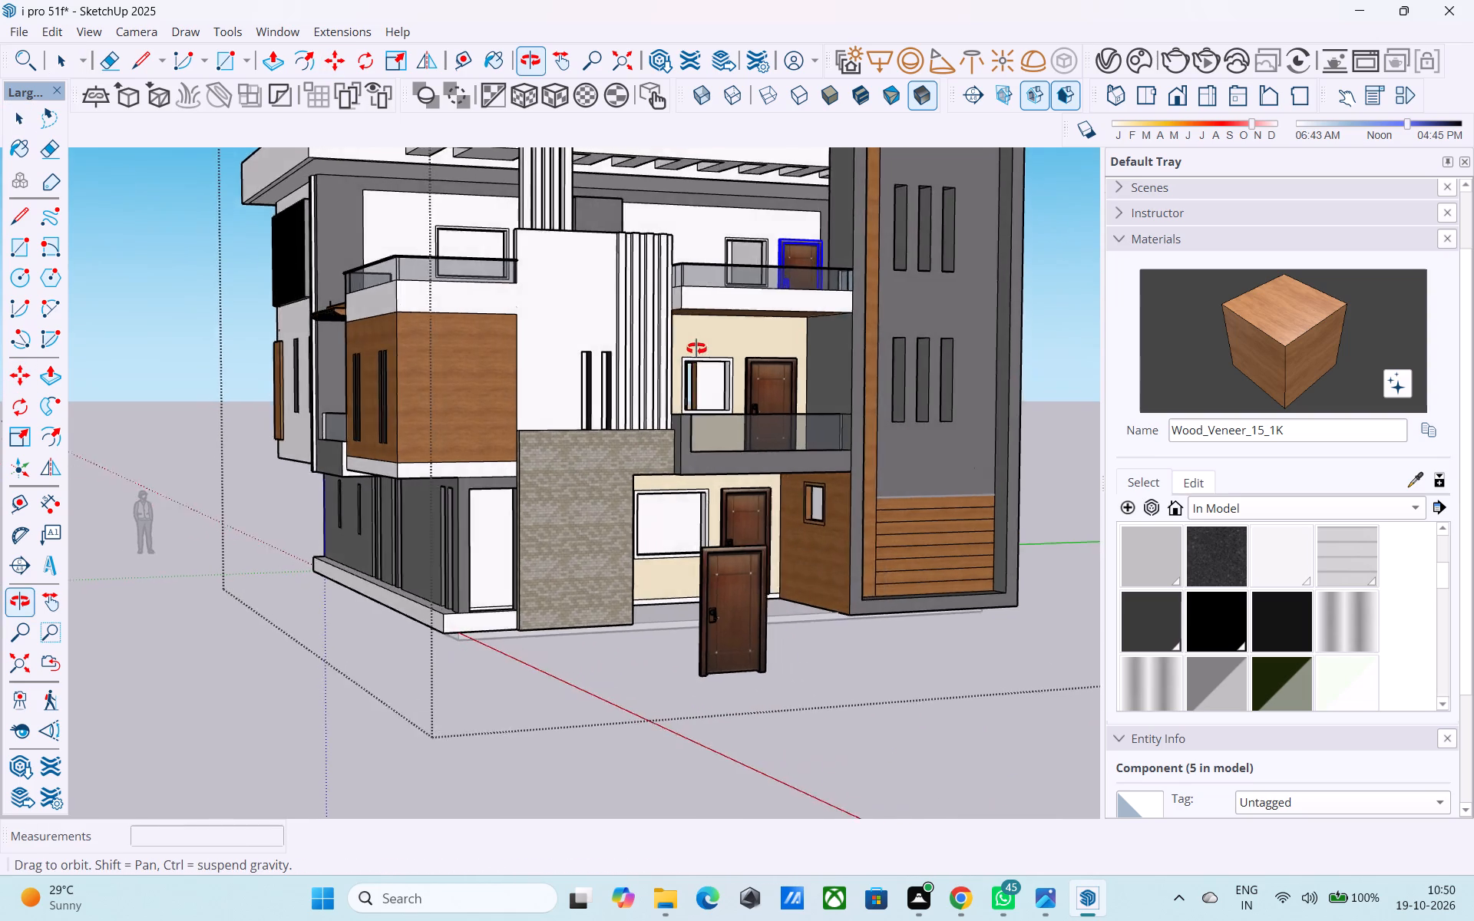
middle_drag(696, 348, 641, 449)
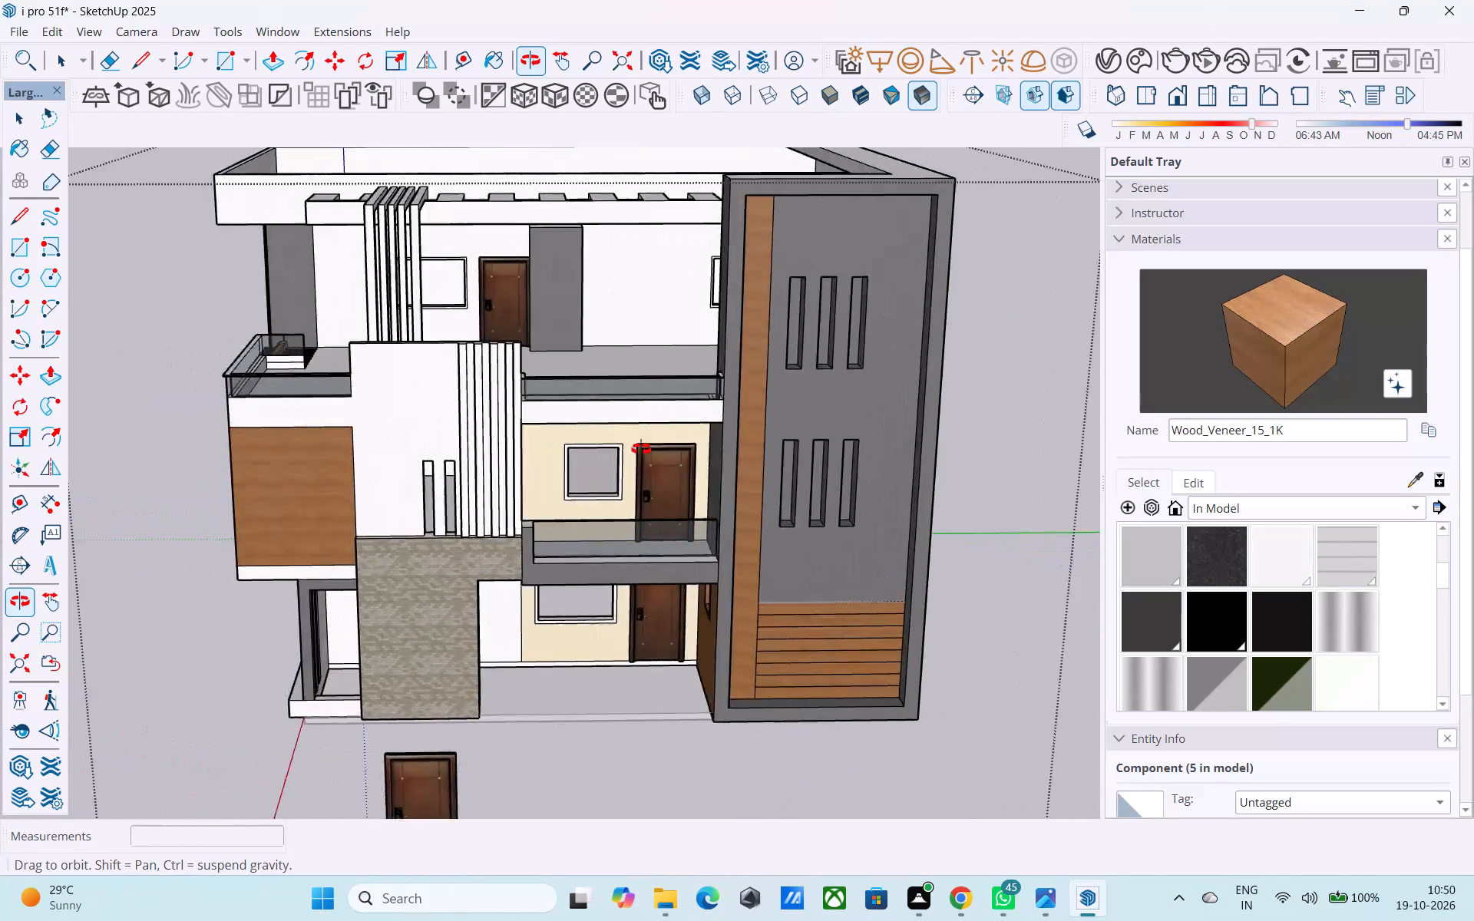
middle_drag(641, 449, 608, 472)
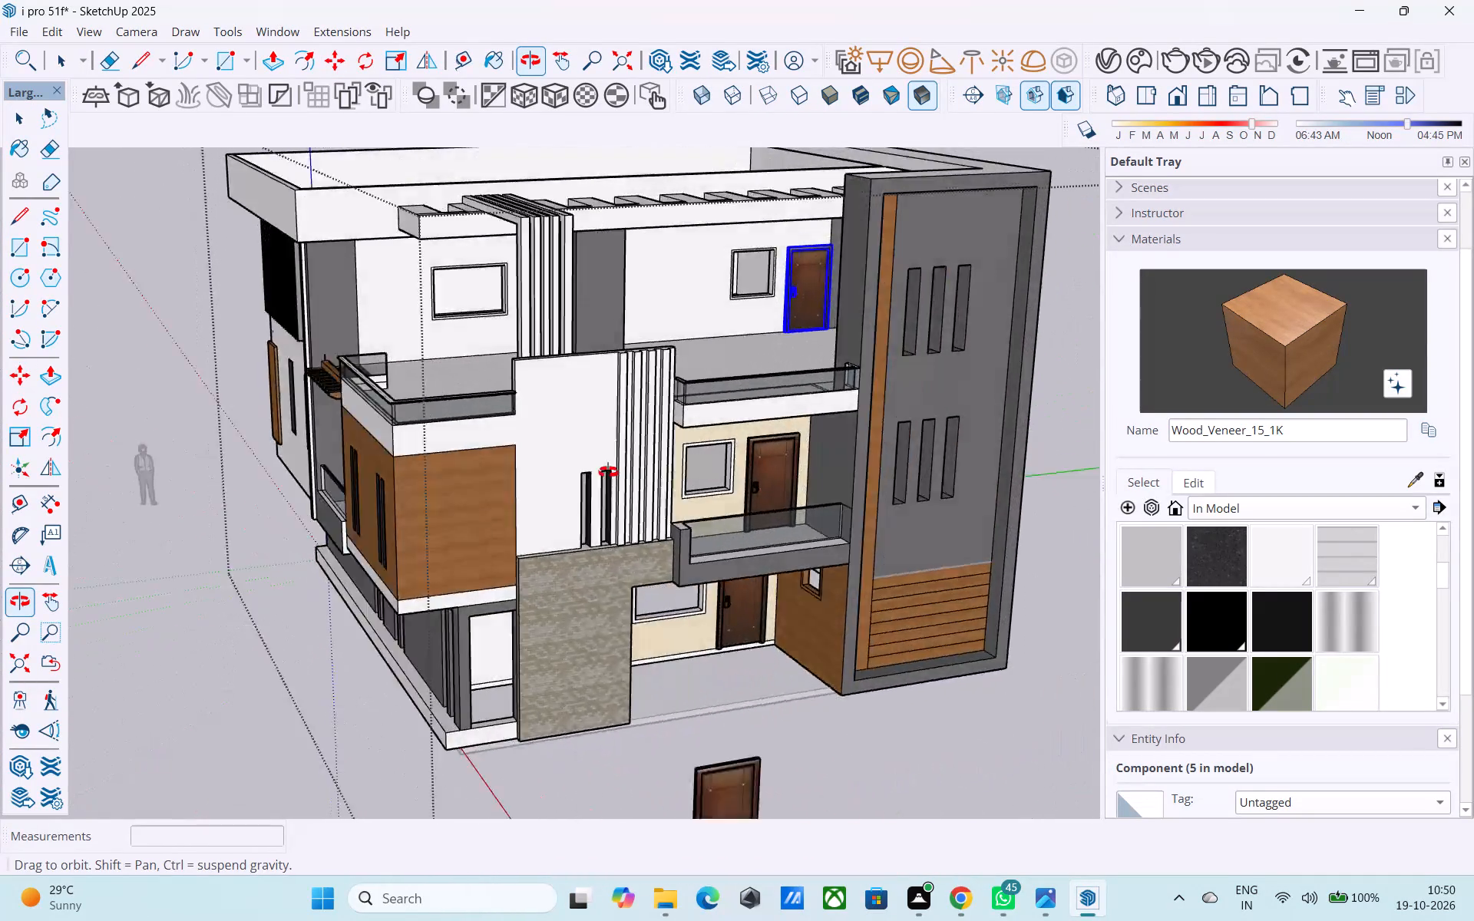
middle_drag(608, 472, 476, 395)
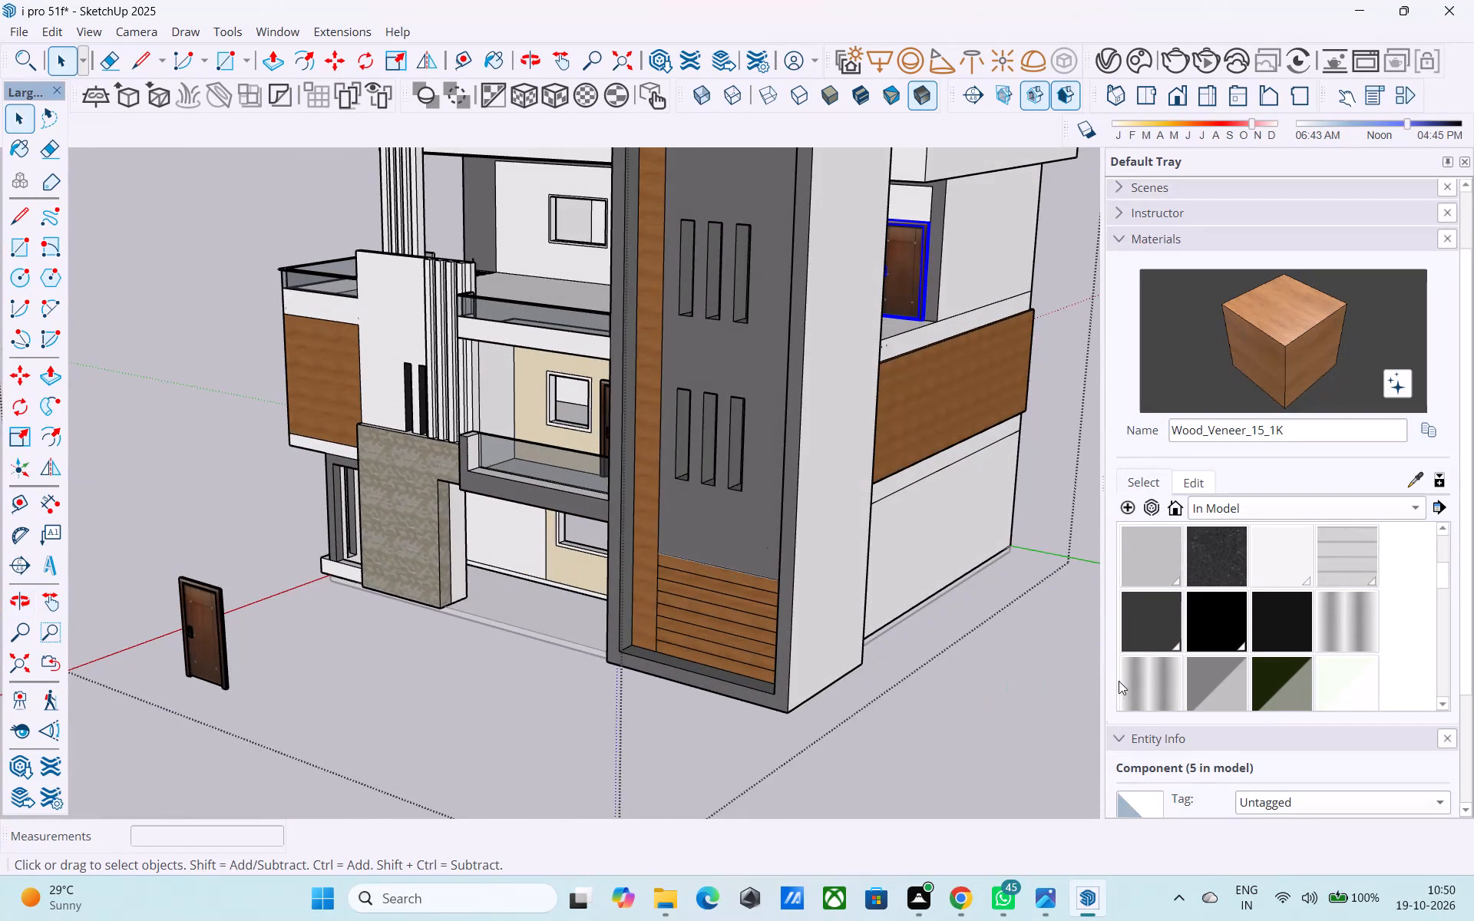
Paint the white inner side face of the stone-clad entrance wall with the Silver material.
click(1166, 555)
scroll(473, 567, up, 7)
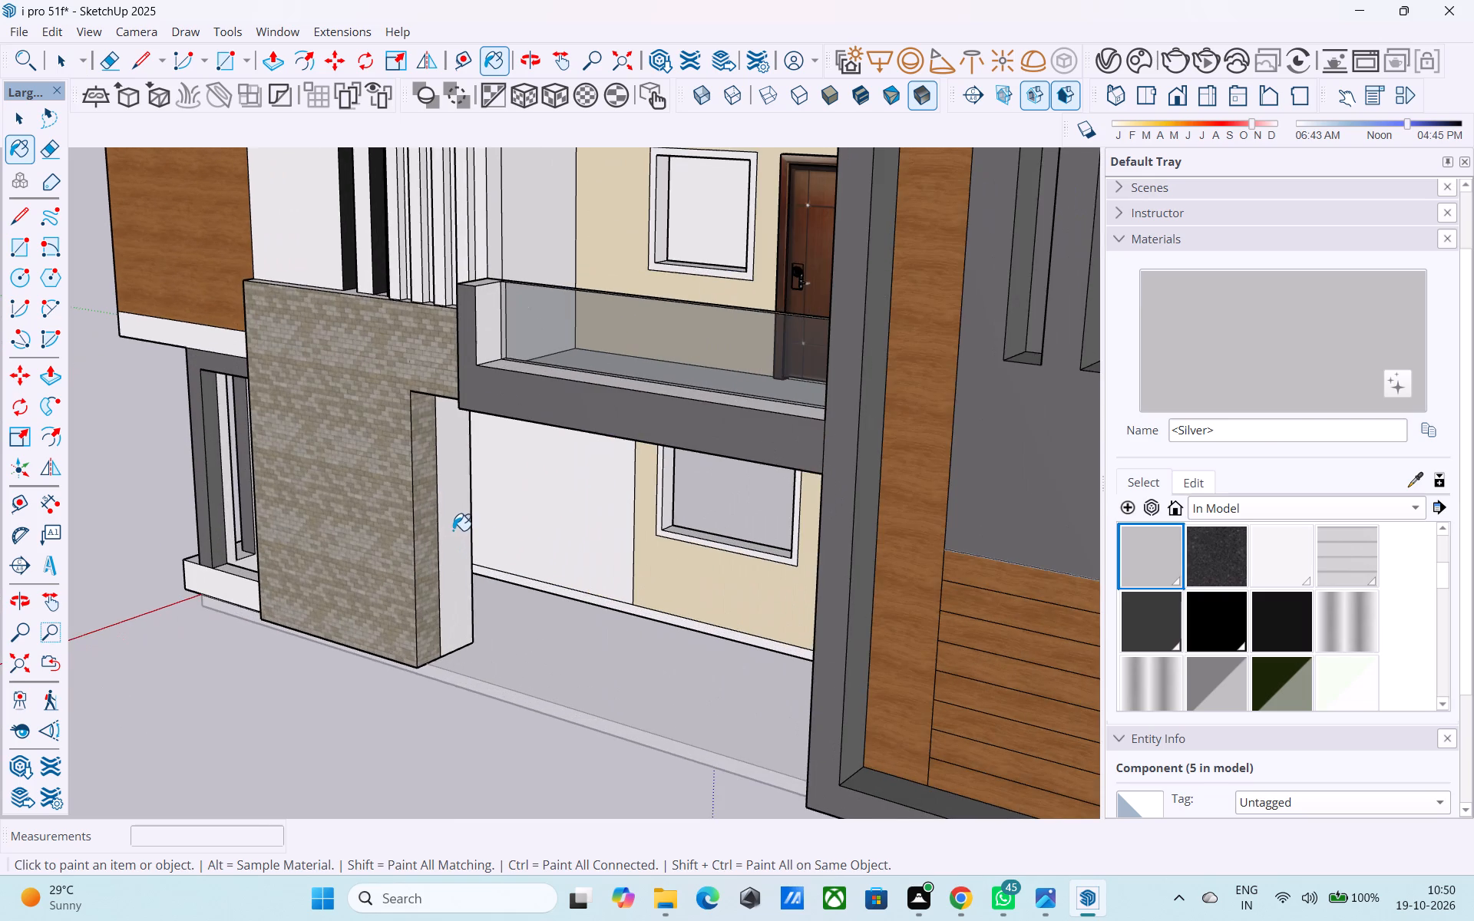
click(453, 531)
scroll(454, 523, down, 5)
middle_drag(452, 536, 552, 554)
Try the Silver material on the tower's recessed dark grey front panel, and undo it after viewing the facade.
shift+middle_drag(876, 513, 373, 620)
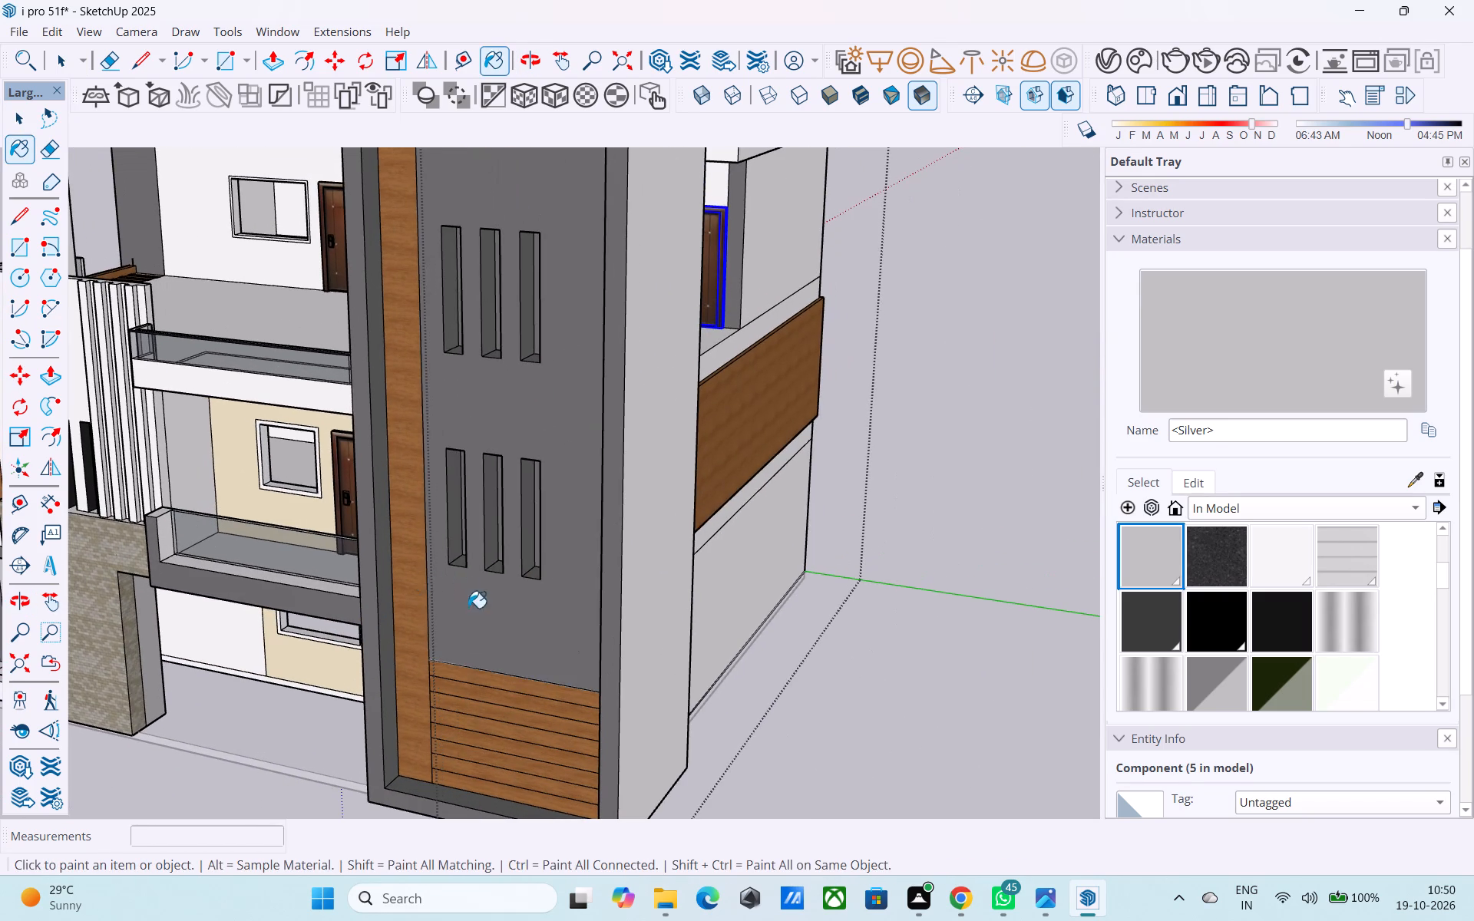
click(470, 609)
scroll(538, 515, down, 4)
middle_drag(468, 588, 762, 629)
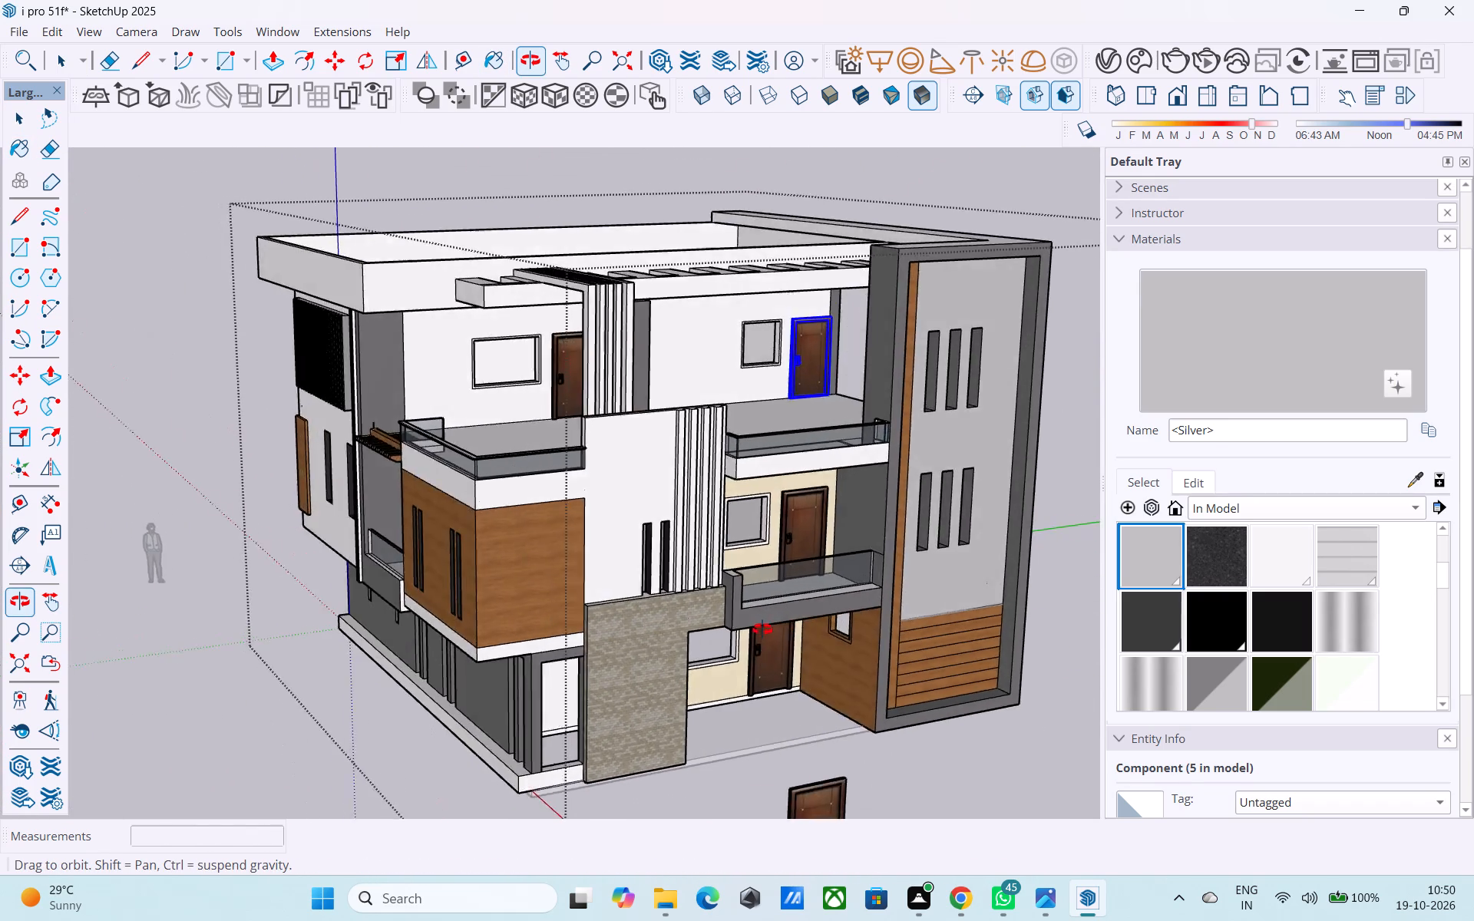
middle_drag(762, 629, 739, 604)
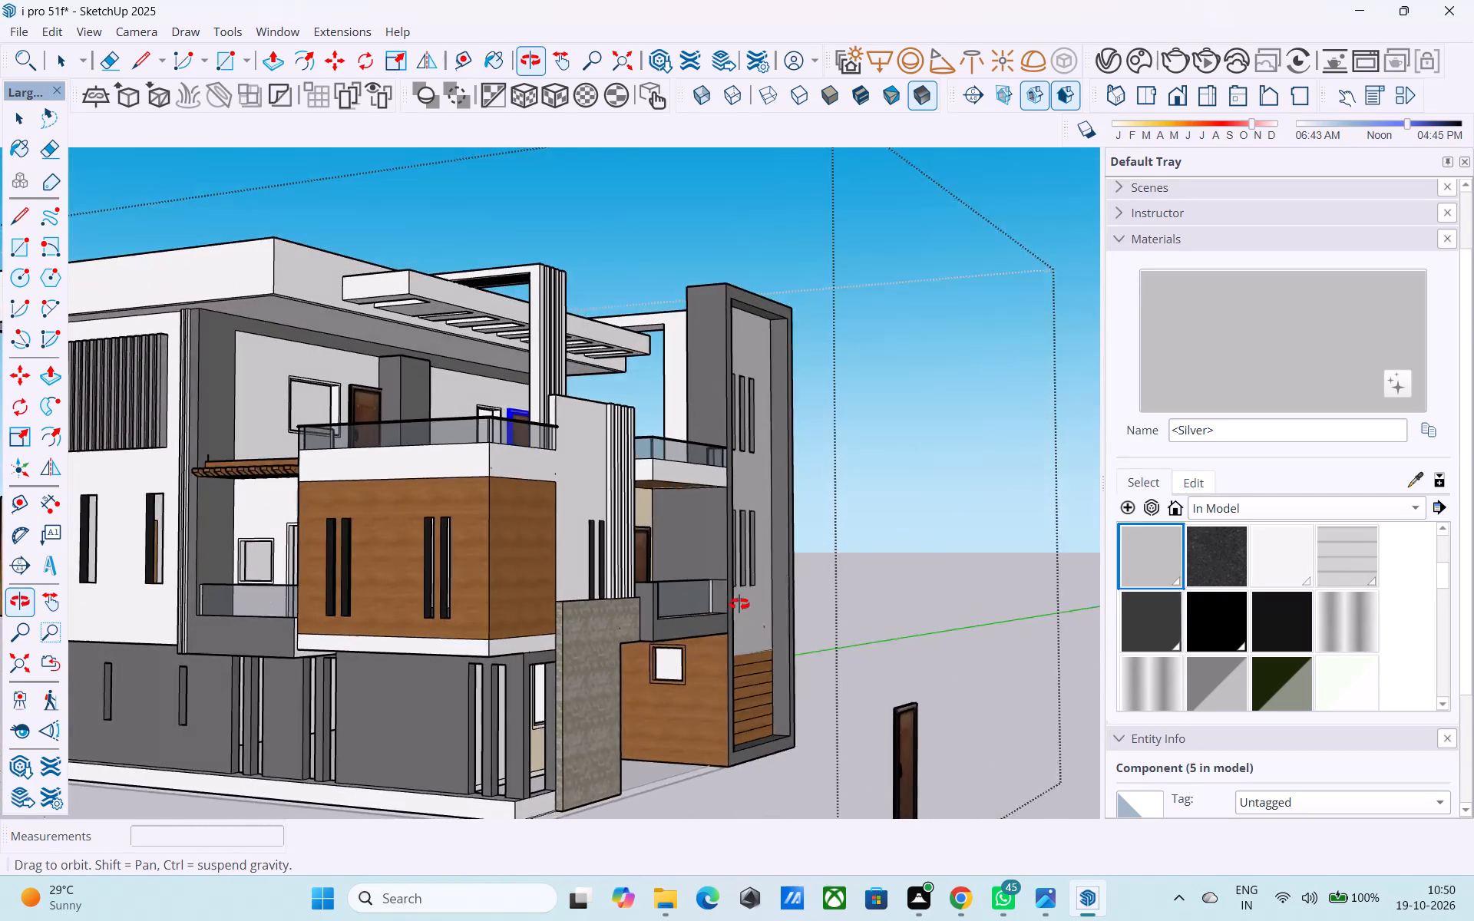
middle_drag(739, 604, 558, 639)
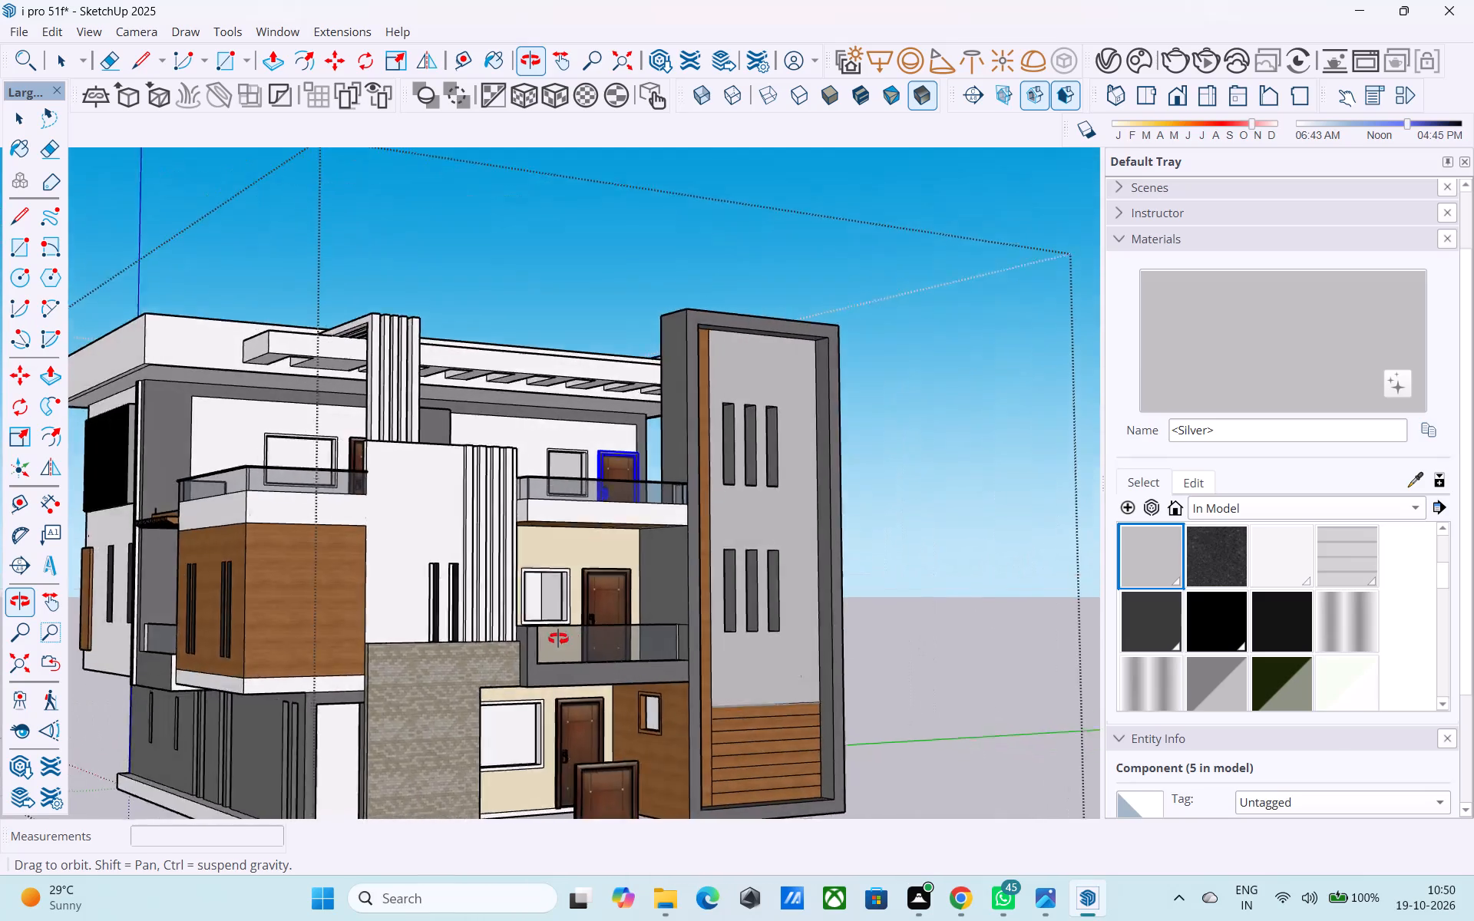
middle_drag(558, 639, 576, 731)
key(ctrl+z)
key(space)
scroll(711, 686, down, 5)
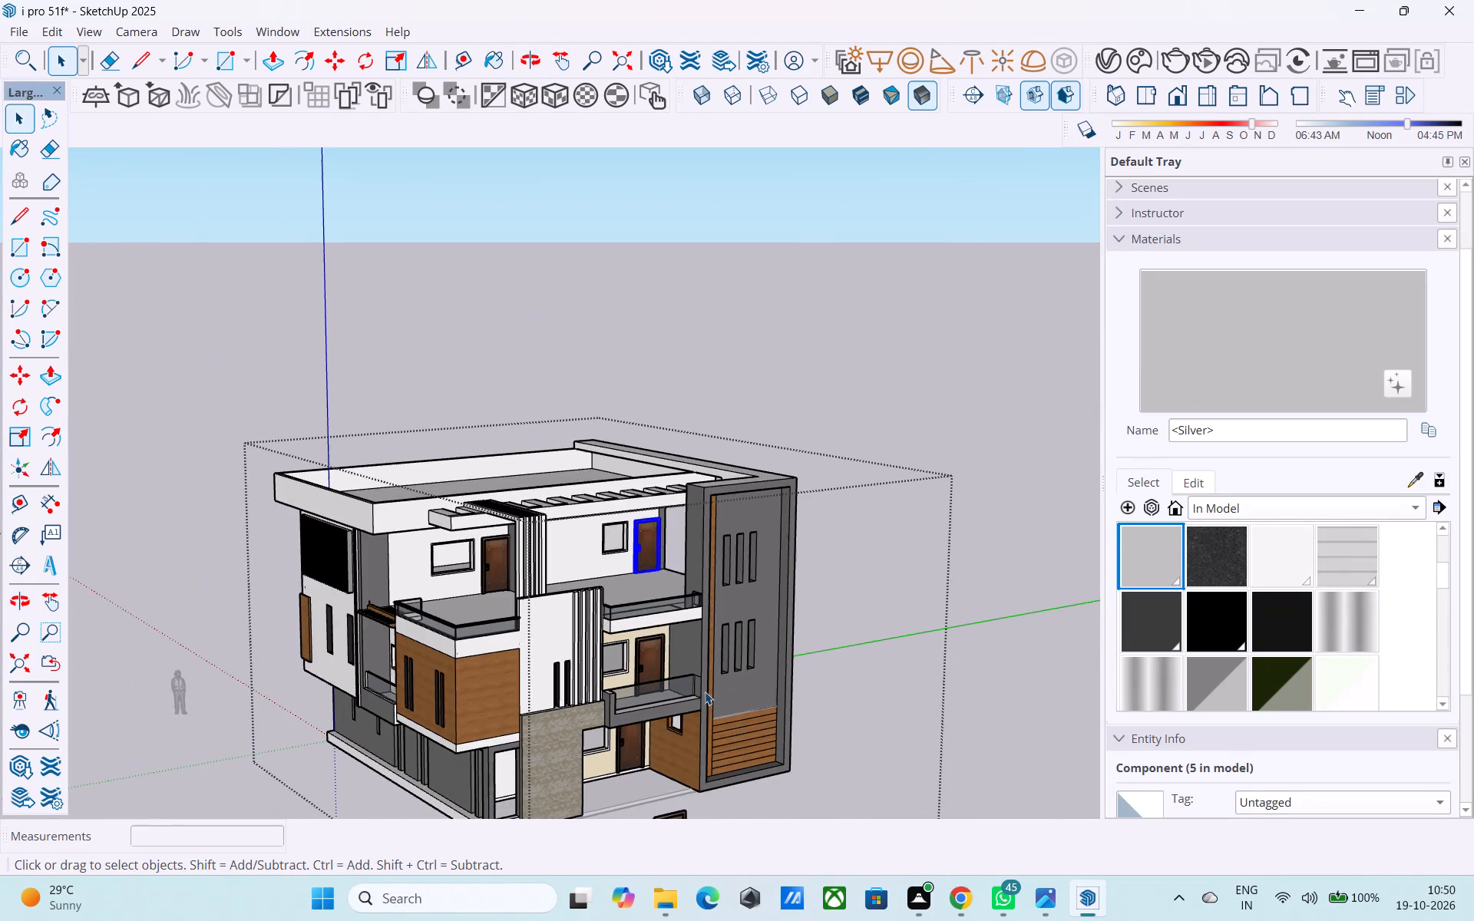
Examine the front and side facades from a low viewpoint for surfaces that still need a material.
middle_drag(610, 697, 708, 622)
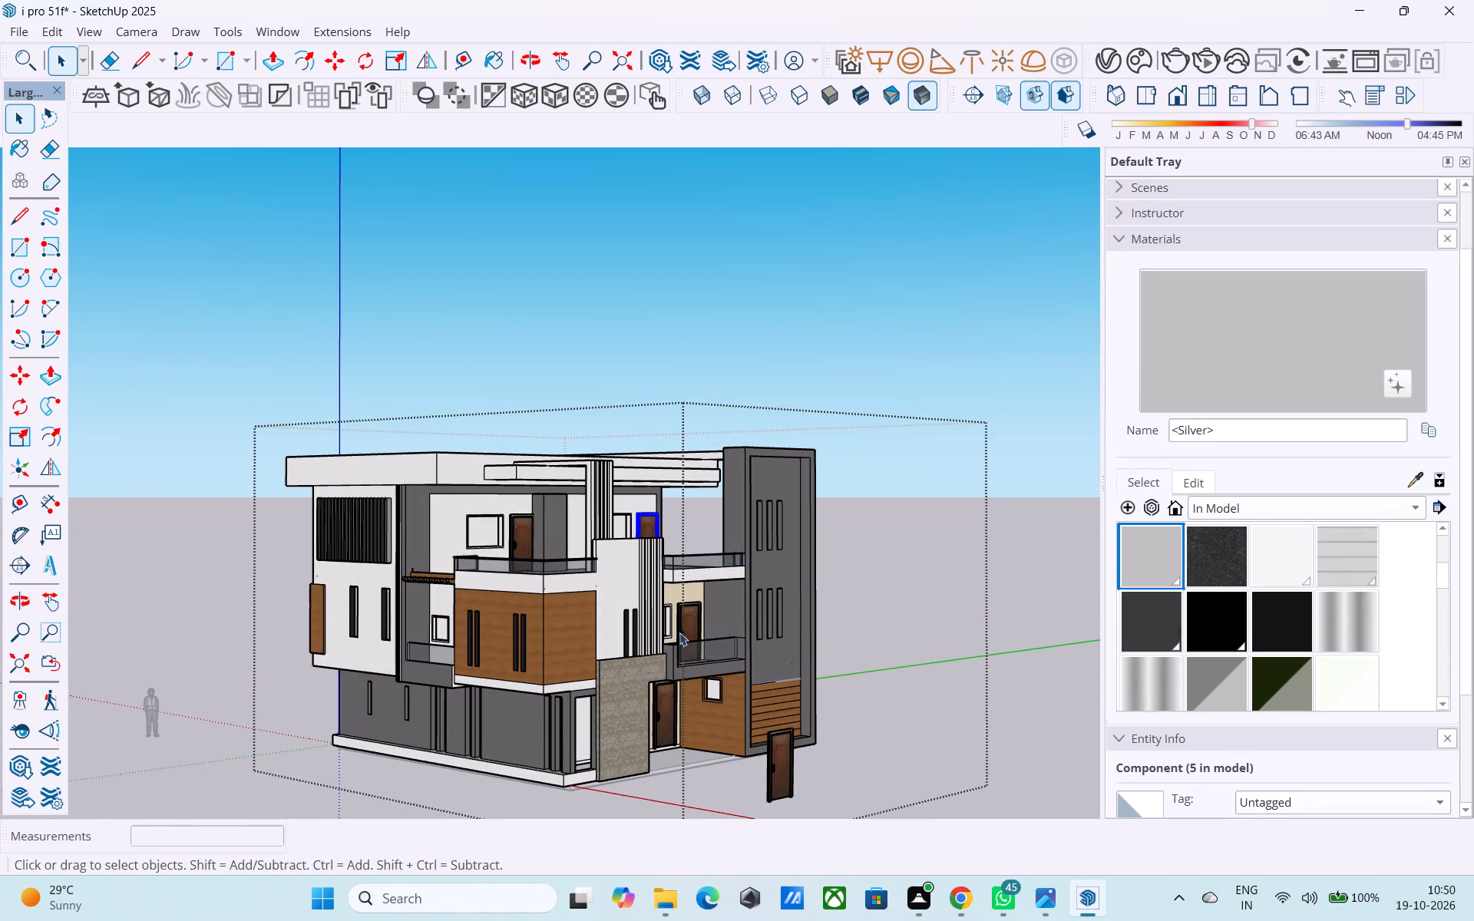
scroll(714, 655, up, 3)
middle_drag(688, 676, 716, 617)
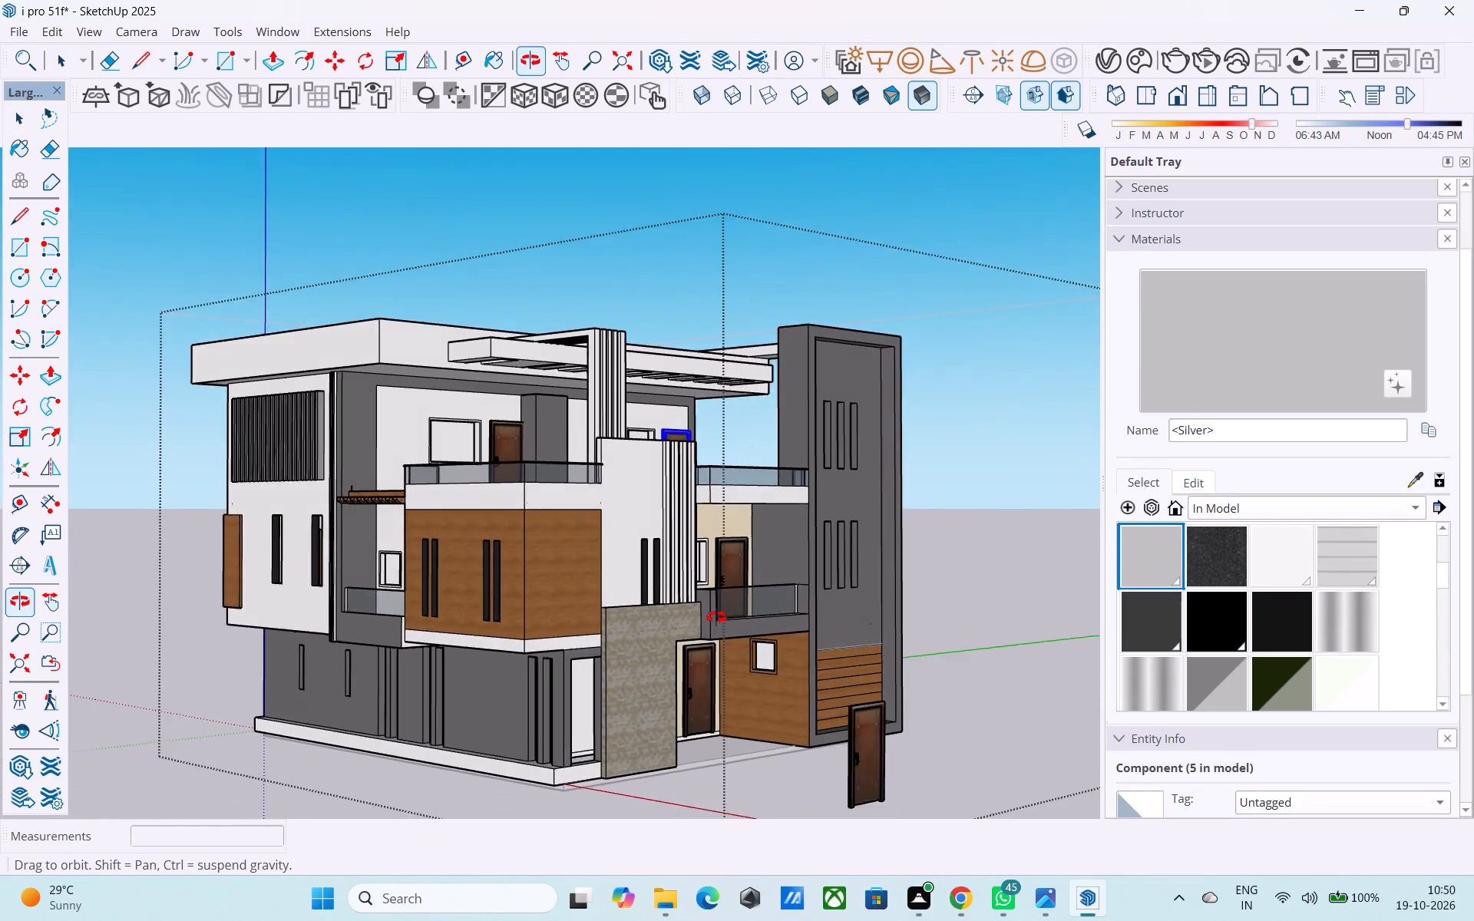
middle_drag(716, 617, 664, 598)
middle_drag(623, 609, 701, 593)
shift+middle_drag(669, 596, 716, 588)
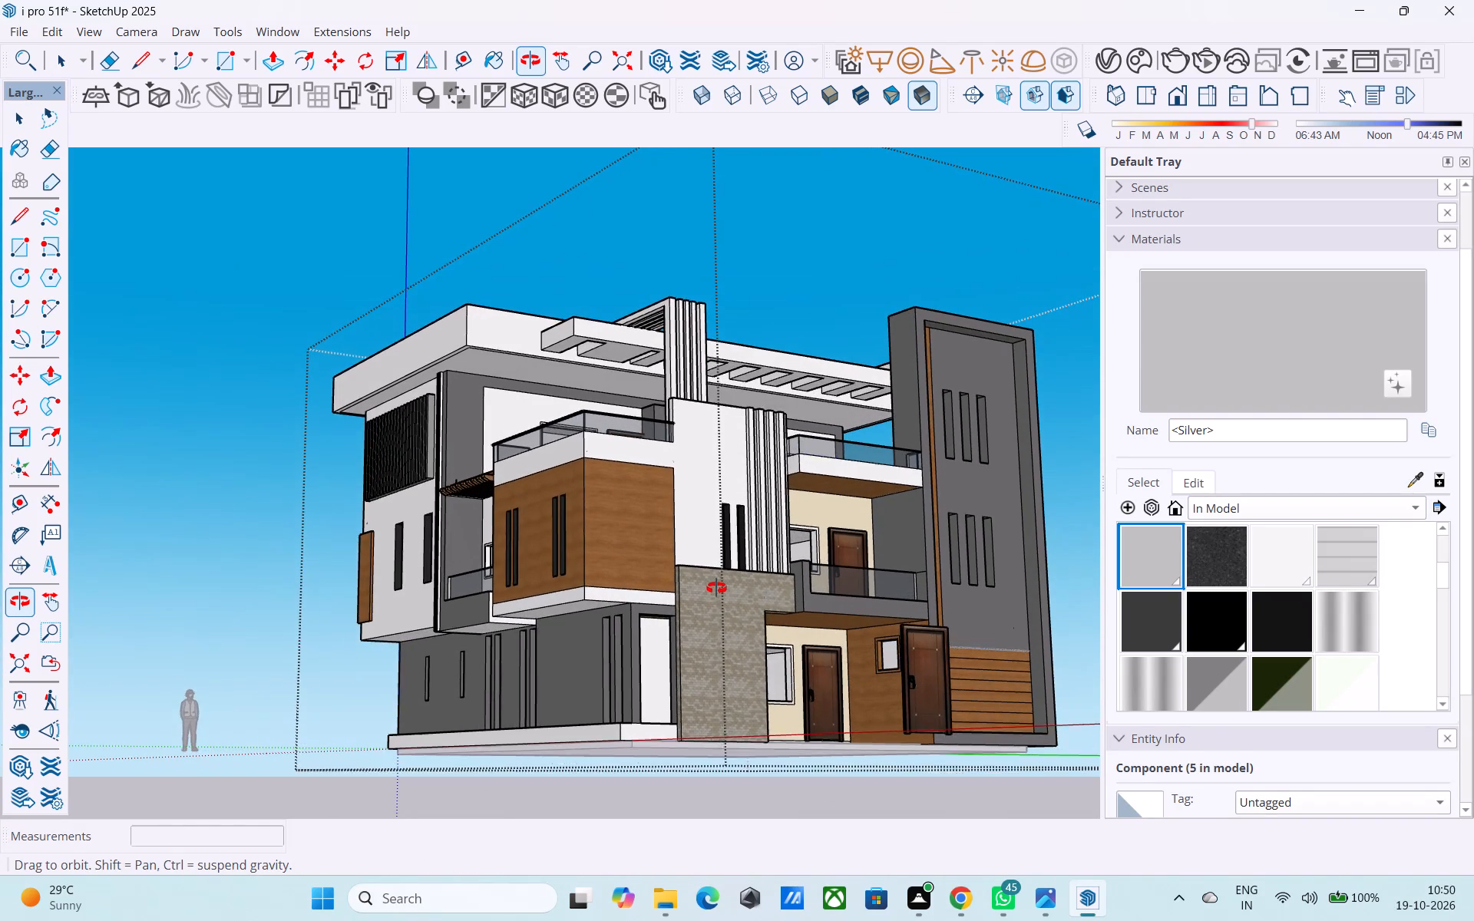
shift+middle_drag(716, 588, 719, 589)
scroll(719, 589, up, 2)
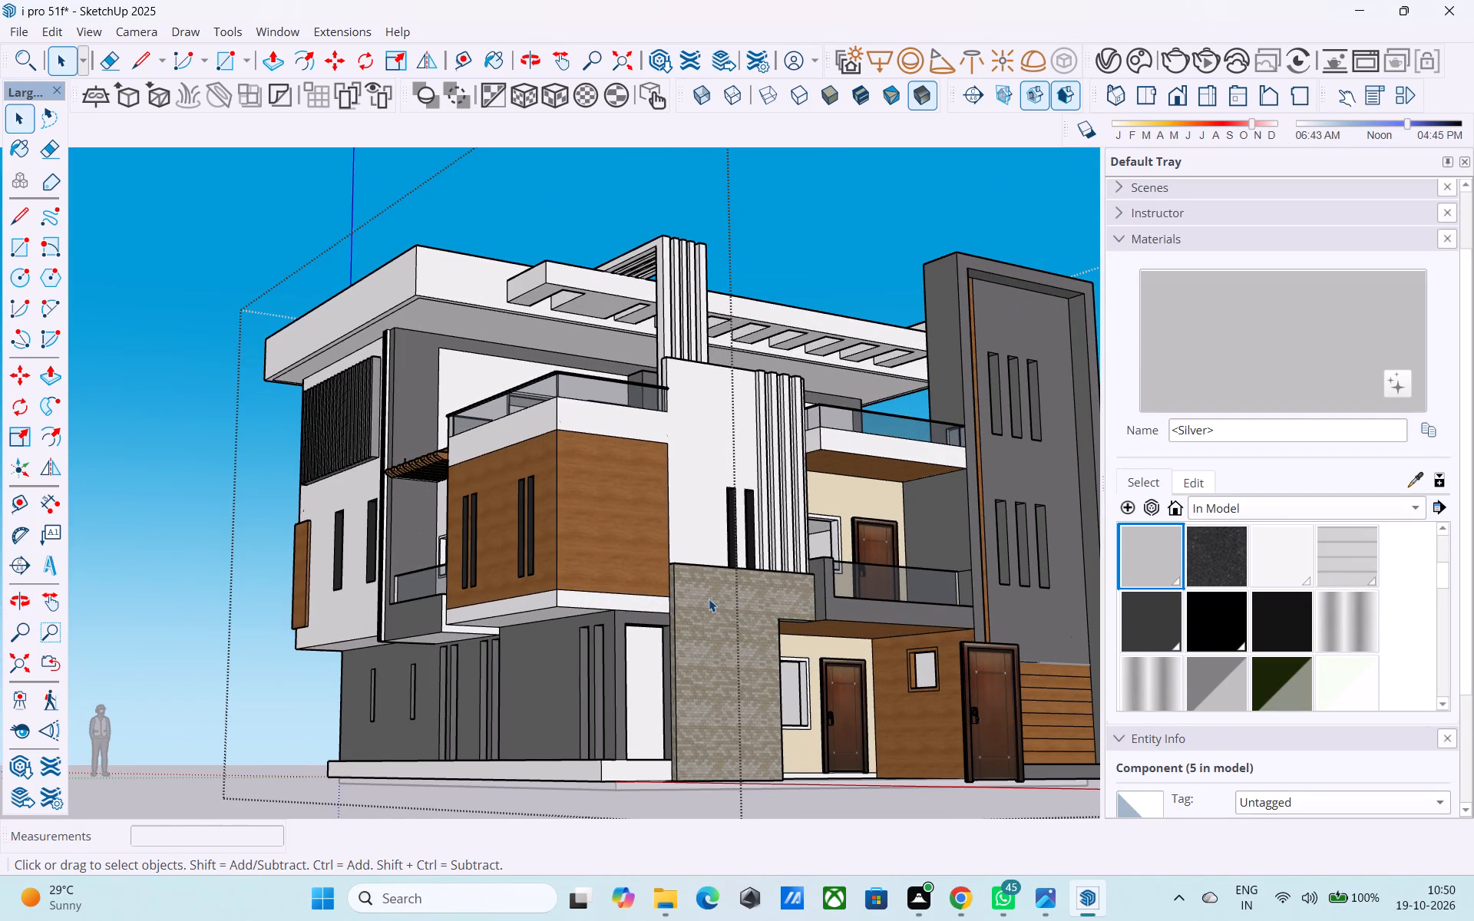
middle_drag(709, 599, 712, 608)
scroll(623, 668, up, 4)
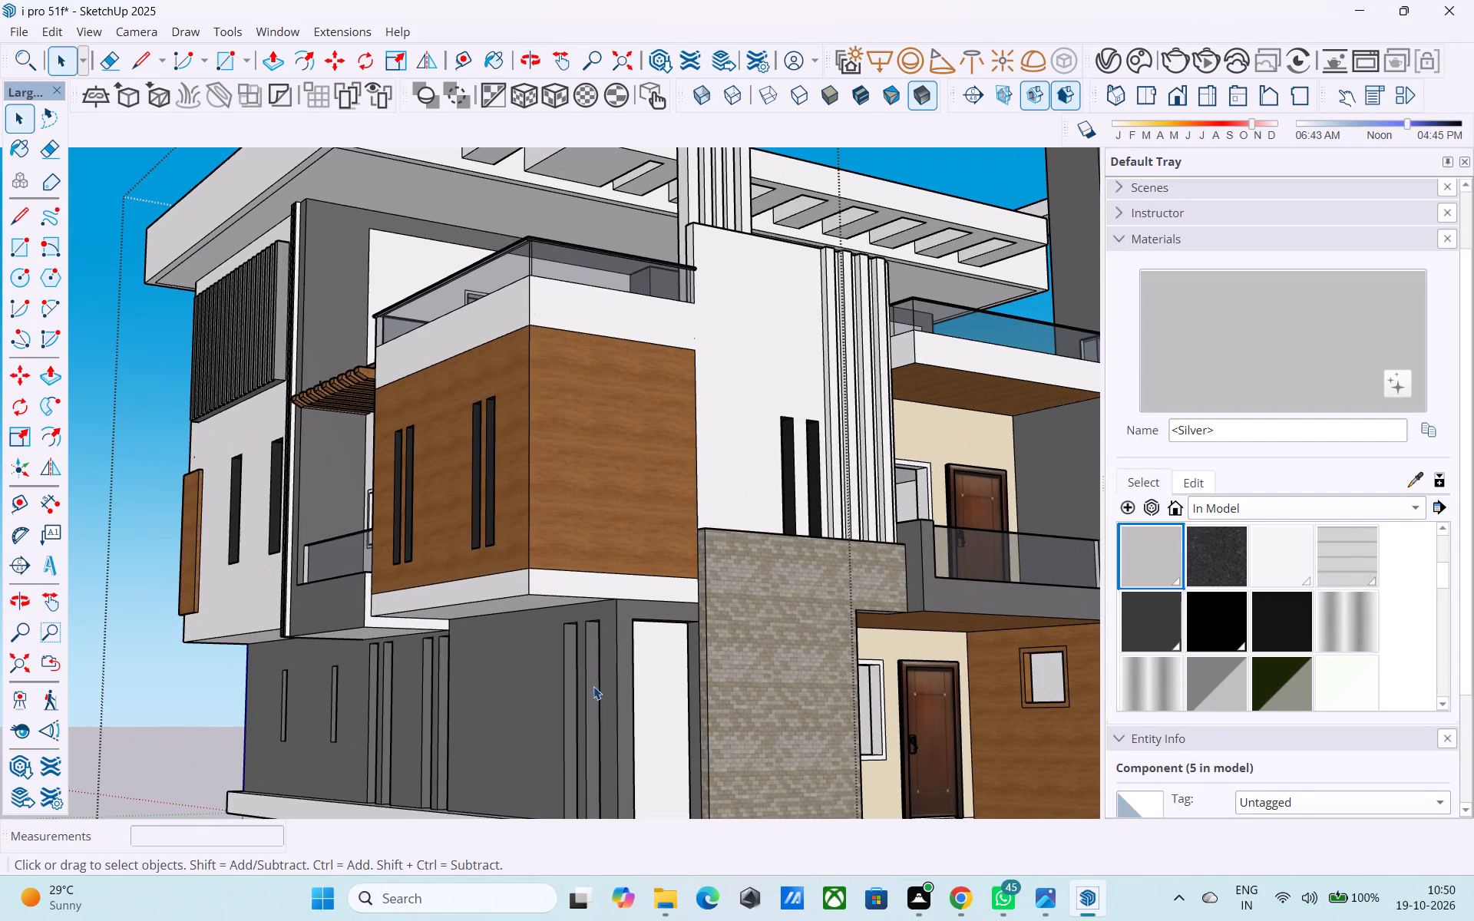
Paint the inner faces of the two tall ground-floor slots beside the house corner with the black [Color_009]1 material.
click(1203, 625)
scroll(582, 683, up, 7)
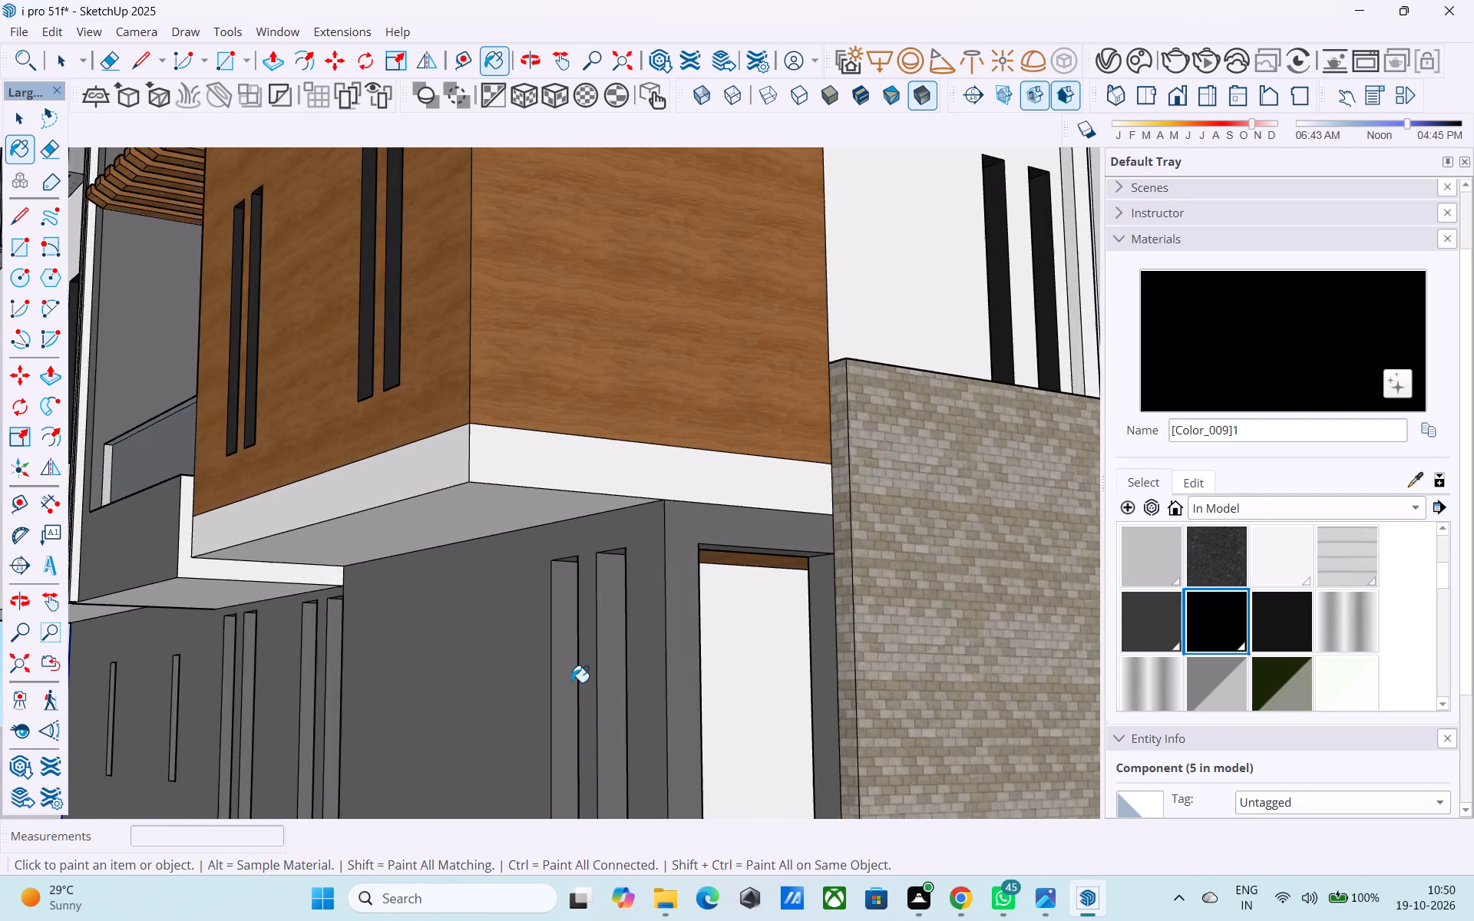
scroll(571, 682, up, 3)
click(571, 682)
click(630, 665)
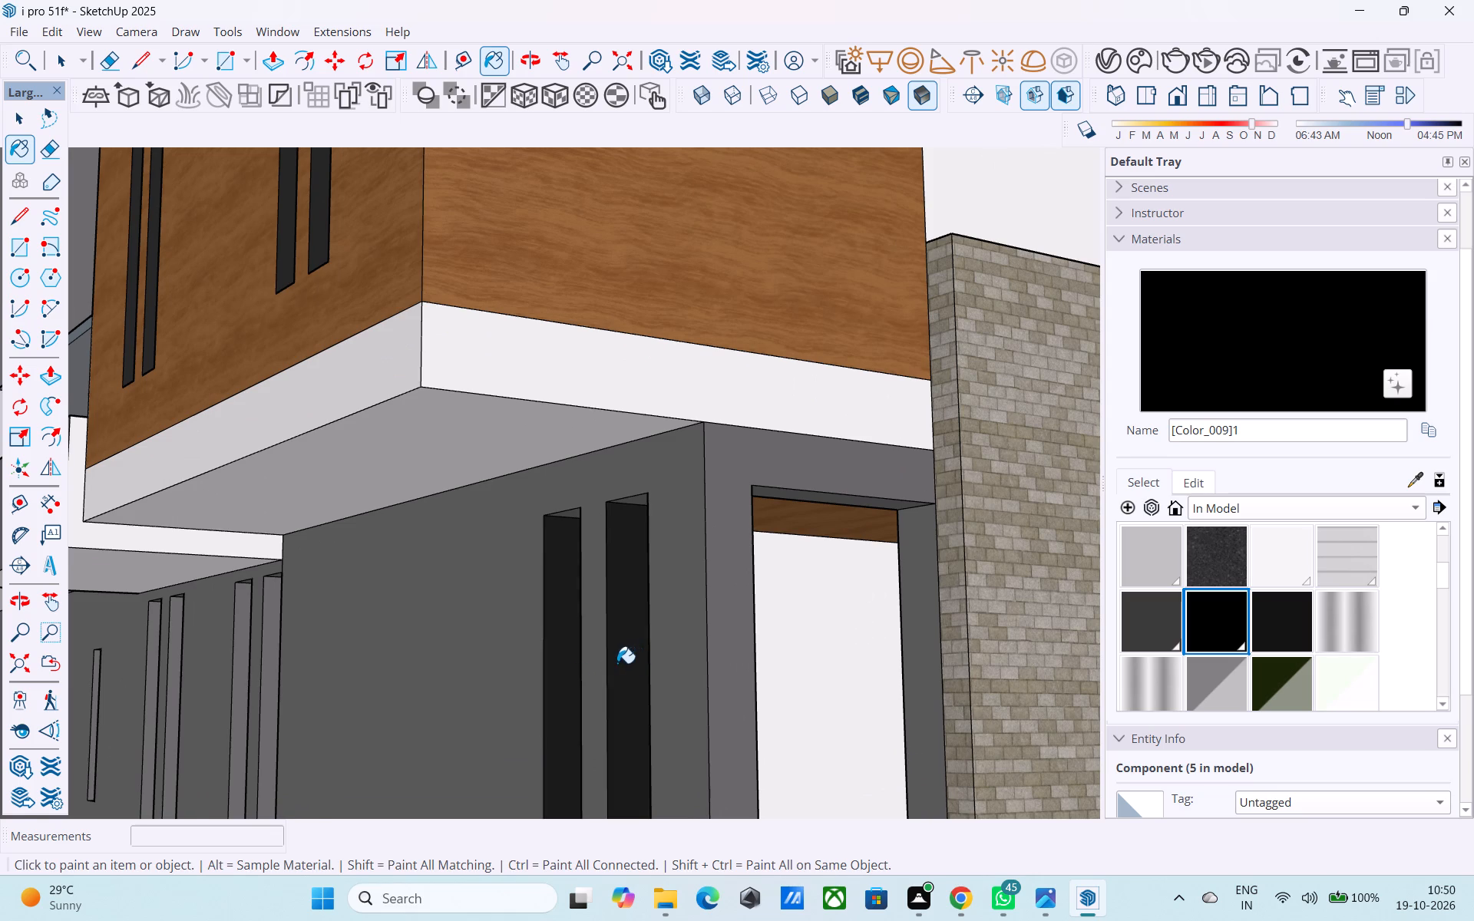
Paint the inner side faces of the six remaining ground-floor slots along the side wall with [Color_009]1.
scroll(617, 663, down, 2)
shift+middle_drag(401, 706, 658, 599)
scroll(382, 637, up, 4)
click(395, 636)
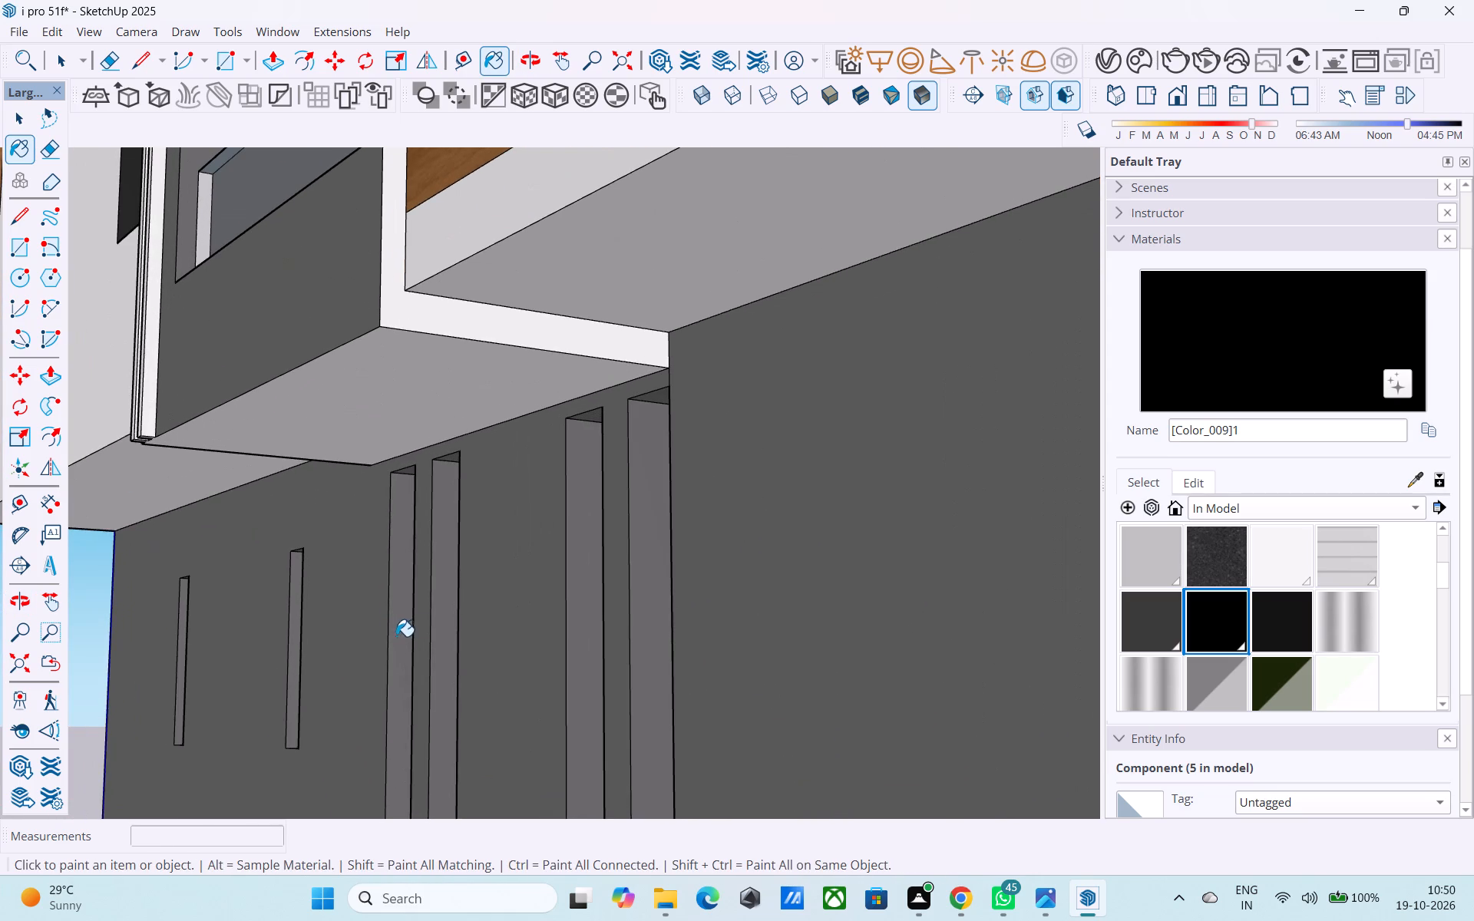
click(452, 616)
click(594, 581)
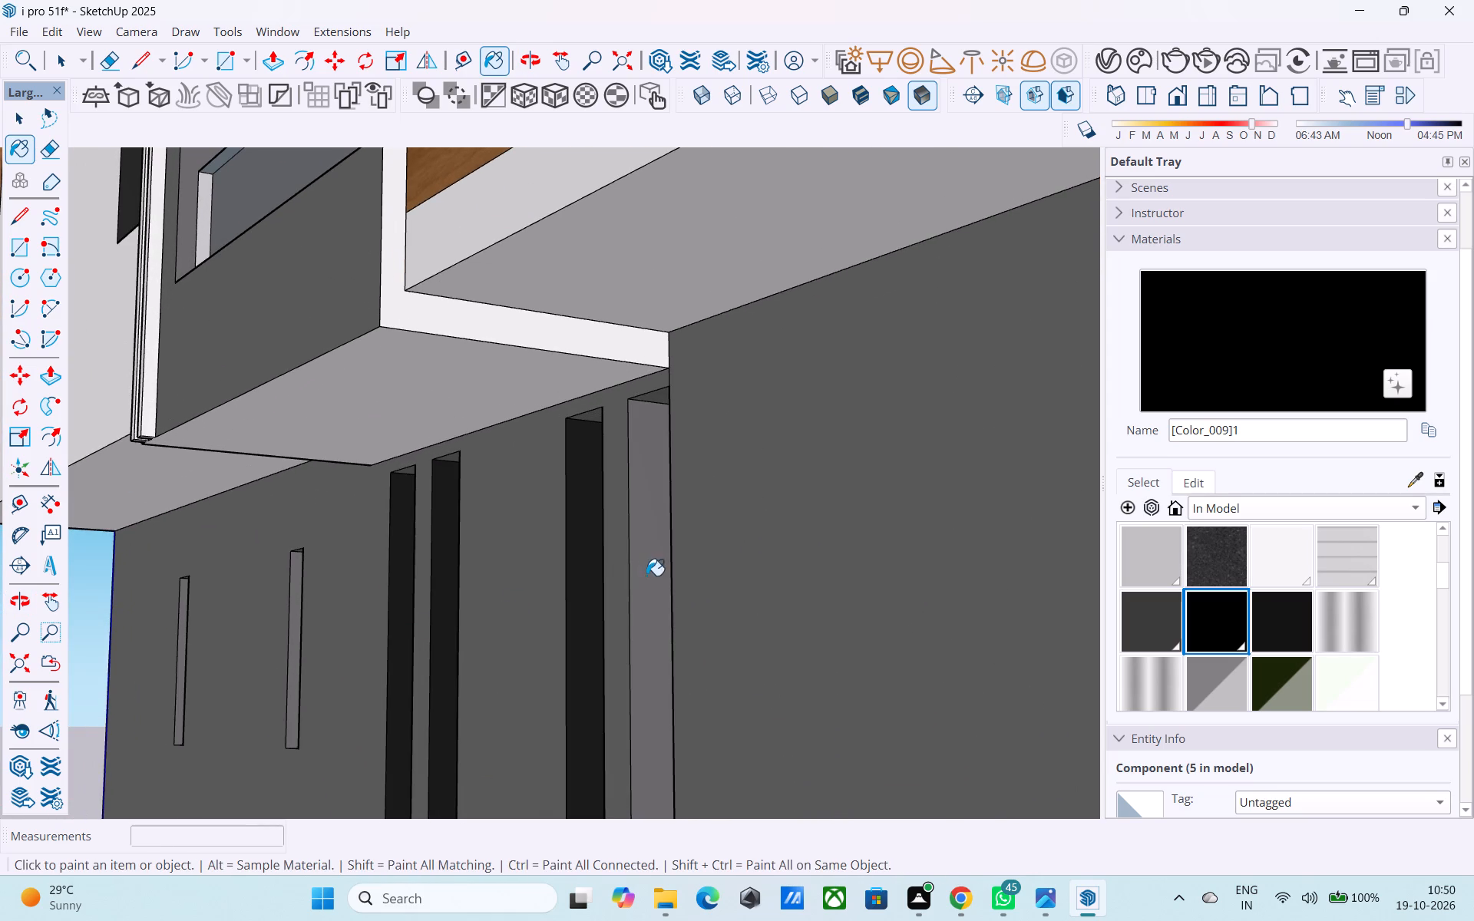
click(657, 573)
scroll(332, 606, up, 4)
click(279, 605)
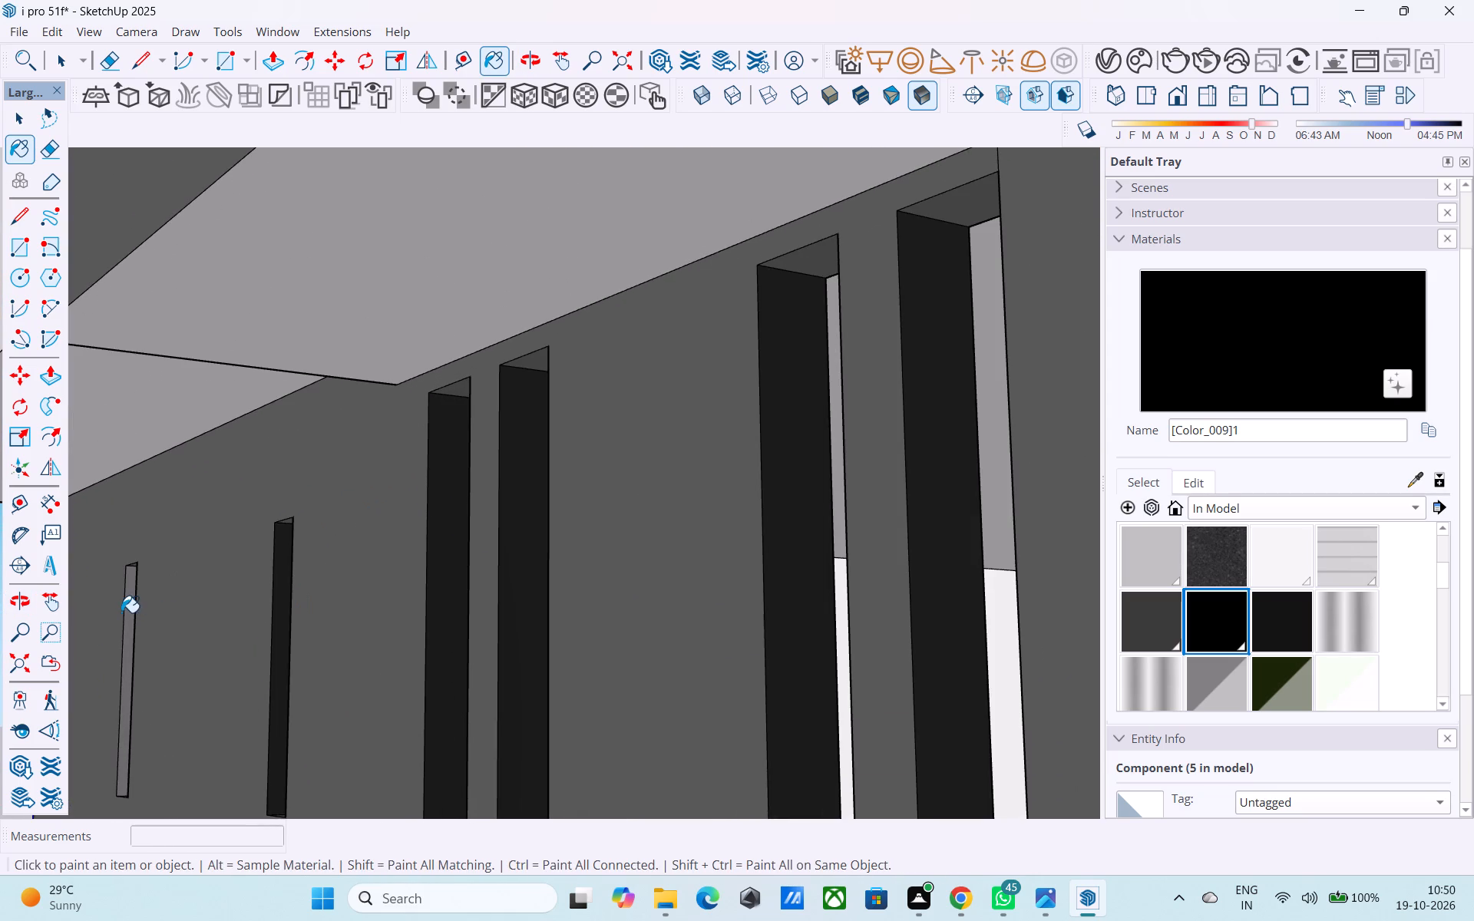
click(128, 612)
Paint the underside of the small side balcony with the black [Color_009]1 material.
scroll(135, 594, down, 16)
middle_drag(325, 625, 339, 666)
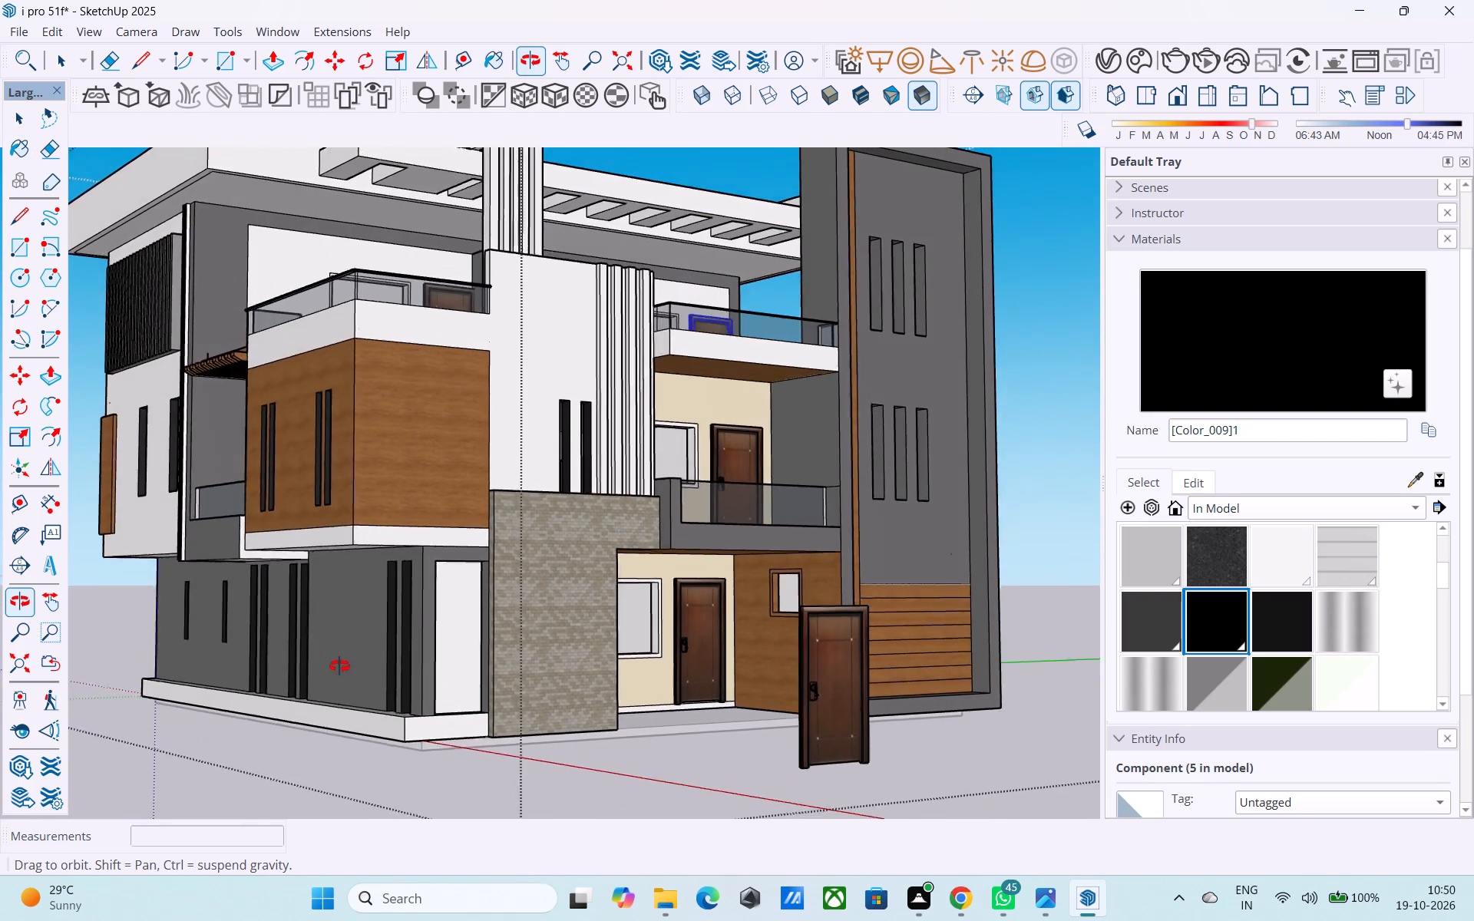
middle_drag(339, 666, 385, 670)
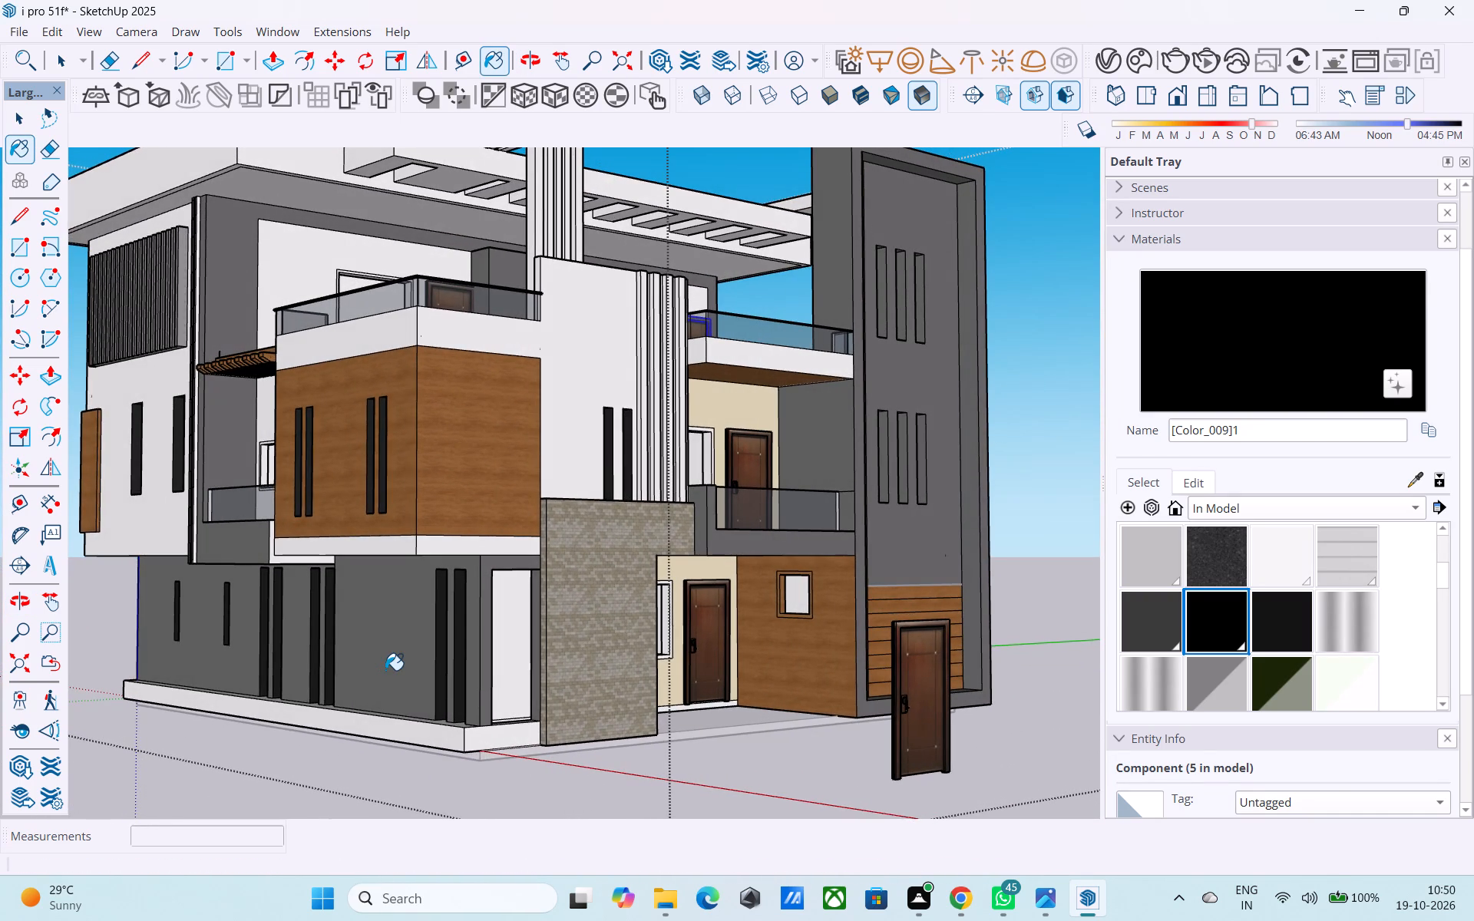
shift+middle_drag(385, 670, 587, 649)
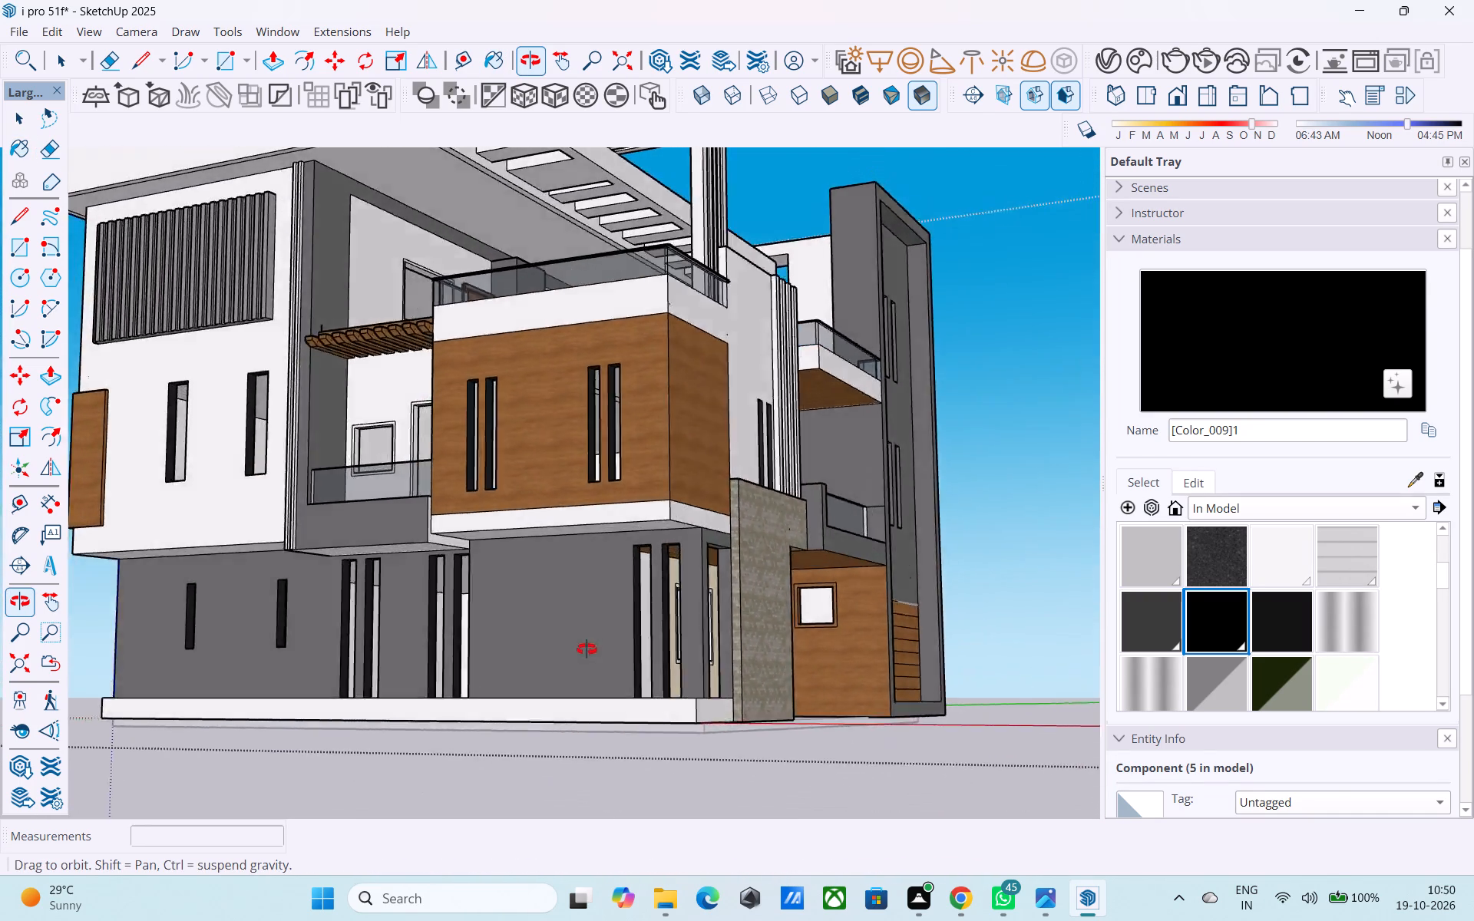
shift+middle_drag(587, 649, 709, 596)
scroll(474, 520, up, 6)
click(570, 464)
Paint the opposite inner side faces of the four tall slots beneath the side balcony with [Color_009]1.
scroll(502, 551, down, 3)
shift+middle_drag(502, 551, 25, 696)
shift+middle_drag(207, 638, 300, 563)
shift+middle_drag(385, 601, 928, 644)
scroll(934, 642, up, 5)
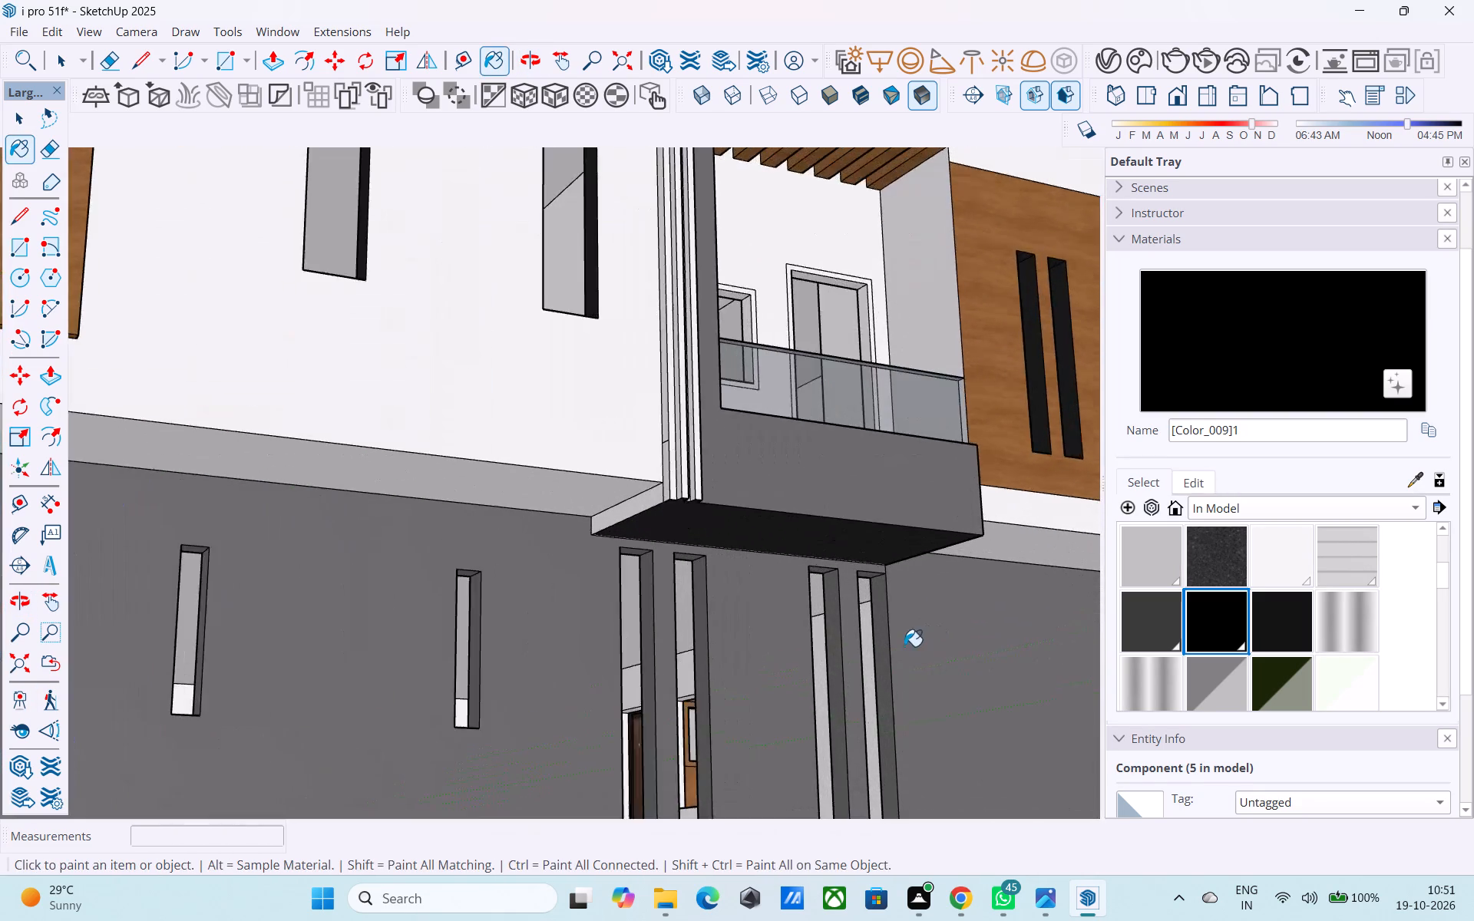
scroll(904, 646, up, 4)
click(874, 635)
shift+middle_drag(786, 646, 851, 617)
scroll(771, 601, up, 1)
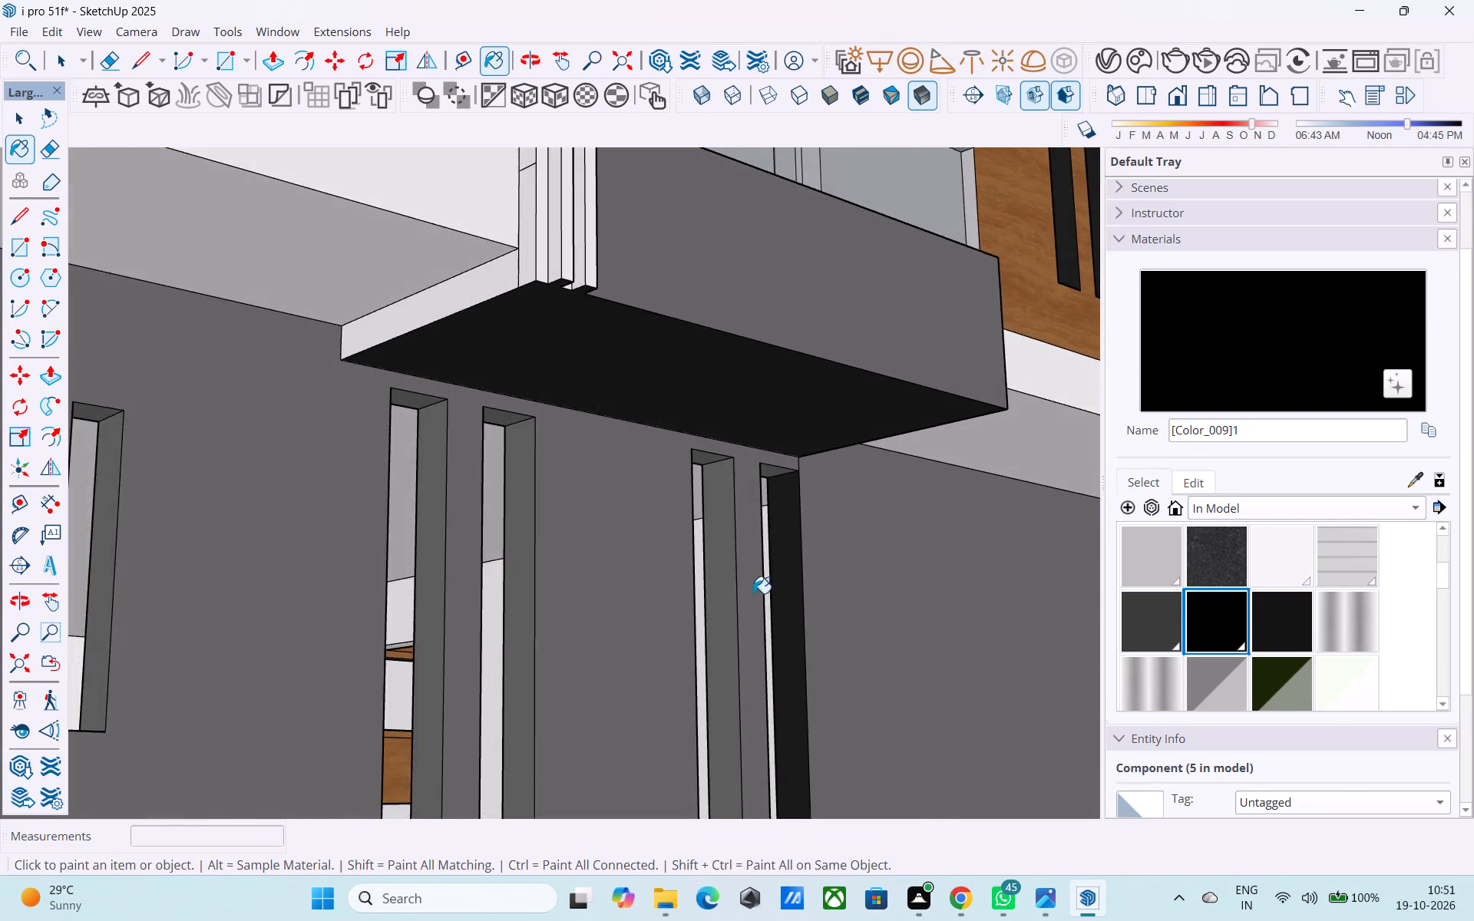
scroll(752, 592, up, 3)
click(727, 583)
middle_drag(709, 593, 800, 530)
click(523, 510)
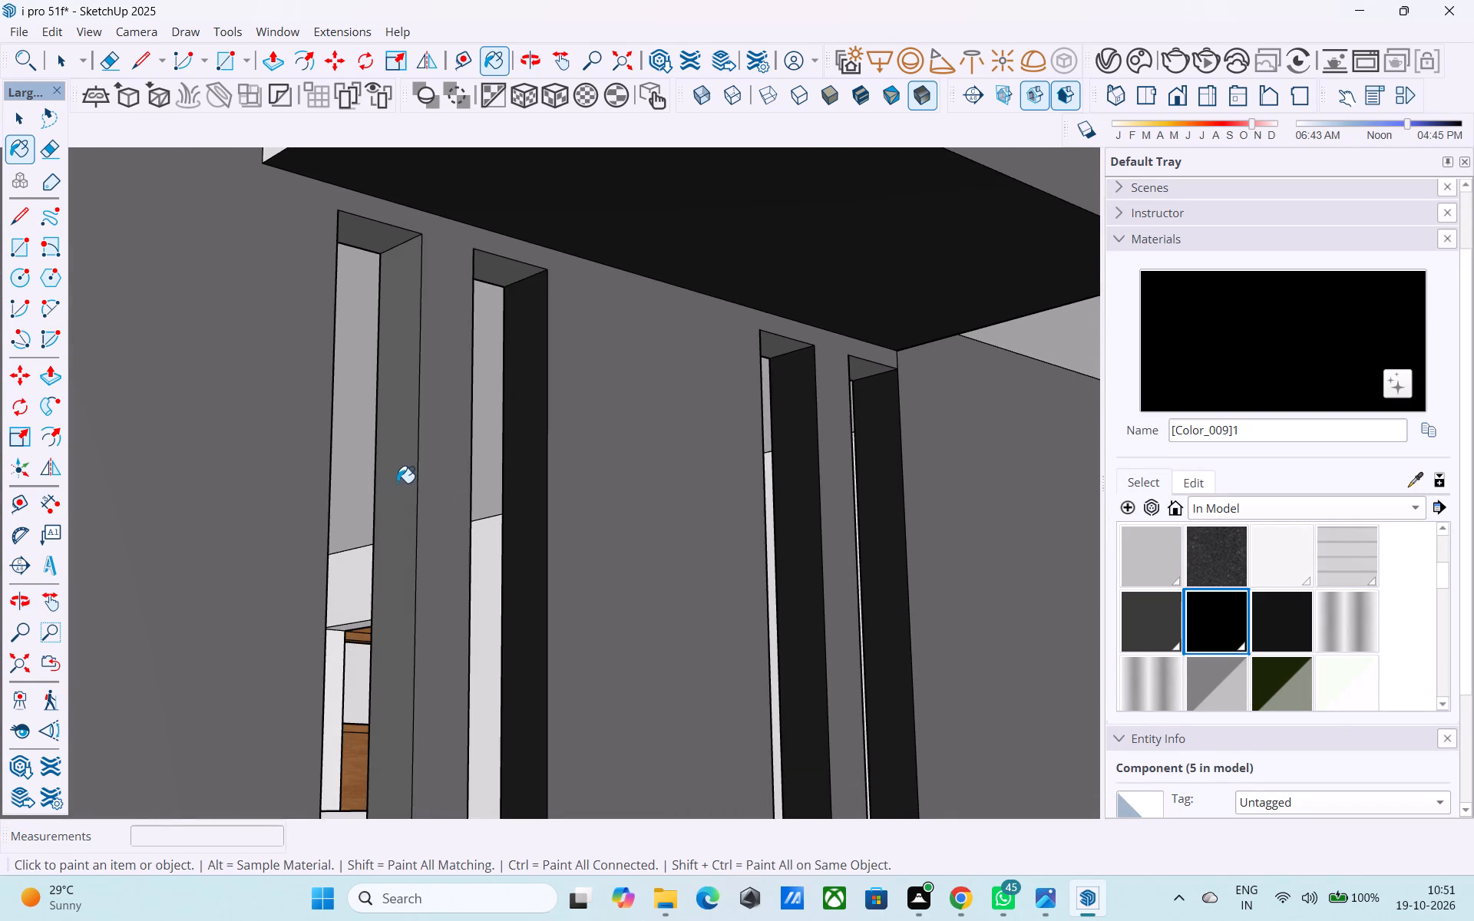
click(397, 483)
Paint the top inner faces of the four tall slots beneath the side balcony with [Color_009]1.
scroll(425, 492, down, 3)
shift+middle_drag(501, 591, 470, 472)
scroll(474, 424, up, 4)
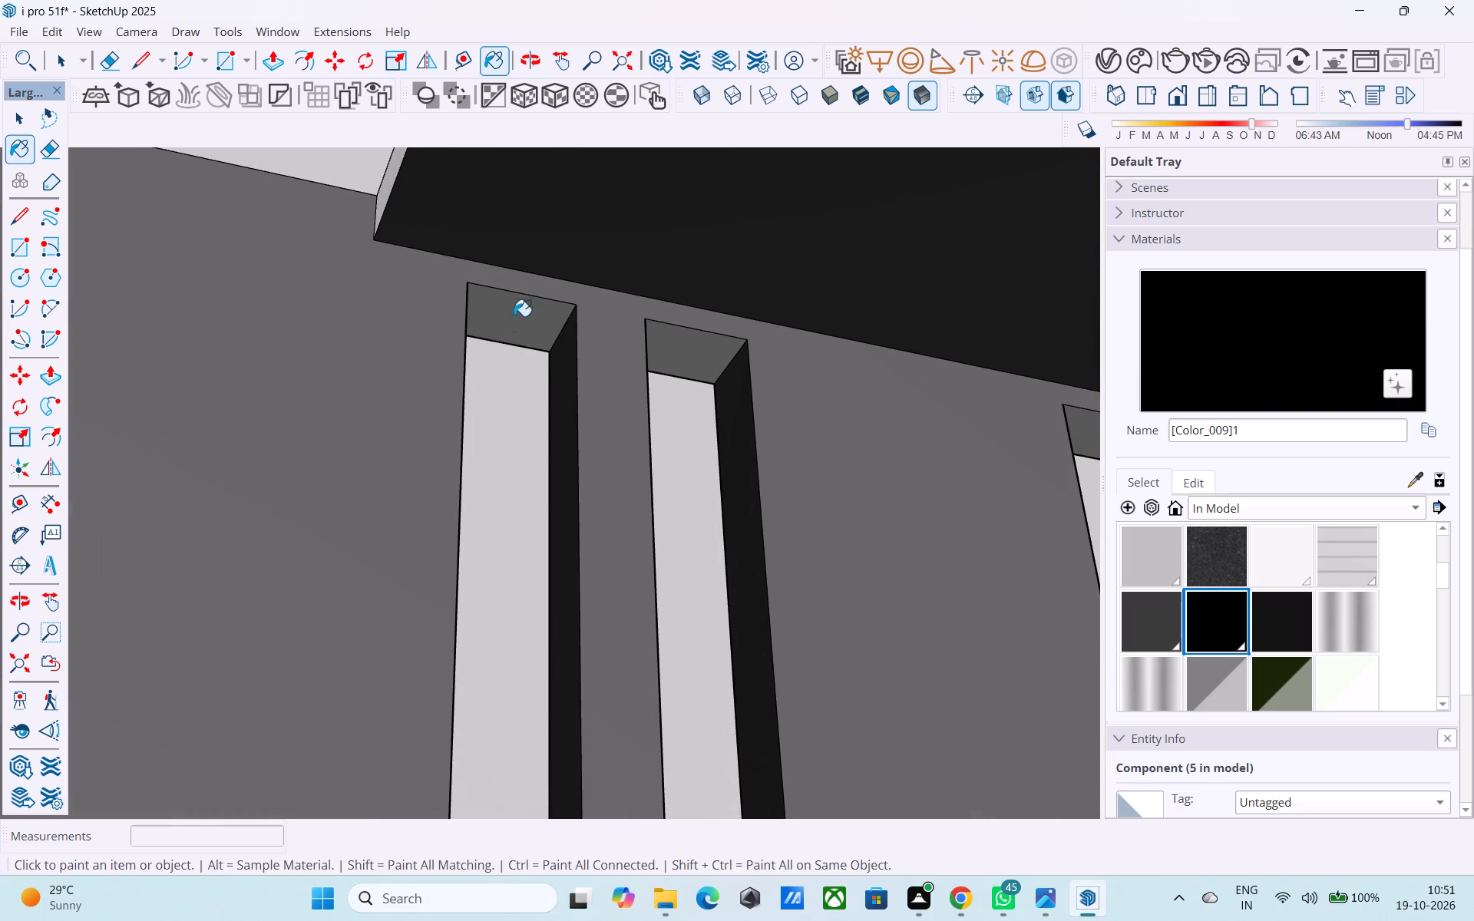
click(516, 311)
click(673, 350)
scroll(672, 354, down, 4)
shift+middle_drag(645, 394, 19, 421)
scroll(214, 488, up, 5)
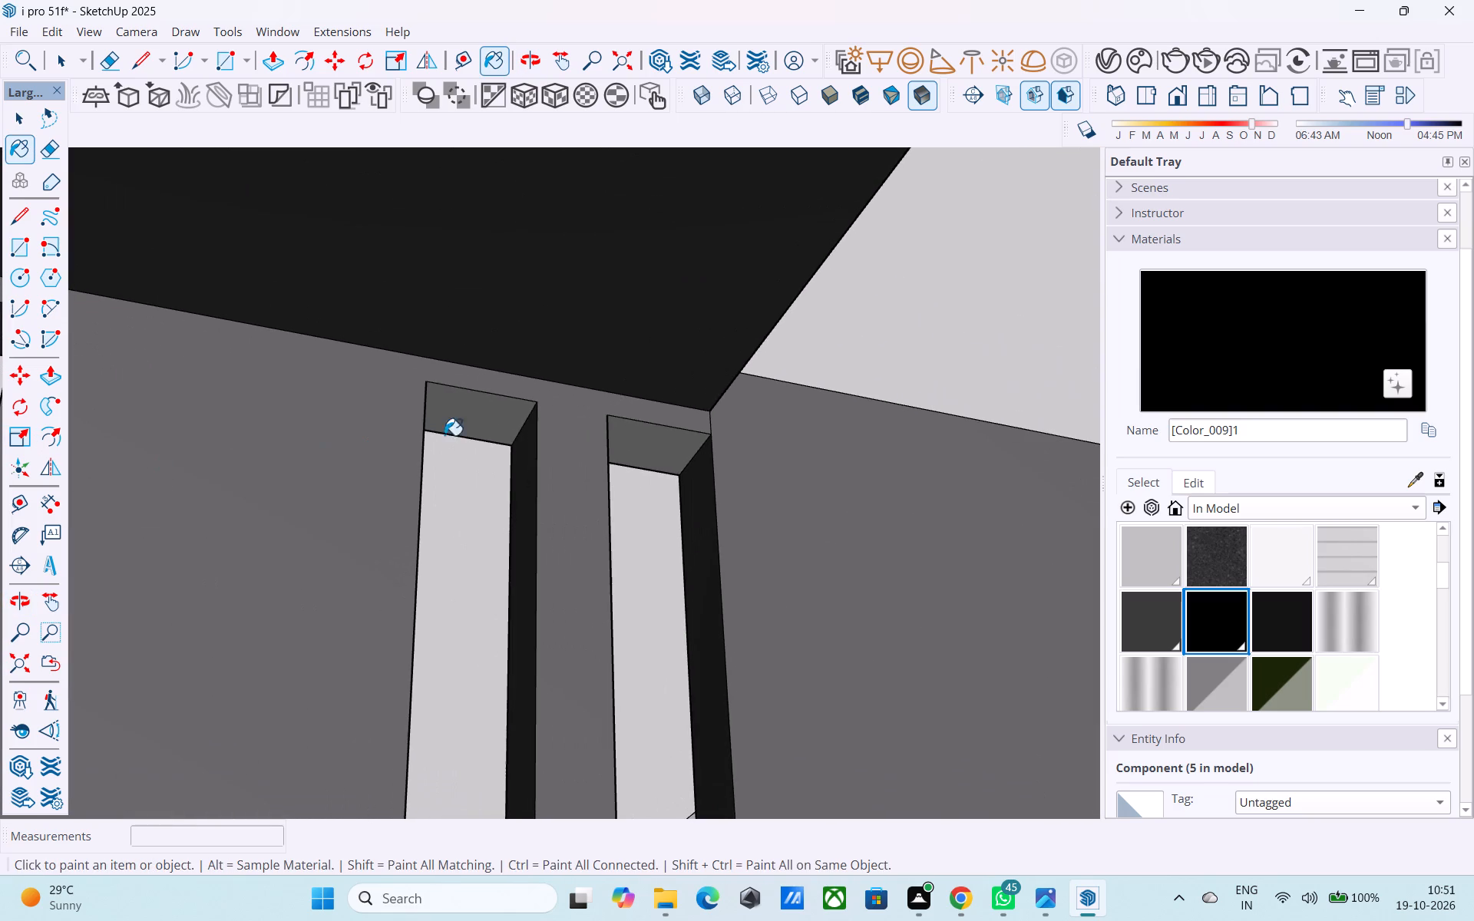
click(480, 410)
click(646, 430)
Inspect the side facade's slots from below and above for inner faces that still need paint.
scroll(656, 353, down, 17)
middle_drag(594, 423, 558, 536)
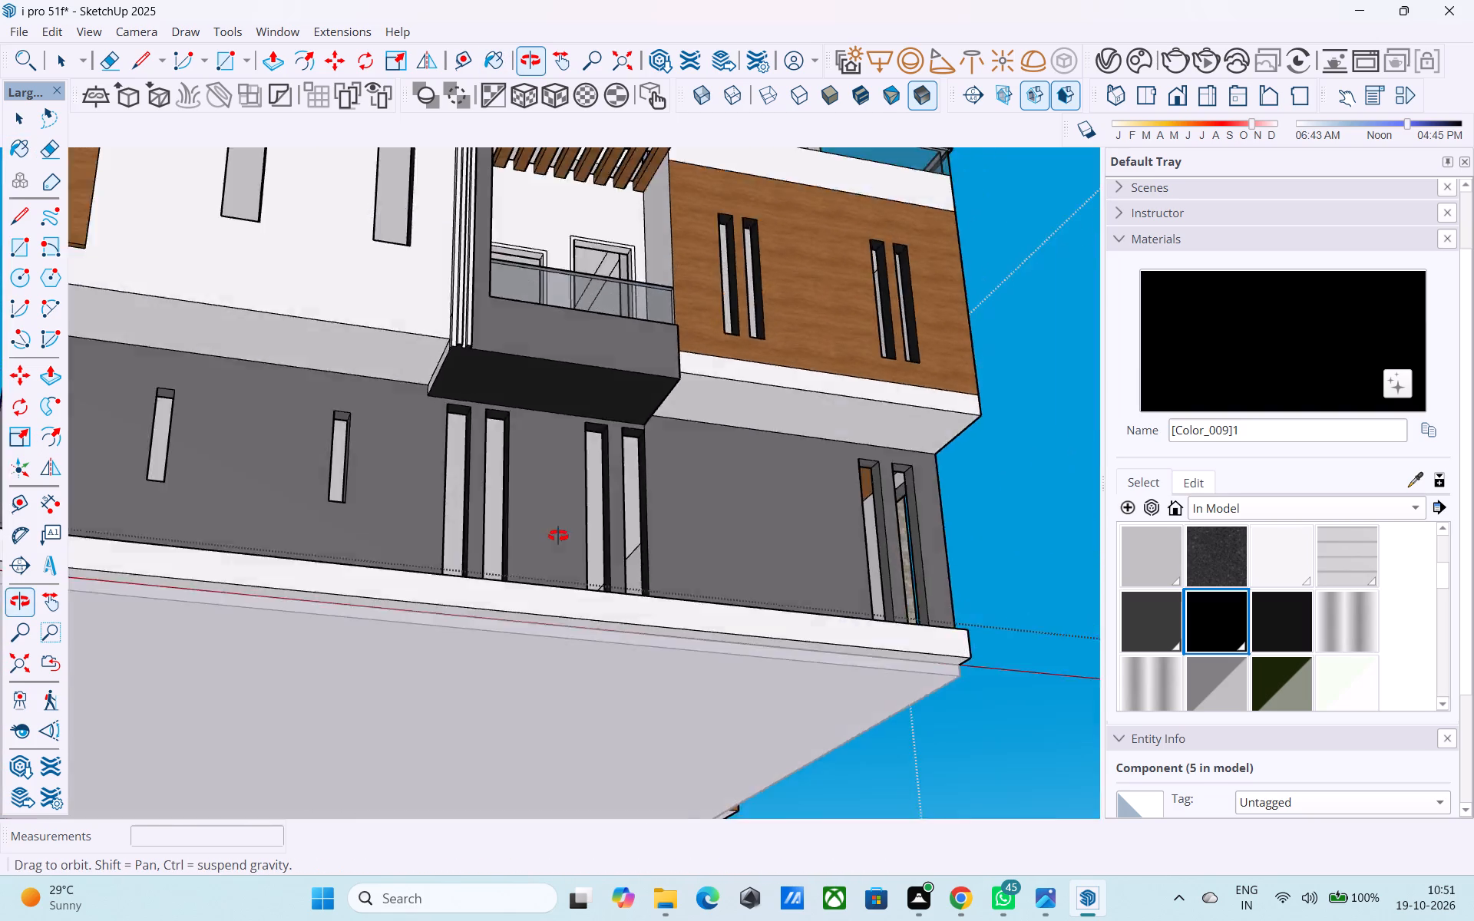
middle_drag(558, 536, 522, 467)
scroll(496, 705, up, 2)
shift+middle_drag(494, 705, 491, 556)
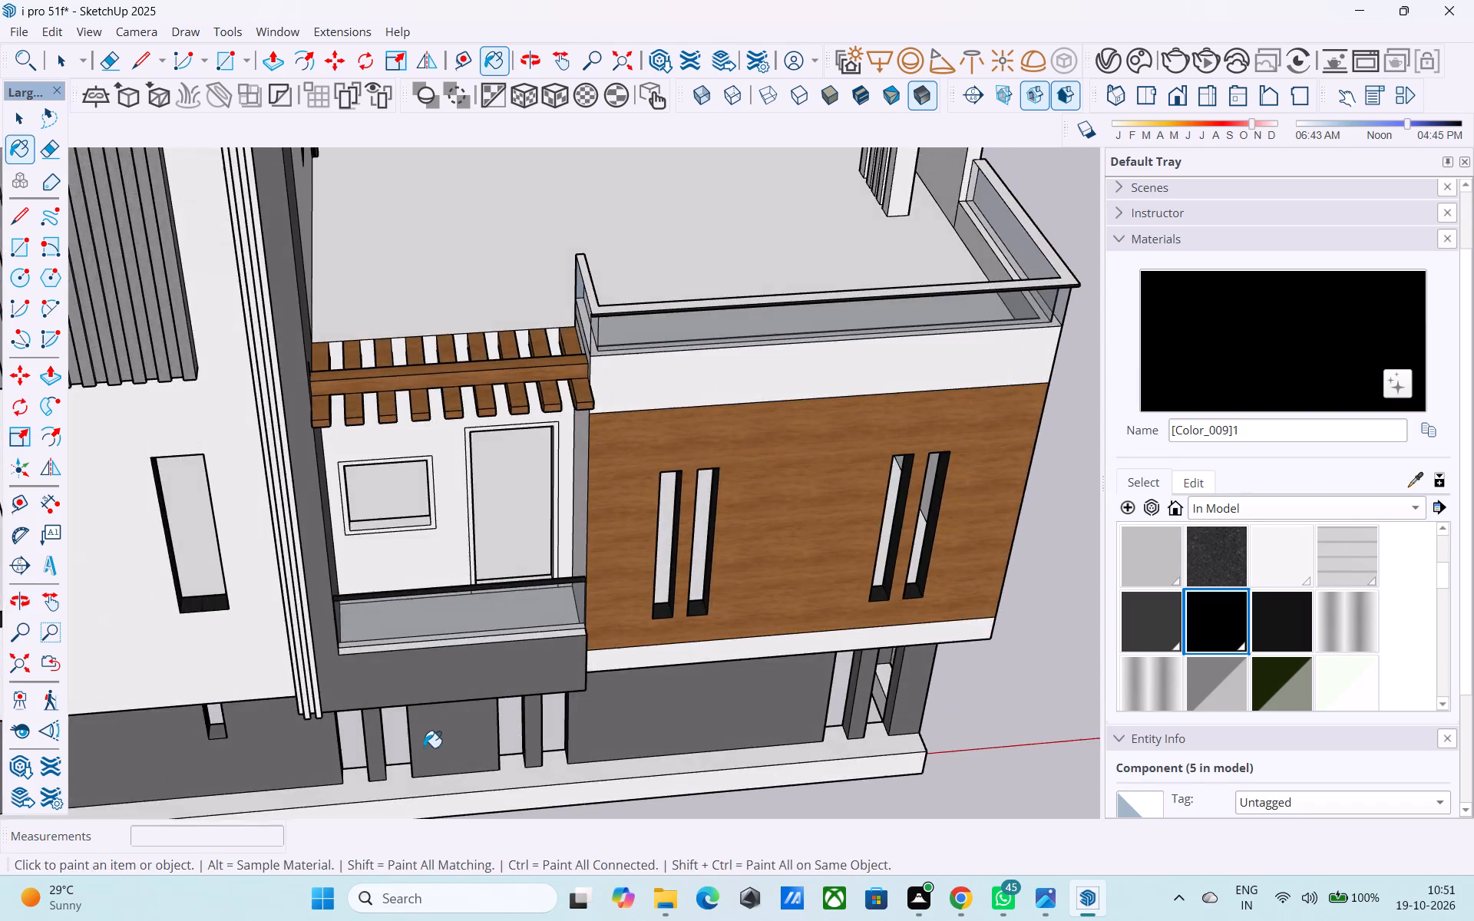
scroll(417, 757, up, 3)
shift+middle_drag(411, 752, 448, 484)
scroll(424, 560, up, 10)
scroll(343, 518, down, 10)
shift+middle_drag(763, 579, 382, 381)
scroll(373, 356, down, 3)
Paint the unpainted inner side faces of the two short ground-floor slots near the rear corner with [Color_009]1.
shift+middle_drag(382, 399, 864, 560)
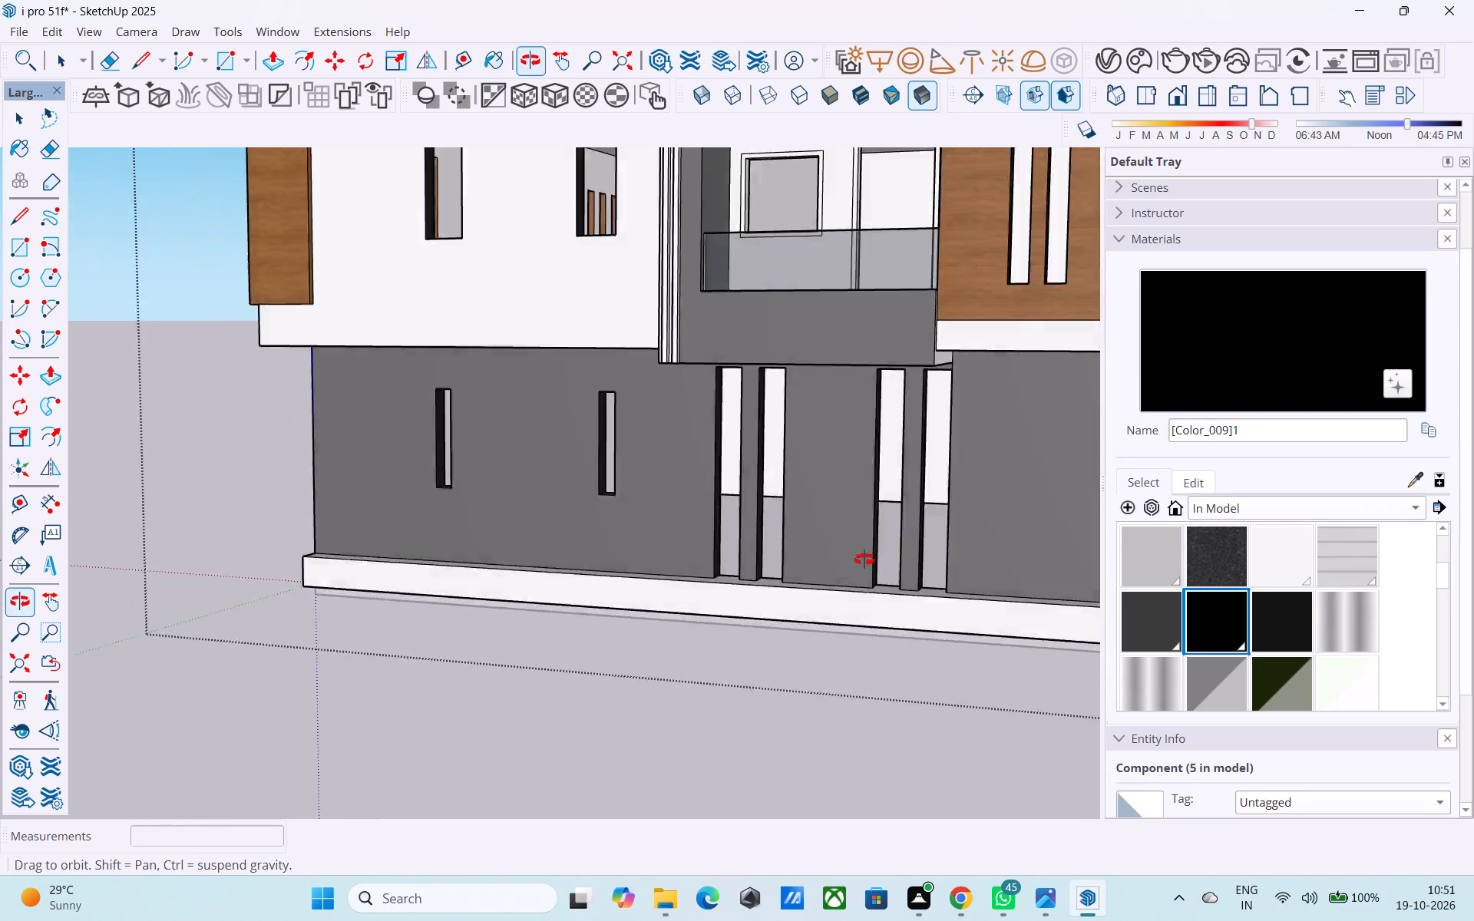
shift+middle_drag(864, 560, 1152, 558)
scroll(960, 490, up, 7)
click(764, 408)
shift+middle_drag(783, 433, 521, 528)
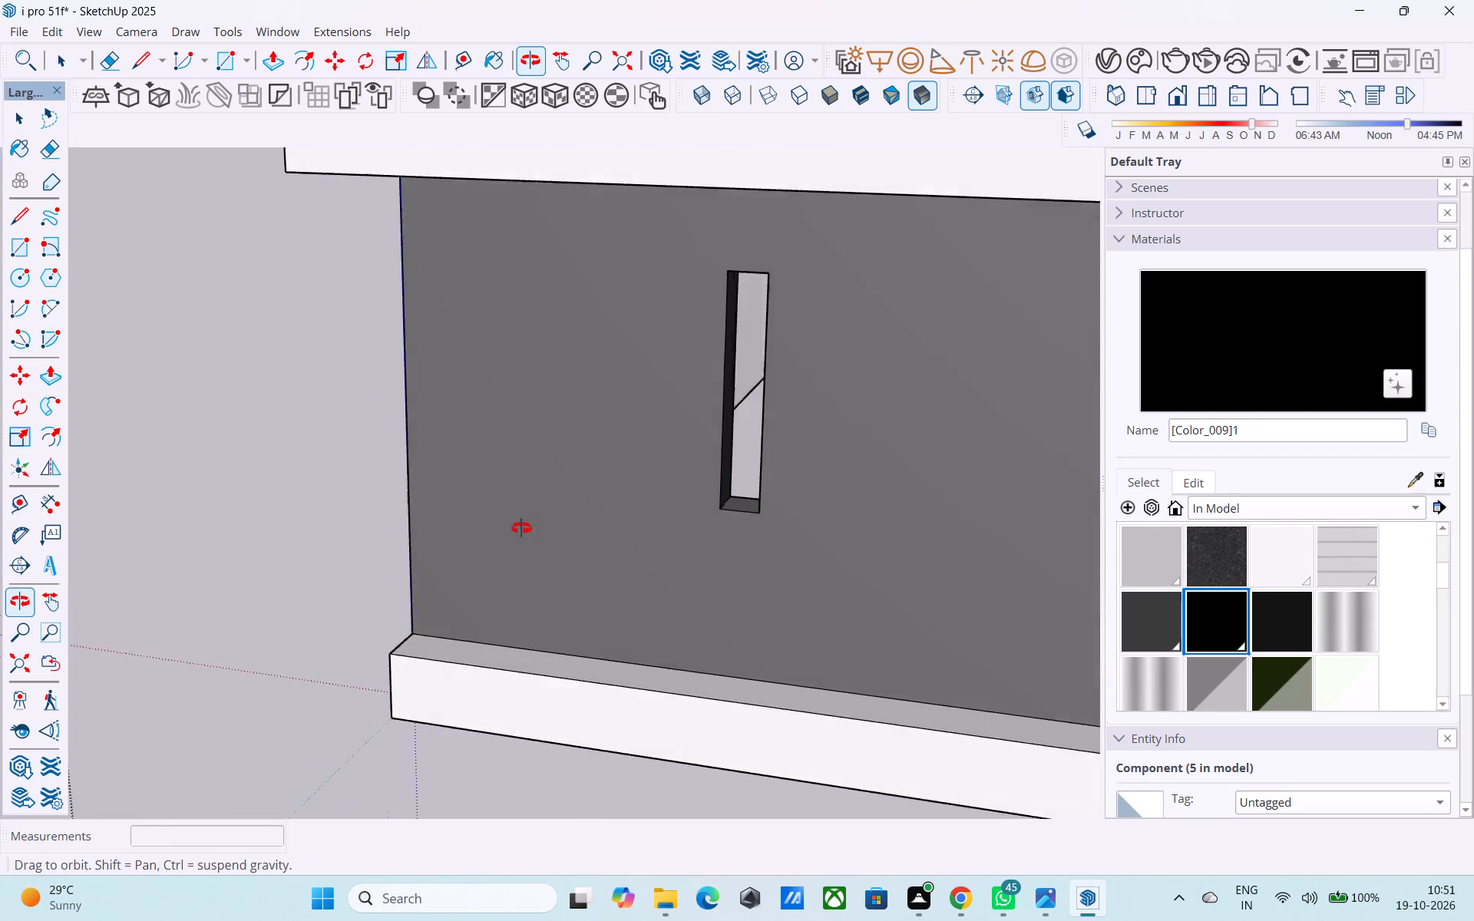
shift+middle_drag(521, 528, 1085, 527)
scroll(616, 446, up, 2)
click(581, 401)
Paint the bottom inner faces of the two short ground-floor slots with [Color_009]1.
scroll(581, 403, down, 1)
middle_drag(569, 443, 553, 563)
click(577, 456)
shift+middle_drag(645, 421, 446, 548)
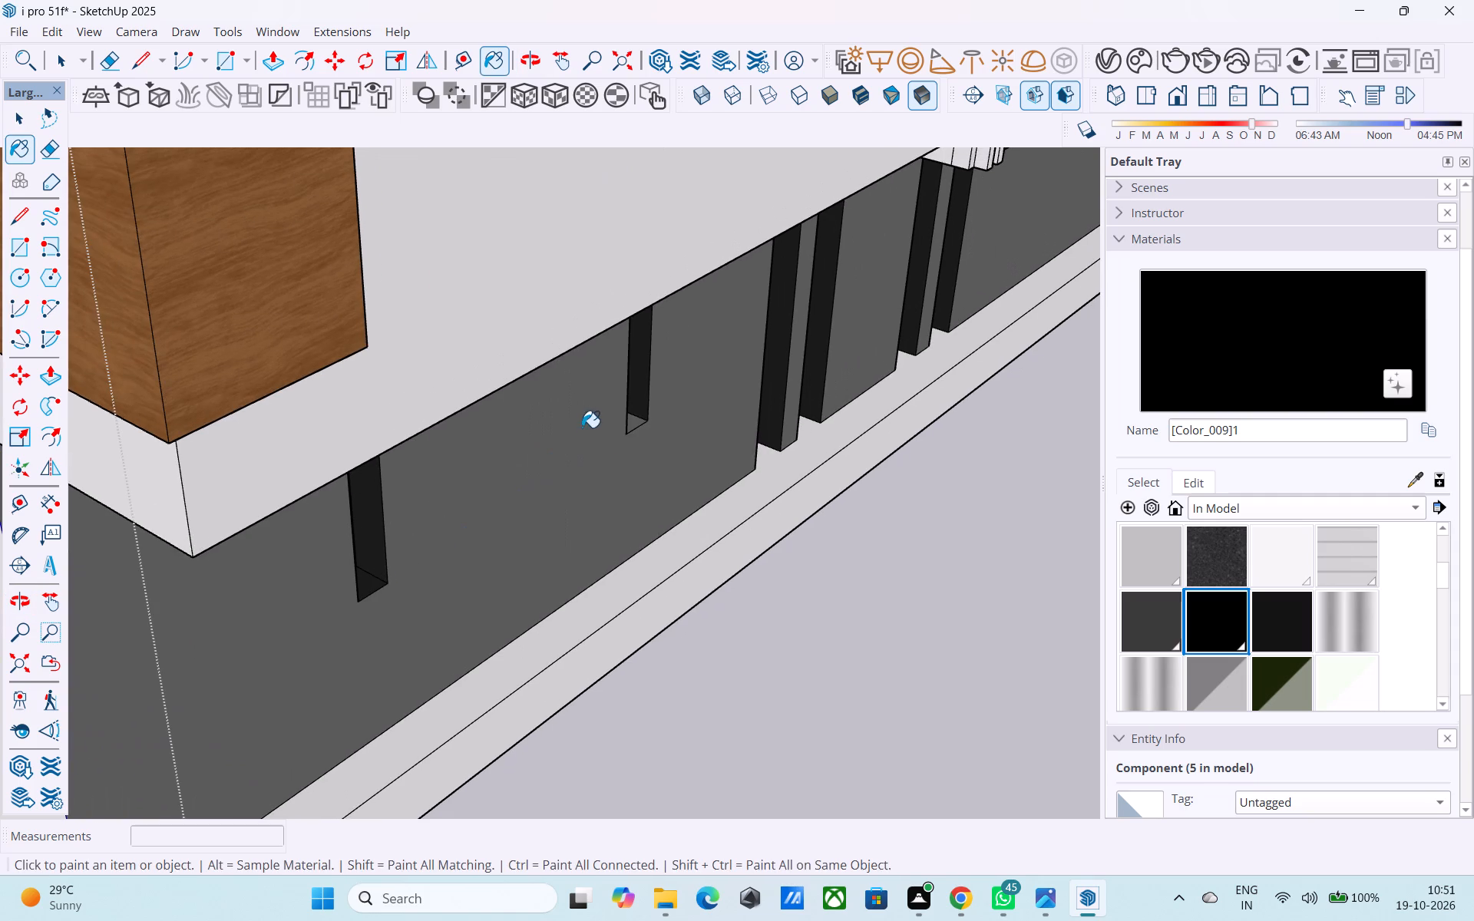
click(636, 422)
Examine the slots along the side wall and the whole house from the side and front.
shift+middle_drag(663, 504, 273, 411)
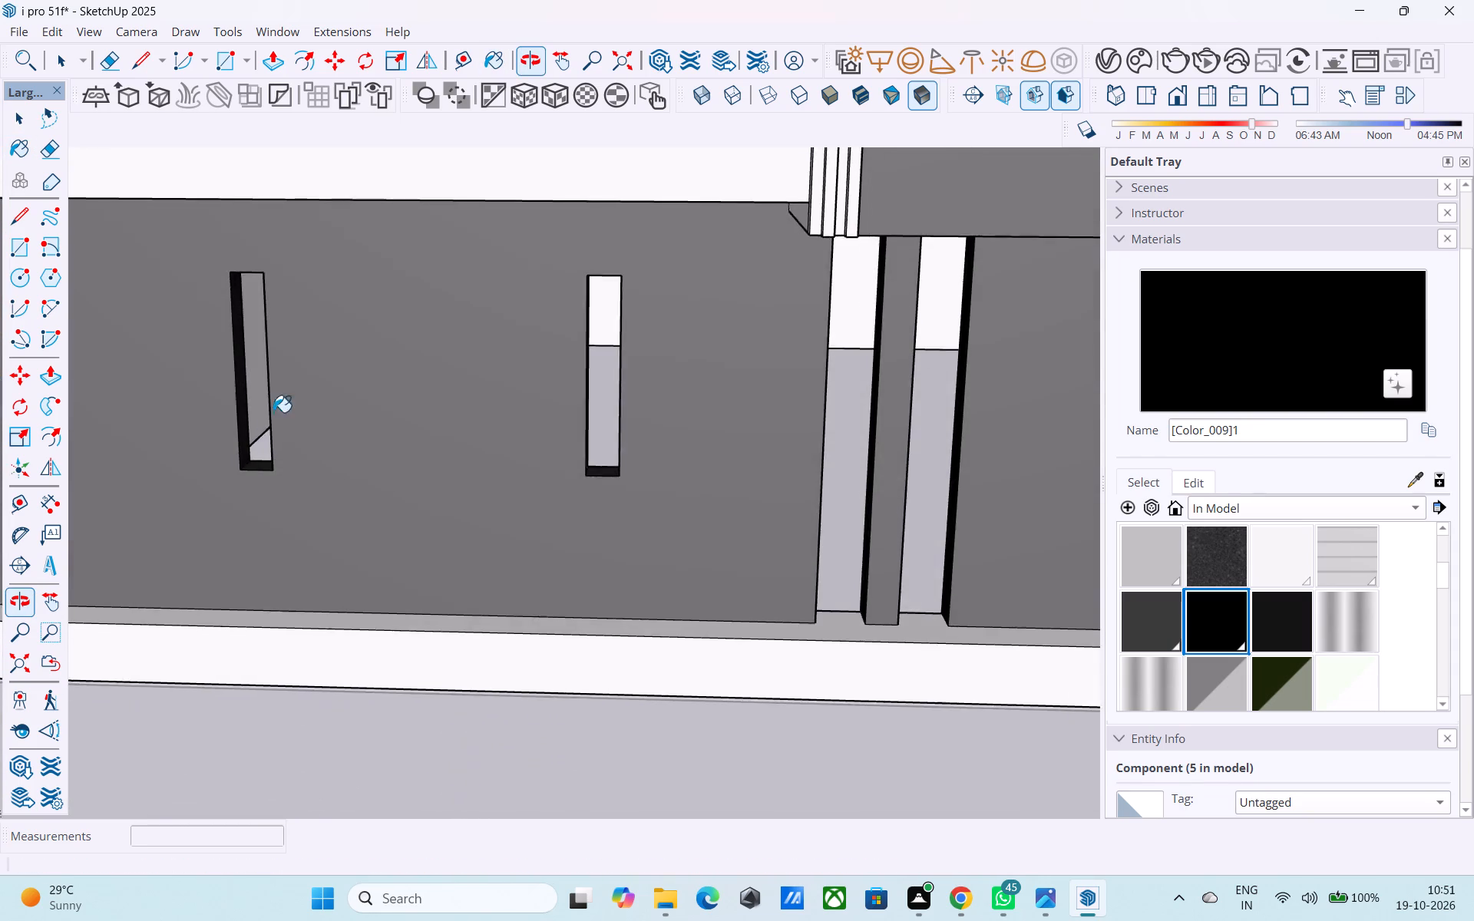
middle_drag(517, 342, 70, 492)
scroll(80, 467, down, 13)
shift+middle_drag(184, 483, 441, 441)
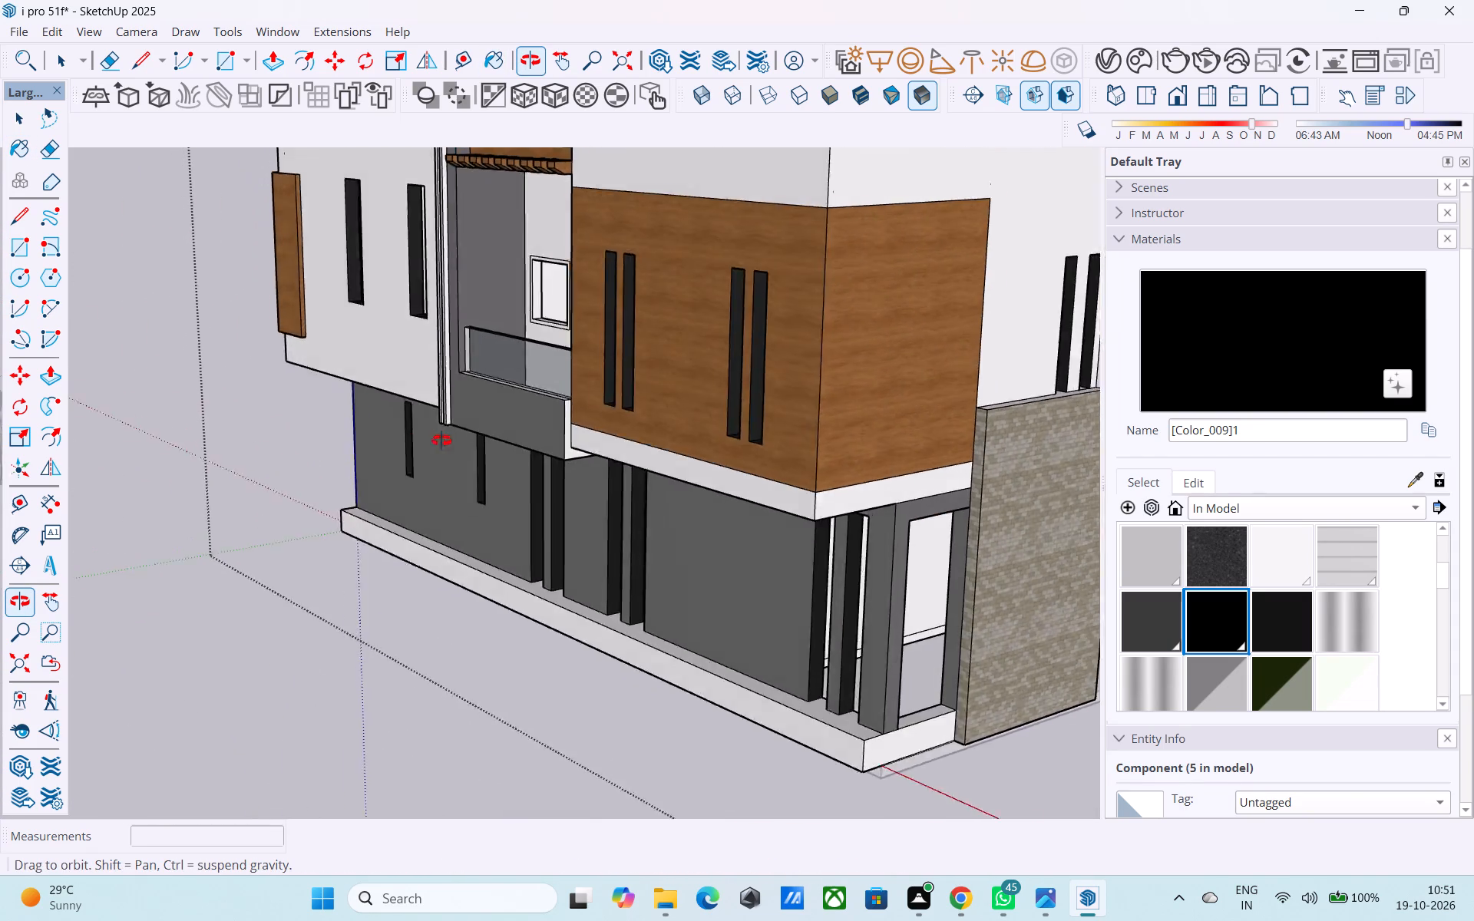
shift+middle_drag(441, 441, 464, 439)
scroll(458, 441, down, 3)
middle_drag(456, 443, 387, 431)
scroll(411, 427, down, 2)
shift+middle_drag(411, 427, 357, 432)
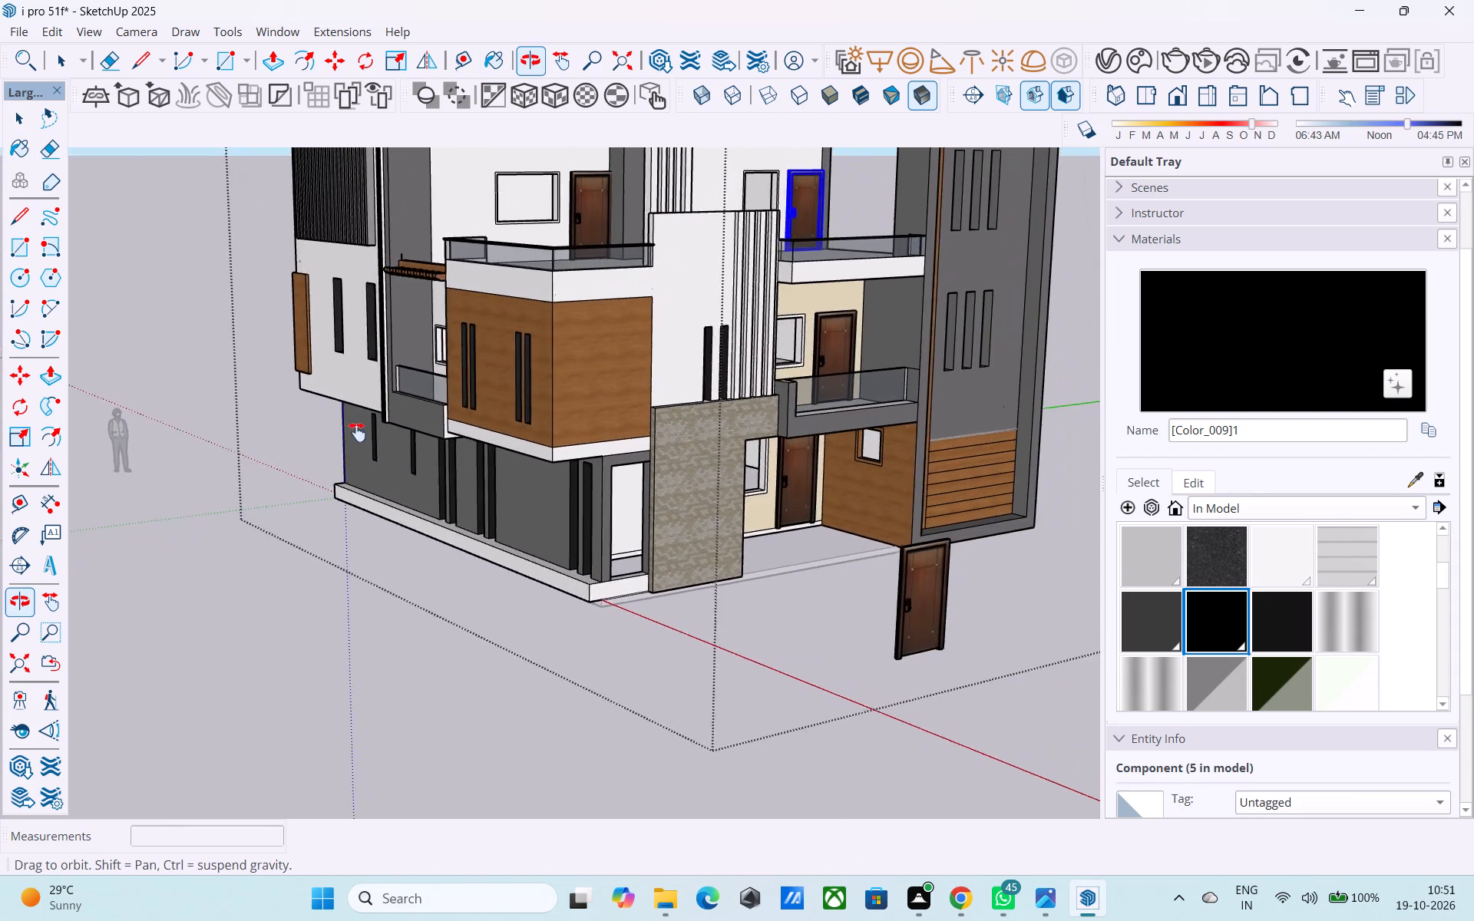
shift+middle_drag(357, 432, 319, 426)
middle_drag(378, 447, 296, 465)
scroll(283, 472, down, 4)
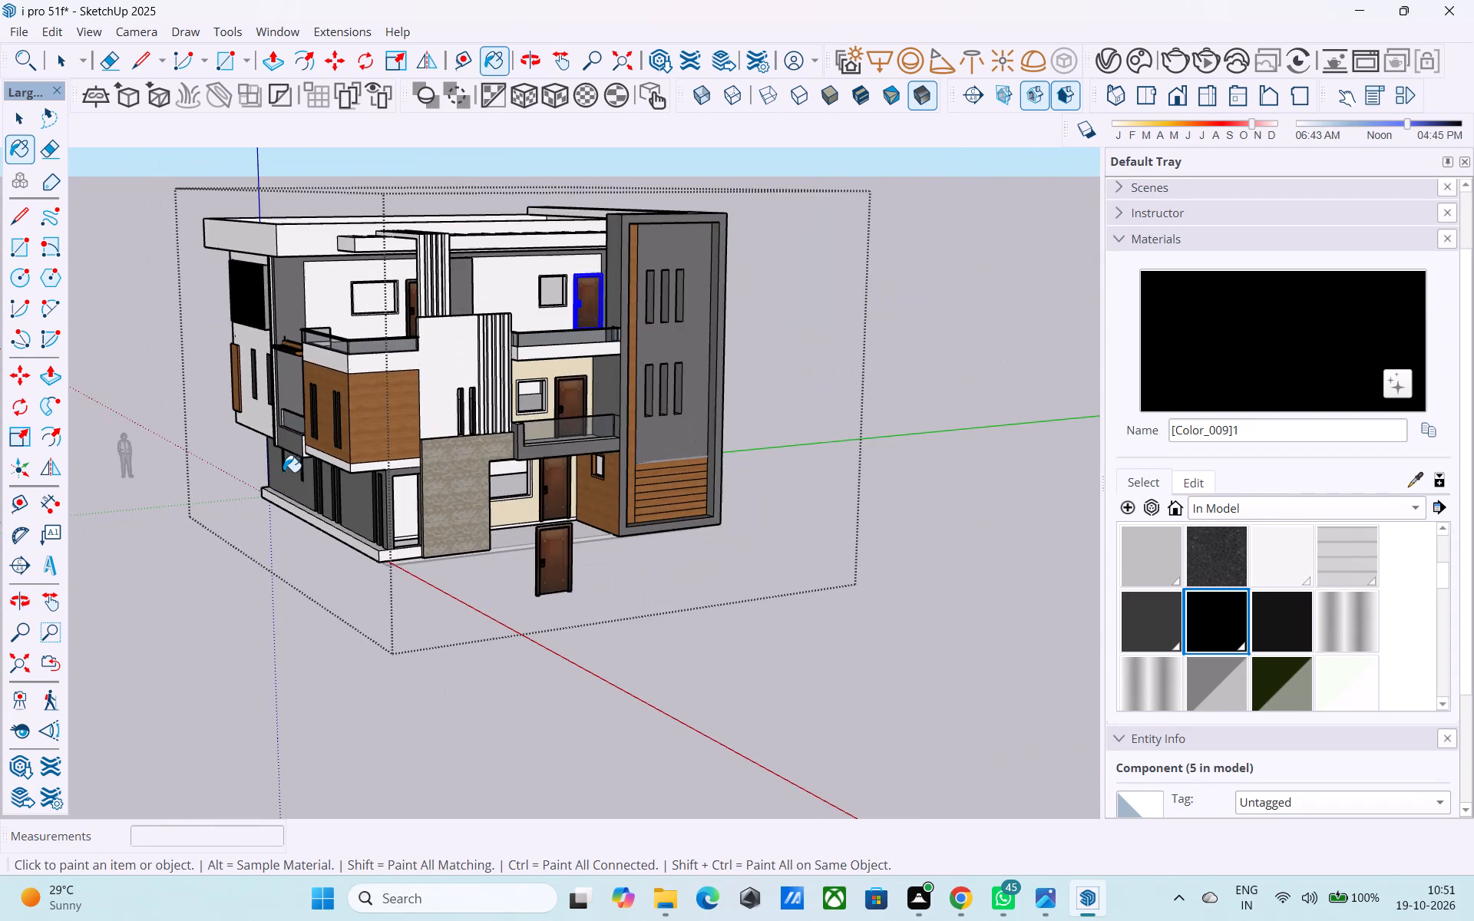
scroll(271, 473, down, 2)
shift+middle_drag(271, 472, 255, 487)
scroll(365, 501, down, 1)
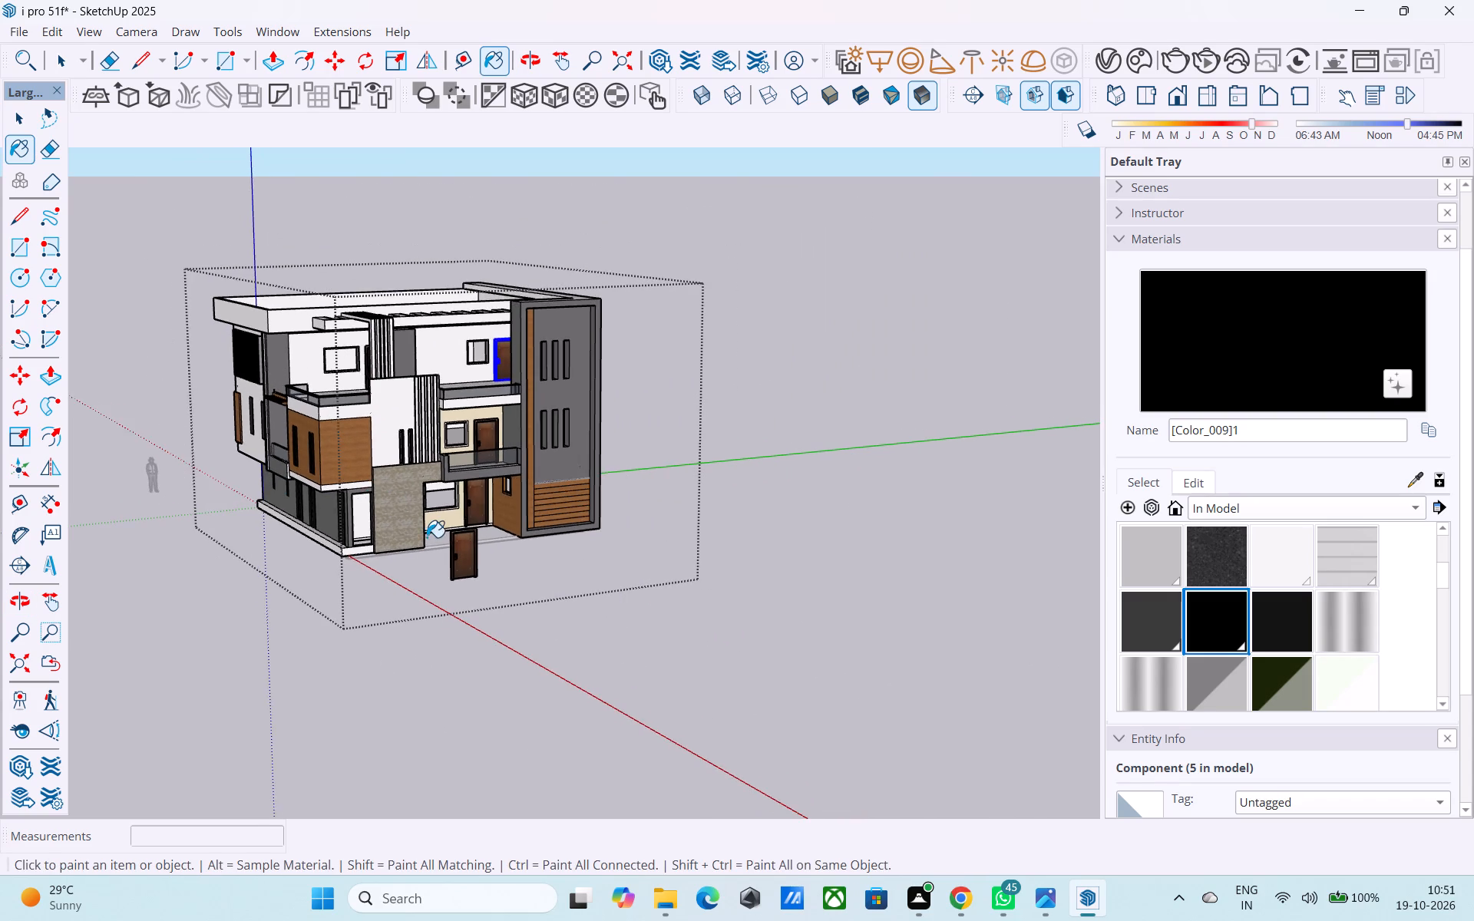
Delete the spare wooden door standing in front of the house.
scroll(427, 537, up, 4)
key(space)
click(458, 560)
click(499, 556)
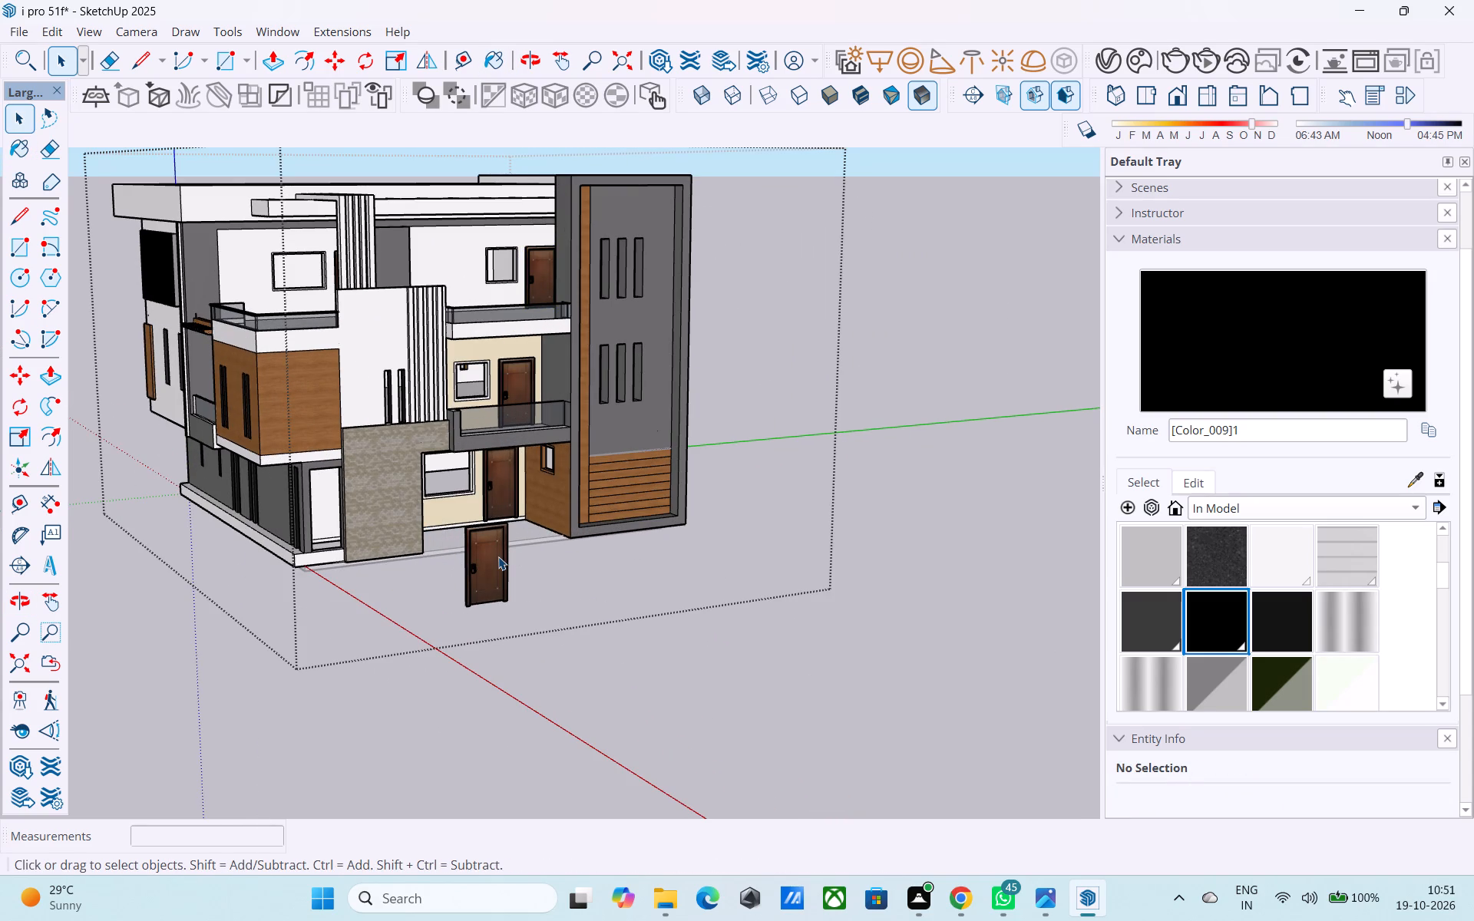
key(Delete)
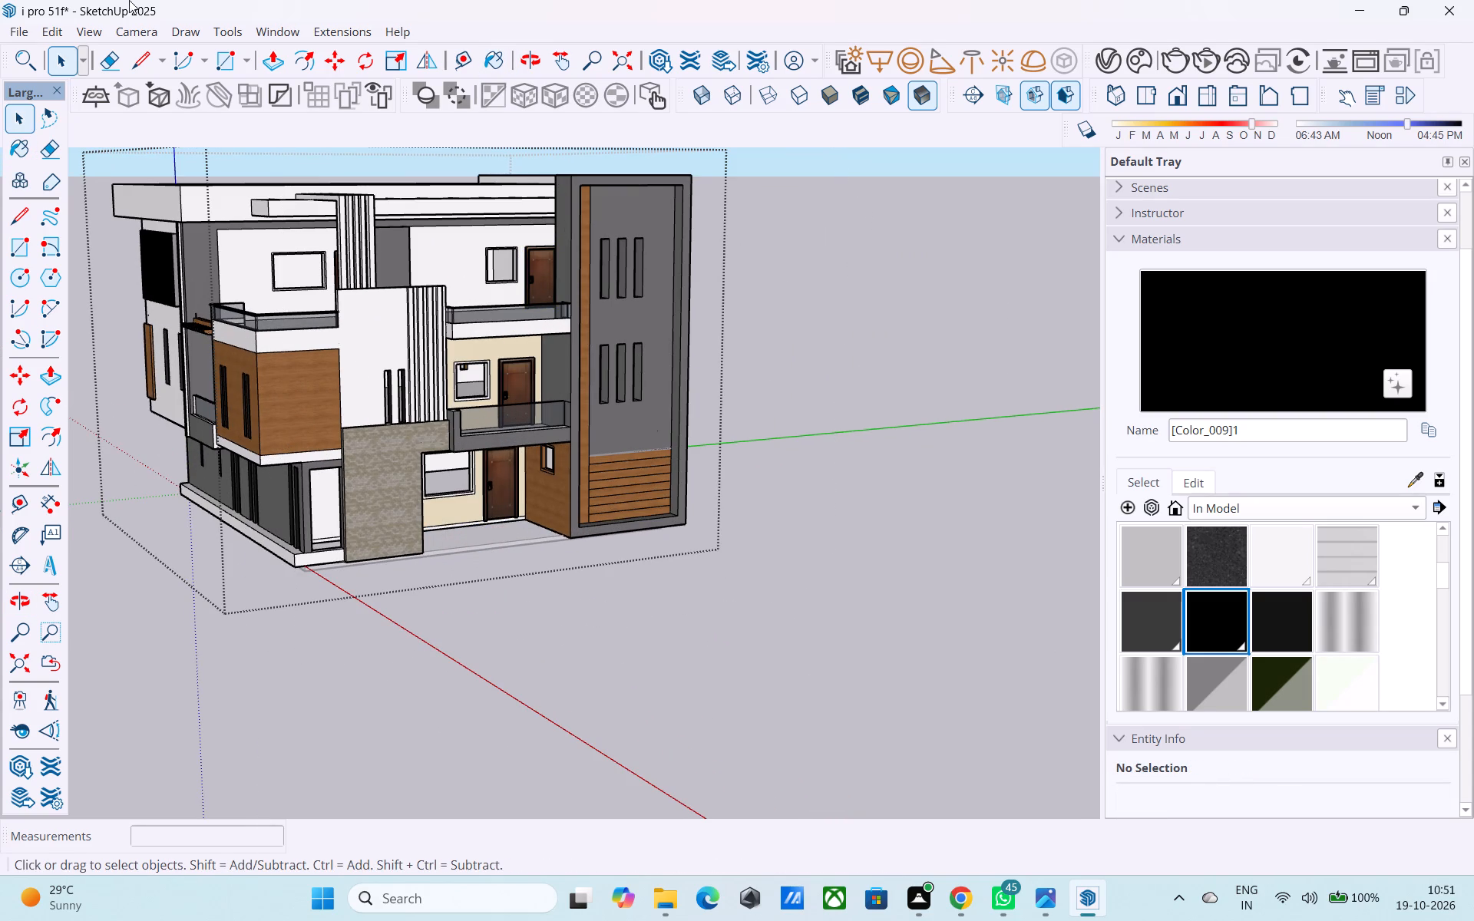
Import the window collection file named 3D from Downloads and place it on open ground beside the house.
click(20, 35)
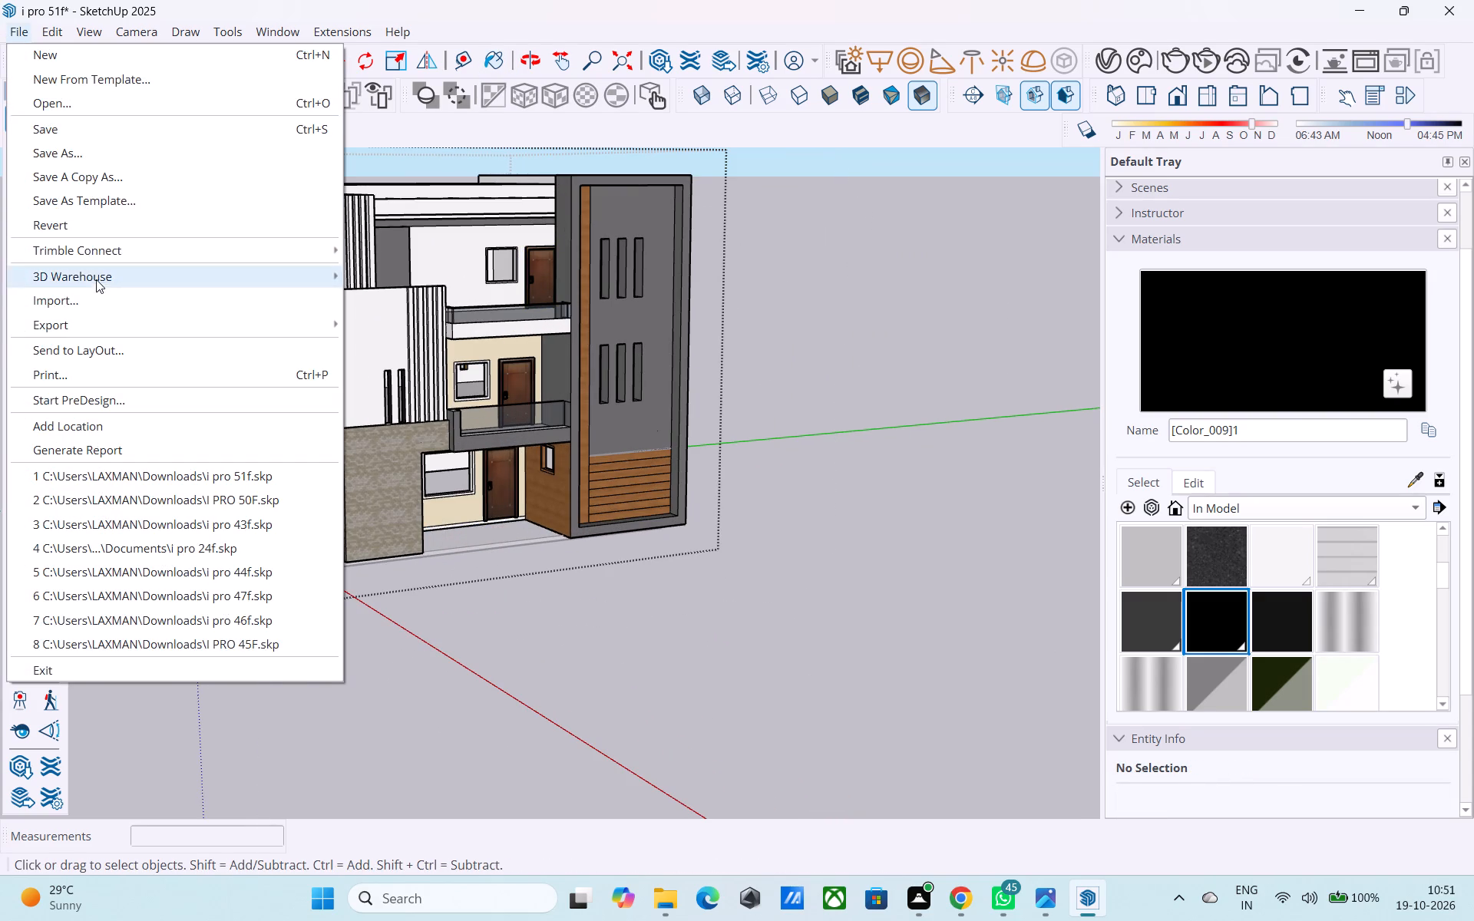
click(101, 292)
scroll(379, 373, down, 4)
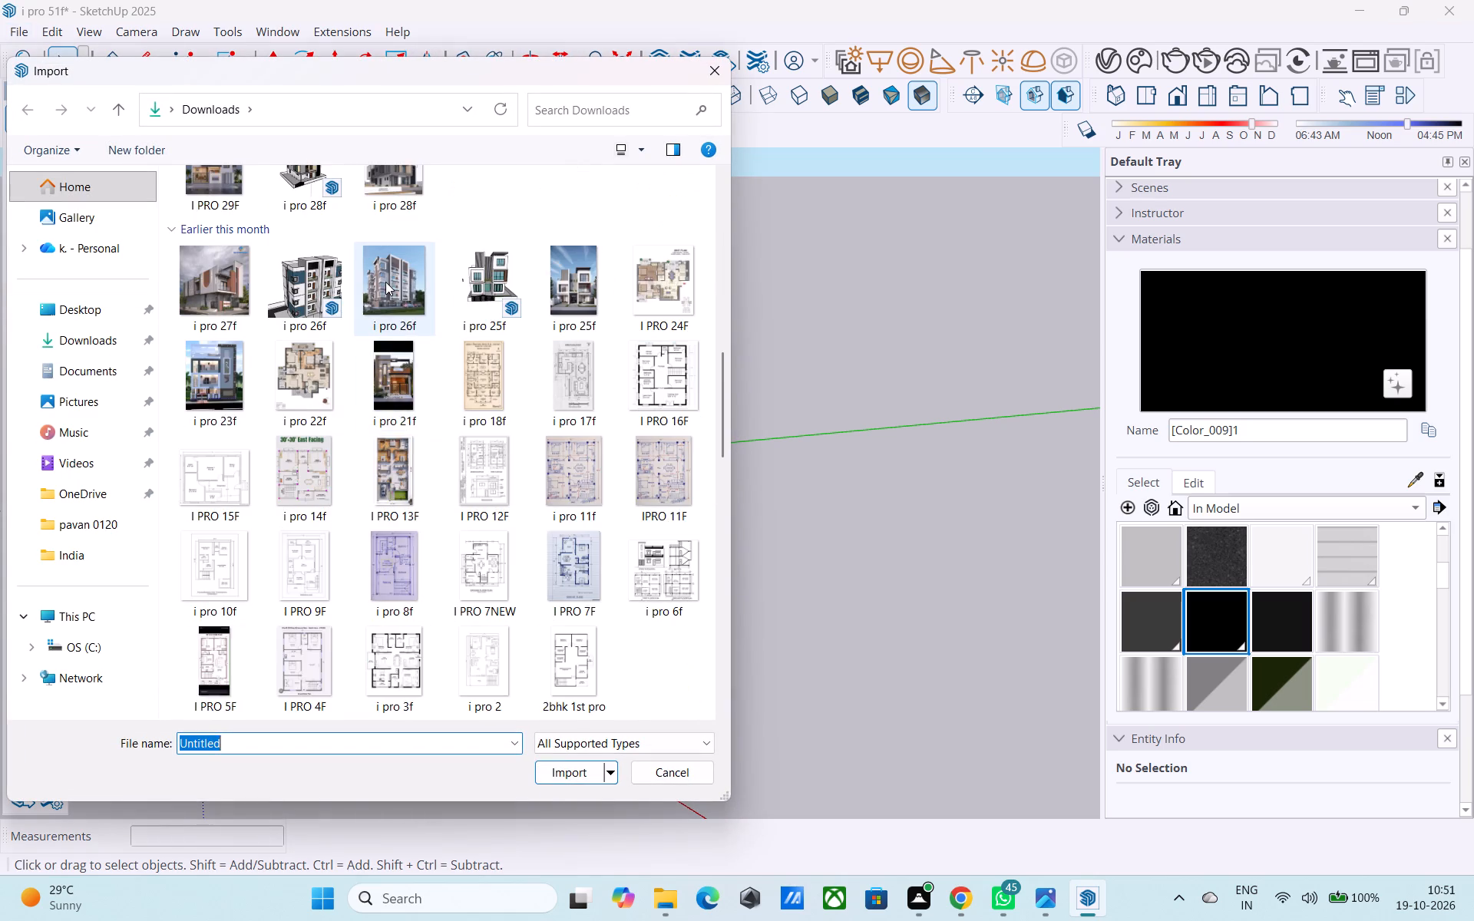
scroll(385, 282, down, 5)
scroll(504, 347, up, 1)
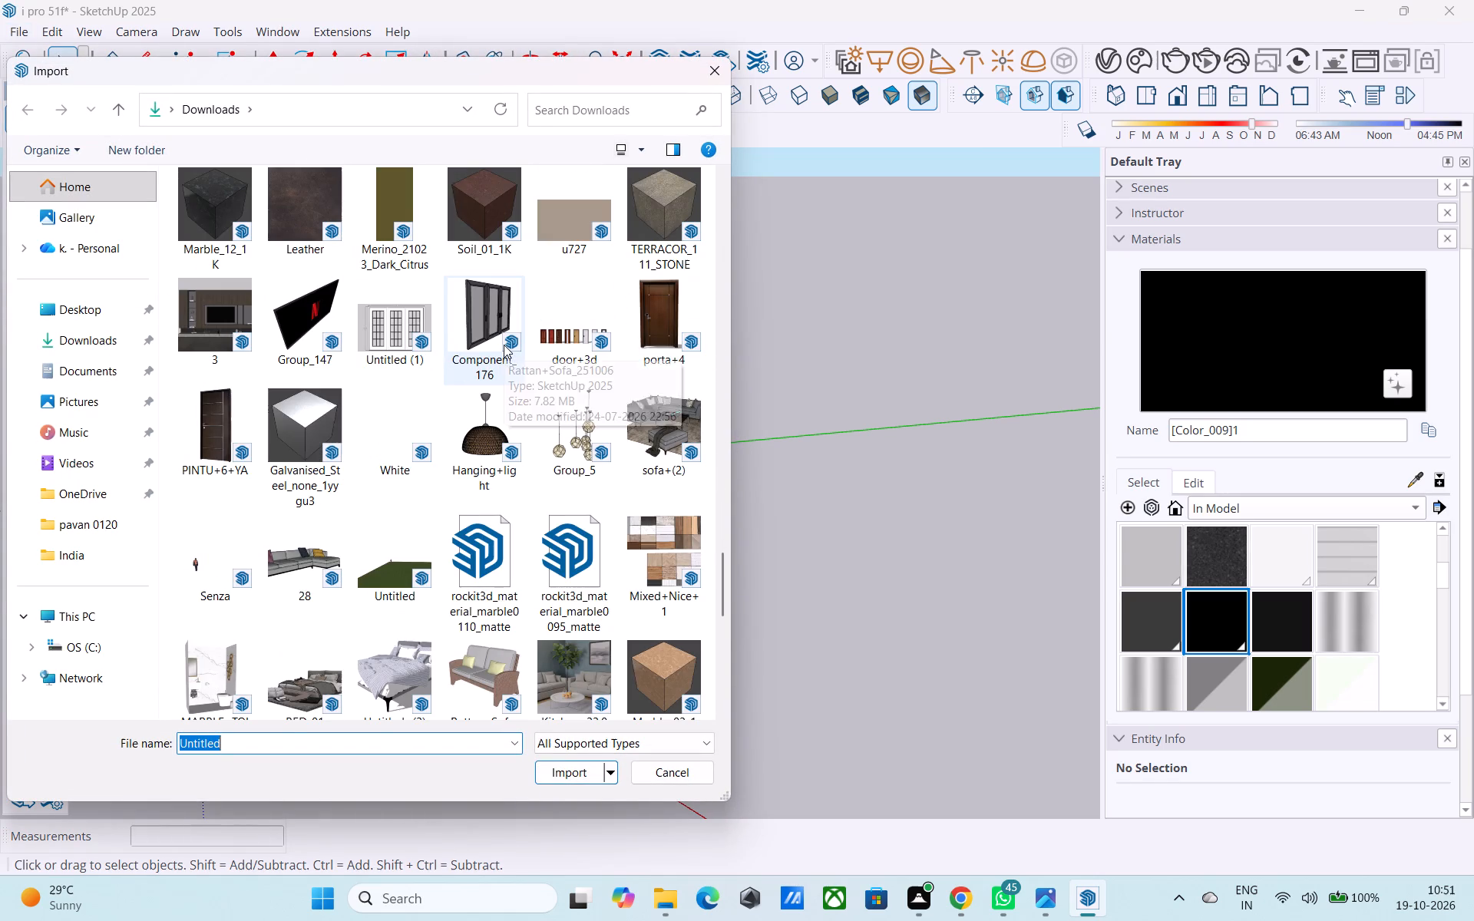
scroll(504, 344, up, 2)
scroll(504, 344, down, 1)
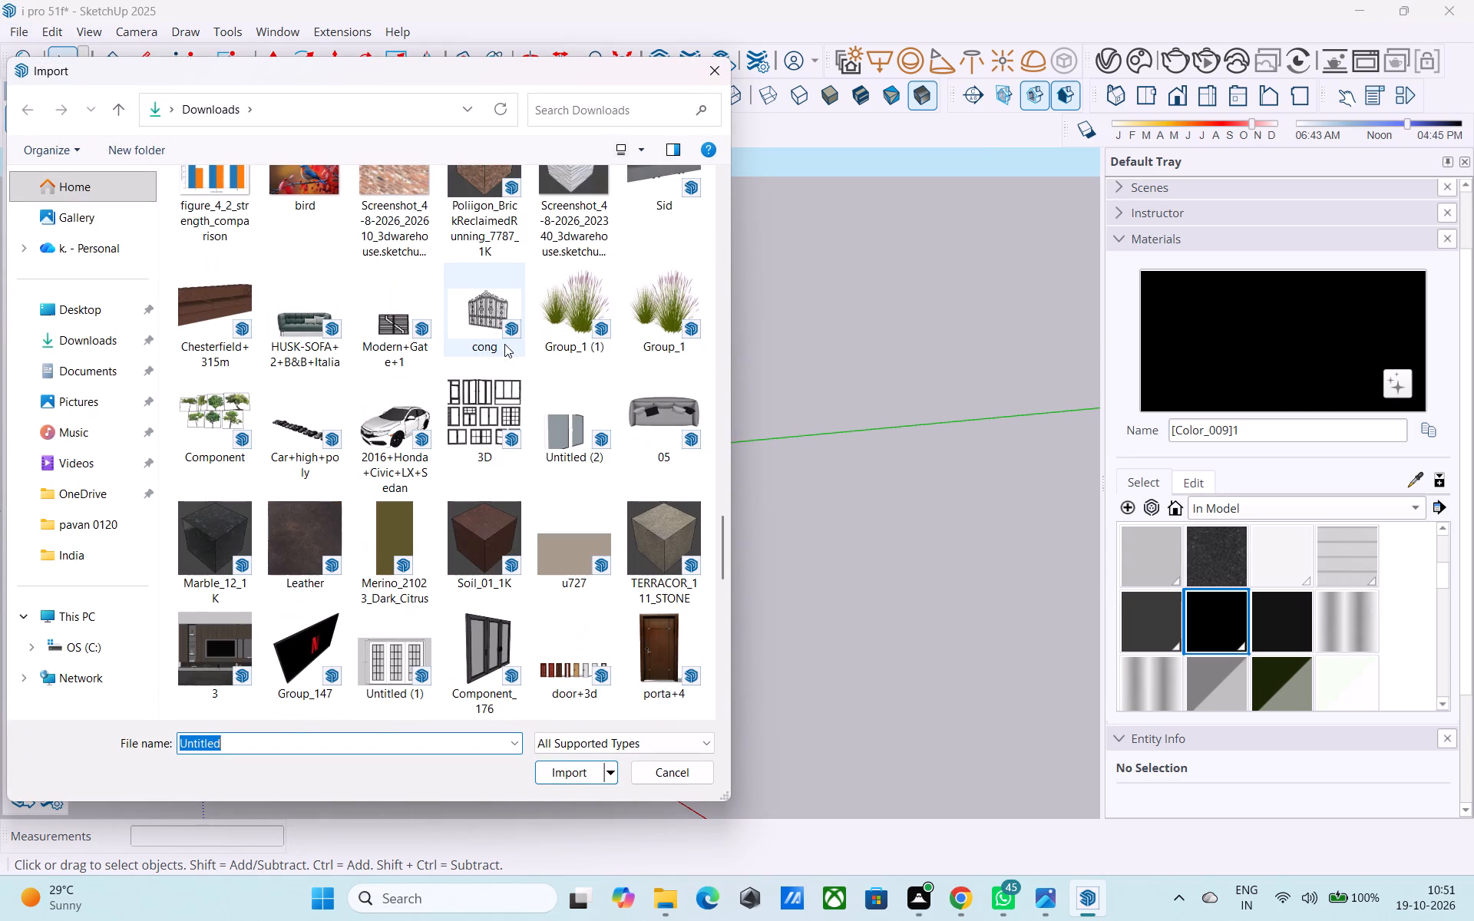
click(490, 438)
click(560, 768)
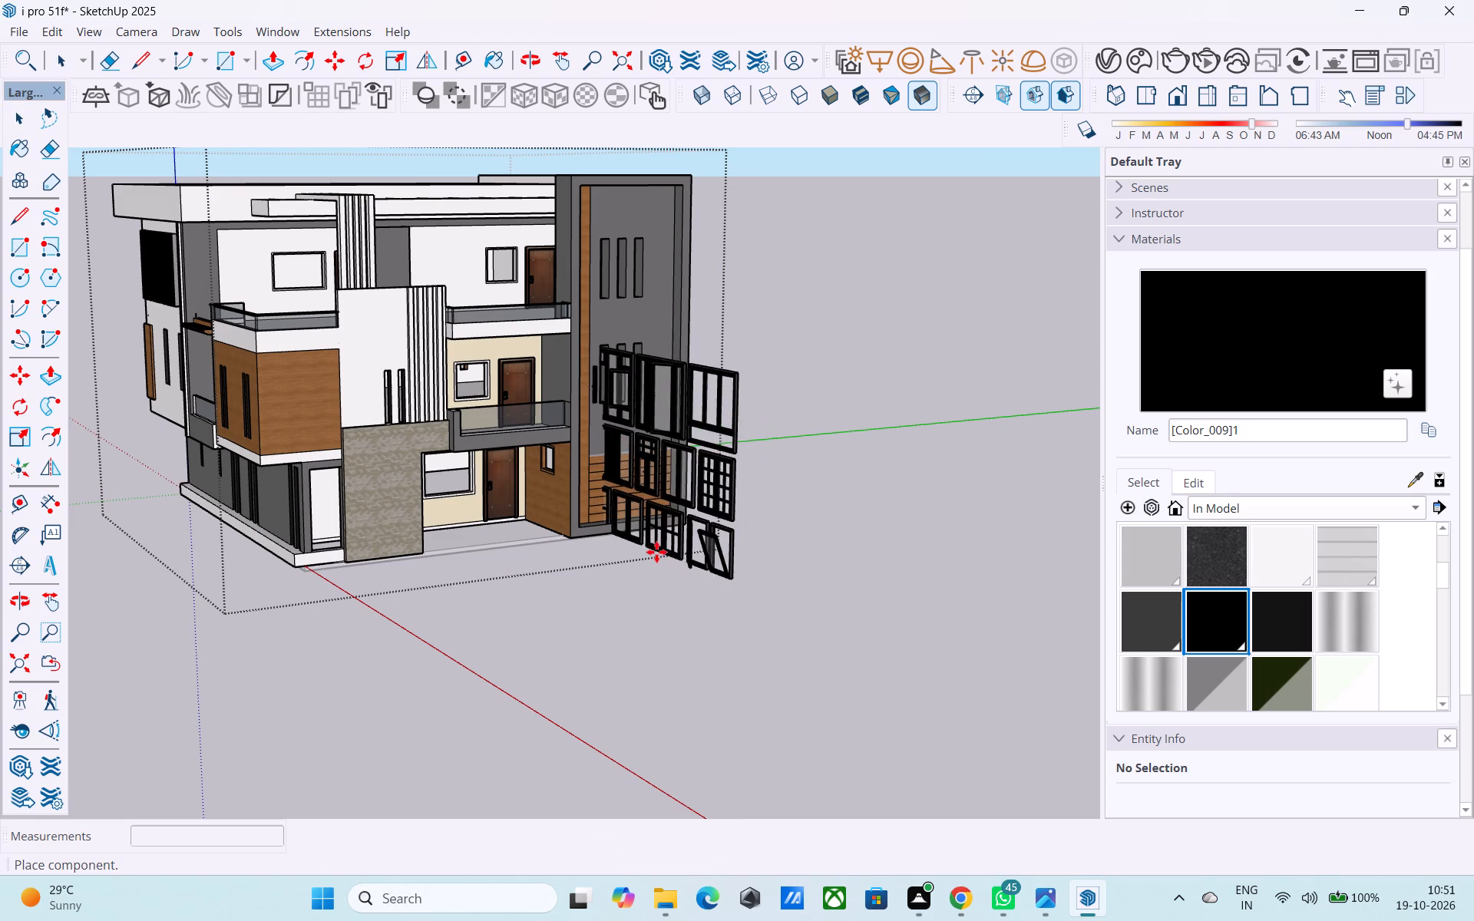
click(734, 613)
middle_drag(785, 606, 1078, 602)
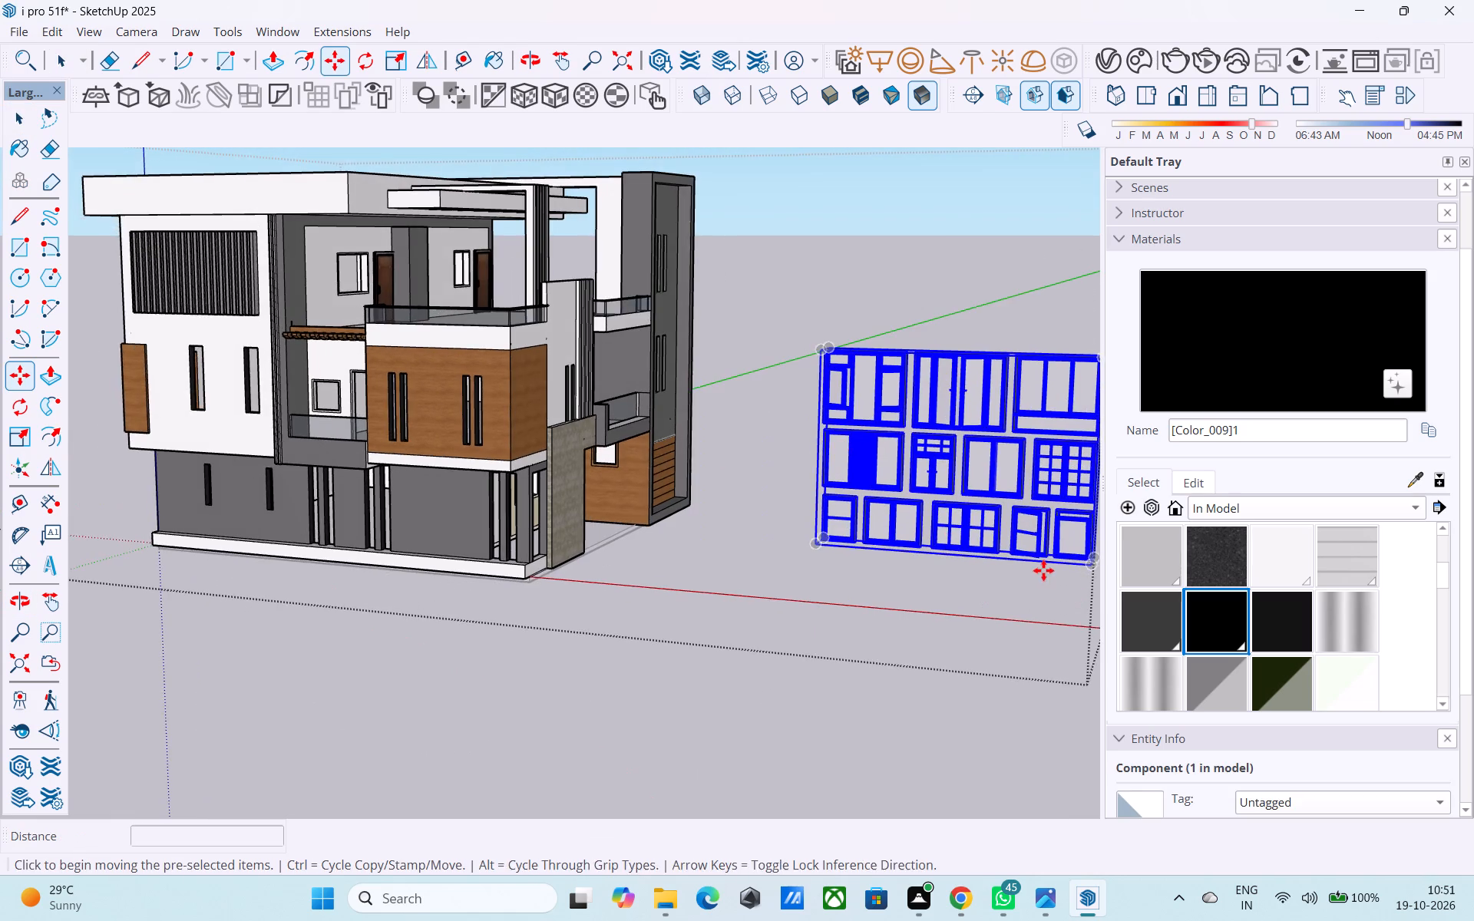
scroll(1043, 570, up, 1)
scroll(526, 657, down, 4)
middle_drag(696, 587, 658, 607)
key(space)
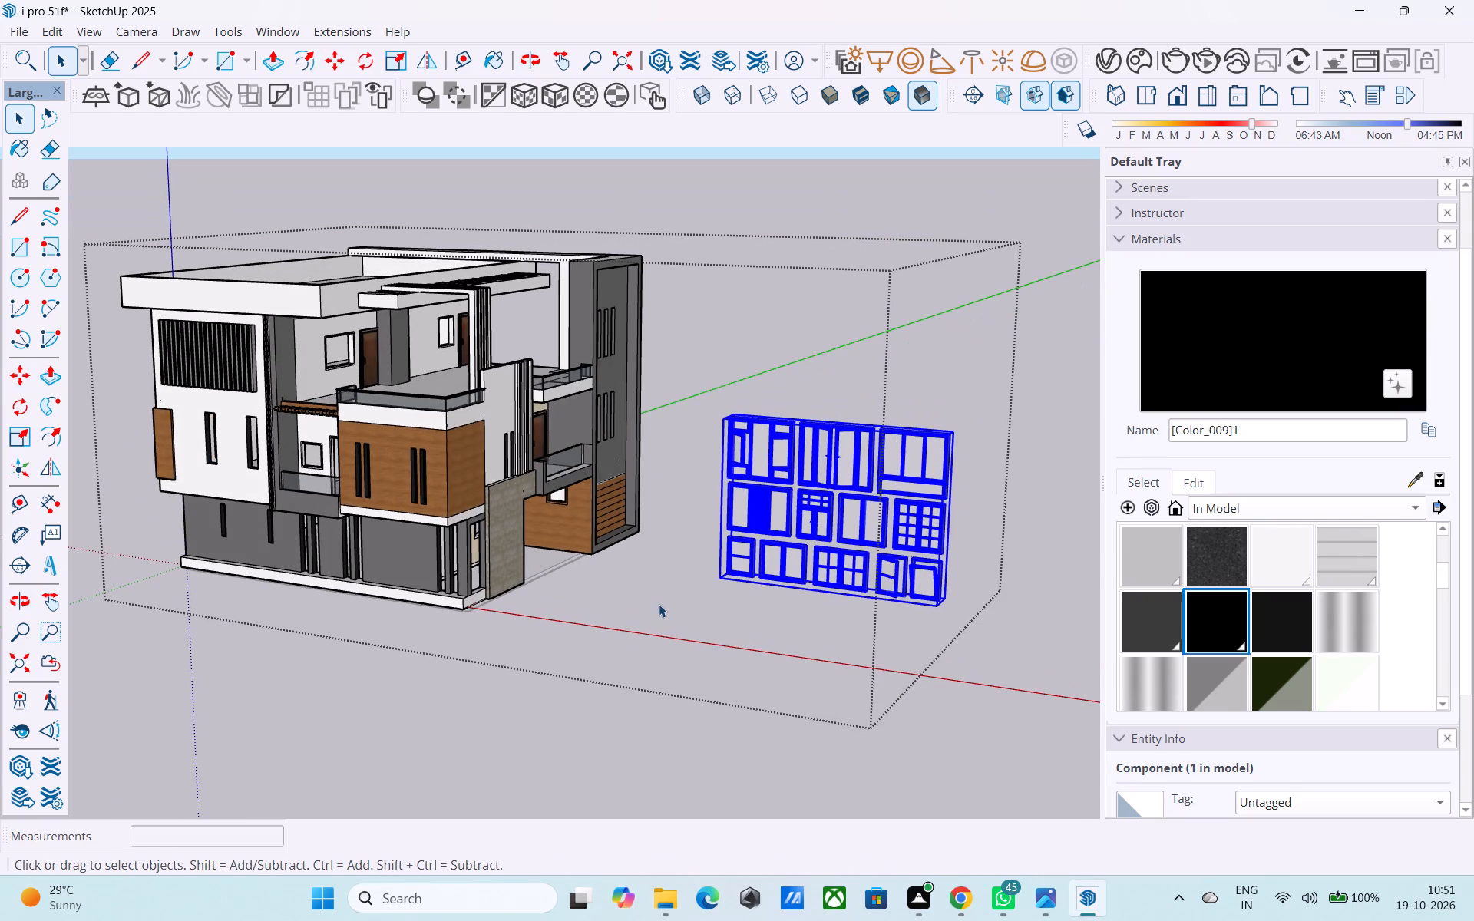
Explode the imported window collection component.
click(659, 604)
click(755, 494)
right_click(755, 494)
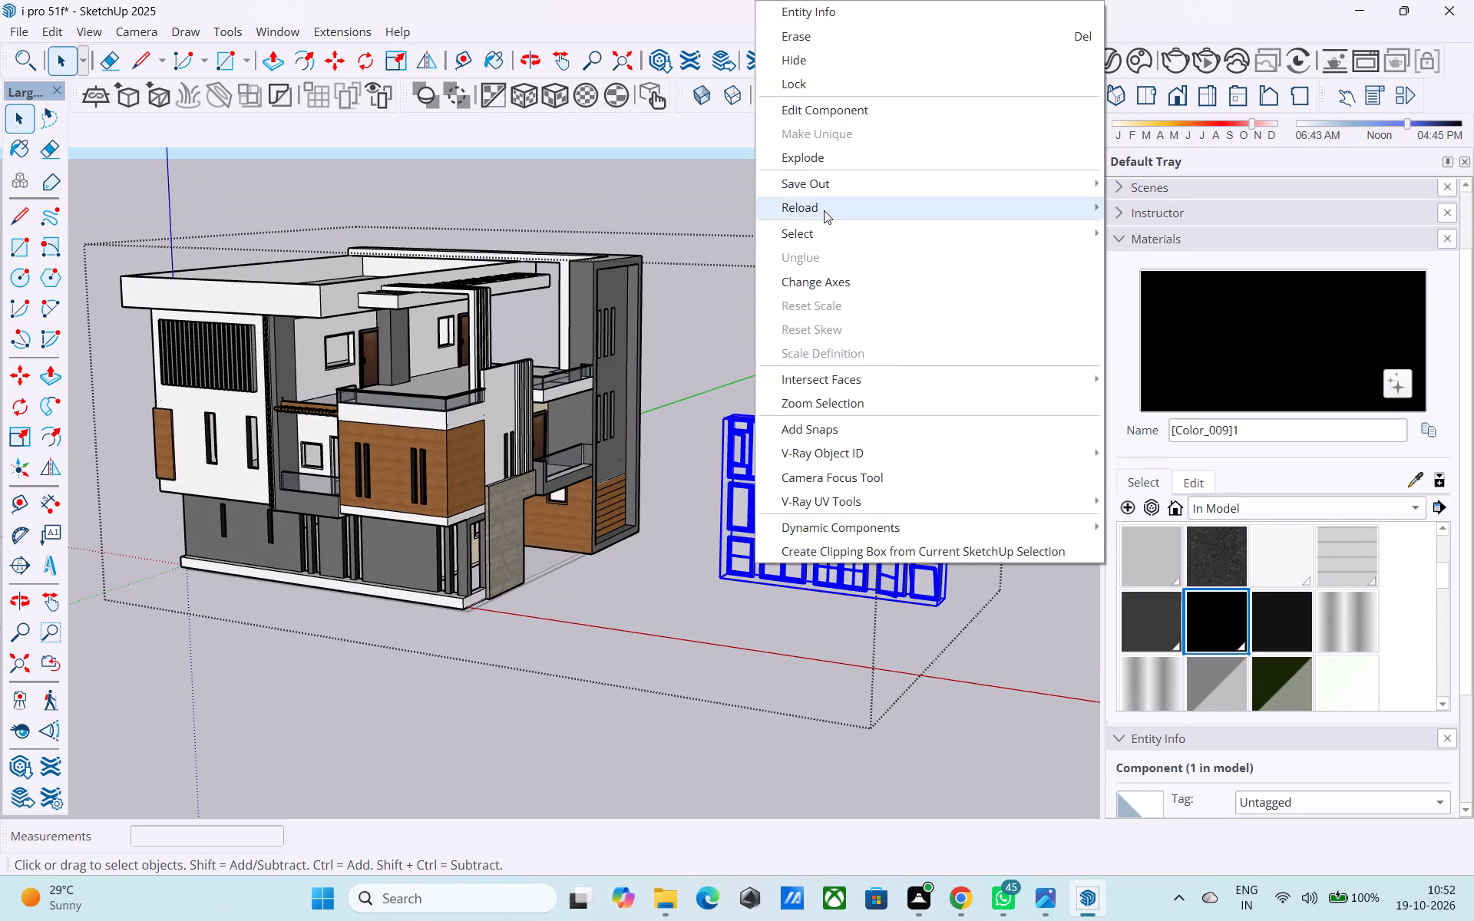
click(832, 155)
Explode the window collection's remaining outer component so that each window is a separate group.
scroll(922, 469, up, 3)
click(916, 474)
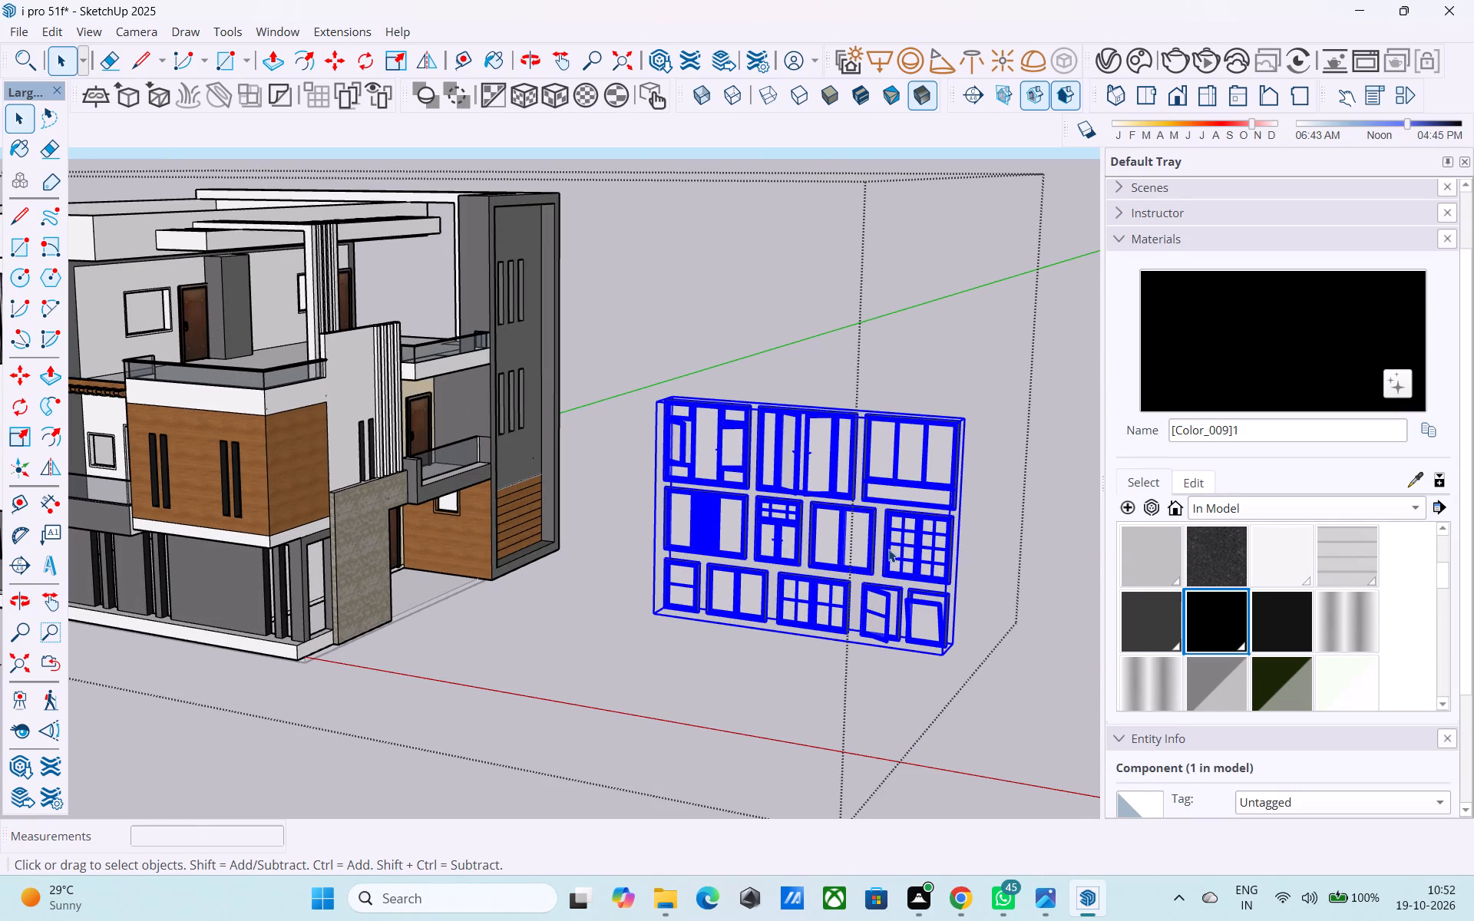
click(885, 553)
click(736, 688)
click(758, 540)
scroll(760, 540, up, 2)
right_click(760, 538)
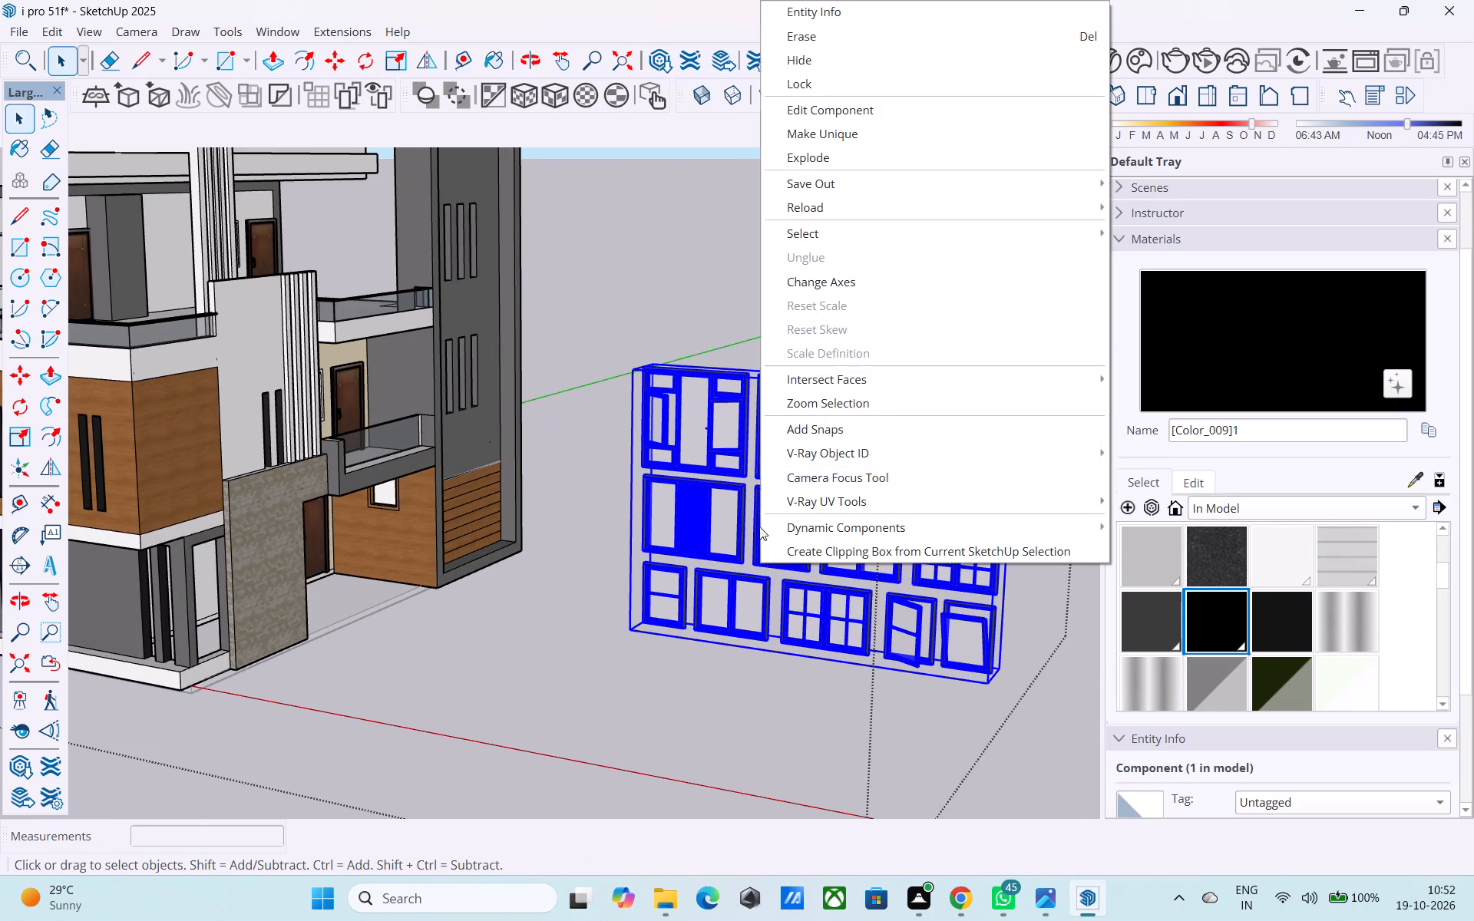
click(834, 147)
scroll(785, 435, up, 3)
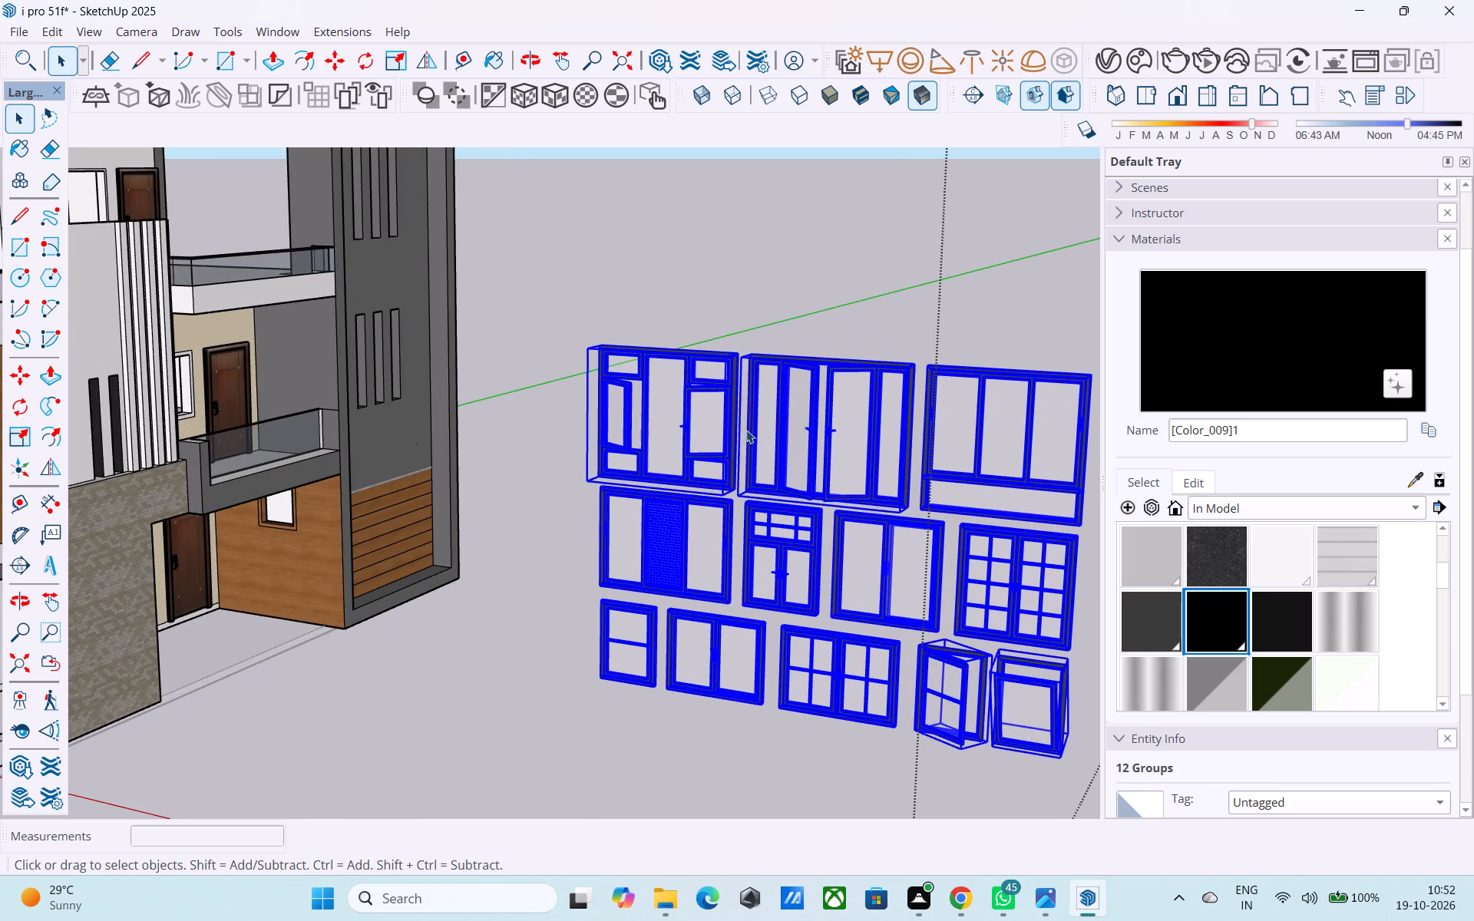
middle_drag(747, 472, 744, 439)
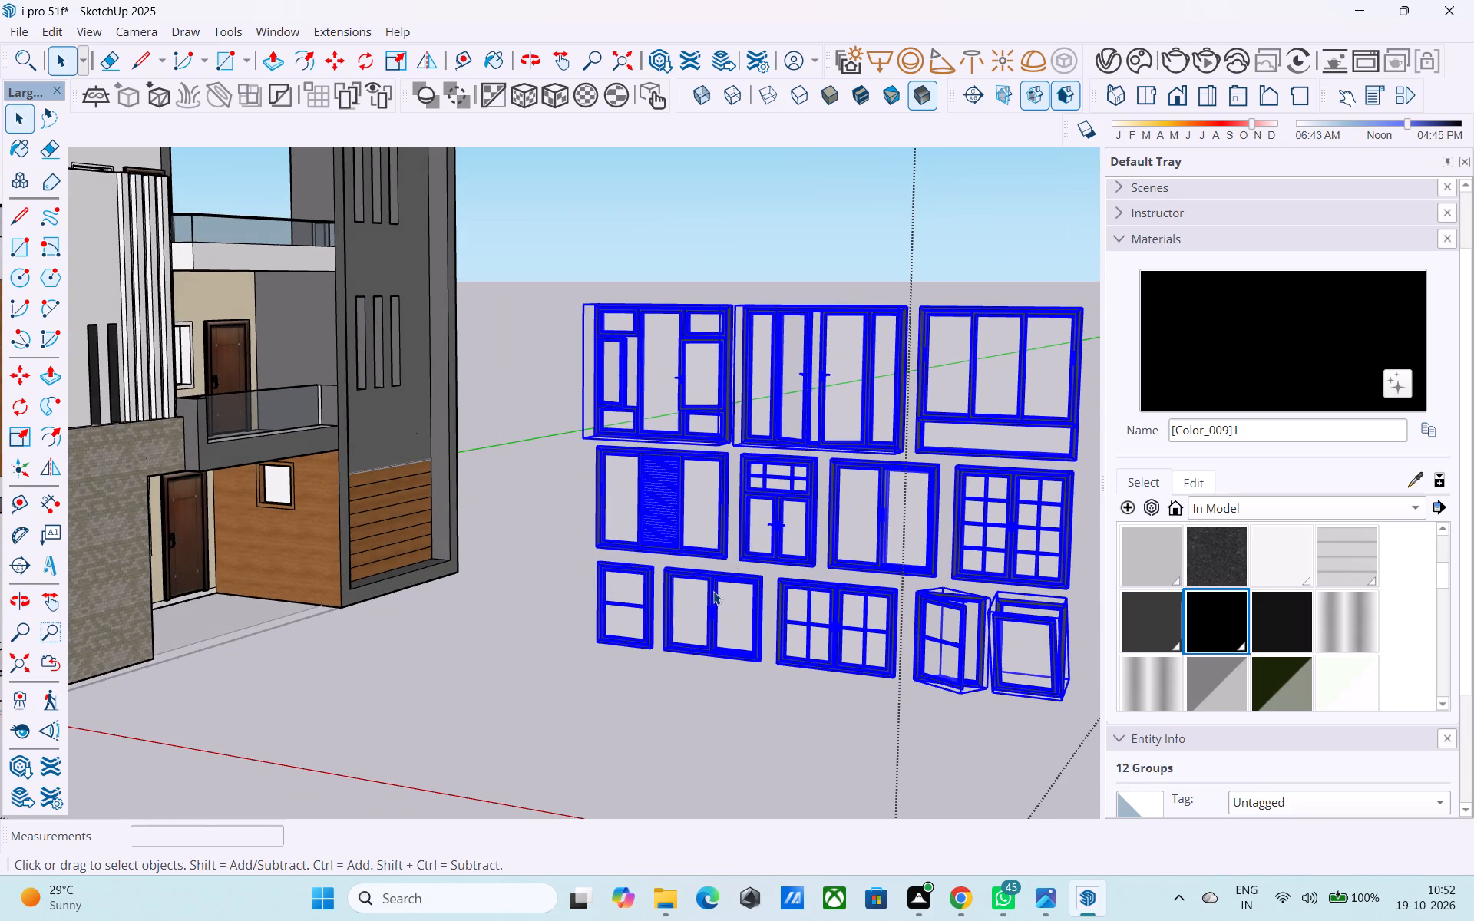
Move the plain two-pane sliding window from the collection's middle row about 31' 4" to open ground in front of the house.
click(886, 546)
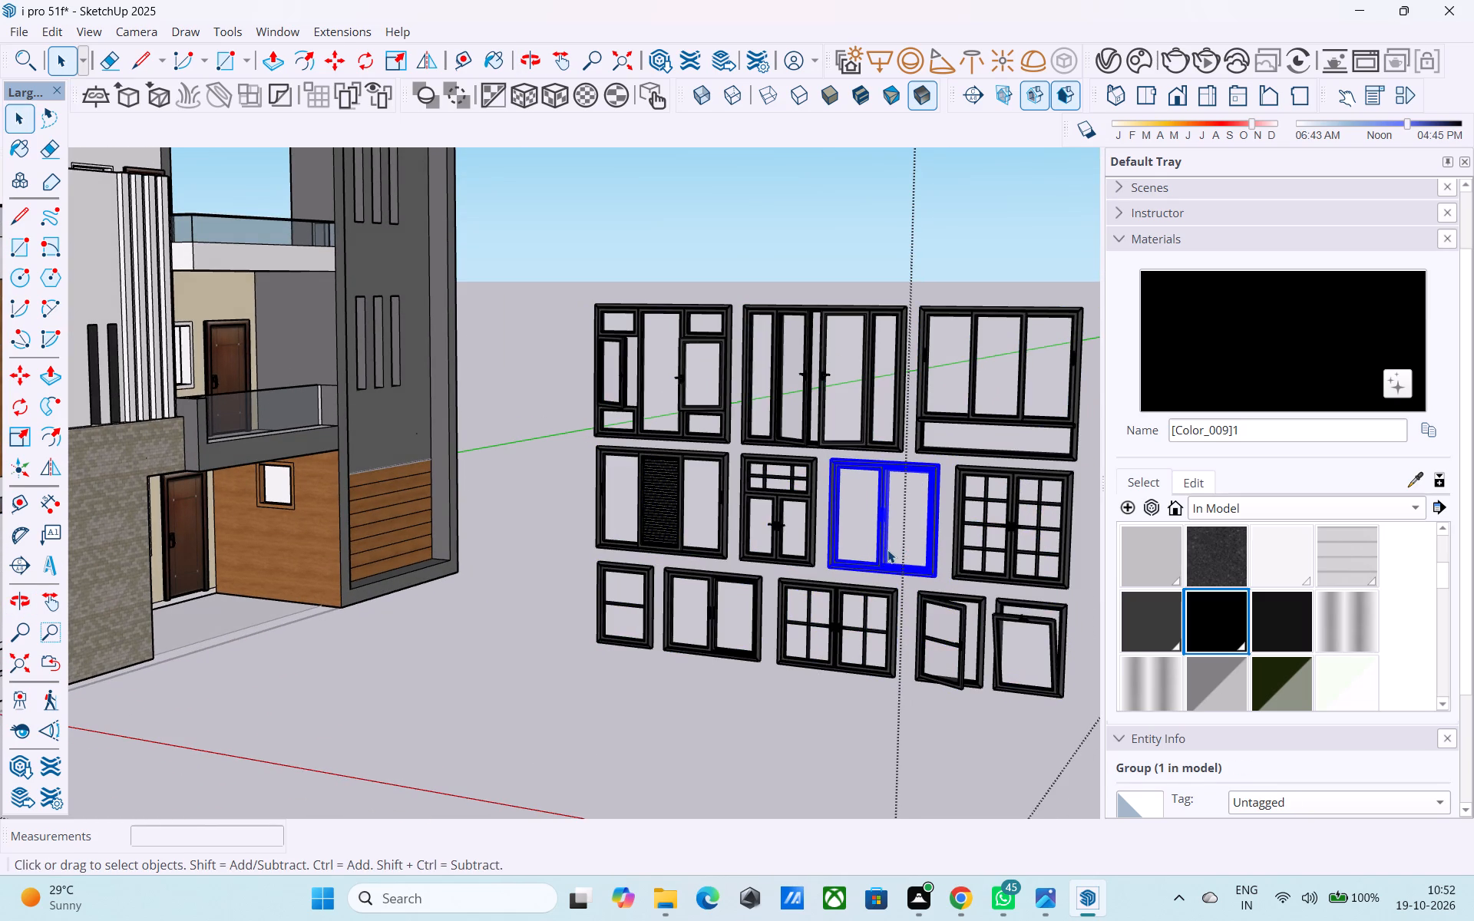
key(m)
click(887, 550)
click(406, 641)
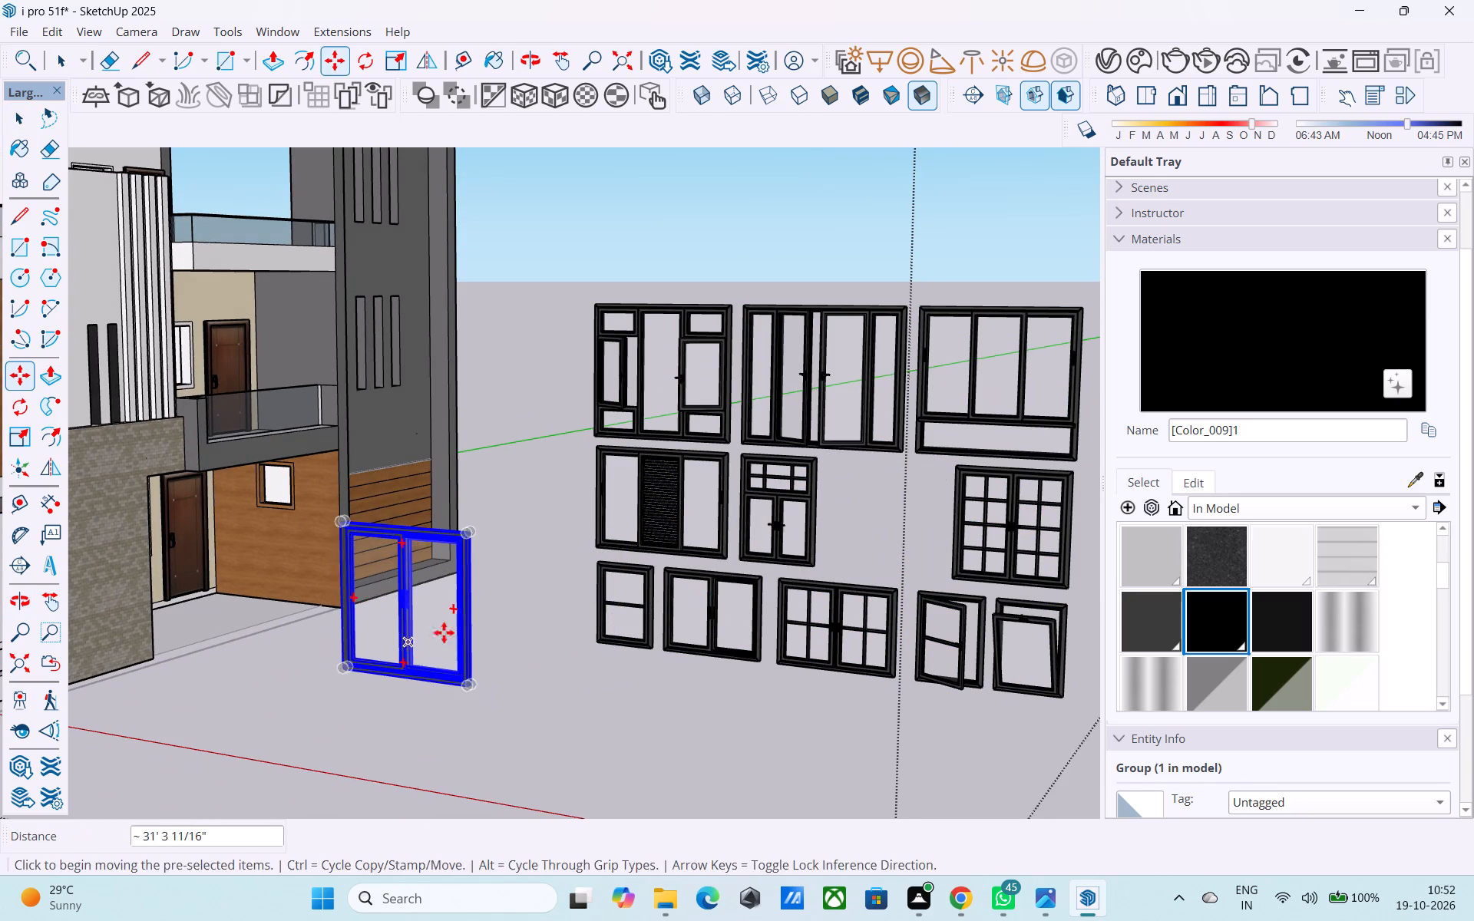
Rotate the two-pane window 90 degrees on the ground plane so it runs parallel to the front facade.
scroll(534, 612, down, 3)
middle_drag(535, 614, 443, 647)
scroll(410, 661, down, 5)
middle_drag(398, 709, 375, 801)
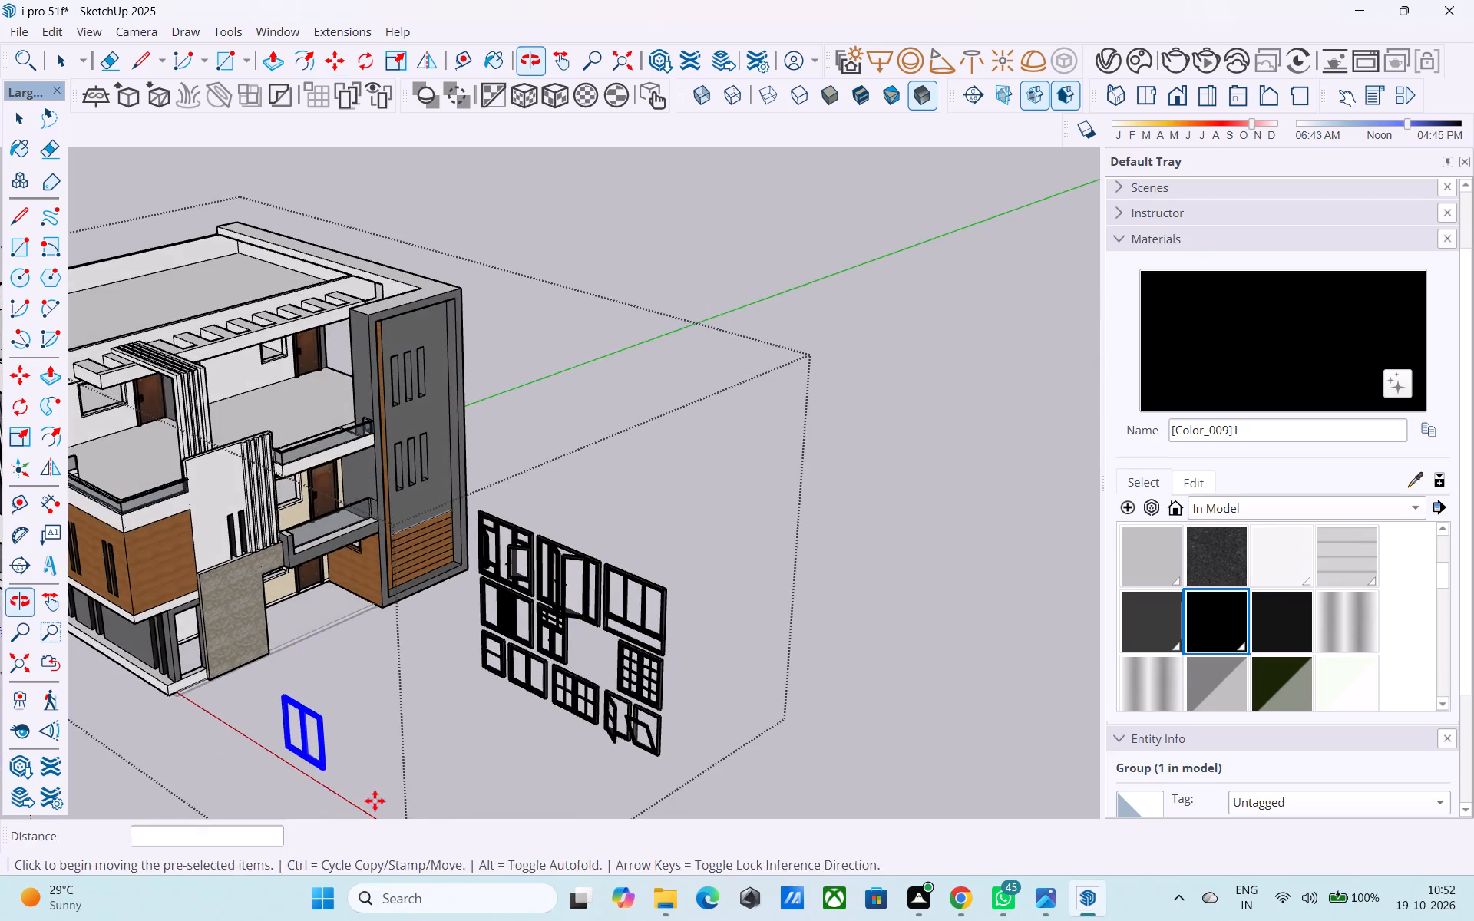
middle_drag(375, 801, 375, 800)
key(q)
scroll(337, 793, up, 6)
click(326, 788)
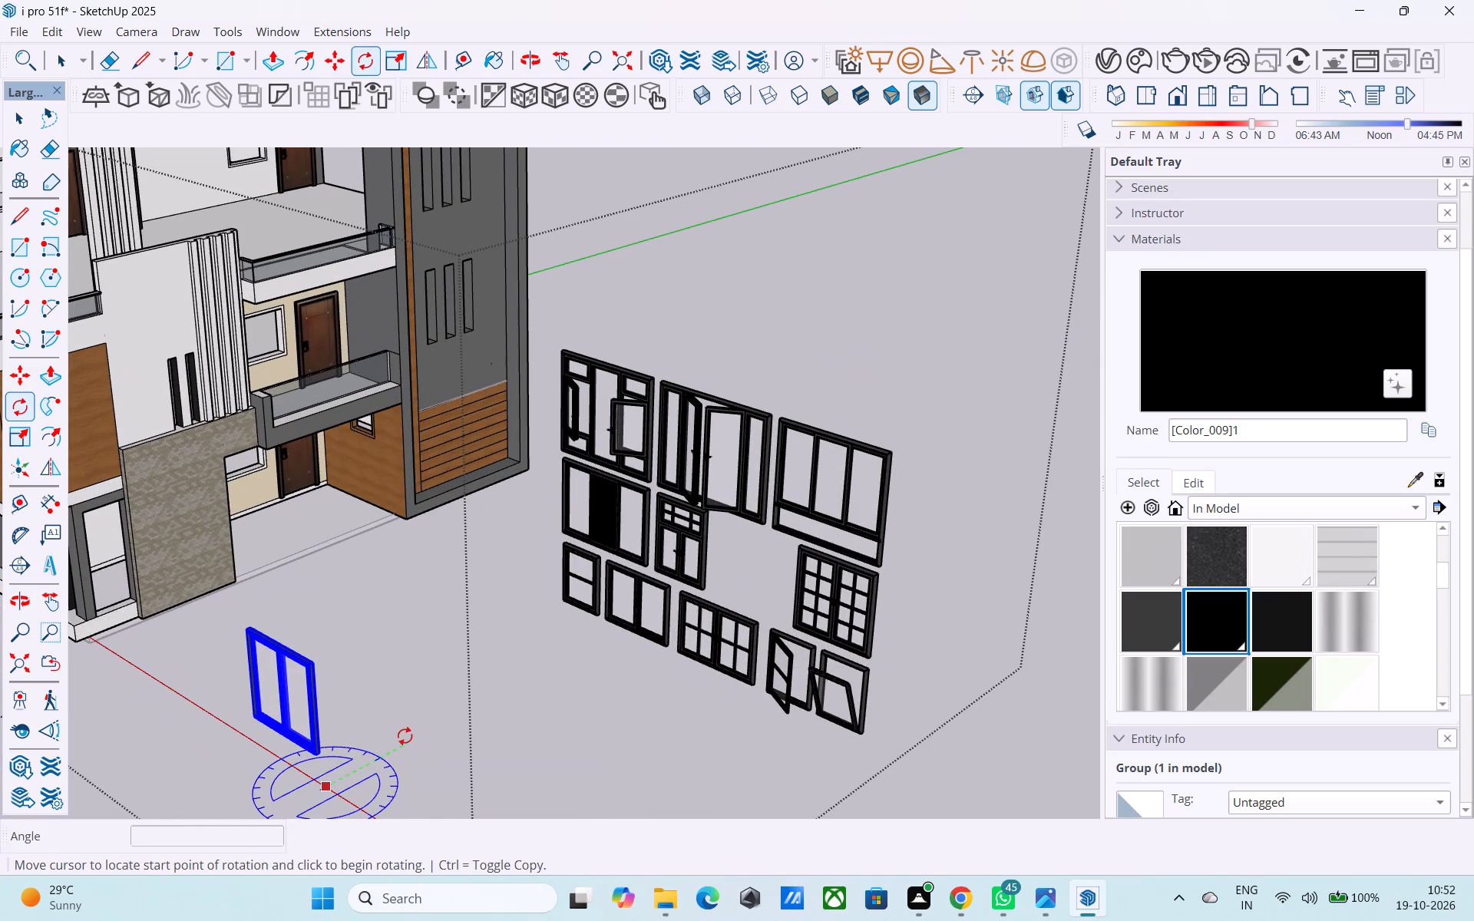
click(405, 736)
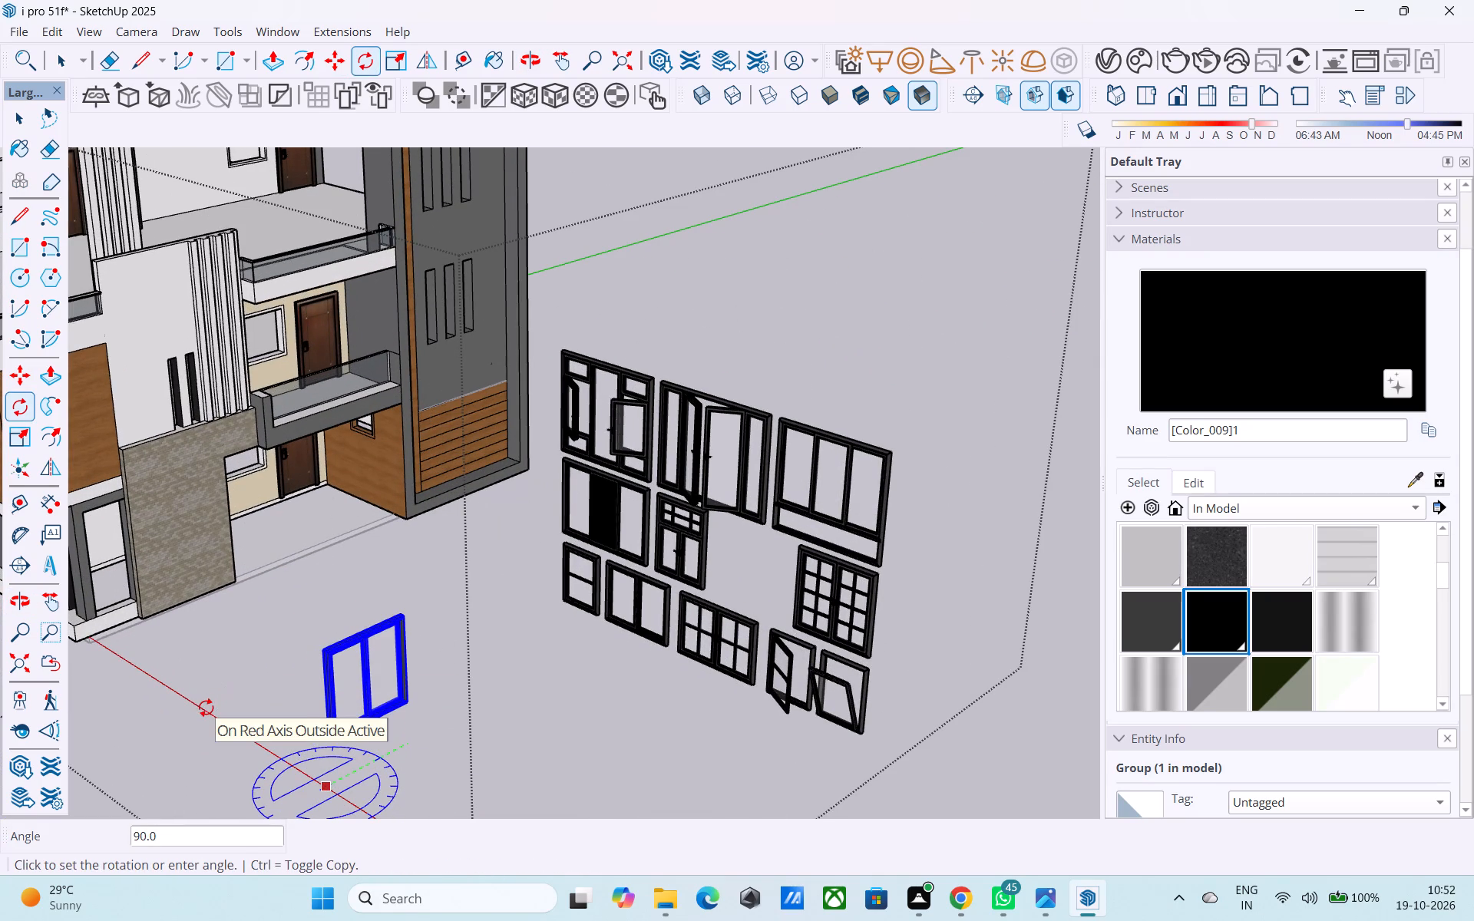
click(206, 708)
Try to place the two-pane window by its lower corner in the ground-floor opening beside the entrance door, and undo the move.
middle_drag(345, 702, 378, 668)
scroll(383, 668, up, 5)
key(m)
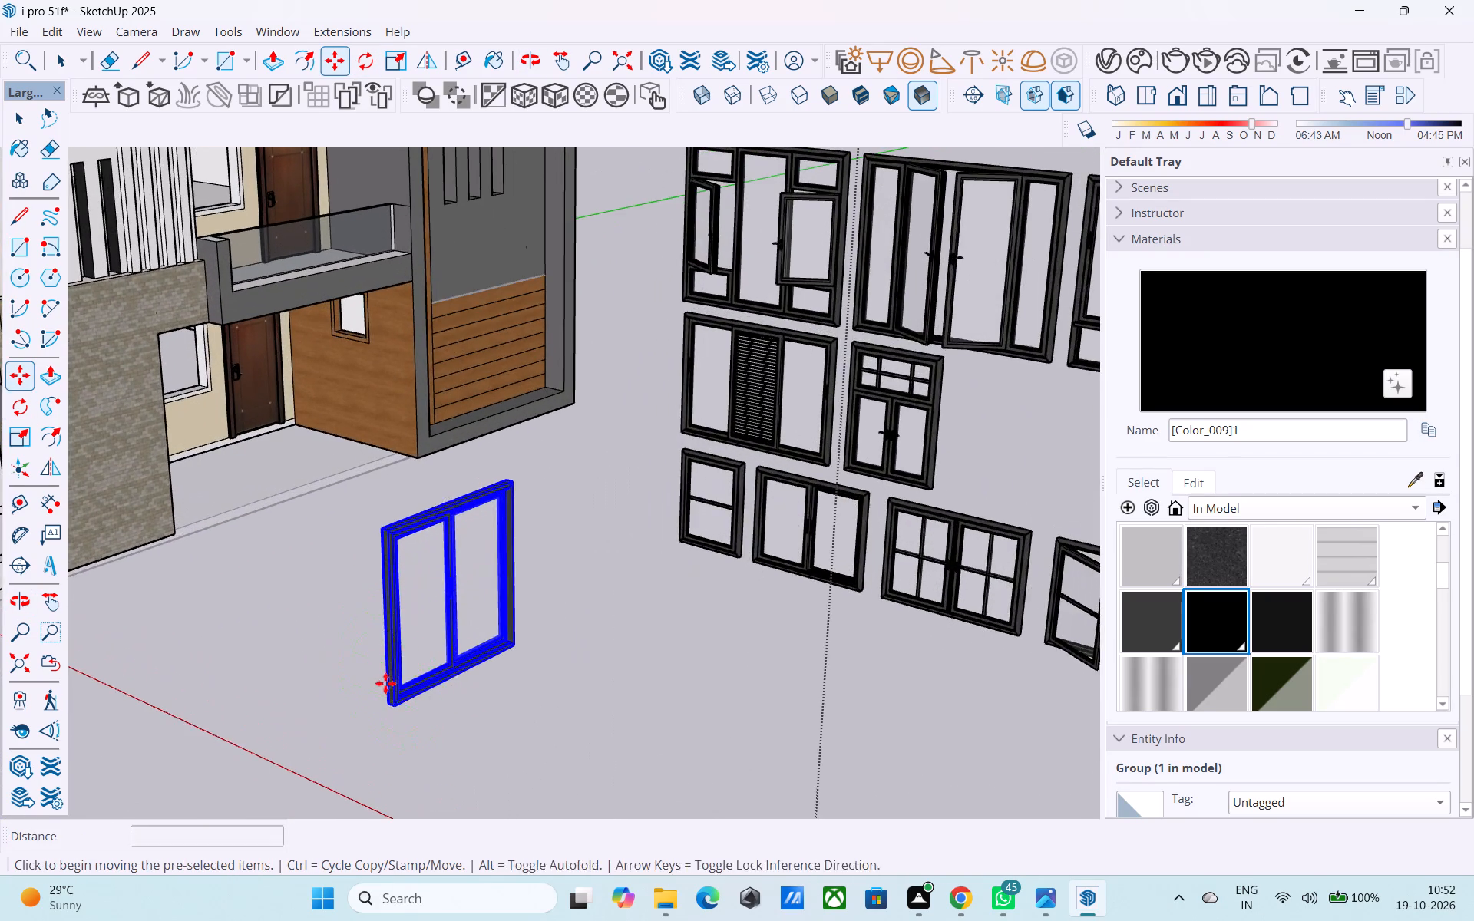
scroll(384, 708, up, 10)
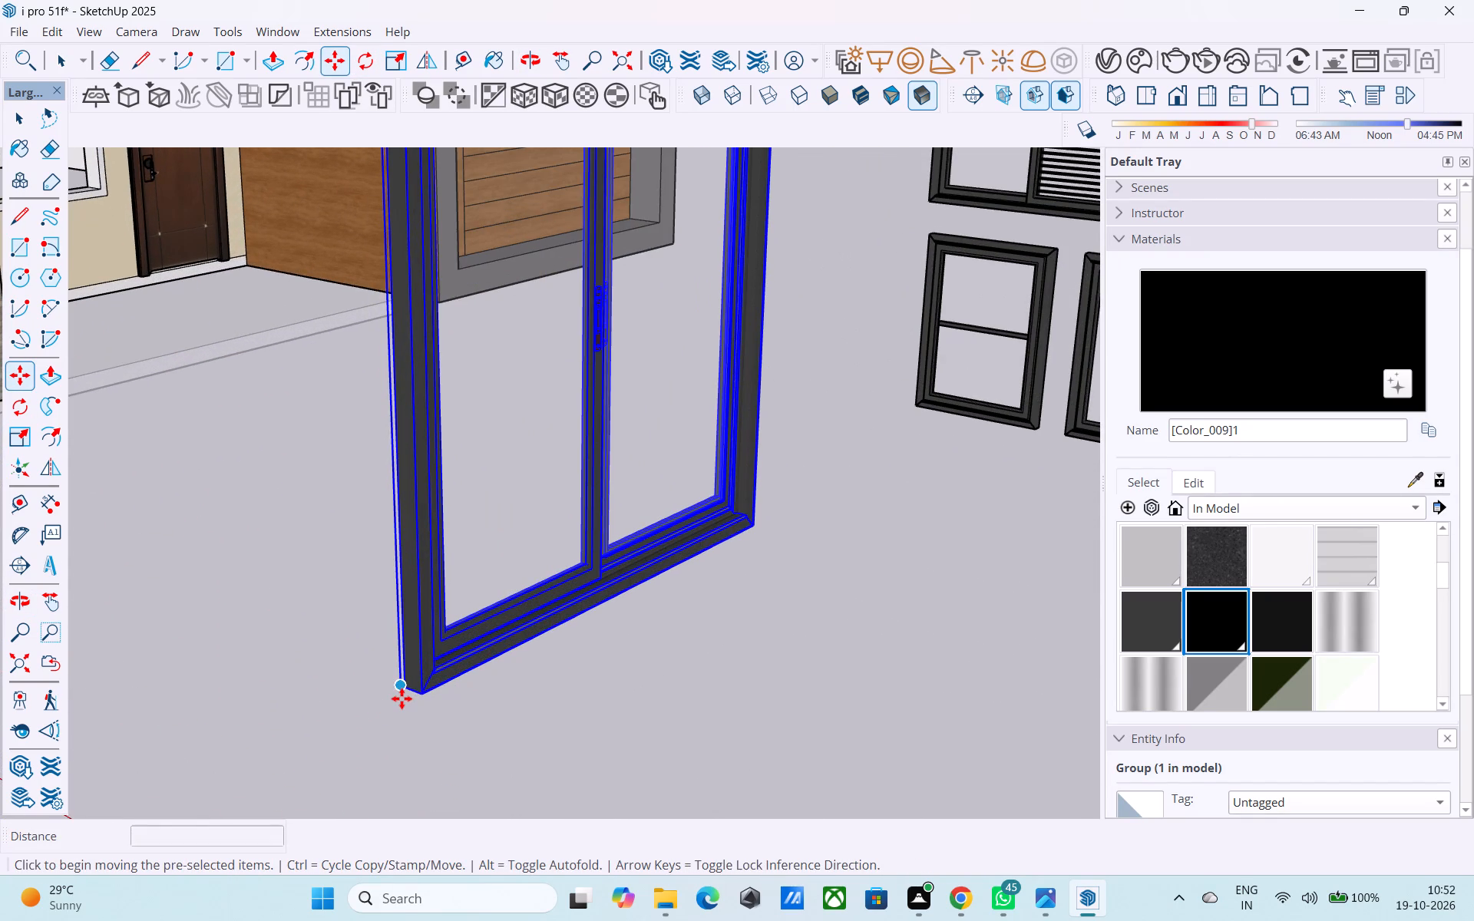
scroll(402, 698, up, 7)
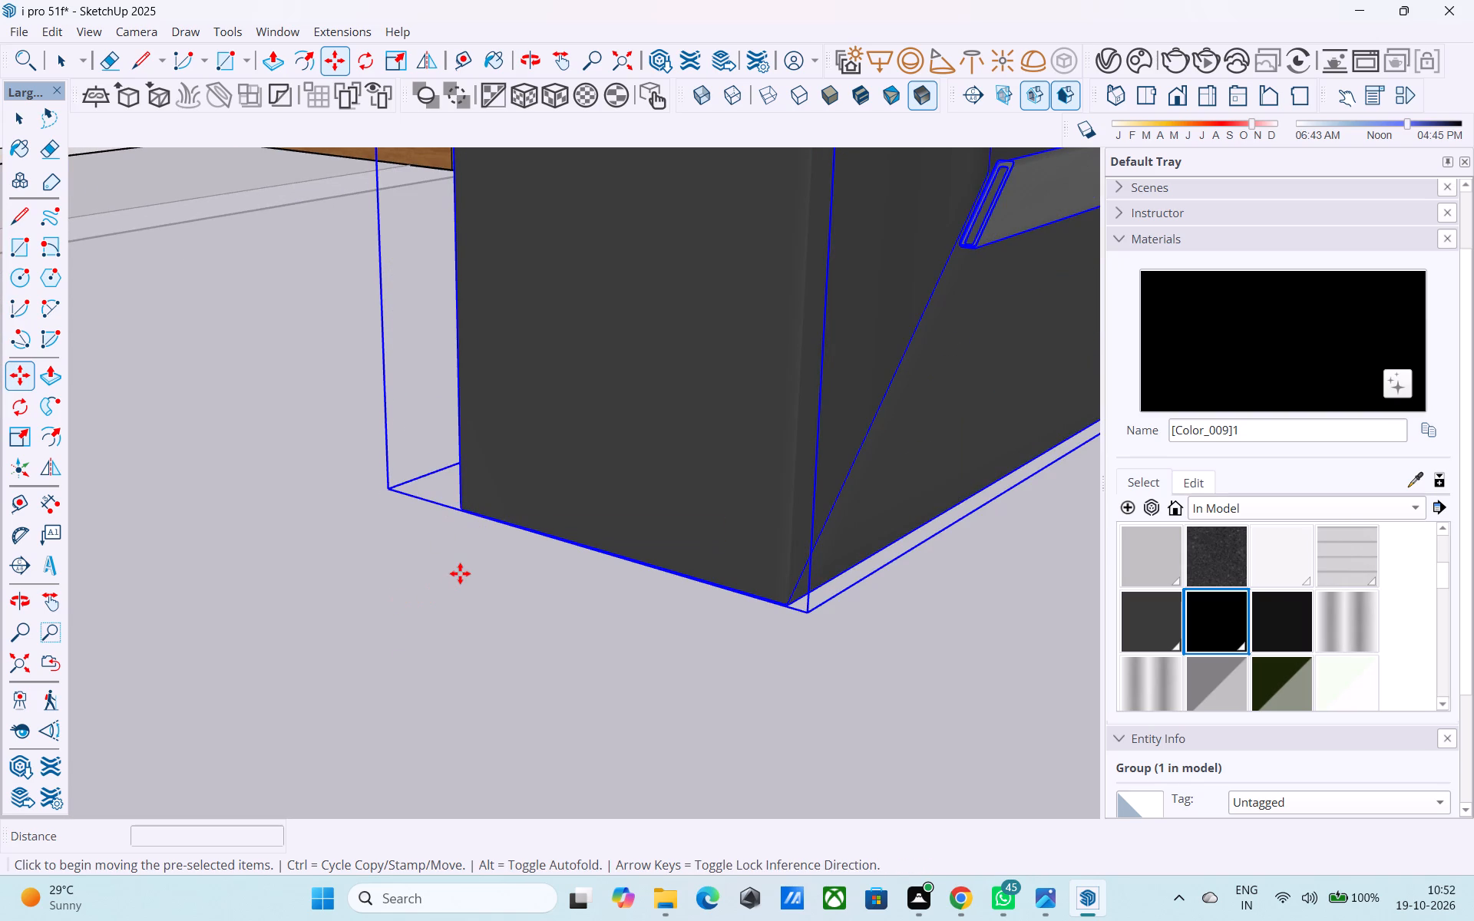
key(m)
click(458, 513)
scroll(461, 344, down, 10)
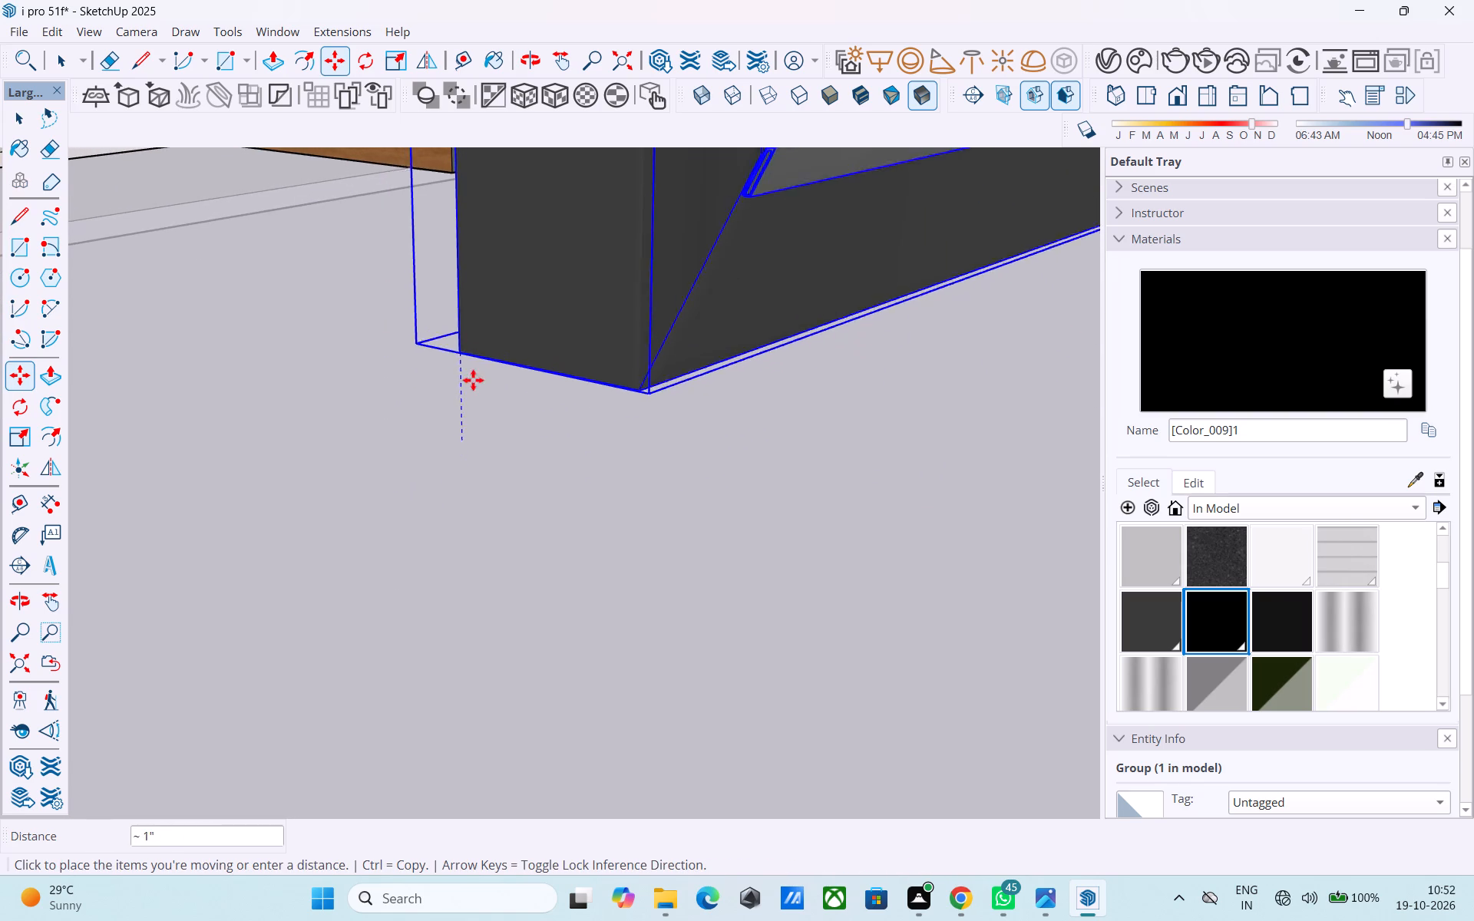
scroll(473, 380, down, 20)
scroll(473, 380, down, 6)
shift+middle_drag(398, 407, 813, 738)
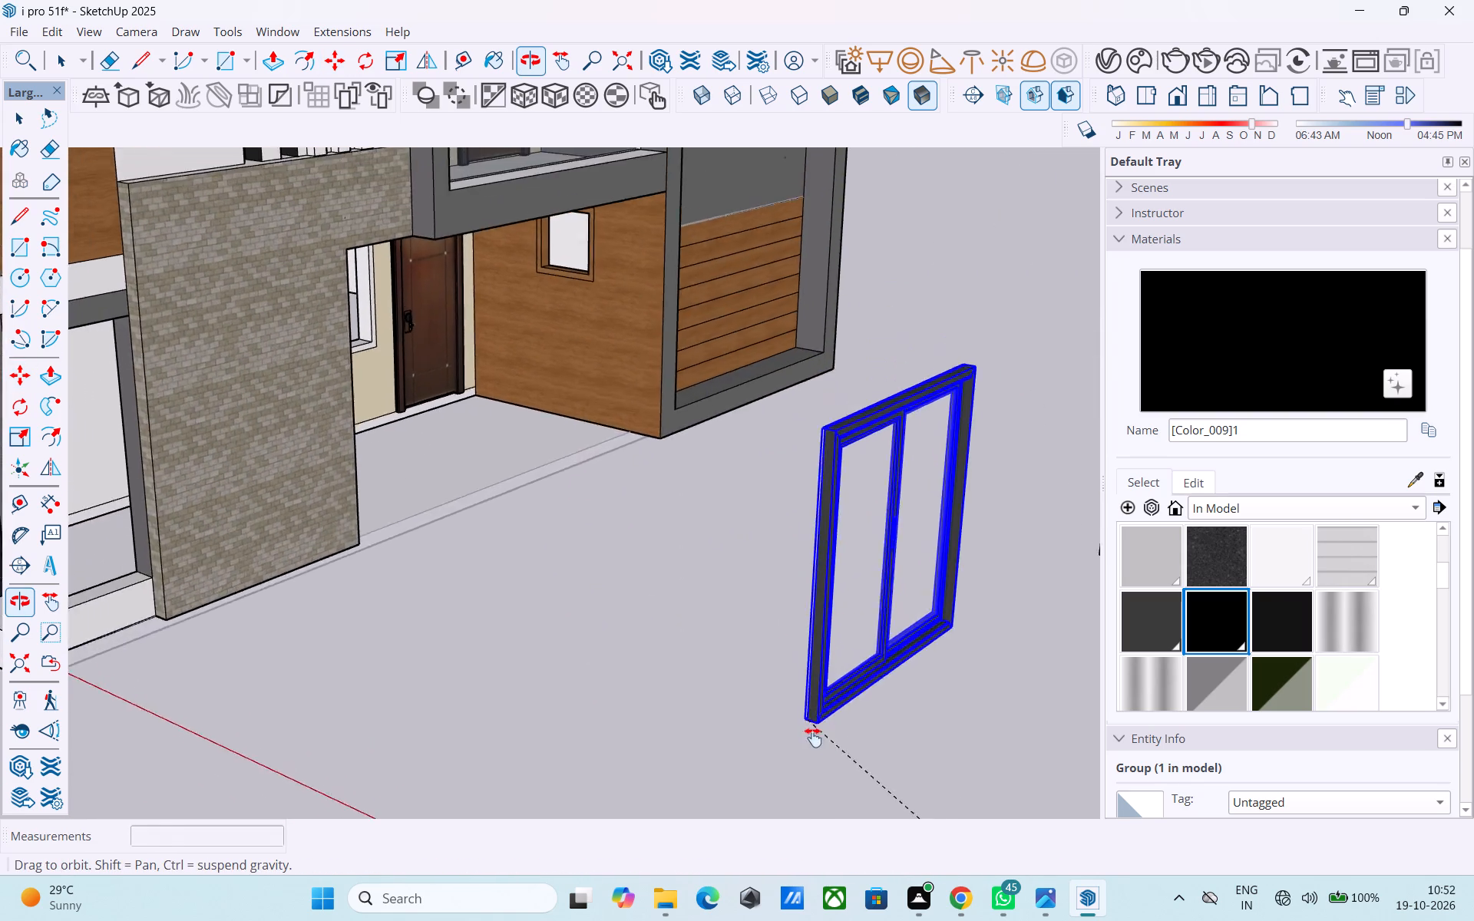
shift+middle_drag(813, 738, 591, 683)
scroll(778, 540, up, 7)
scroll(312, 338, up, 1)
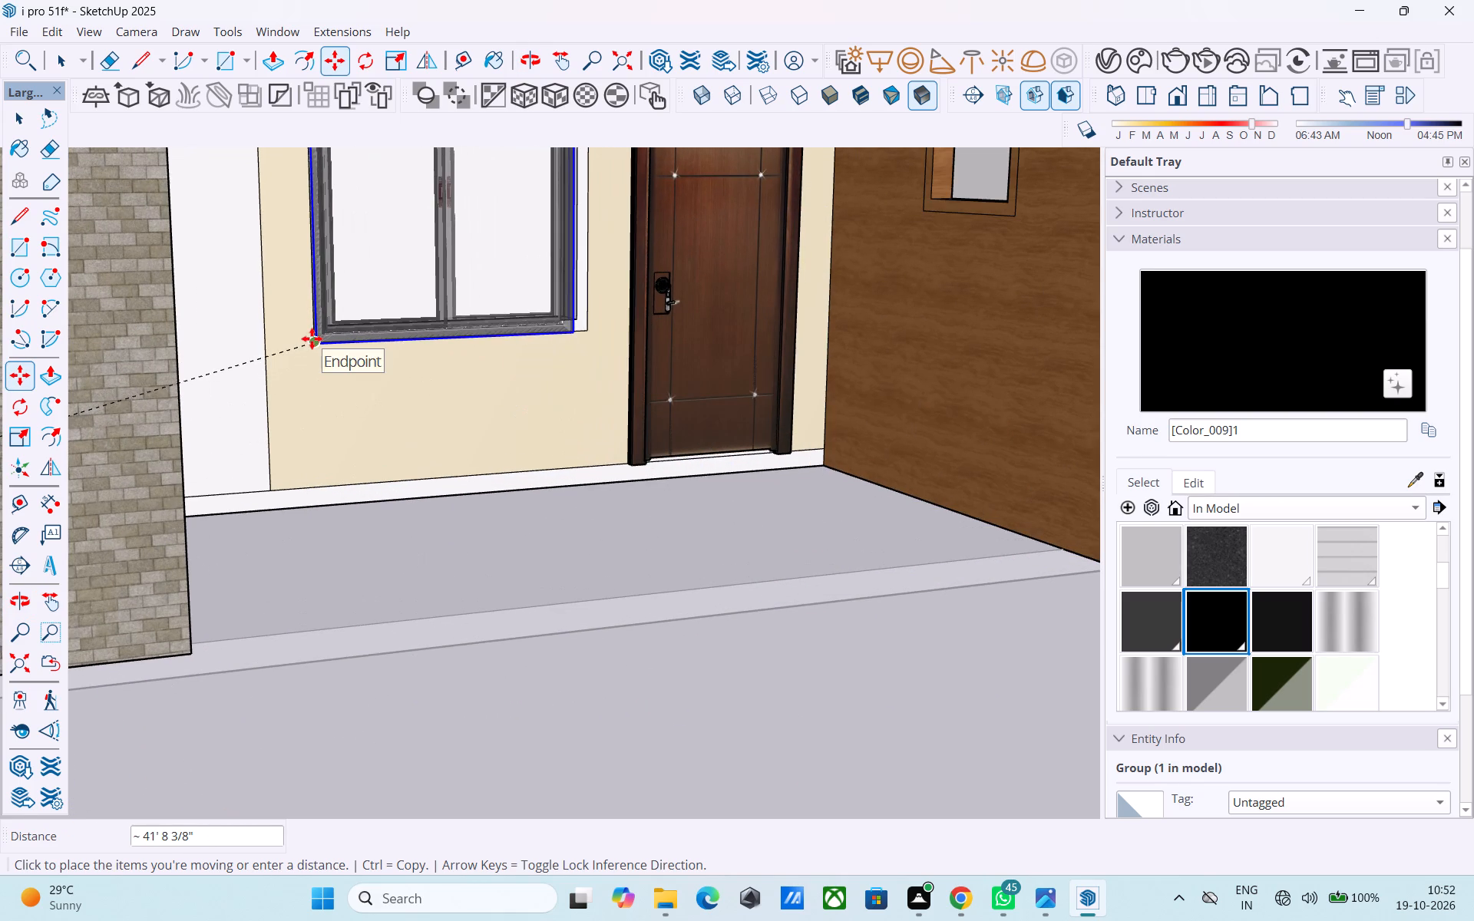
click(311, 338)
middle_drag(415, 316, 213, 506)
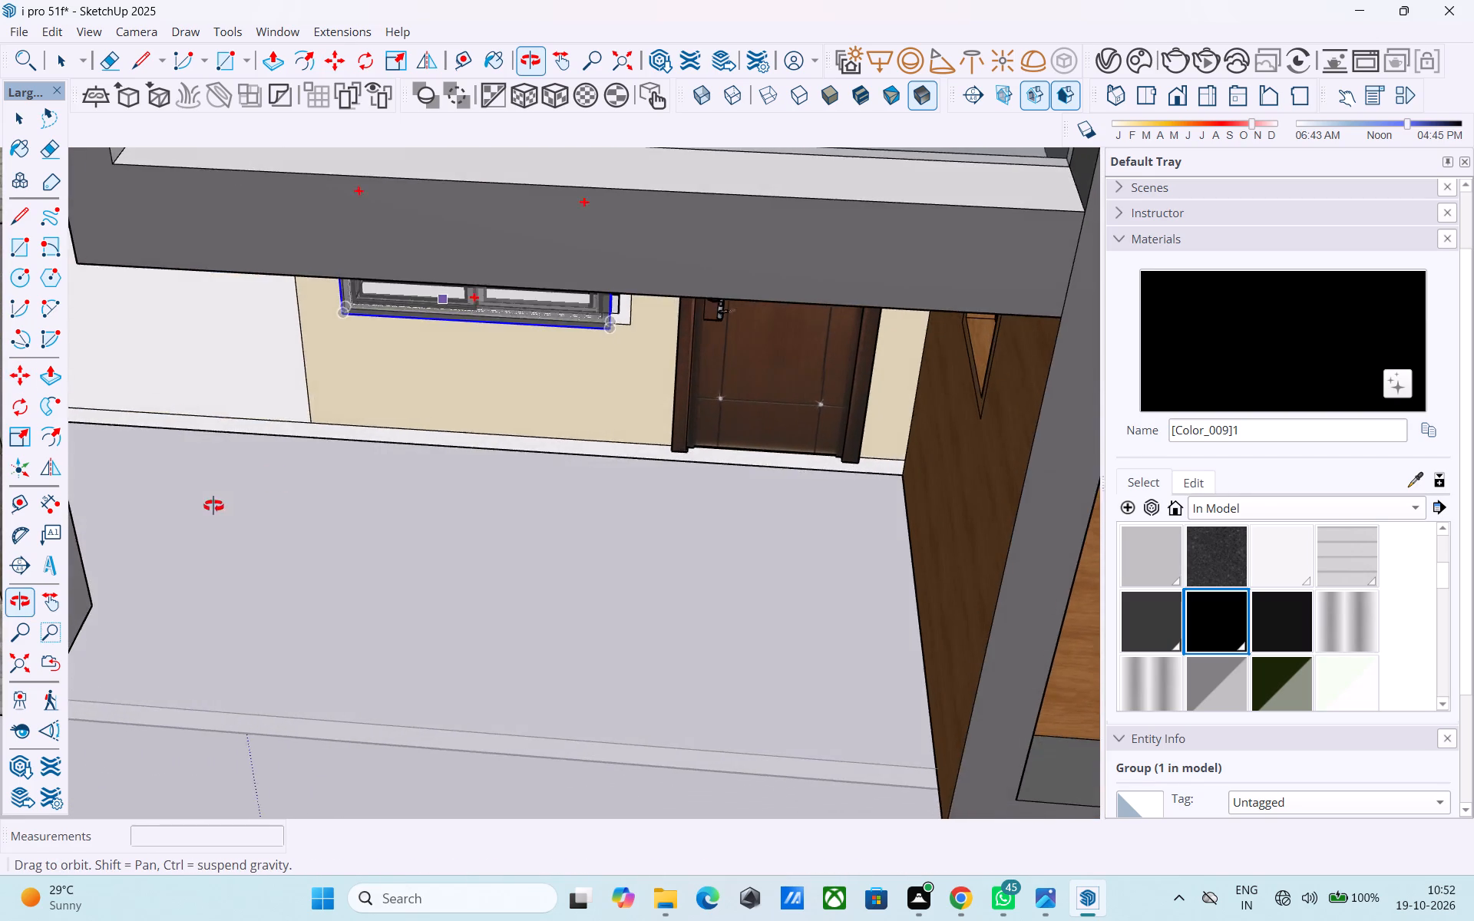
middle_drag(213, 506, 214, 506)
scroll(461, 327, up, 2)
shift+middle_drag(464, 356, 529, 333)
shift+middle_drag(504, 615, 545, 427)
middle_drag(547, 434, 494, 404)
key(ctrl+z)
Move the two-pane window by its lower back corner to the lower corner of the ground-floor opening beside the wooden door.
scroll(485, 433, down, 5)
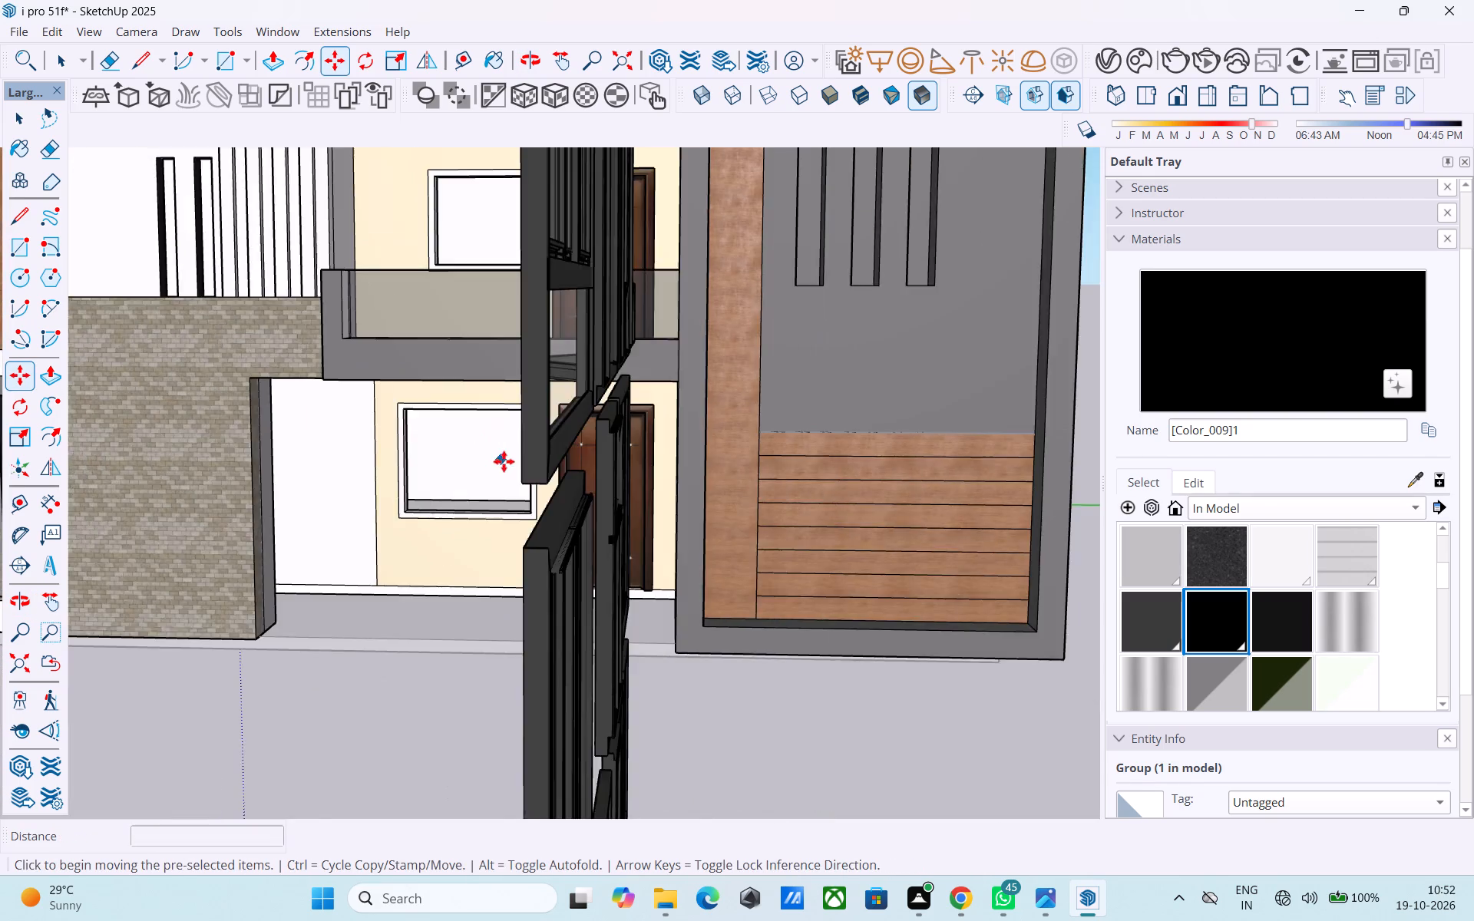
scroll(504, 461, down, 3)
scroll(521, 491, up, 1)
scroll(525, 498, down, 6)
middle_drag(488, 609, 817, 620)
scroll(881, 642, up, 16)
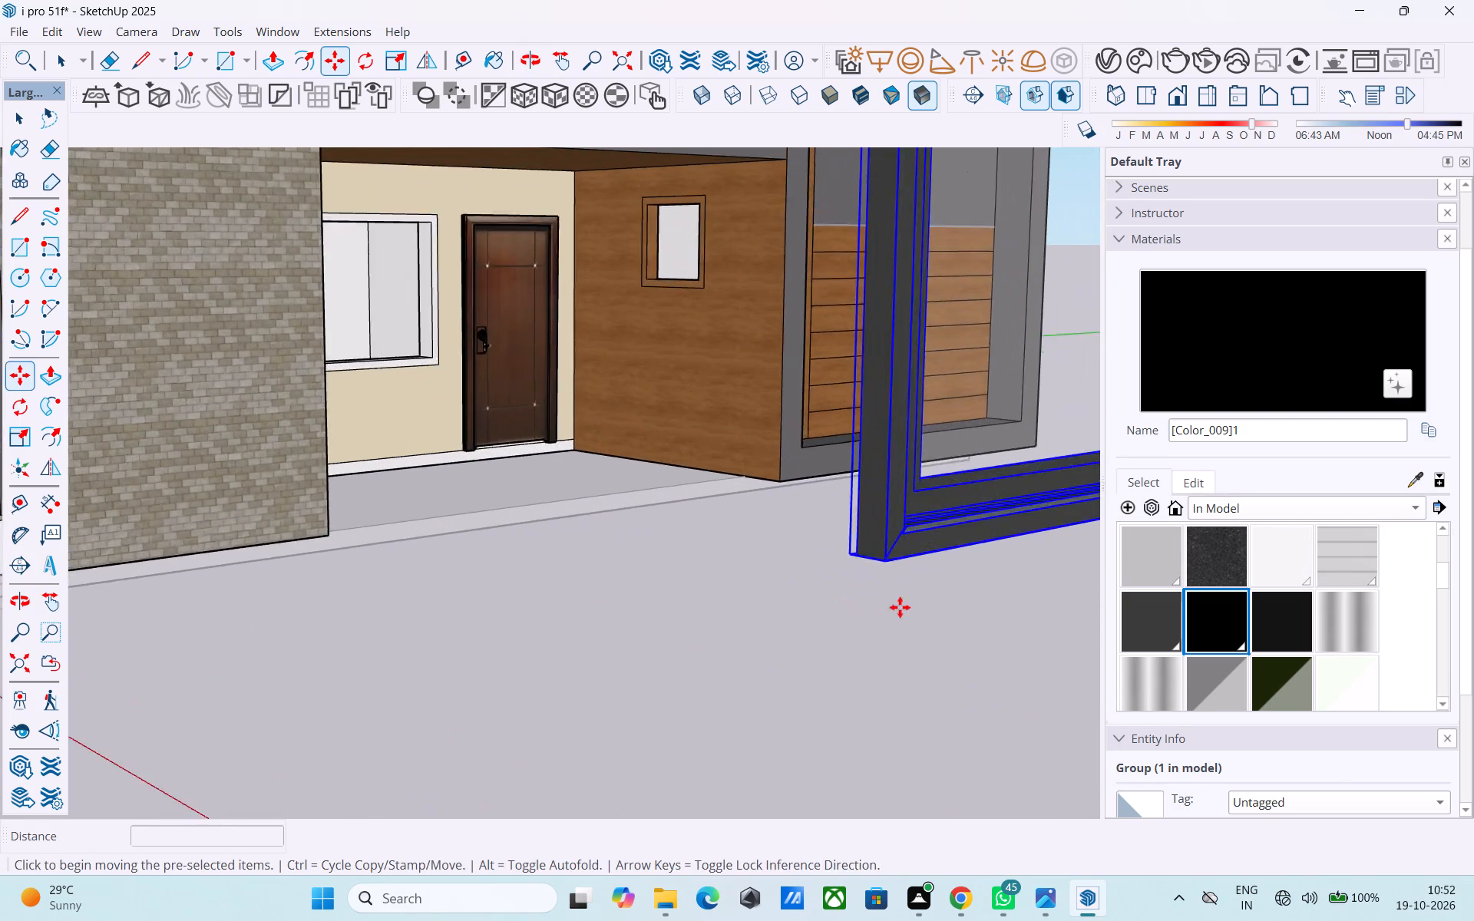
middle_drag(900, 607, 939, 596)
scroll(938, 590, down, 5)
middle_drag(957, 615, 698, 527)
scroll(956, 615, down, 1)
scroll(738, 504, down, 3)
middle_drag(738, 504, 700, 573)
scroll(652, 648, up, 20)
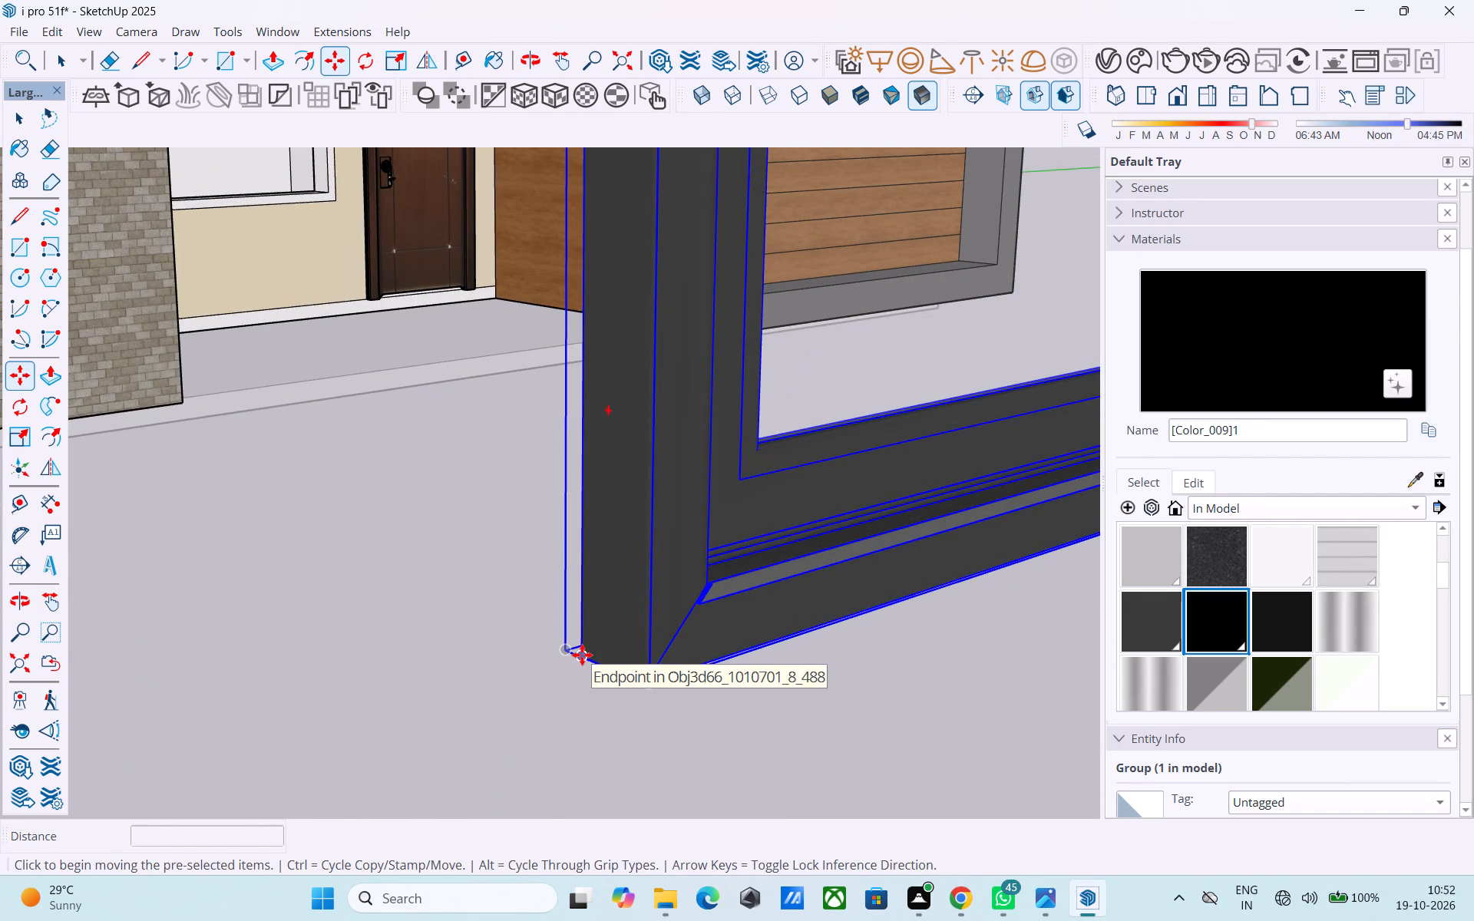
middle_drag(587, 655, 905, 649)
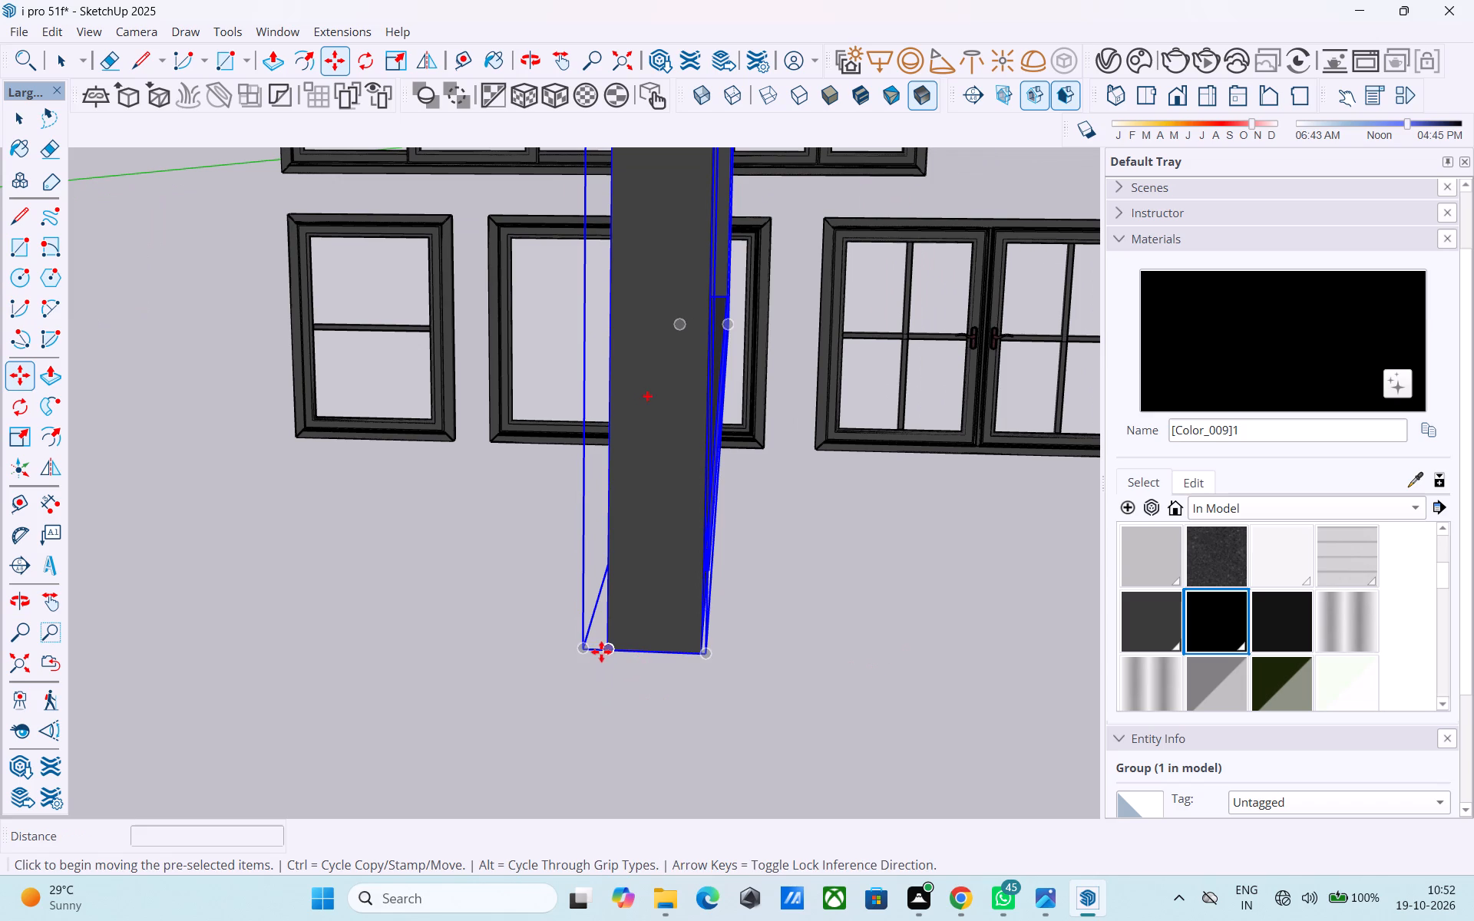
click(610, 649)
scroll(636, 543, down, 20)
scroll(636, 543, down, 4)
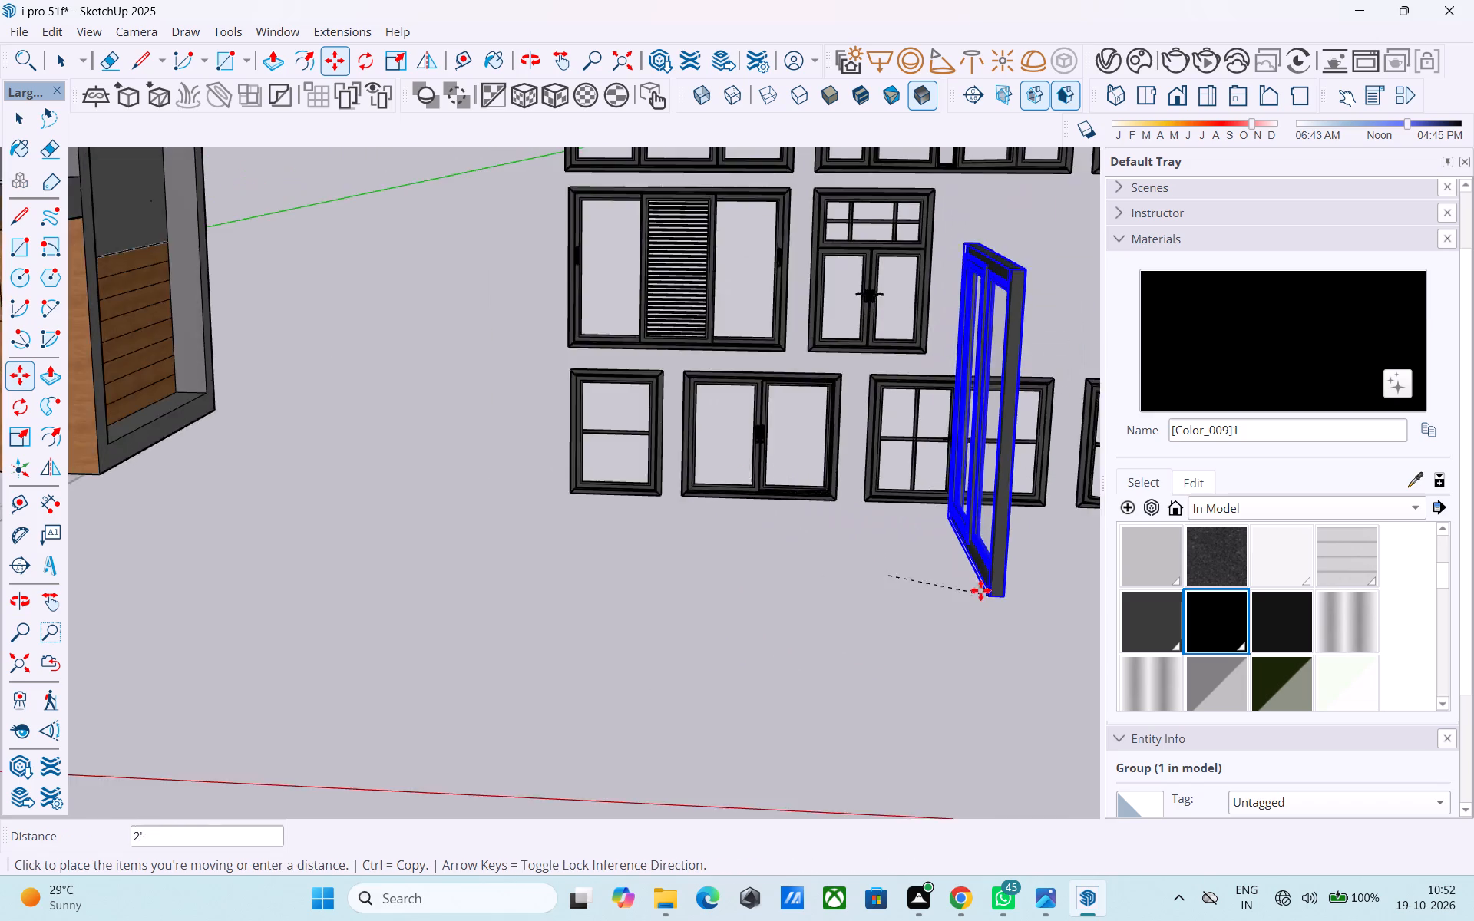
scroll(980, 590, down, 3)
middle_drag(975, 627, 648, 578)
scroll(740, 503, up, 13)
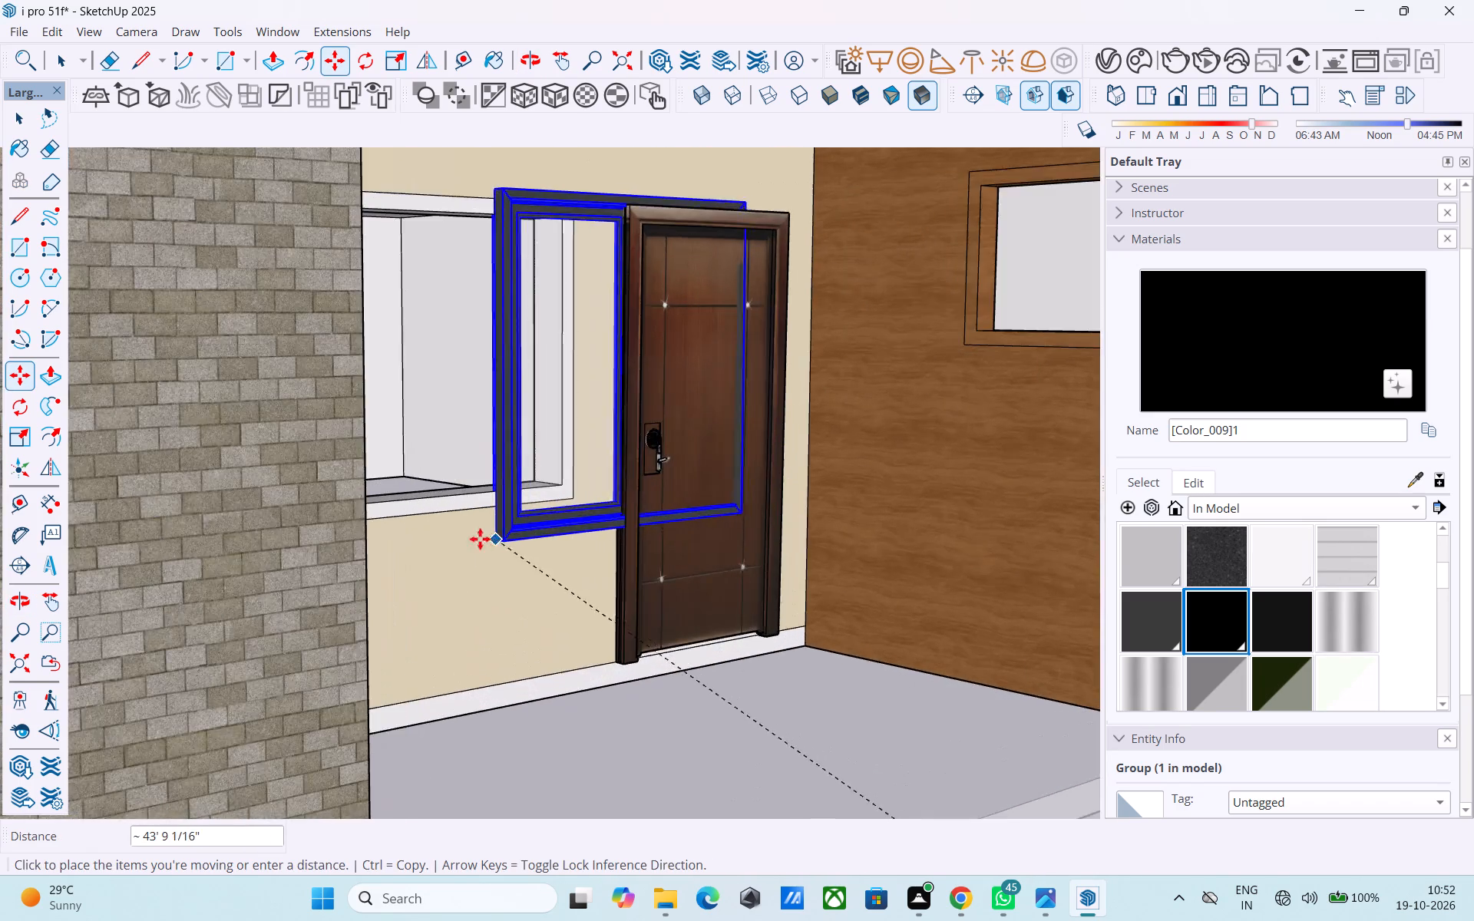
scroll(480, 539, up, 6)
middle_drag(337, 540, 222, 565)
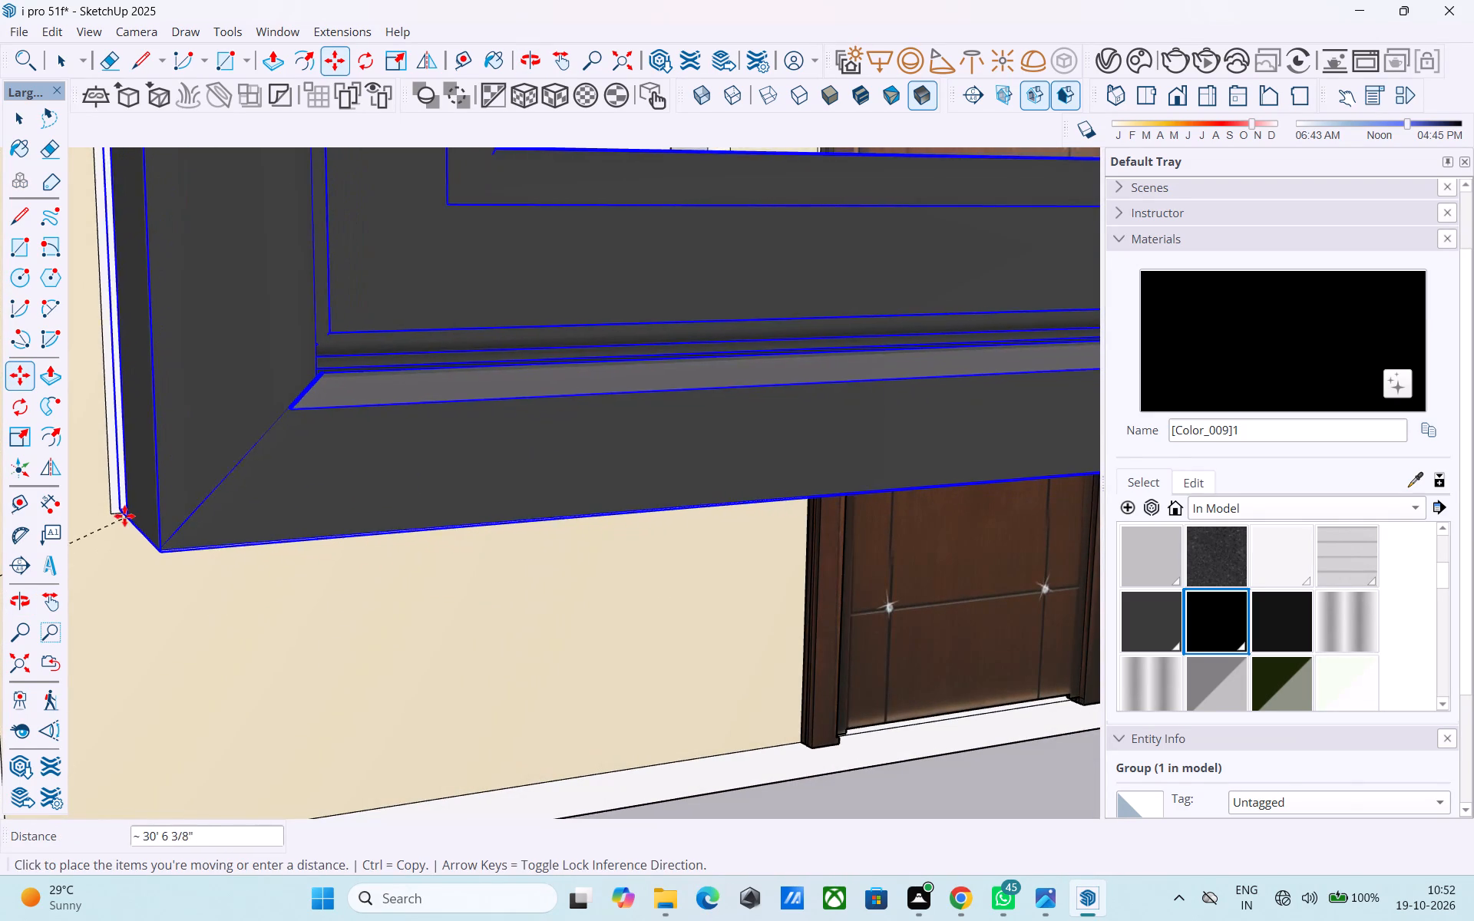
middle_drag(117, 510, 271, 497)
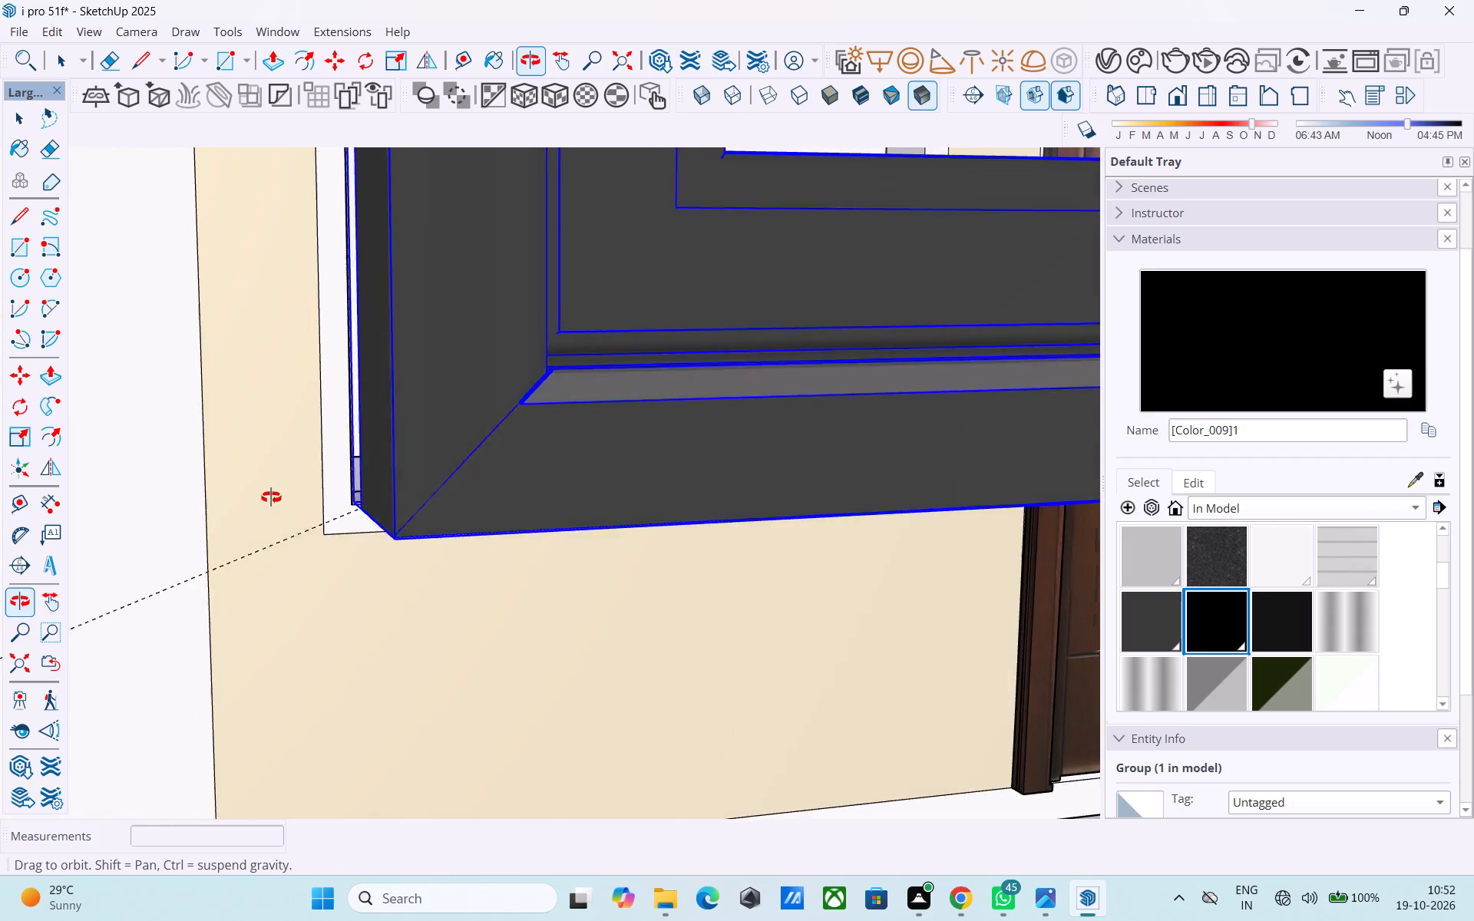
middle_drag(271, 497, 276, 503)
scroll(292, 522, up, 9)
scroll(555, 550, up, 8)
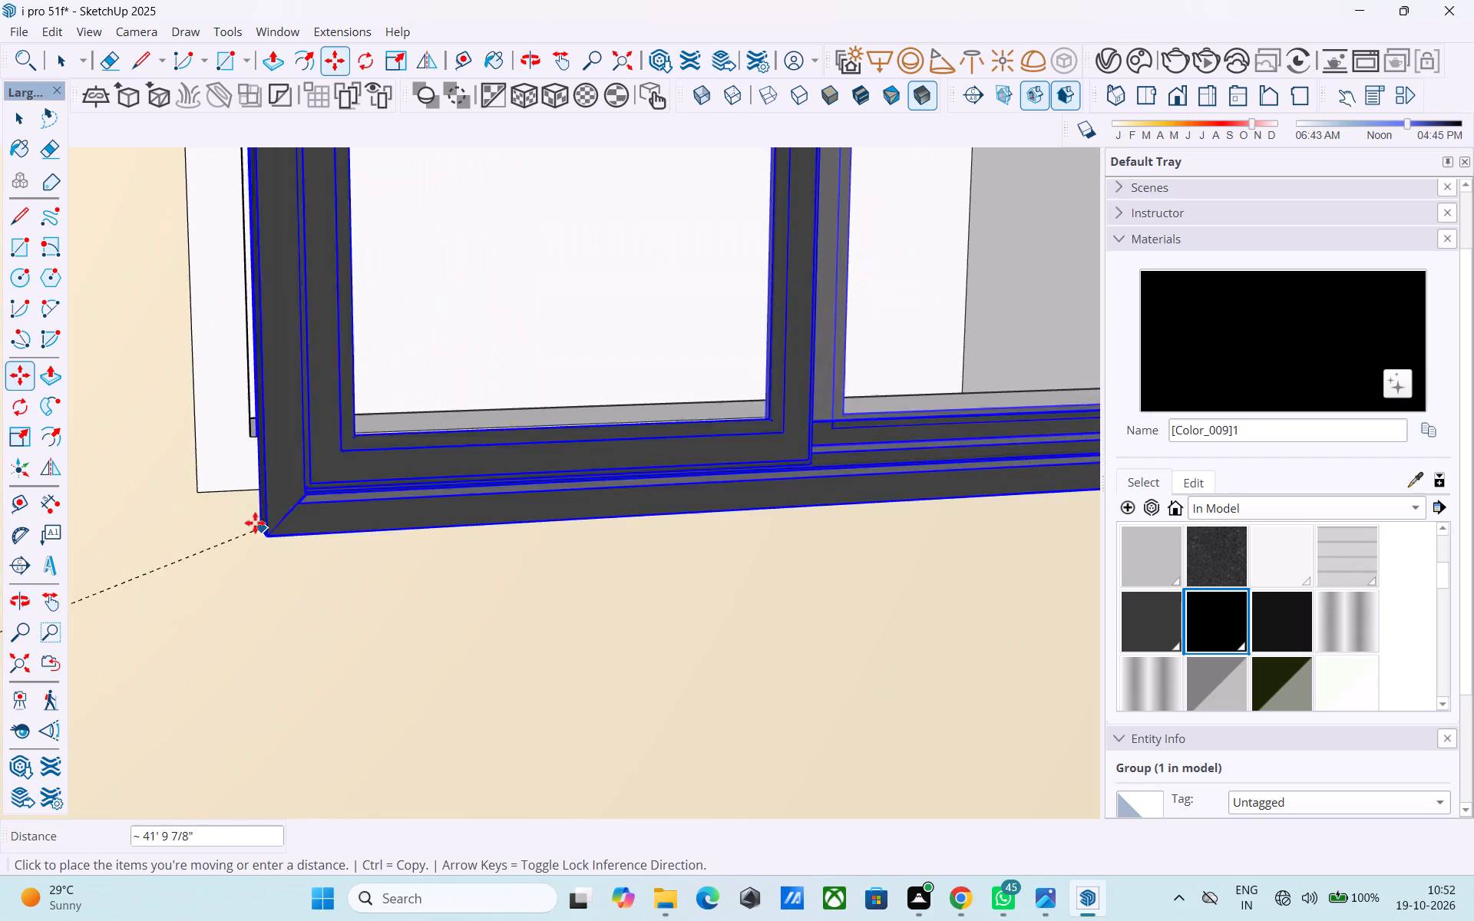
middle_drag(201, 493, 368, 544)
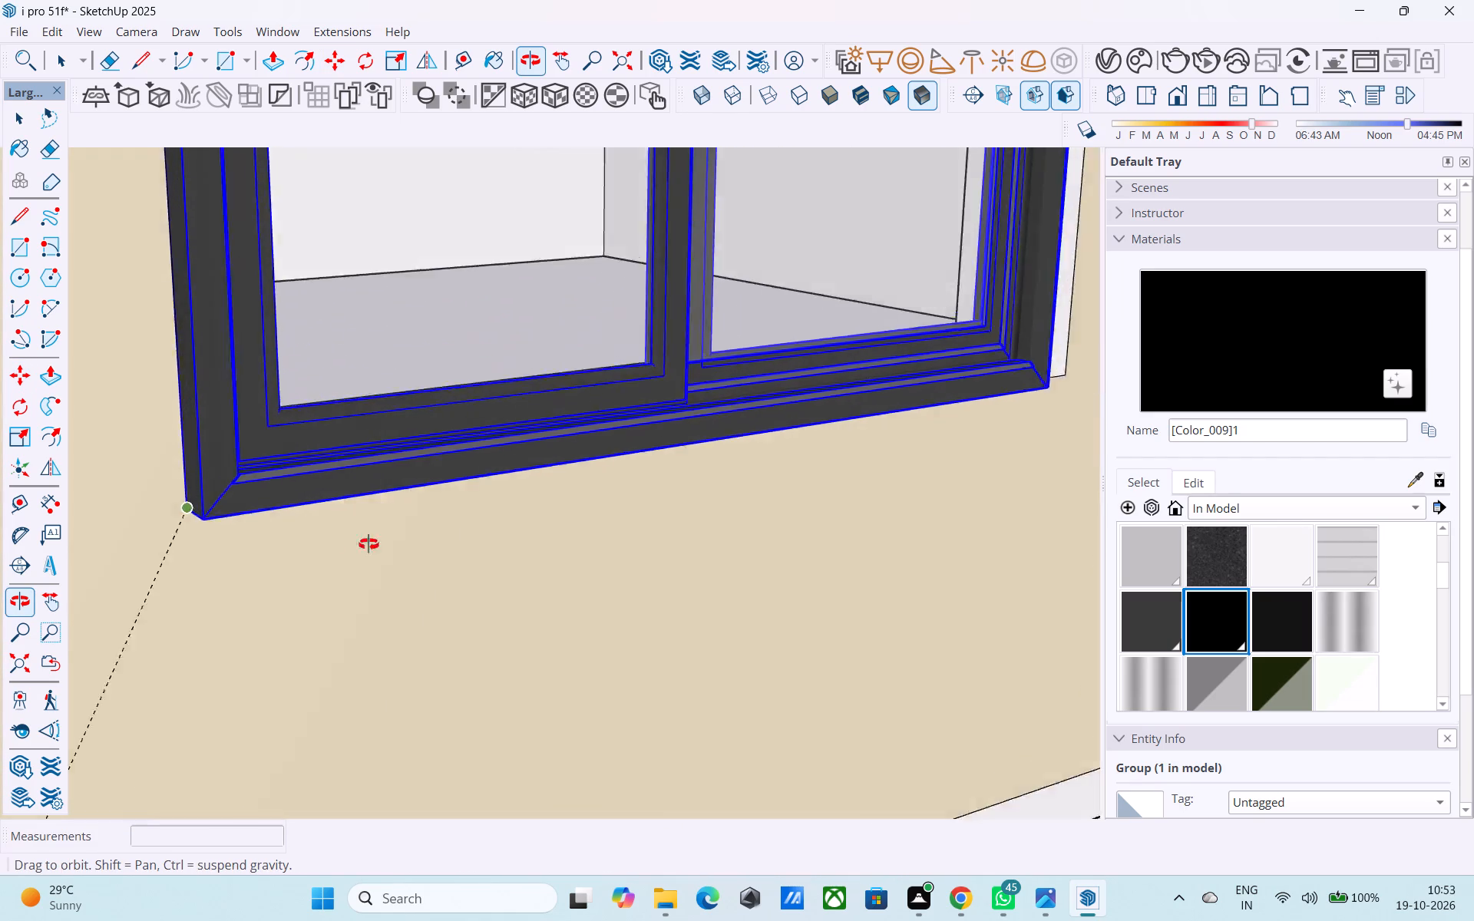
middle_drag(368, 544, 803, 545)
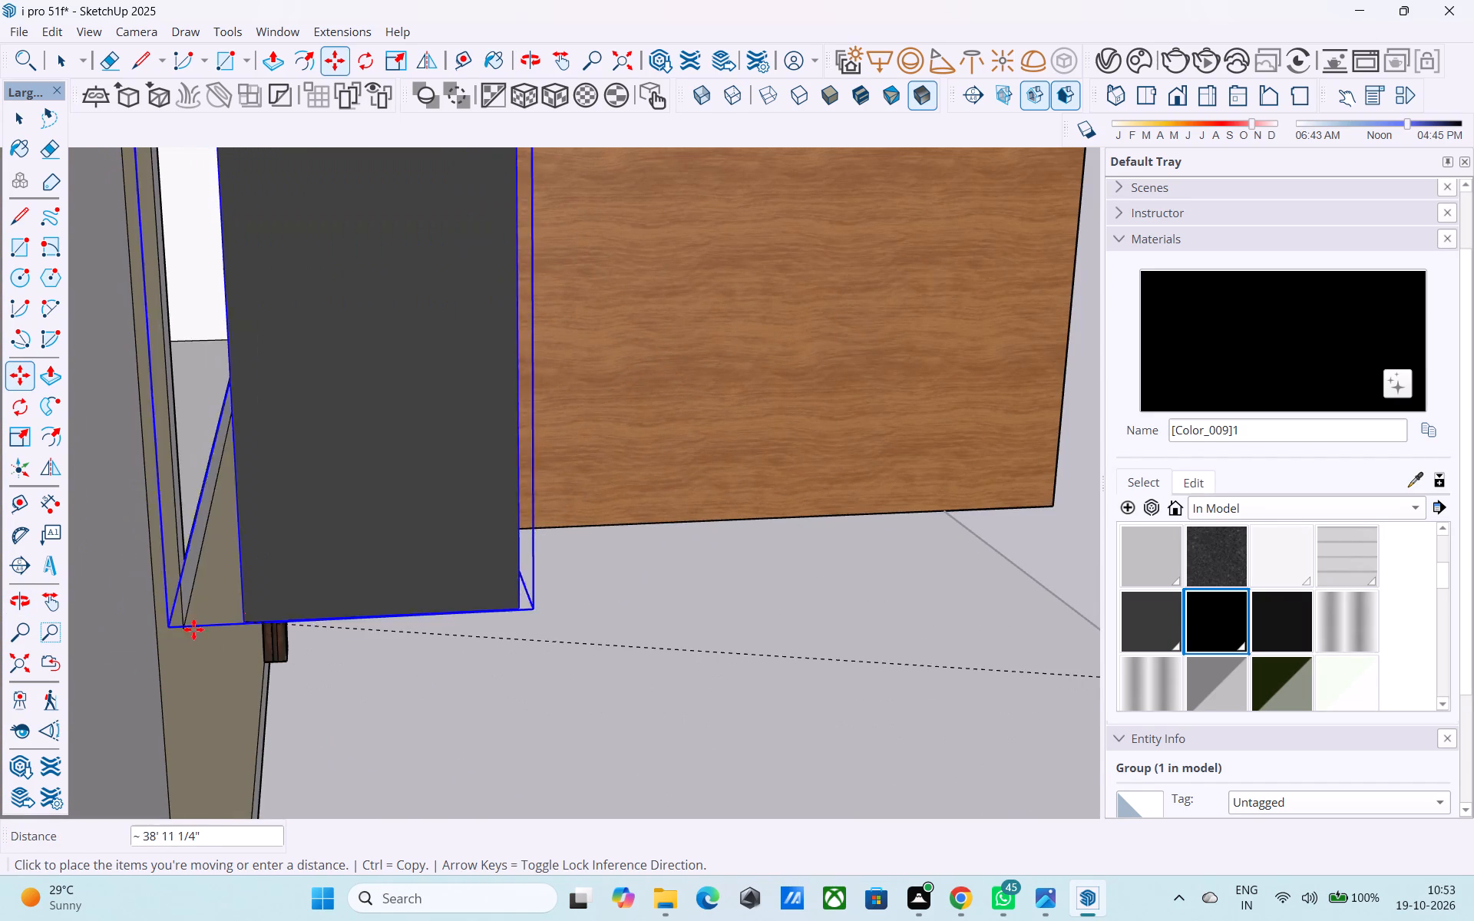
scroll(187, 622, up, 3)
middle_drag(175, 617, 89, 539)
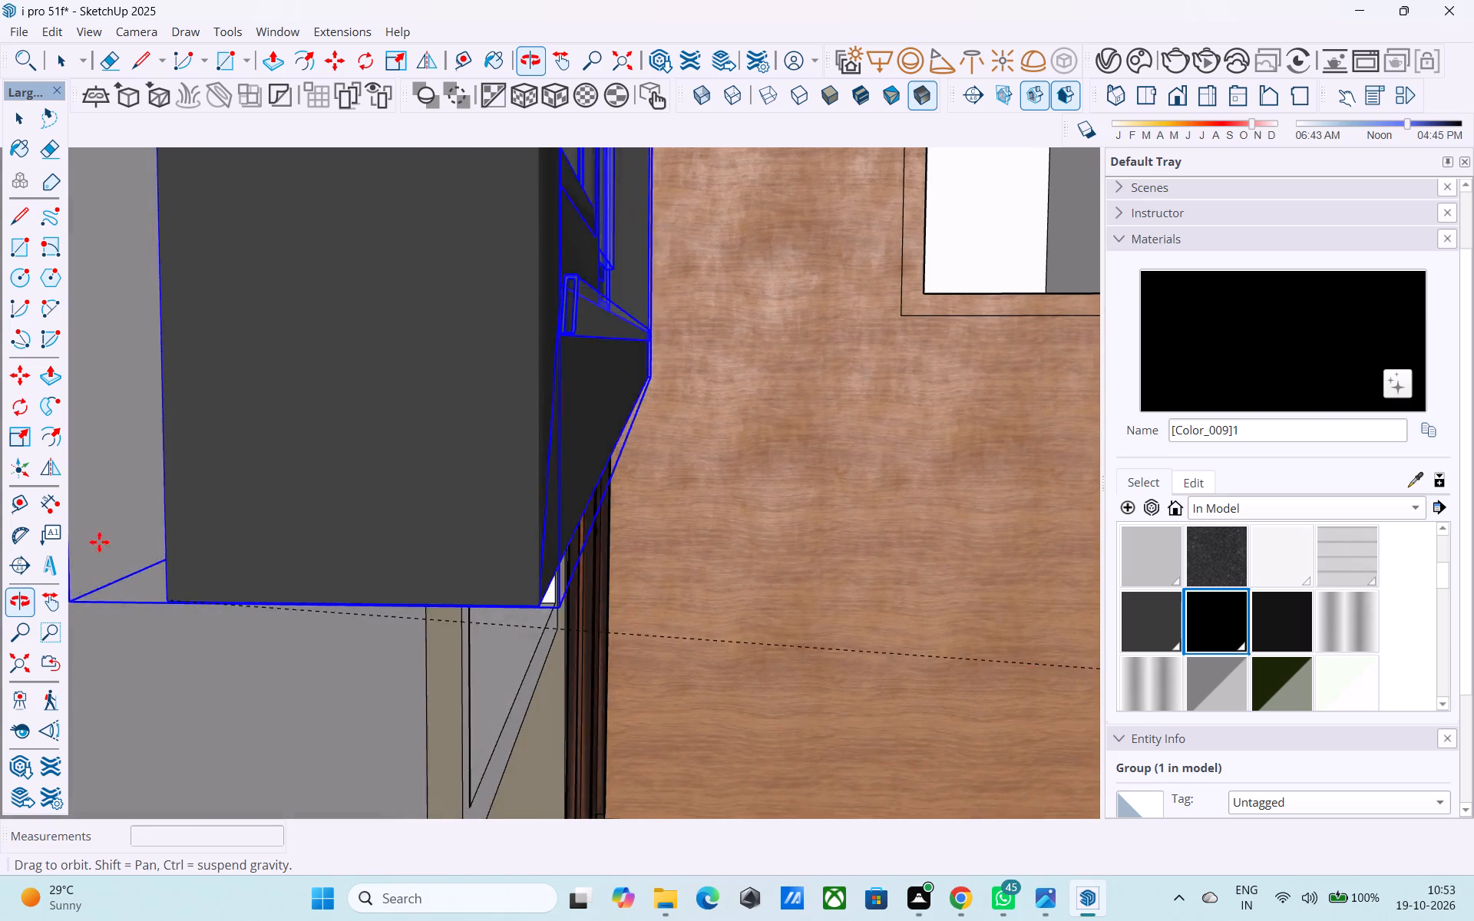
scroll(527, 794, down, 2)
shift+middle_drag(527, 795, 377, 598)
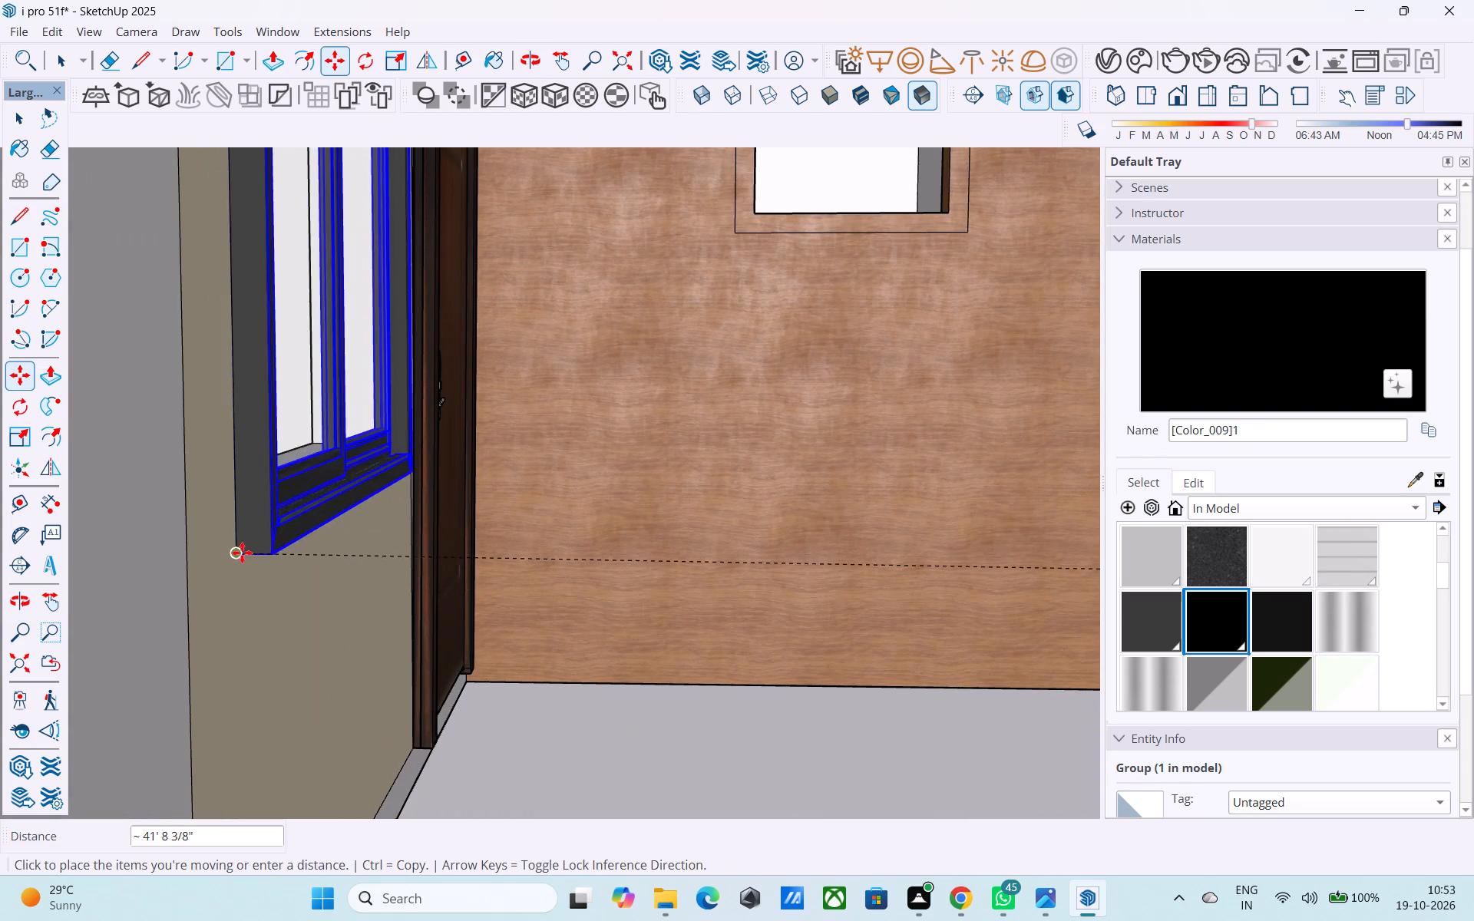
click(242, 552)
Scale the ground-floor two-pane window's height to about 0.89 from its top so it matches the opening beside the entrance door.
middle_drag(418, 497, 183, 515)
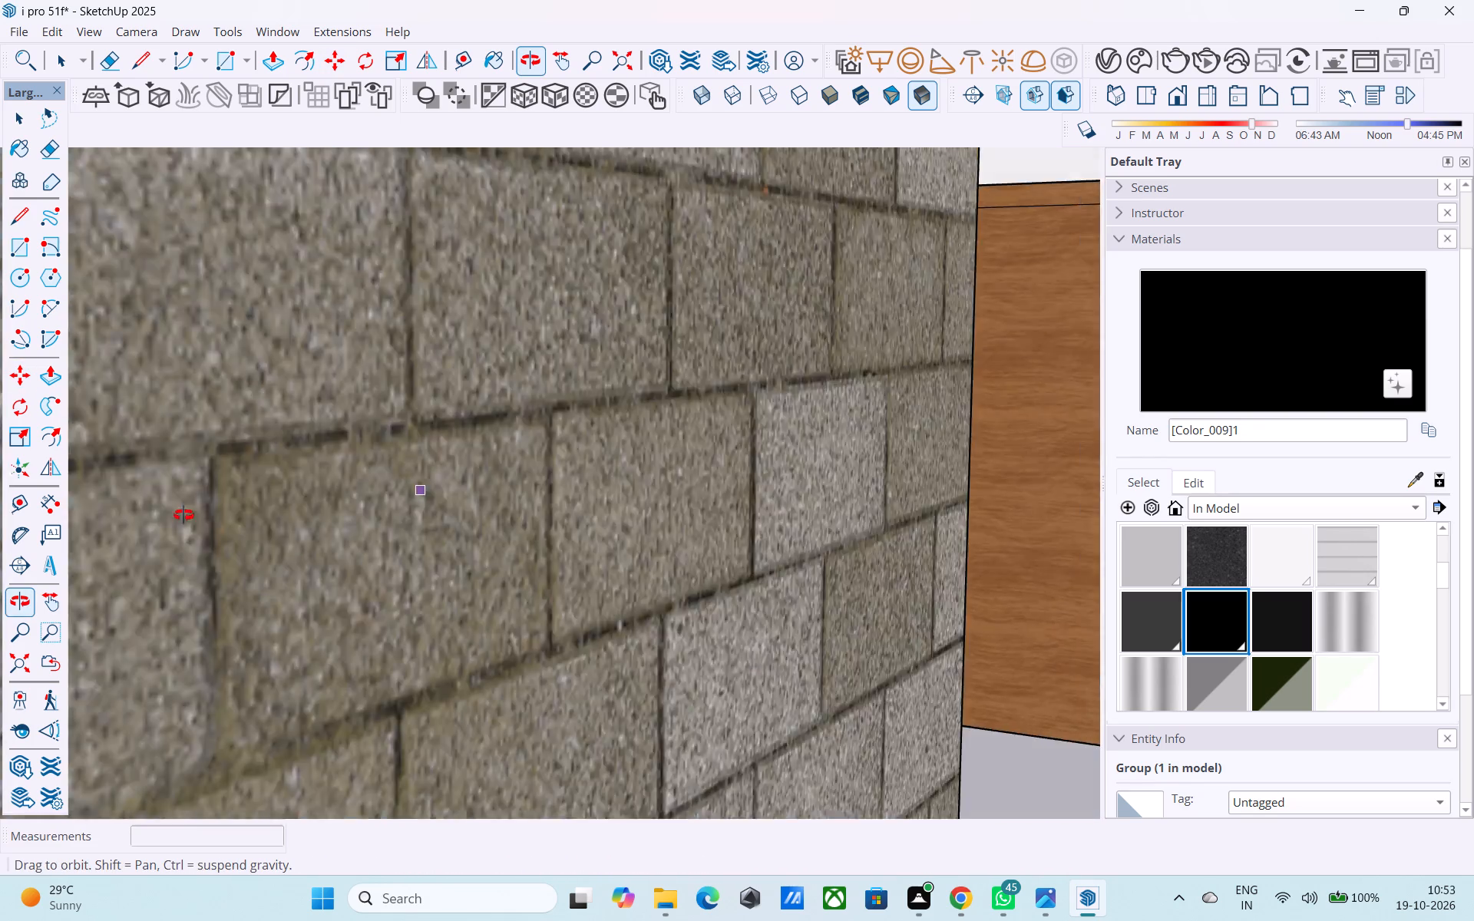
middle_drag(183, 515, 0, 591)
scroll(352, 543, down, 9)
middle_drag(450, 572, 643, 629)
scroll(420, 499, down, 4)
shift+middle_drag(418, 494, 660, 607)
key(s)
shift+middle_click(514, 540)
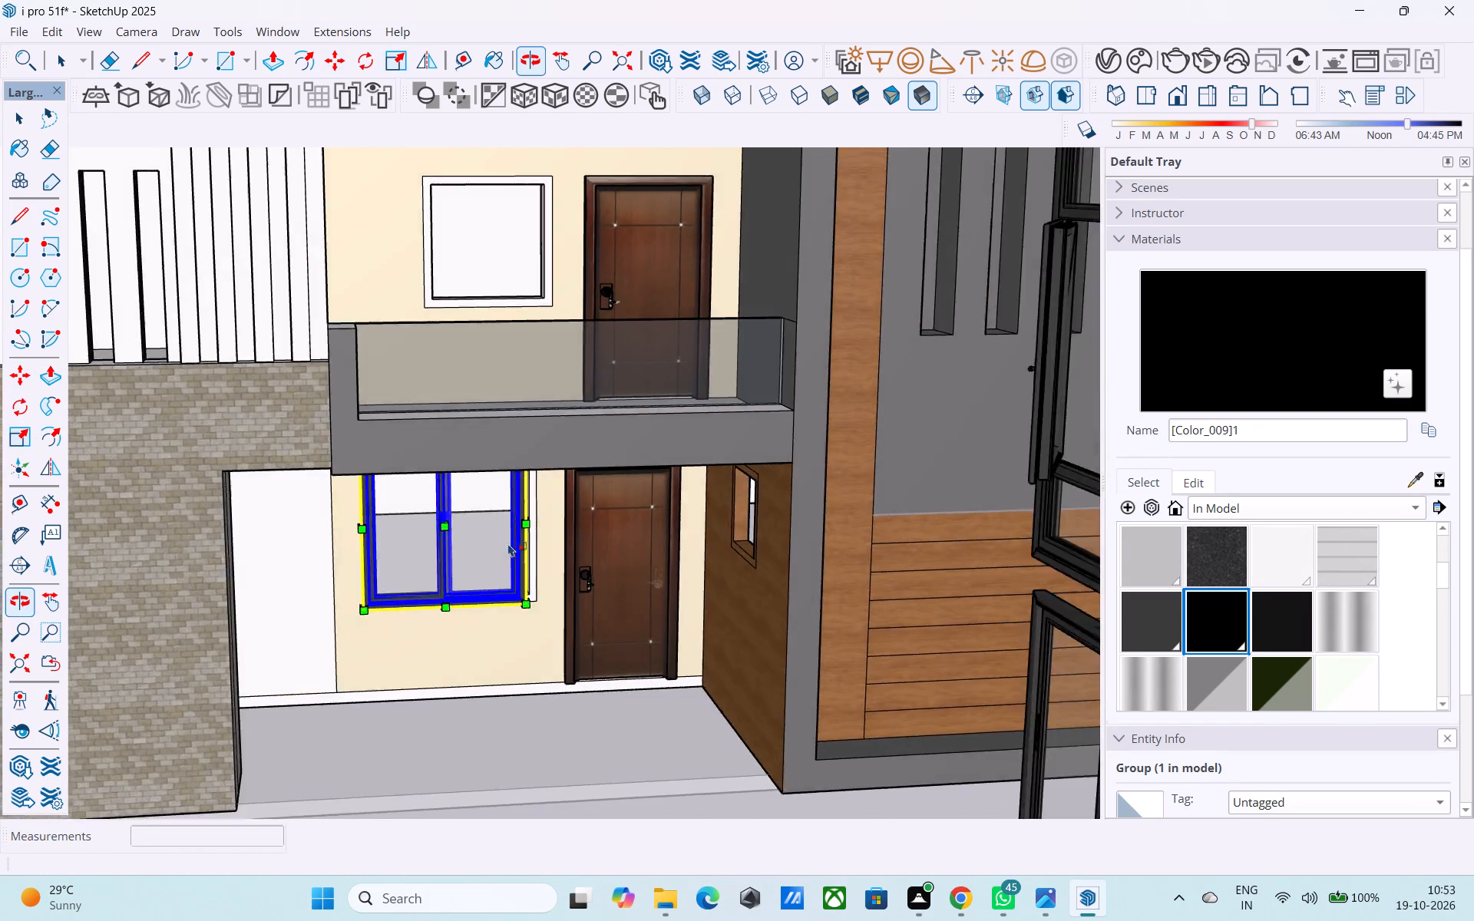
scroll(504, 544, up, 9)
shift+middle_drag(562, 543, 682, 570)
scroll(520, 428, up, 3)
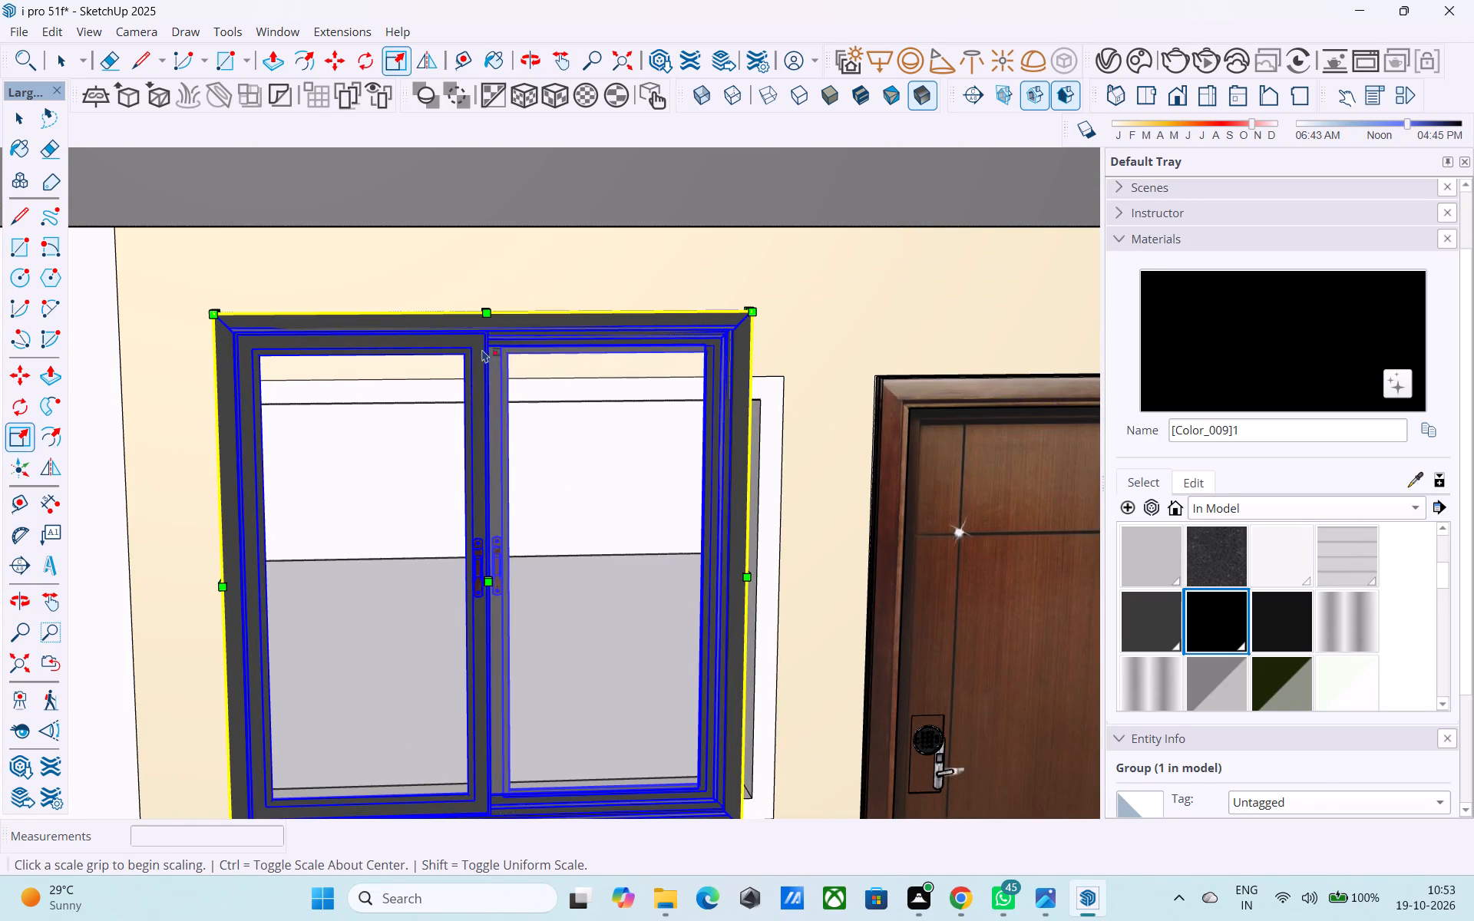
scroll(491, 323, up, 4)
middle_drag(492, 317, 491, 336)
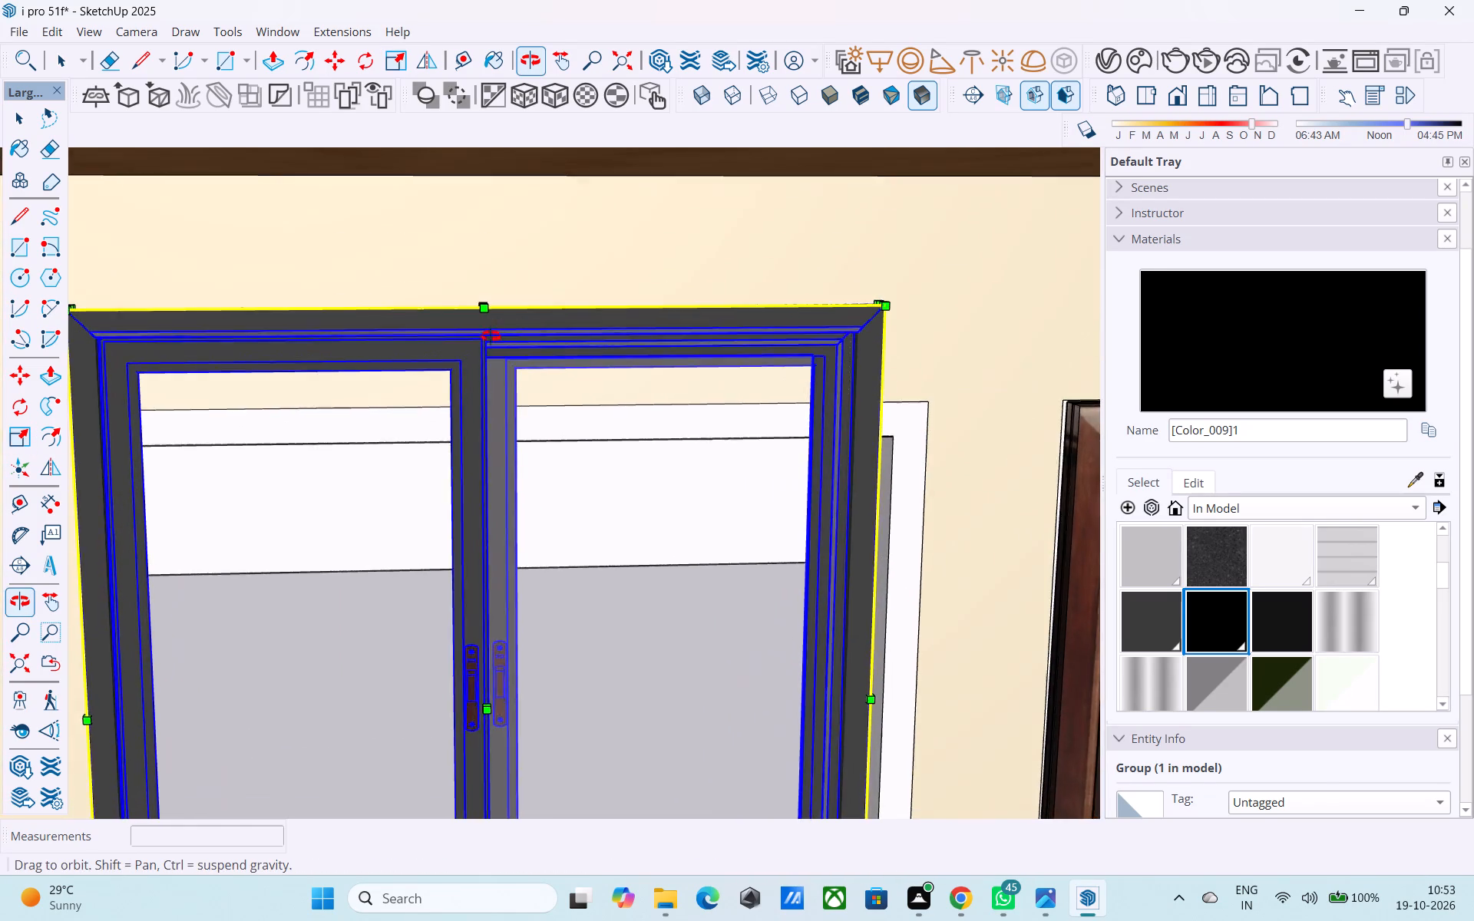
middle_drag(491, 336, 468, 319)
scroll(468, 319, up, 6)
middle_drag(471, 312, 360, 361)
scroll(431, 338, up, 1)
middle_drag(431, 337, 421, 318)
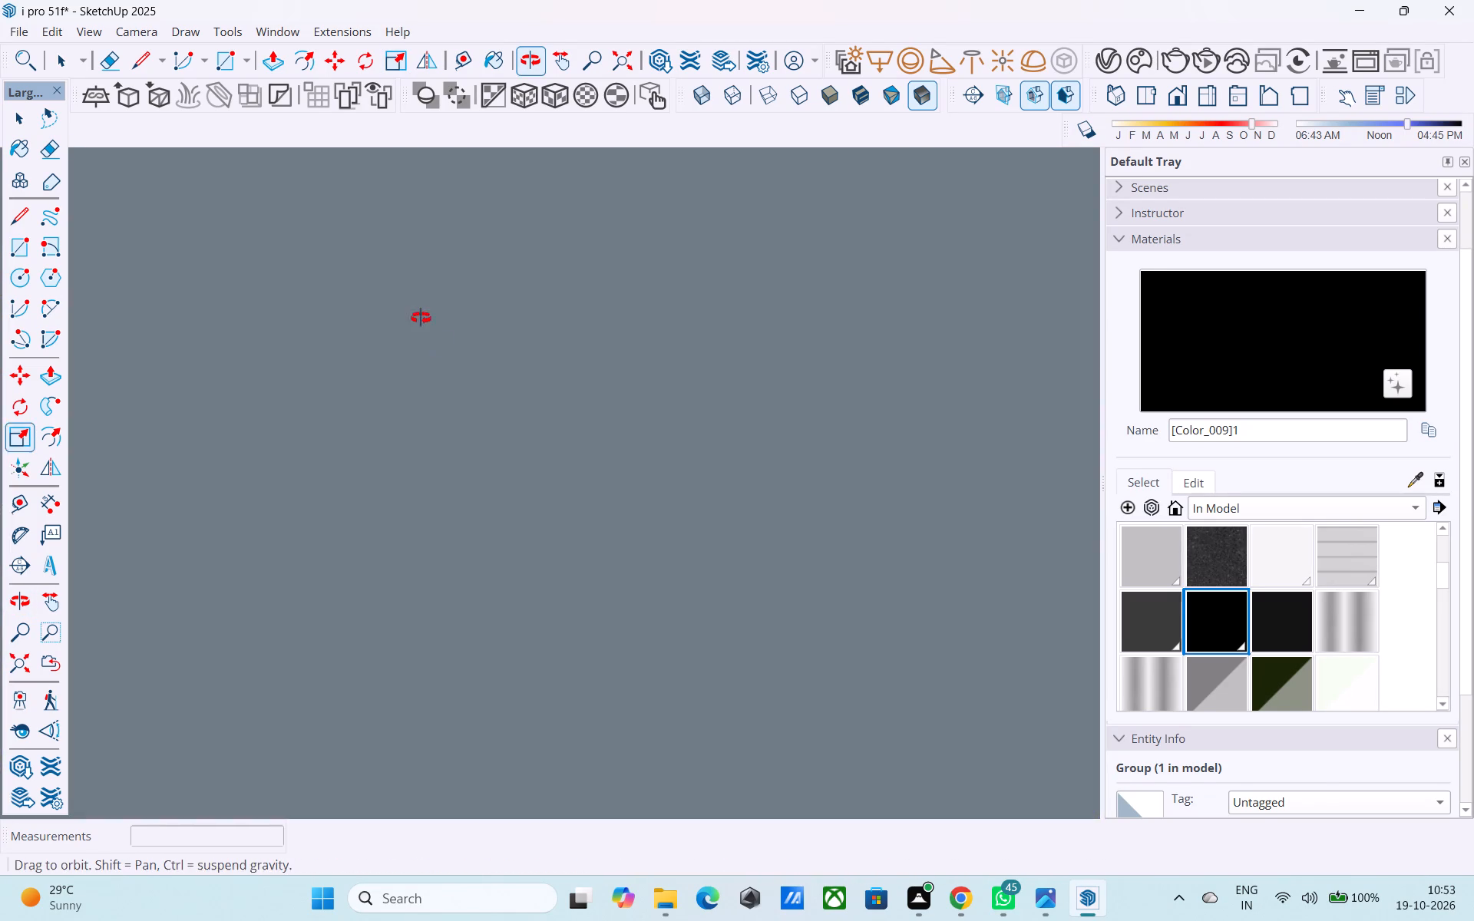
middle_drag(421, 318, 398, 229)
click(630, 646)
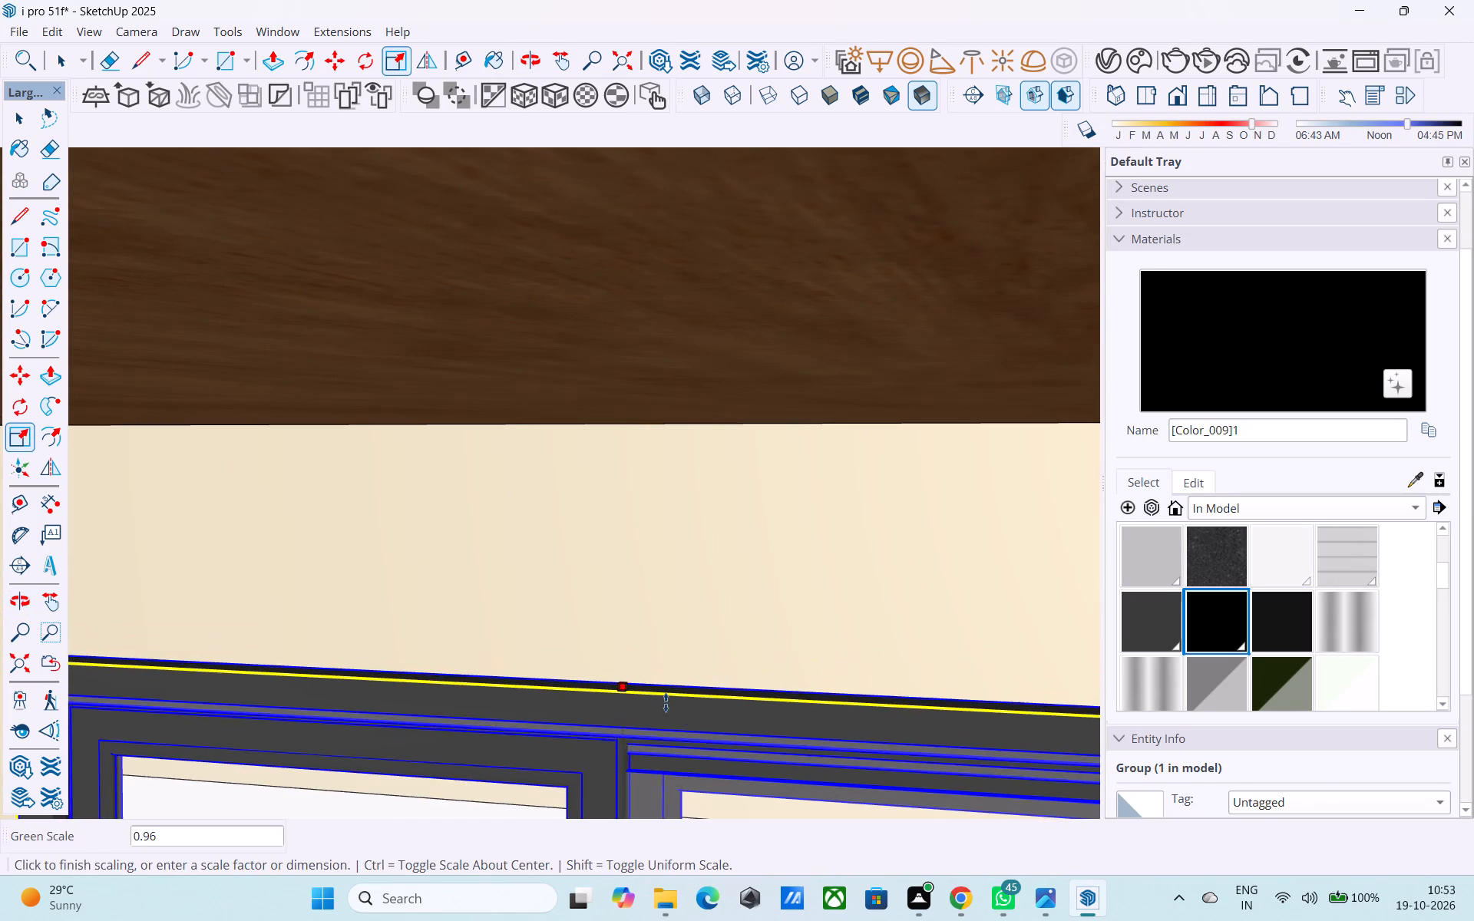
scroll(672, 718, down, 3)
middle_drag(669, 718, 735, 220)
shift+middle_drag(745, 692, 799, 223)
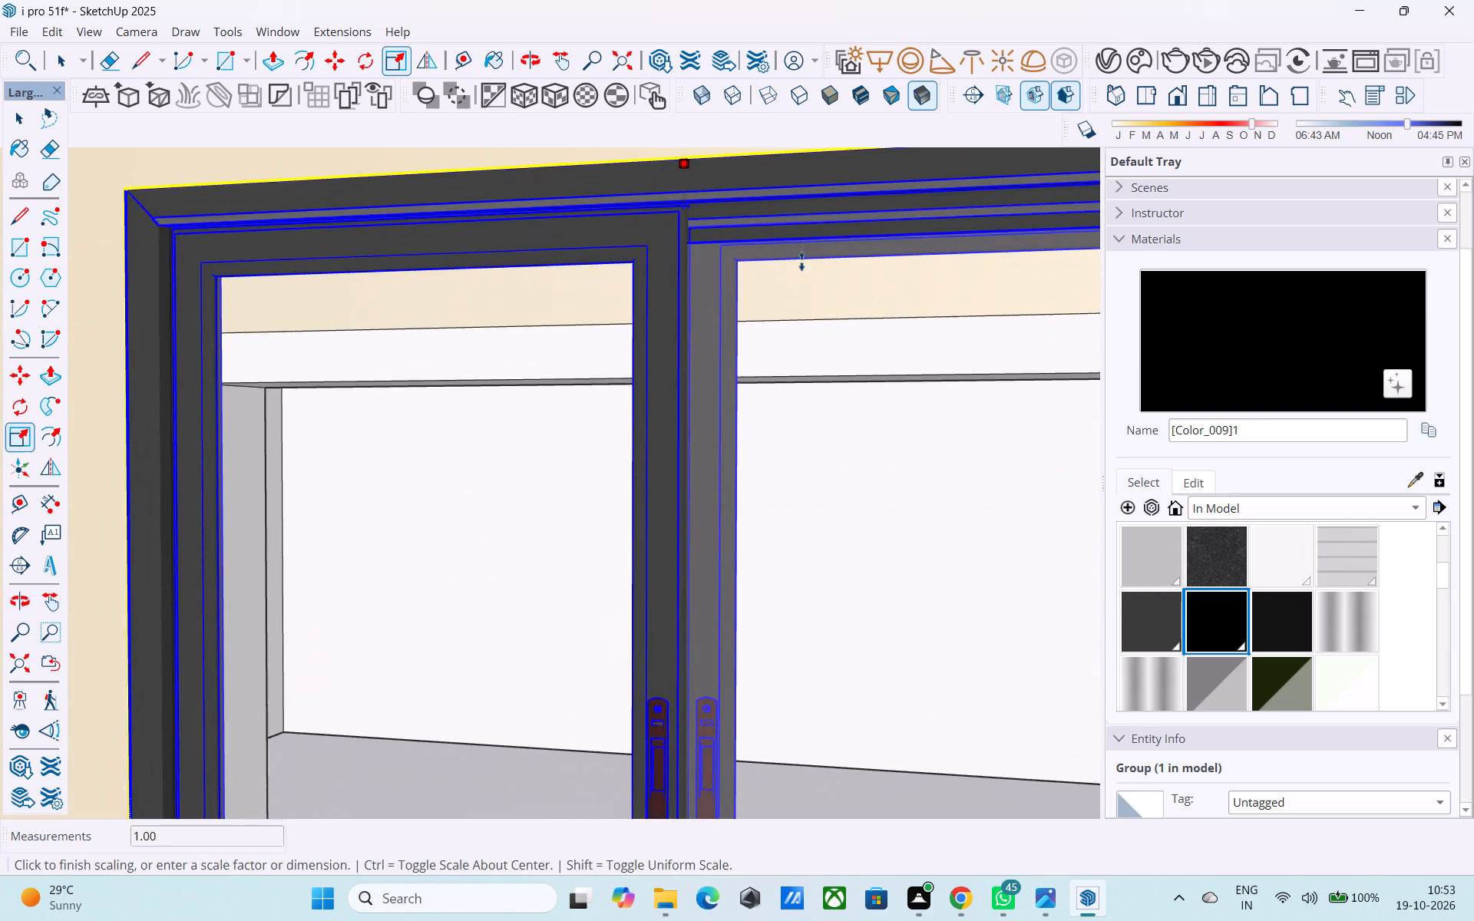
click(798, 308)
scroll(669, 245, down, 14)
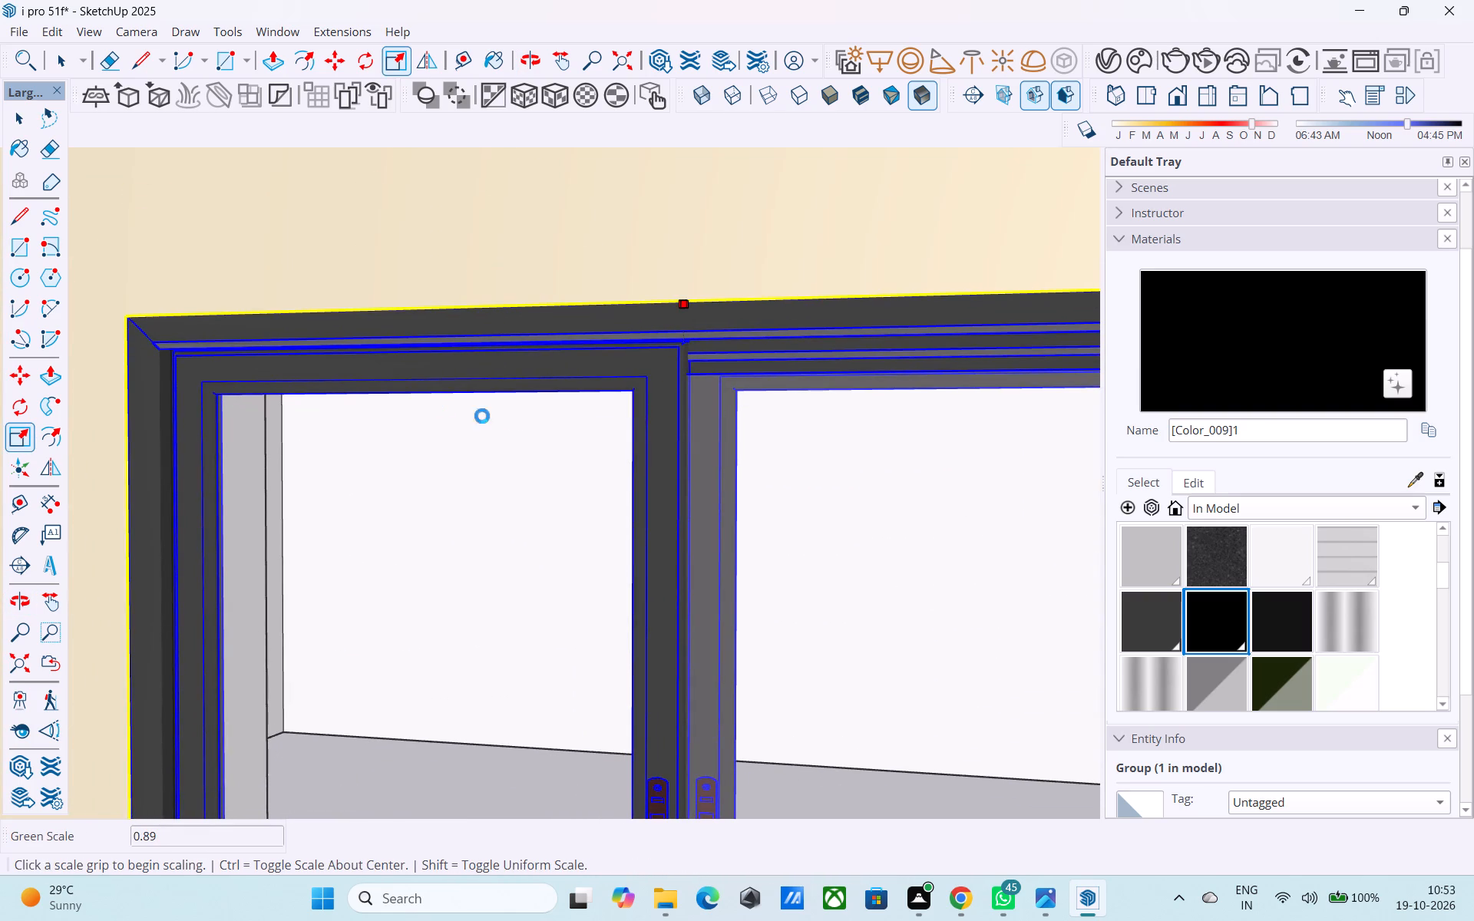
scroll(482, 416, down, 5)
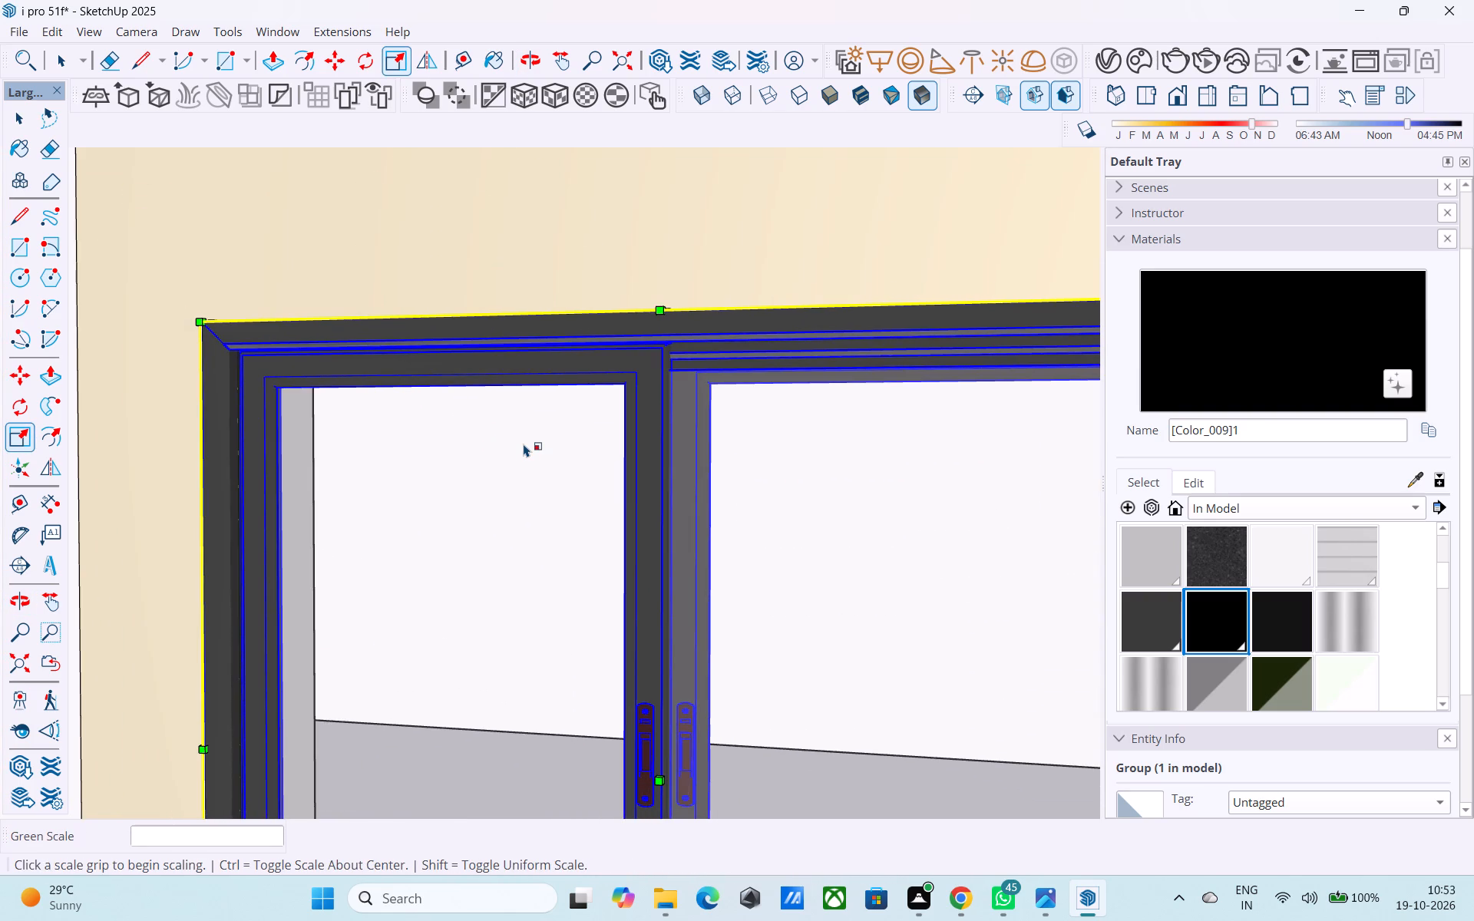
Scale the ground-floor window's width to about 1.08 toward the entrance door so it fills the opening.
scroll(524, 440, down, 9)
middle_drag(876, 644, 841, 649)
scroll(839, 645, up, 8)
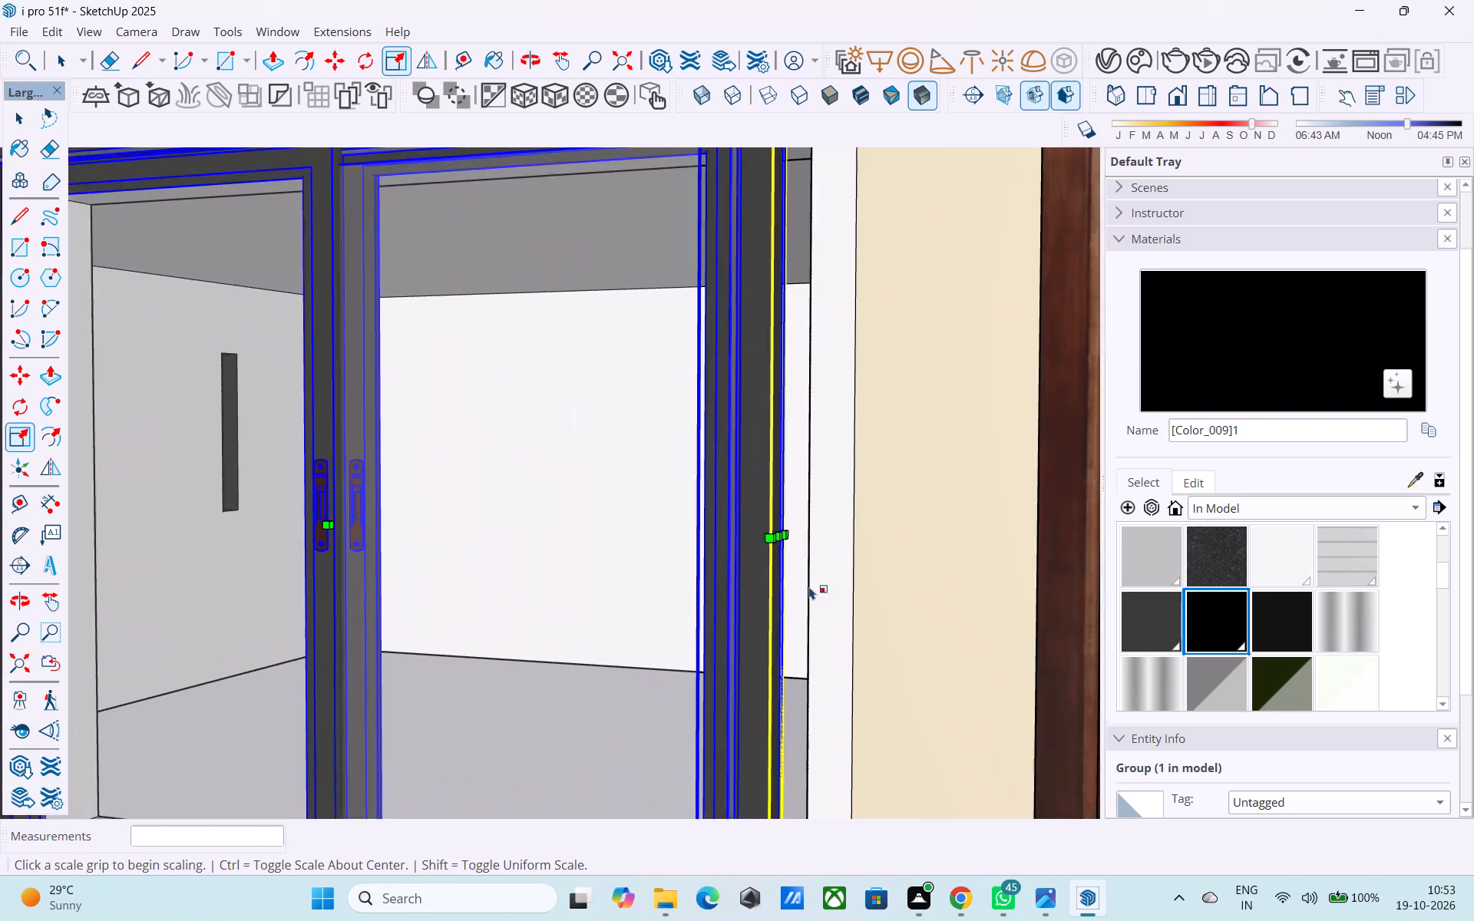
click(772, 529)
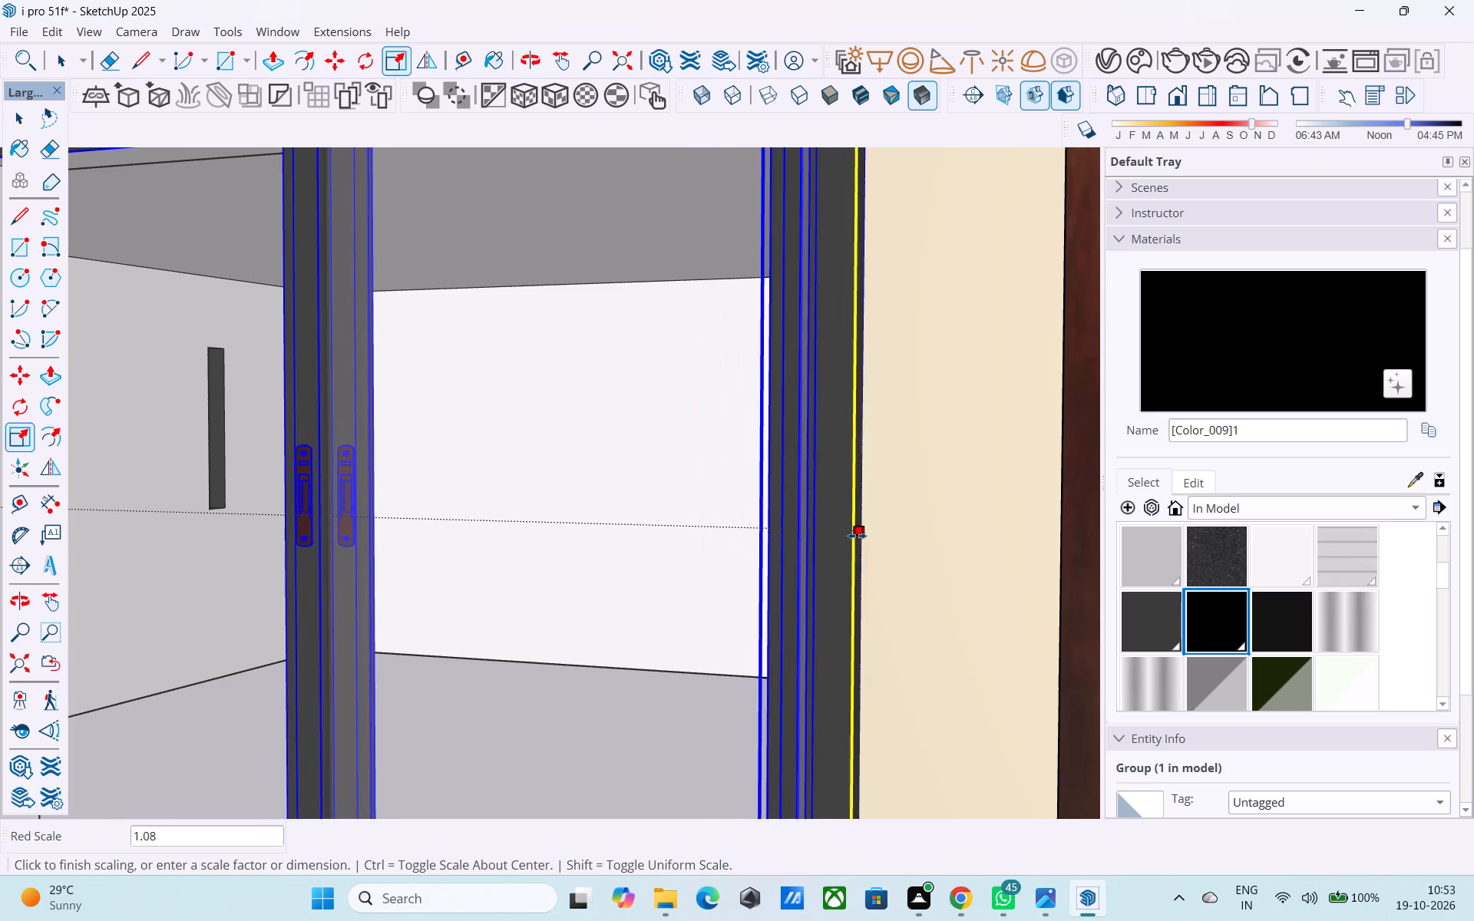
click(858, 537)
Copy the ground-floor window by its lower corner about 11' 5" up to the lower corner of the first-floor balcony opening.
scroll(921, 411, down, 11)
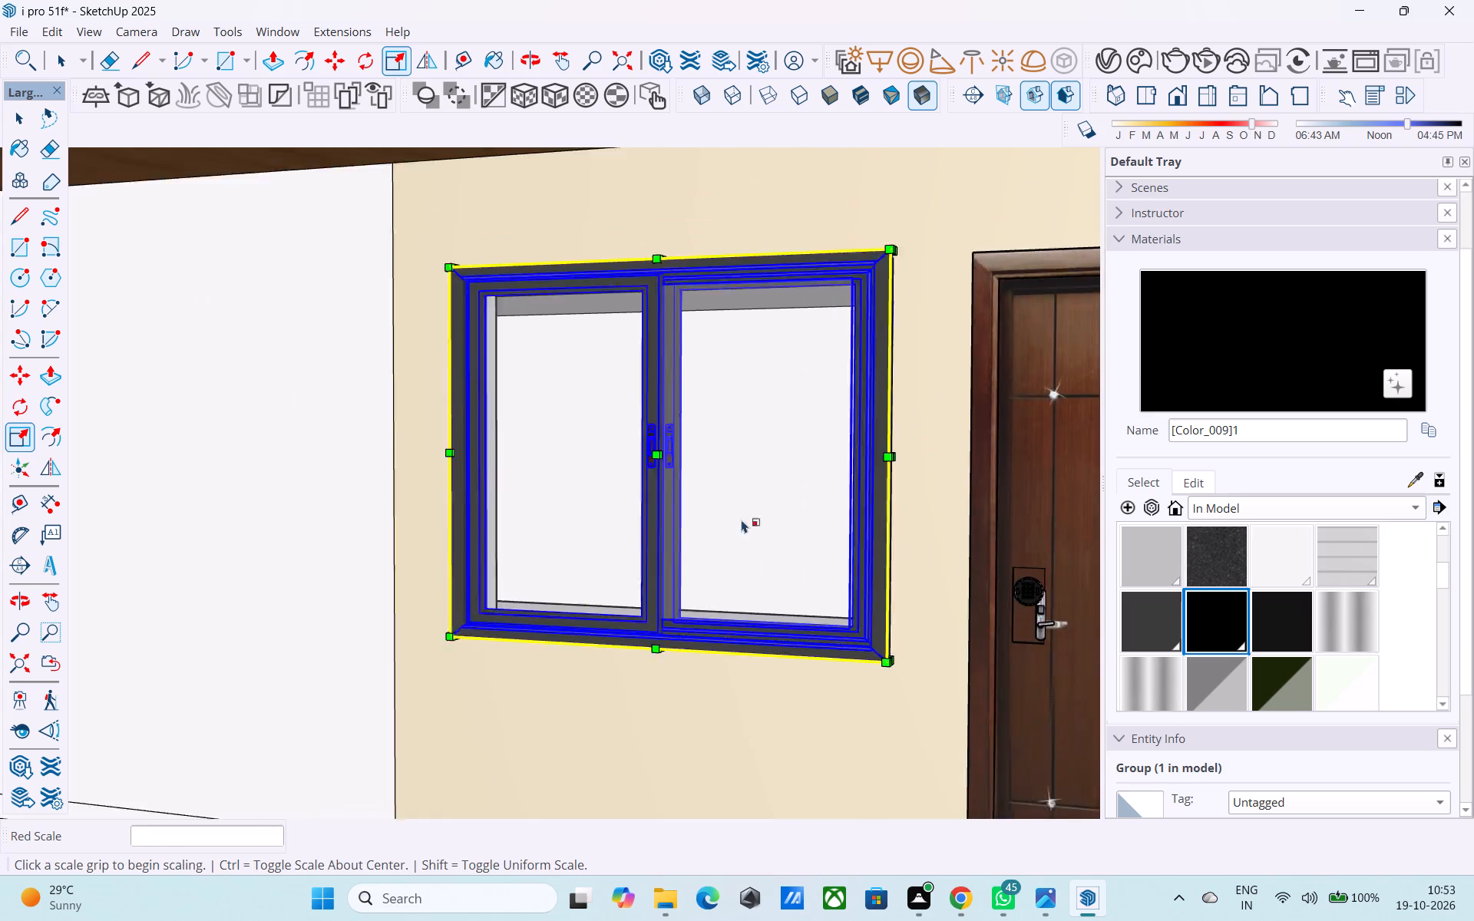
middle_drag(653, 564, 864, 608)
scroll(735, 608, down, 1)
scroll(801, 573, down, 14)
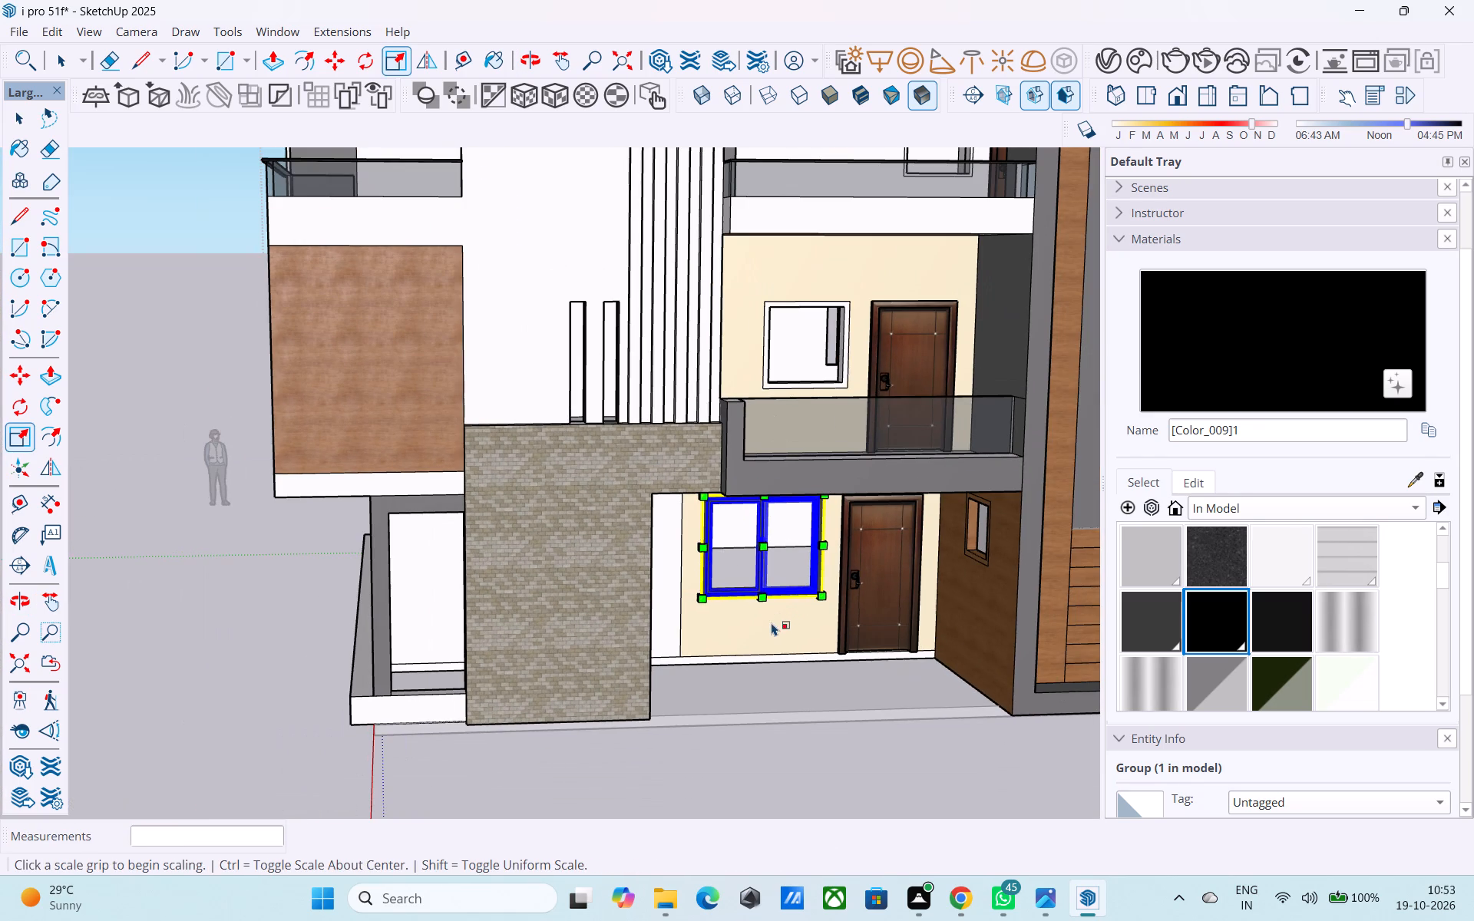
key(m)
click(697, 602)
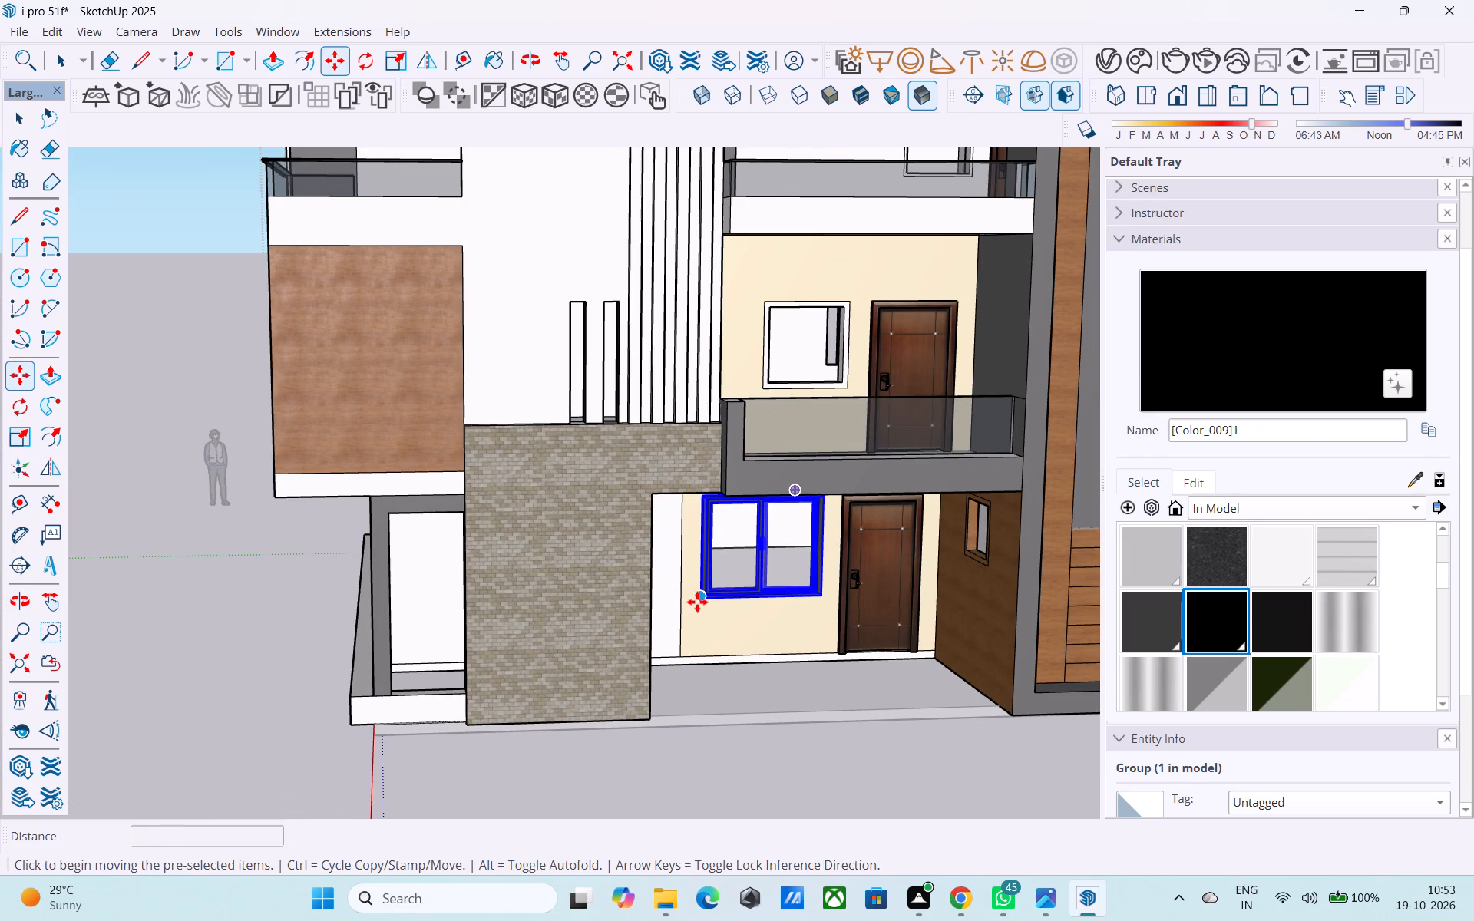
scroll(768, 388, up, 4)
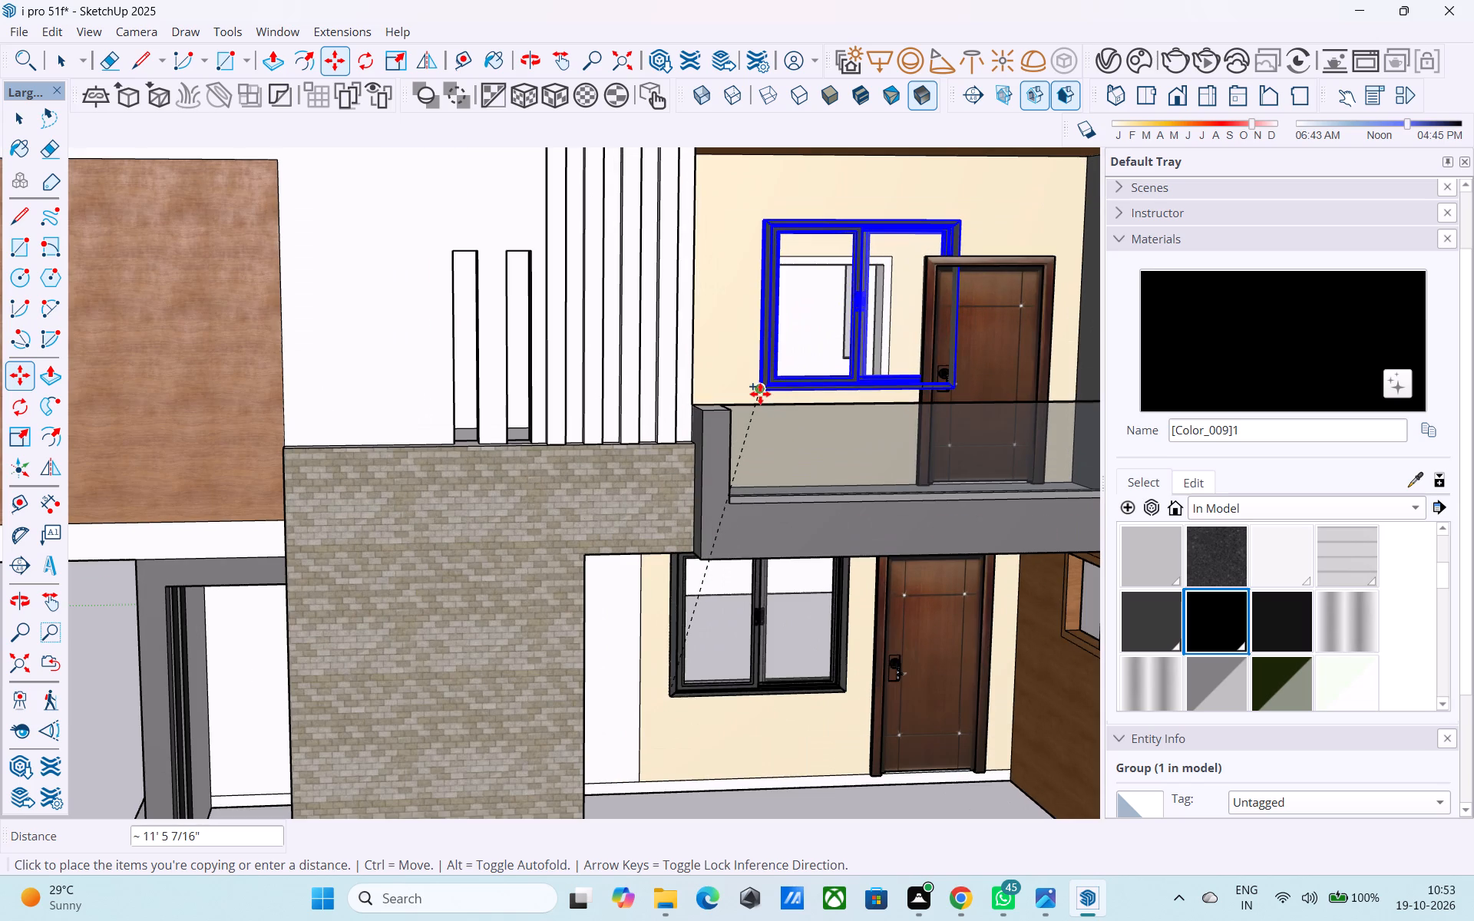
click(759, 393)
Resize the copied window to the first-floor opening, scaling its width to about 0.67 and its height to about 0.79.
middle_drag(759, 387, 636, 436)
key(s)
scroll(616, 467, up, 4)
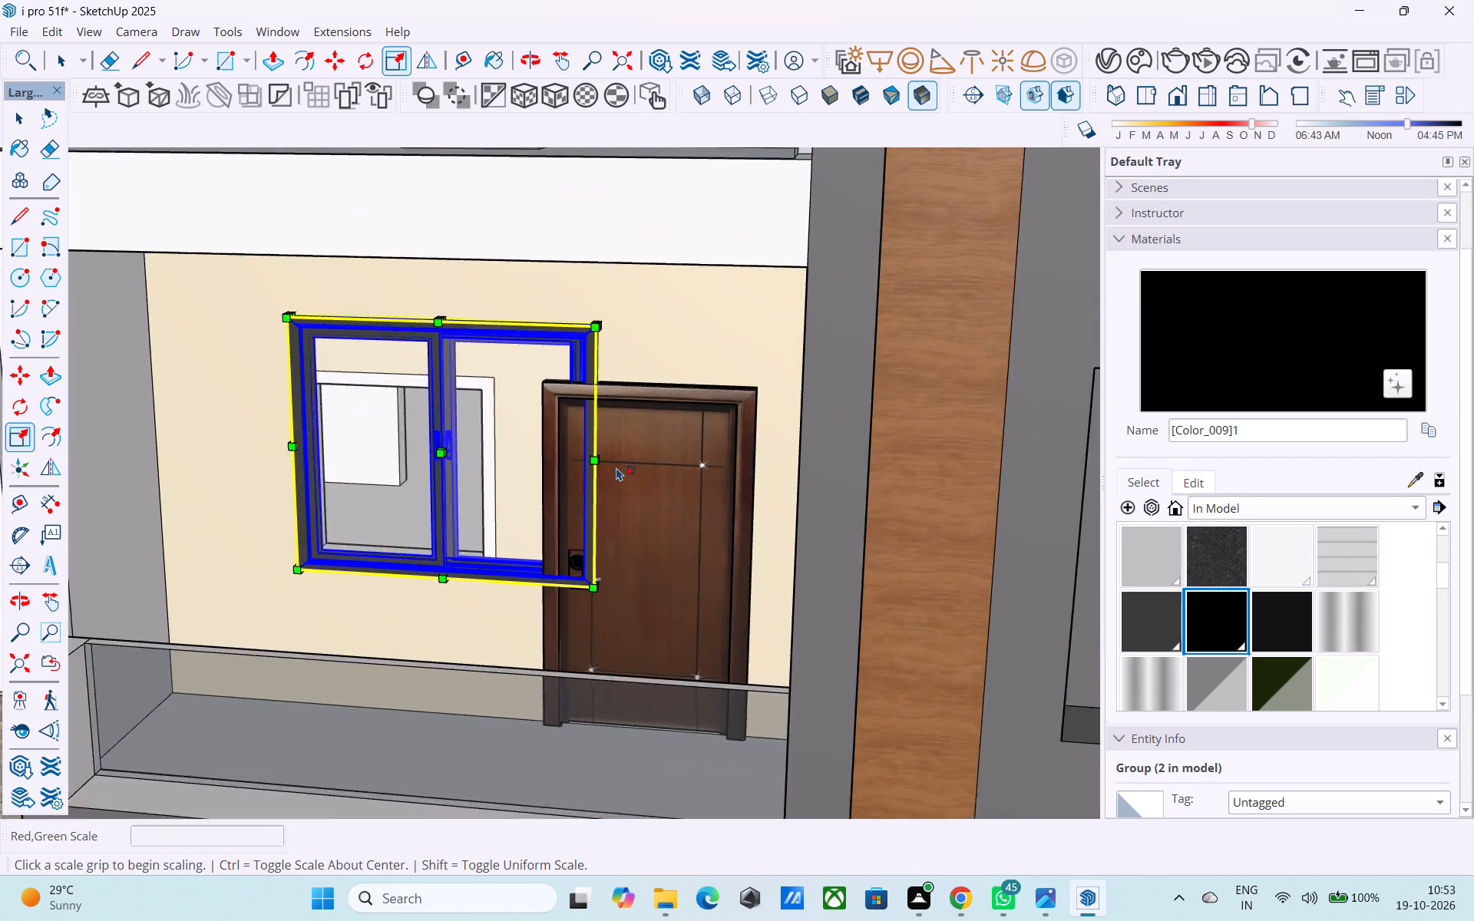
scroll(616, 467, up, 2)
click(598, 458)
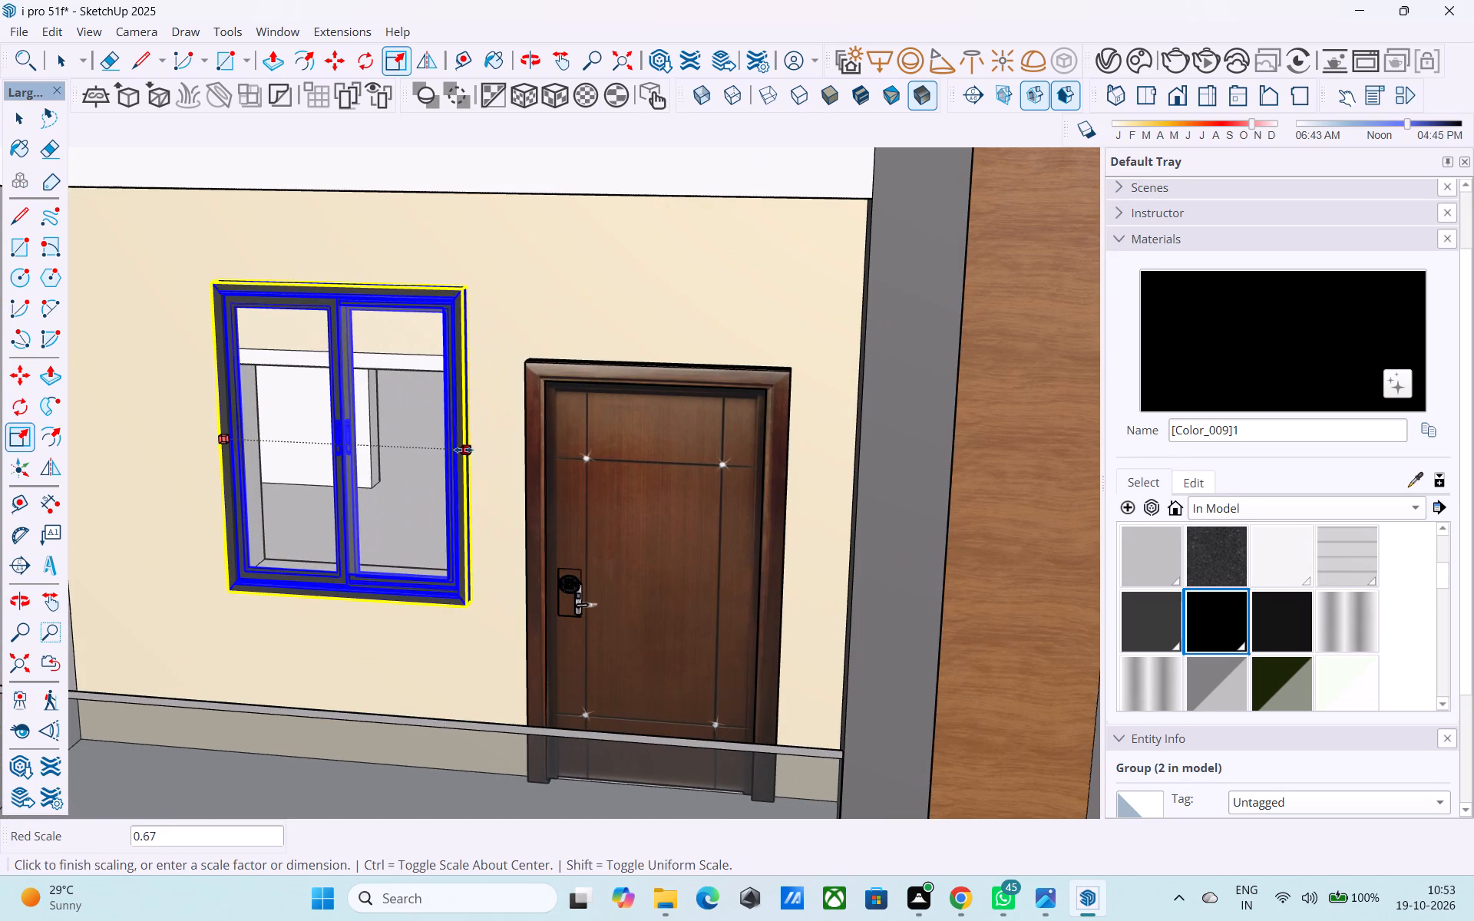
click(461, 447)
middle_drag(338, 348, 359, 377)
scroll(347, 325, up, 3)
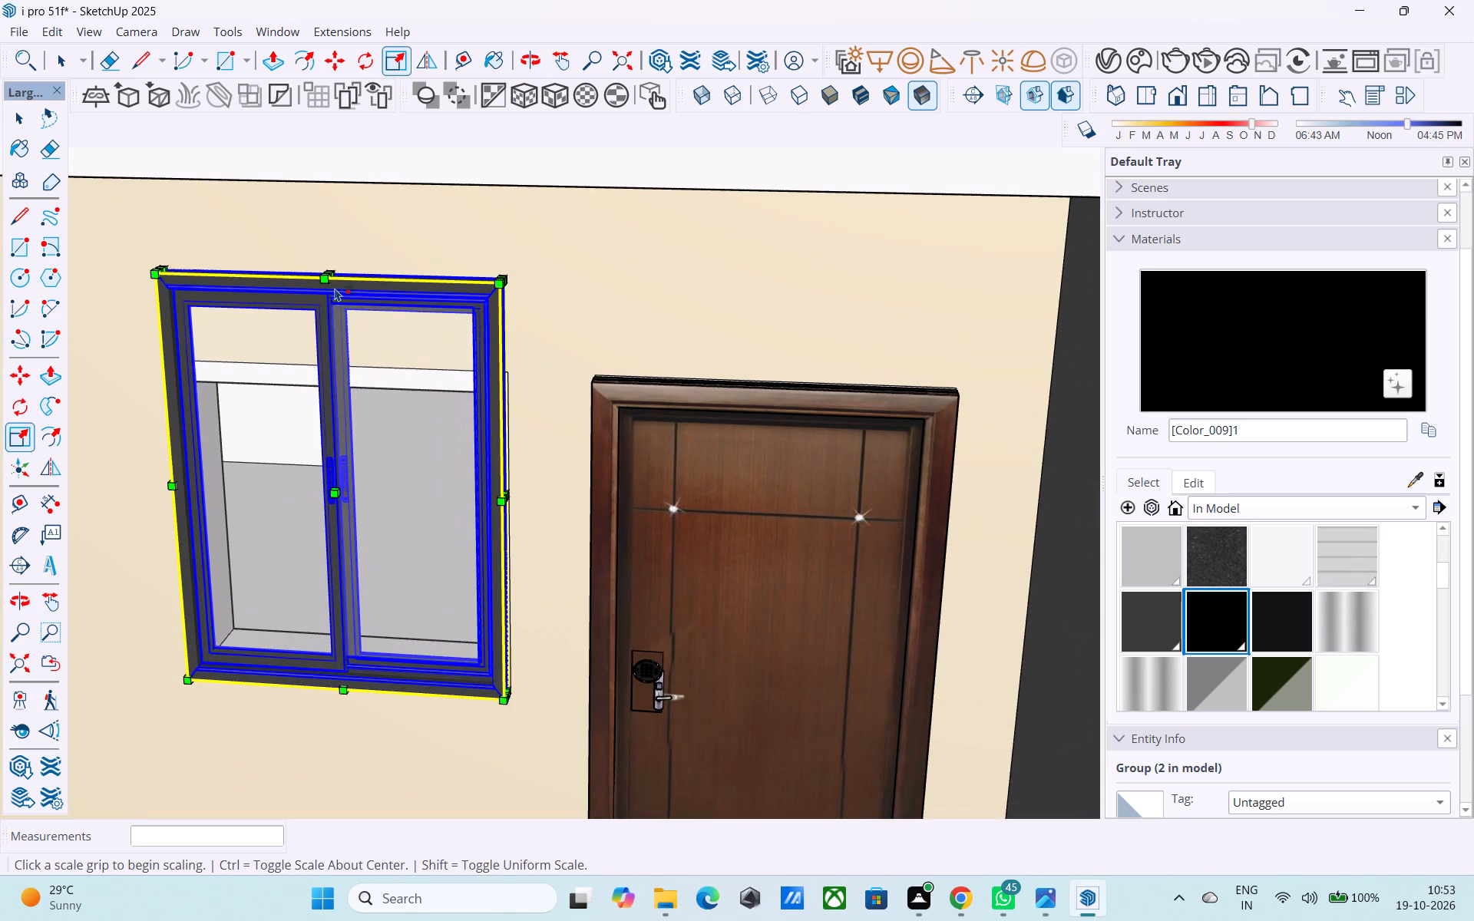
click(335, 275)
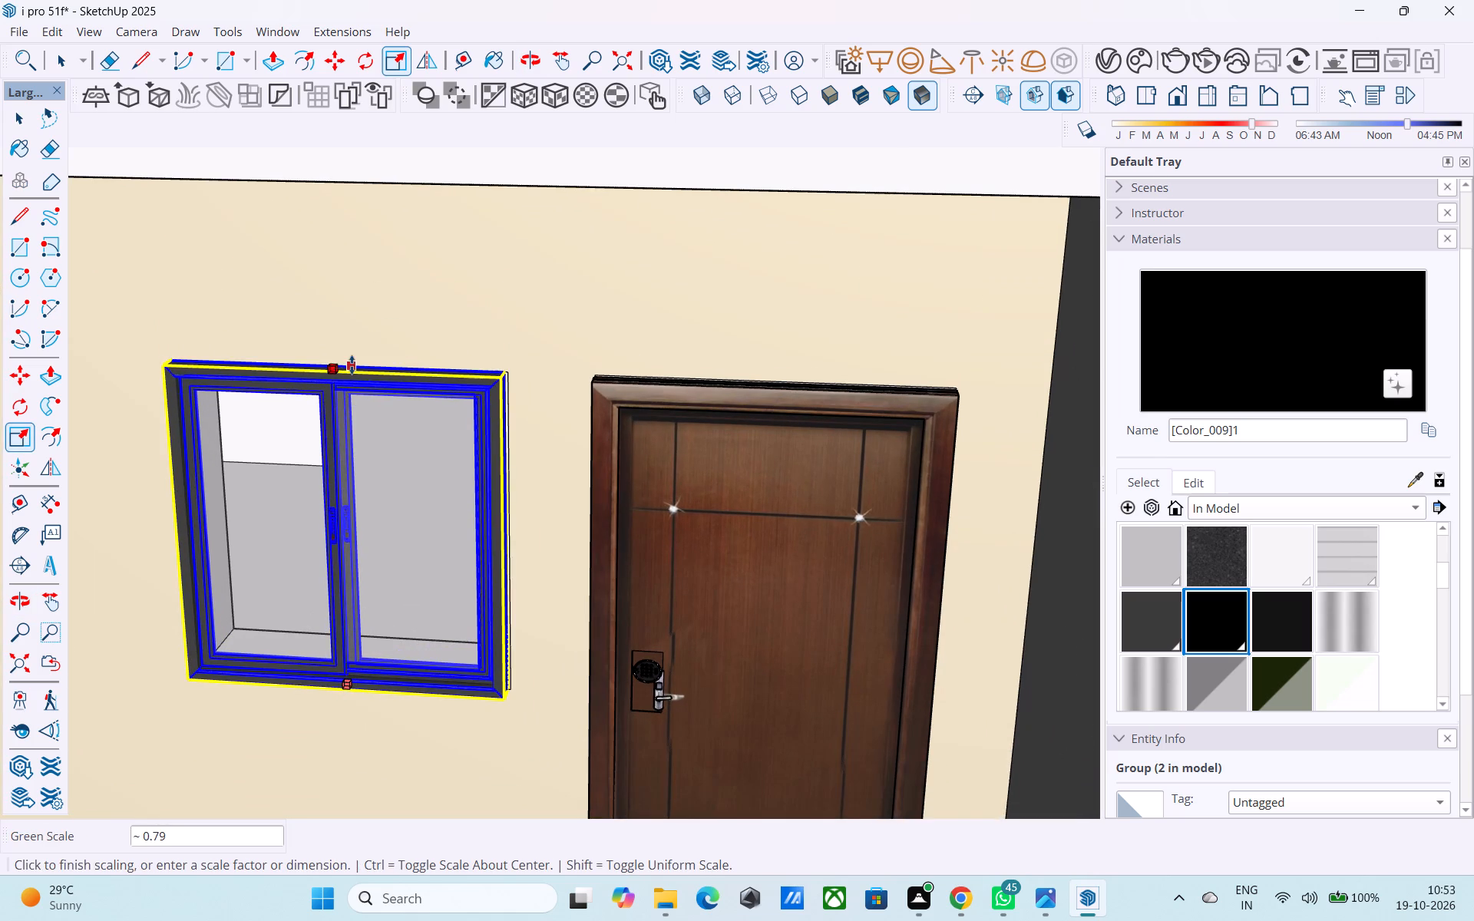
click(352, 363)
Copy the ground-floor window by its lower corner about 27' to the lower corner of the top-floor opening beside the terrace door.
scroll(372, 313, down, 4)
middle_drag(395, 358, 497, 298)
scroll(500, 289, down, 12)
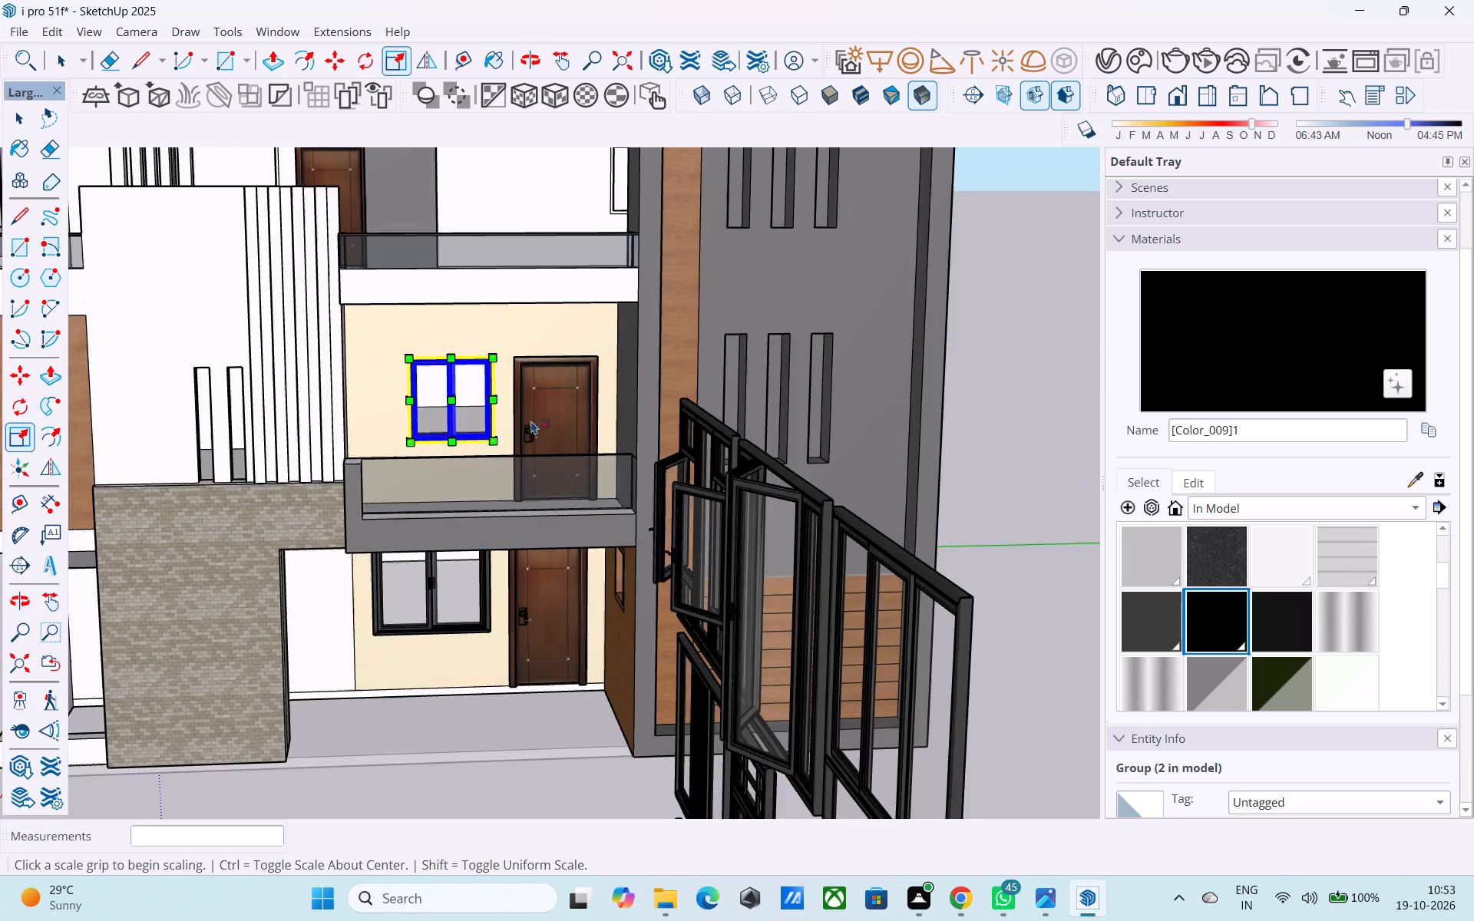
scroll(531, 434, down, 3)
middle_drag(531, 435, 749, 556)
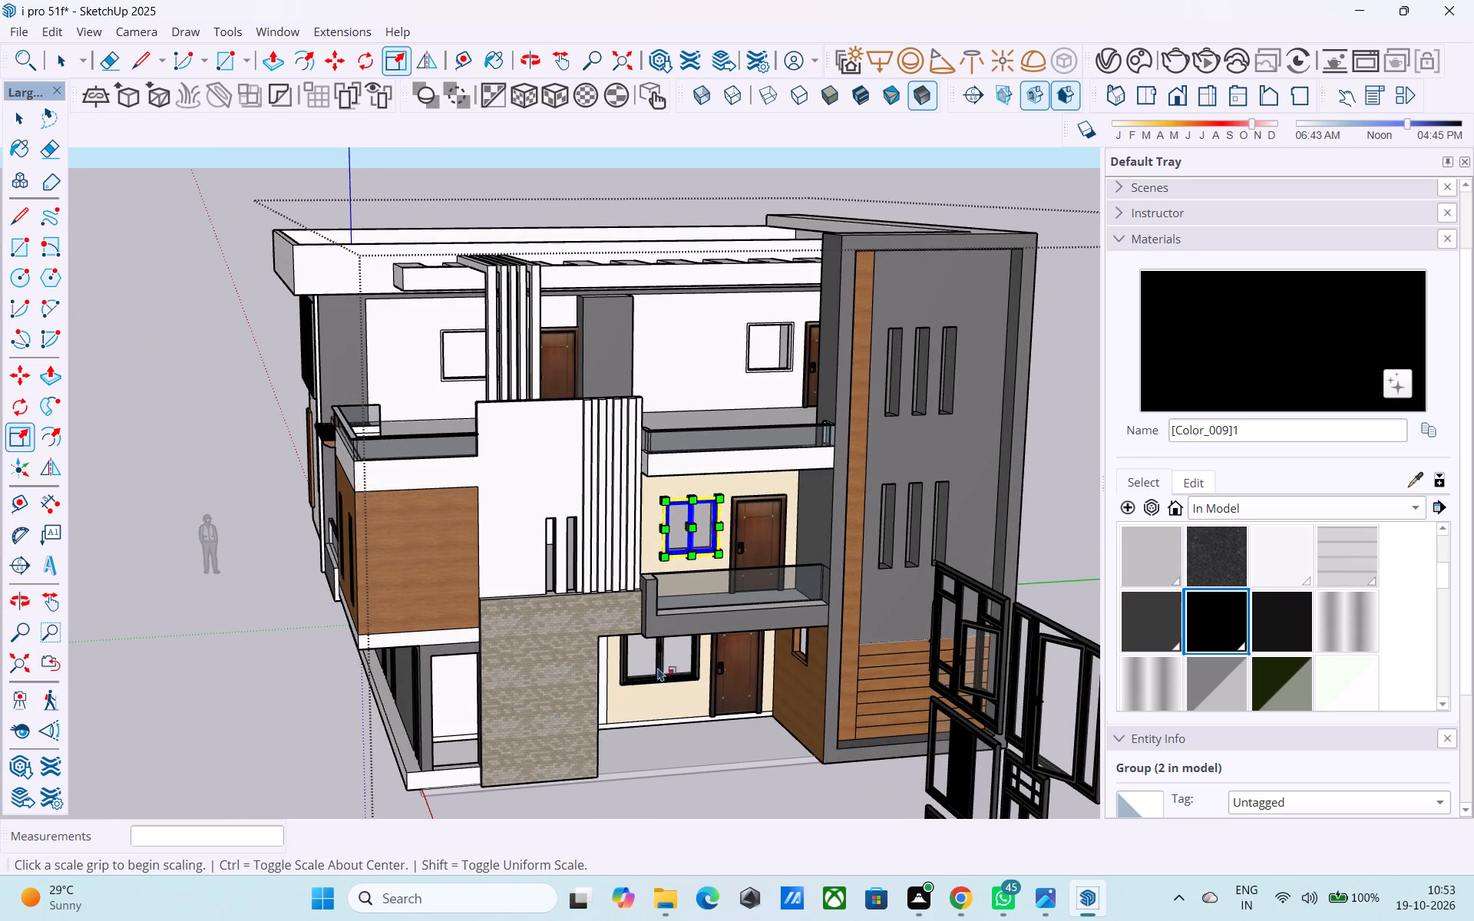
key(space)
middle_drag(645, 672, 606, 648)
scroll(612, 659, up, 3)
click(605, 665)
key(m)
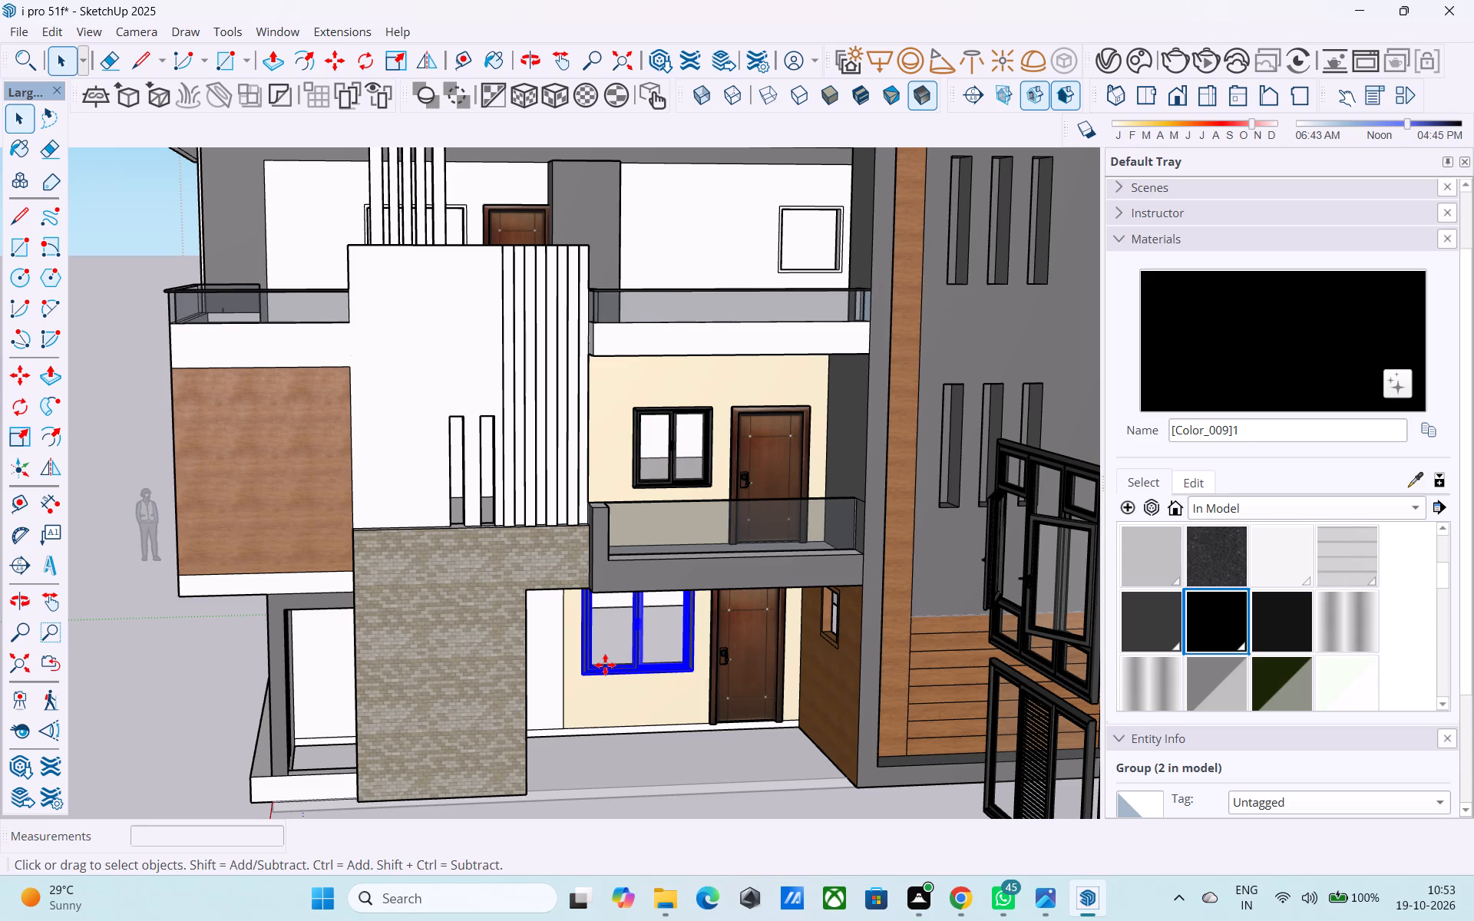
click(582, 686)
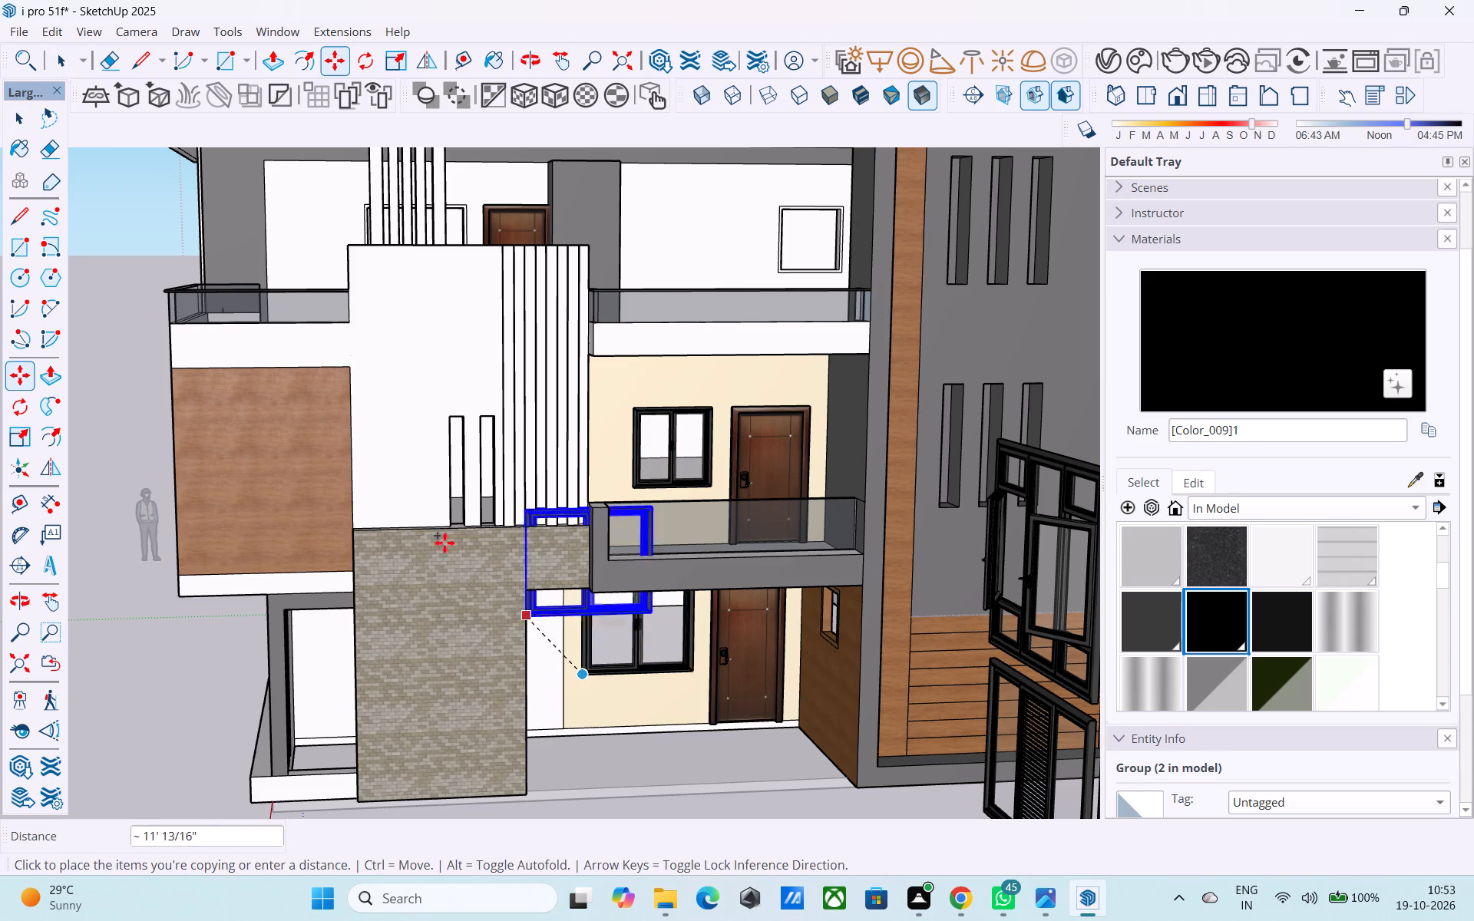
scroll(386, 469, down, 4)
middle_drag(386, 467, 673, 715)
scroll(626, 610, up, 10)
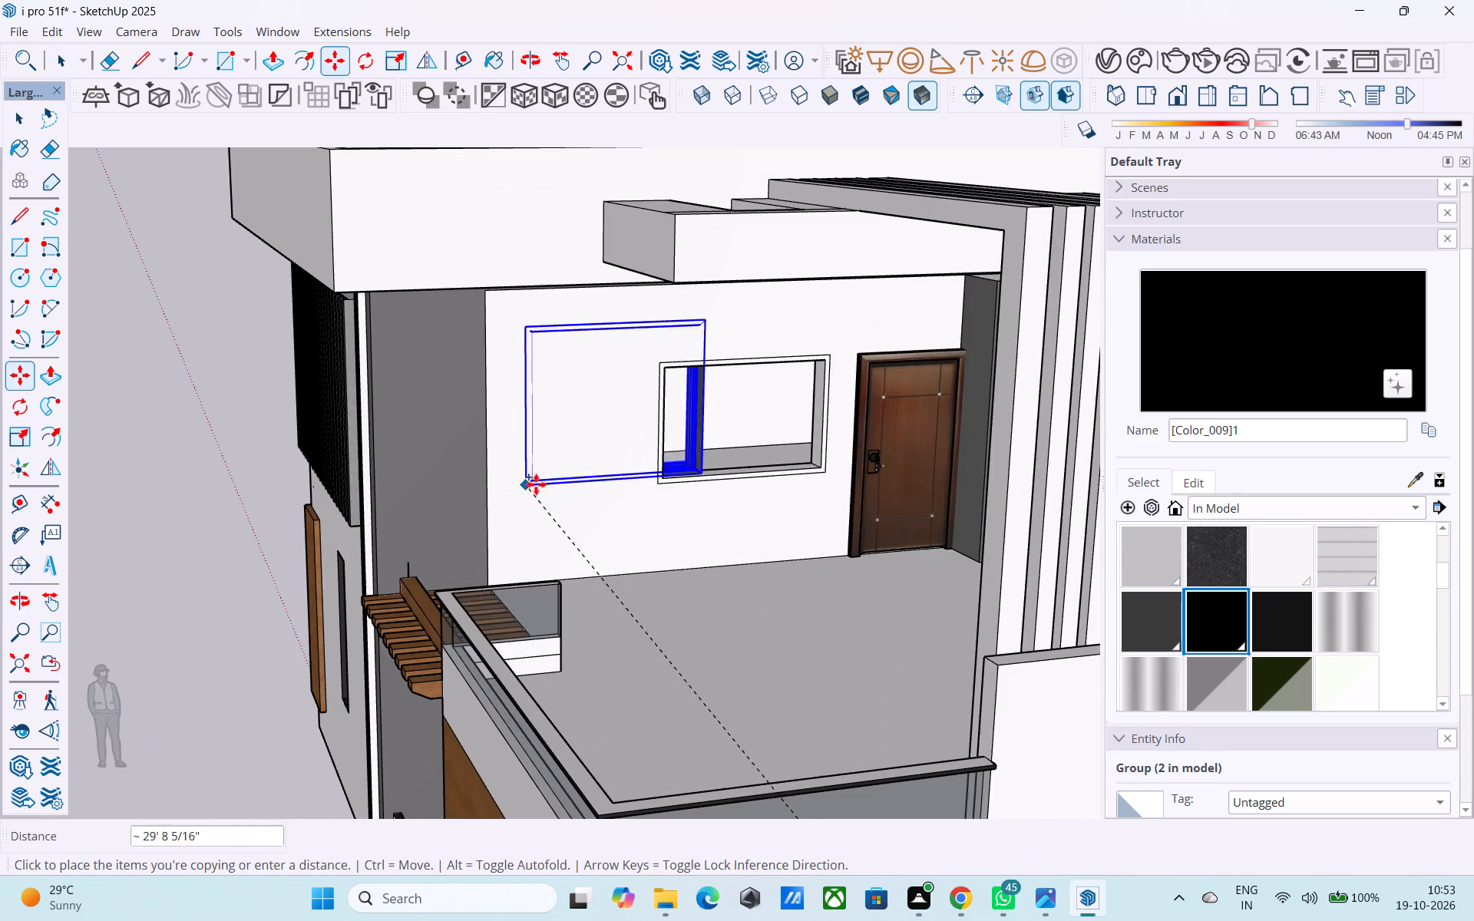
scroll(659, 490, up, 3)
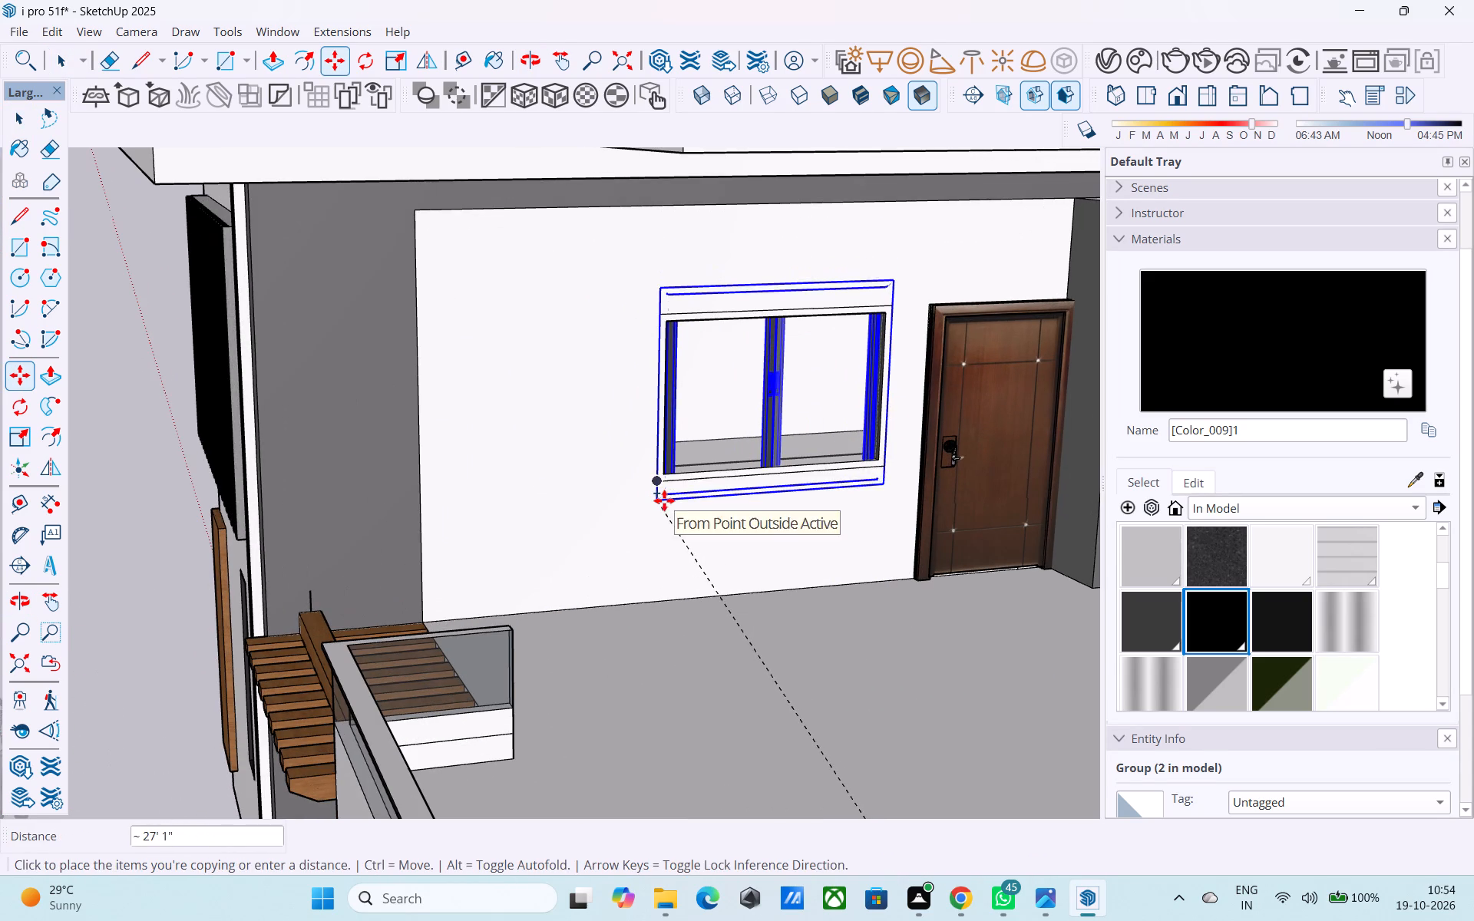
click(653, 478)
Move the top-floor window copy about 5 7/8" so it sits out in front of the white wall.
middle_drag(652, 494, 778, 519)
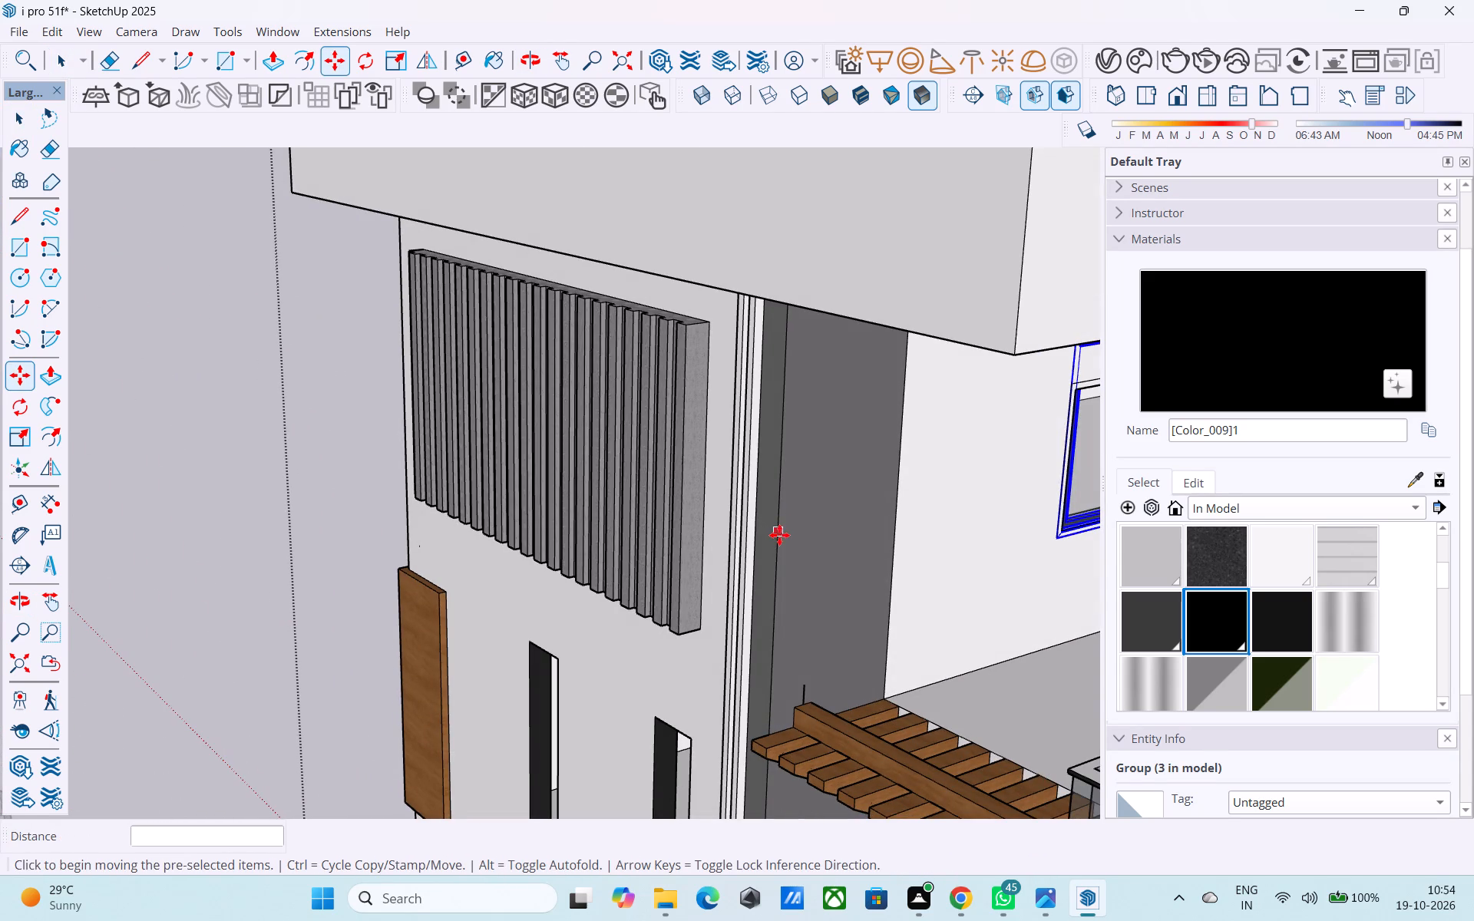
key(m)
click(781, 544)
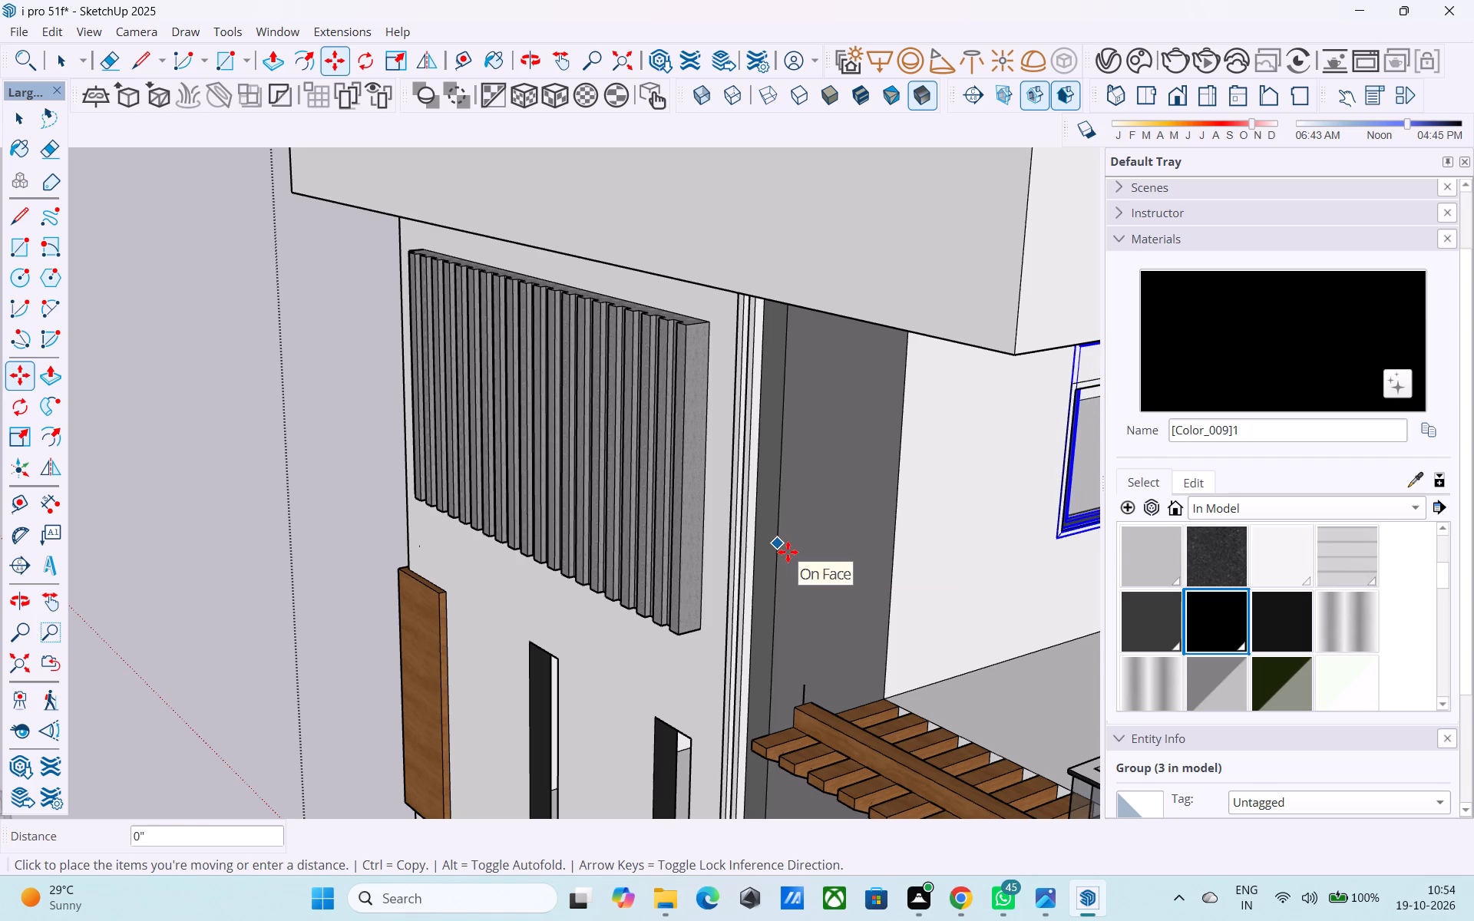
scroll(788, 553, up, 3)
middle_drag(788, 553, 611, 452)
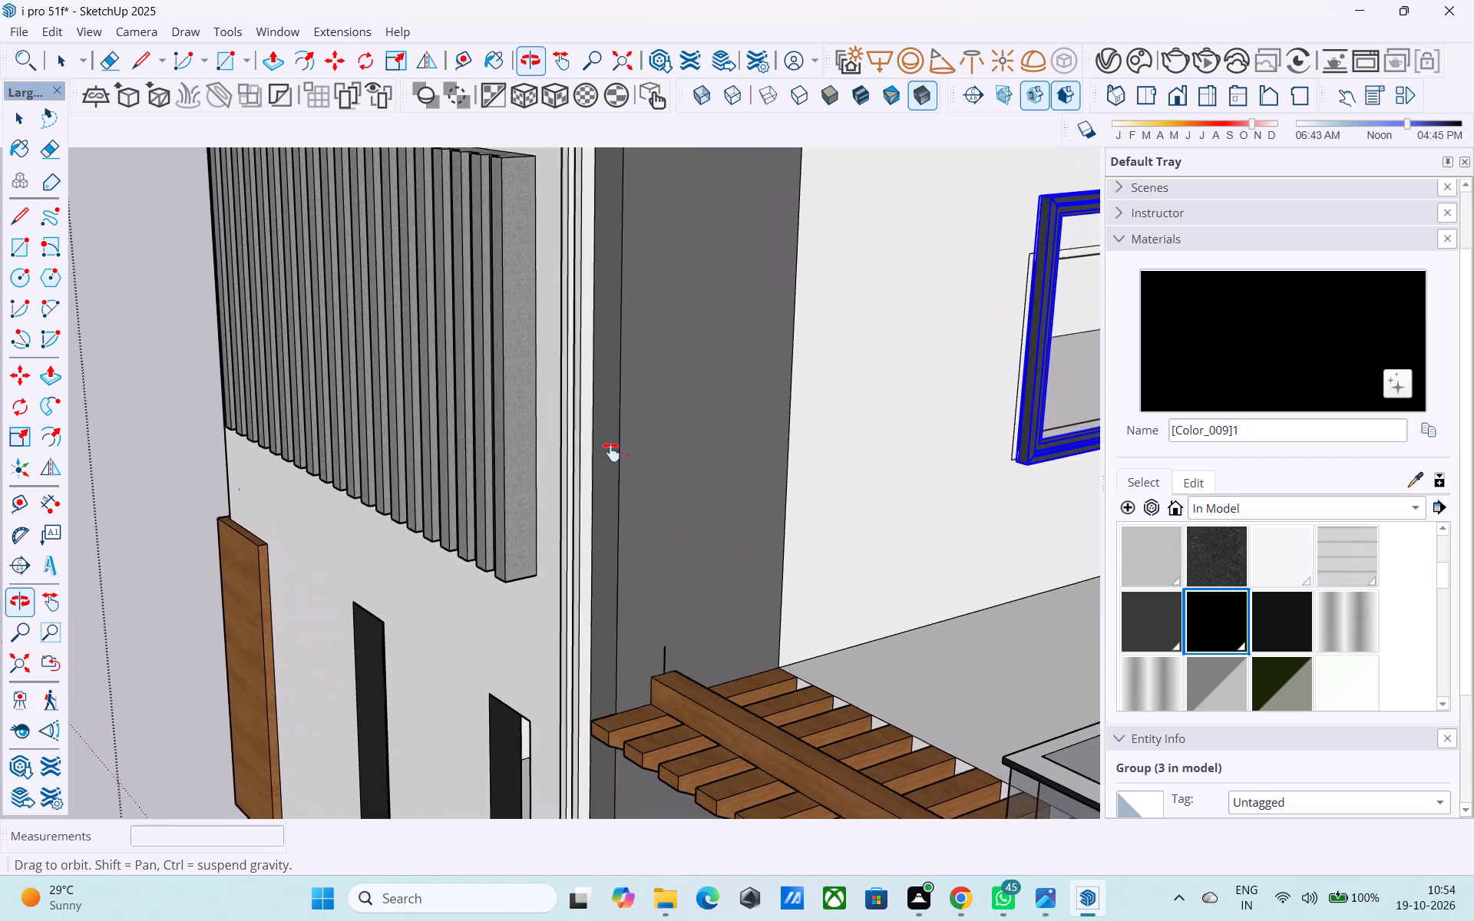
middle_drag(611, 452, 603, 447)
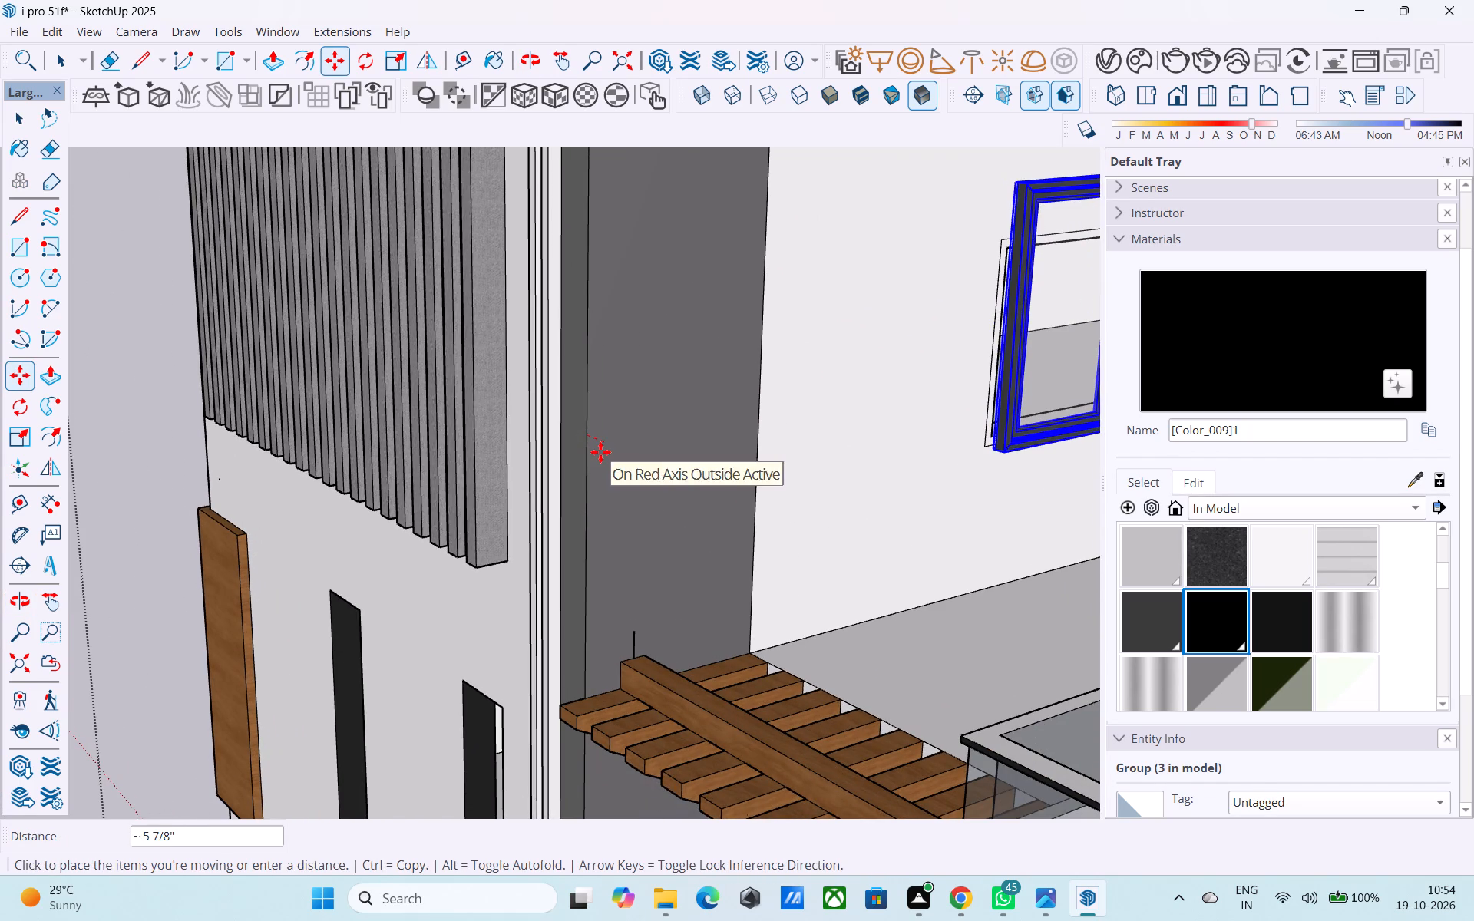
click(600, 452)
Move the top-floor window by its lower back corner about 3" onto the lower corner of the opening's frame.
scroll(983, 484, up, 20)
scroll(983, 484, up, 1)
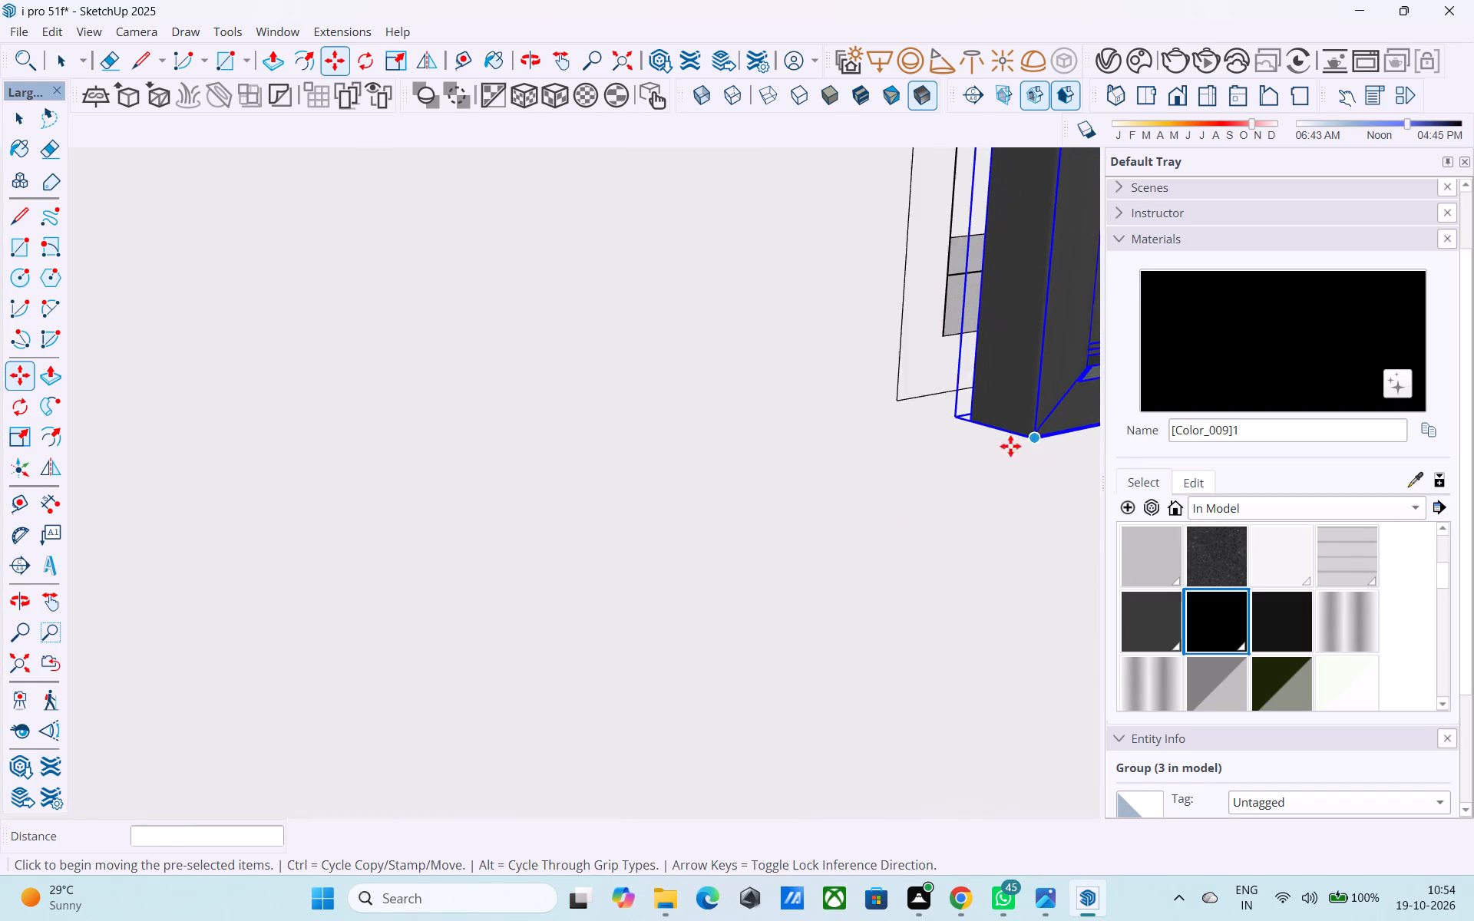
scroll(1010, 446, up, 4)
click(963, 418)
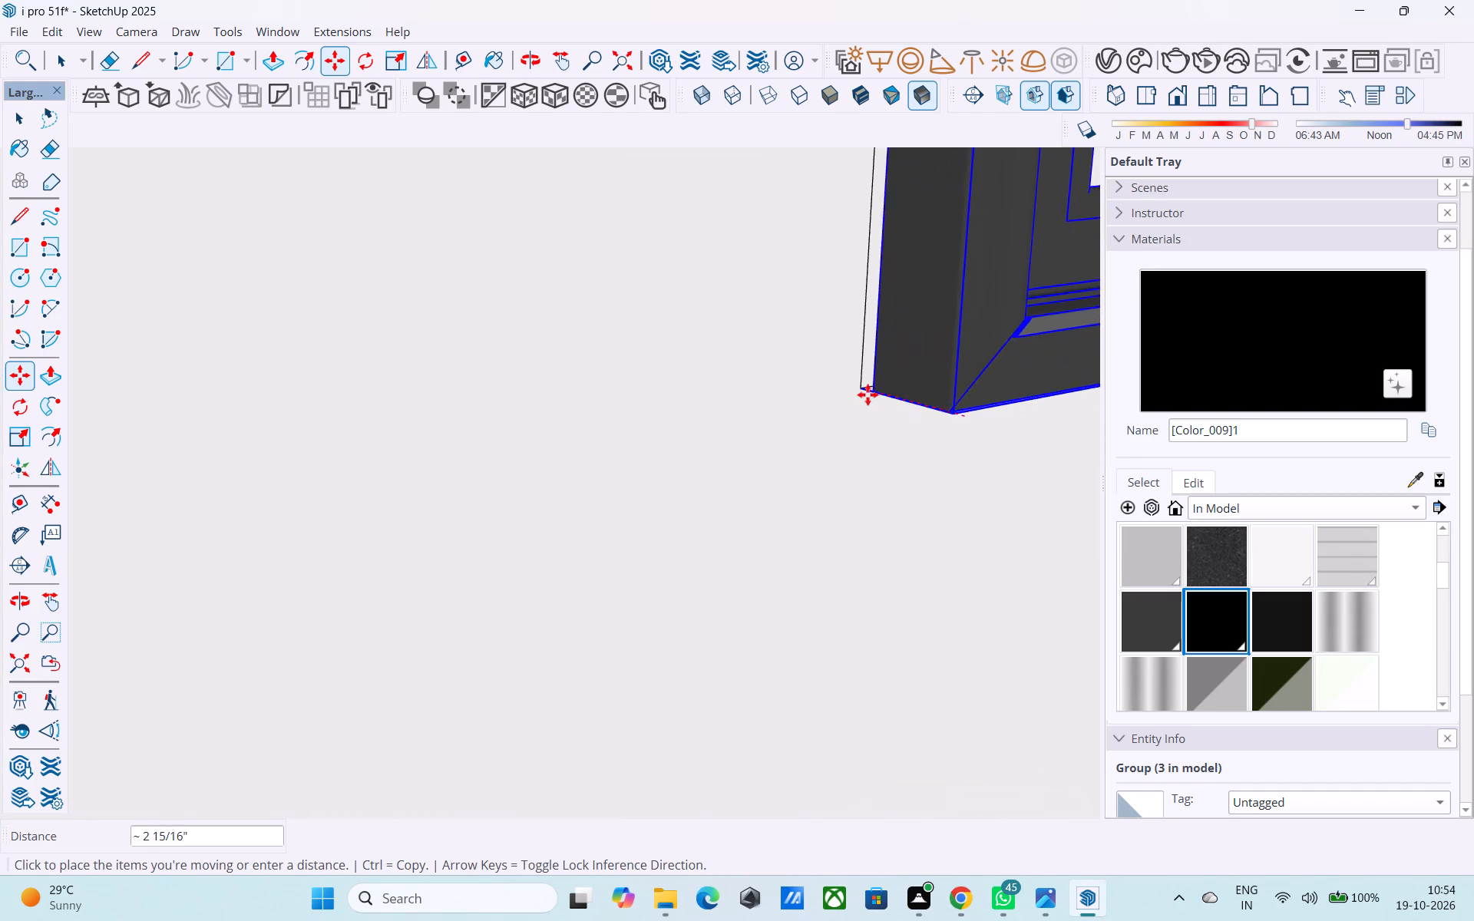
click(859, 388)
Scale the top-floor window down uniformly, and stretch its width to meet the far side of the opening's frame.
scroll(609, 484, down, 18)
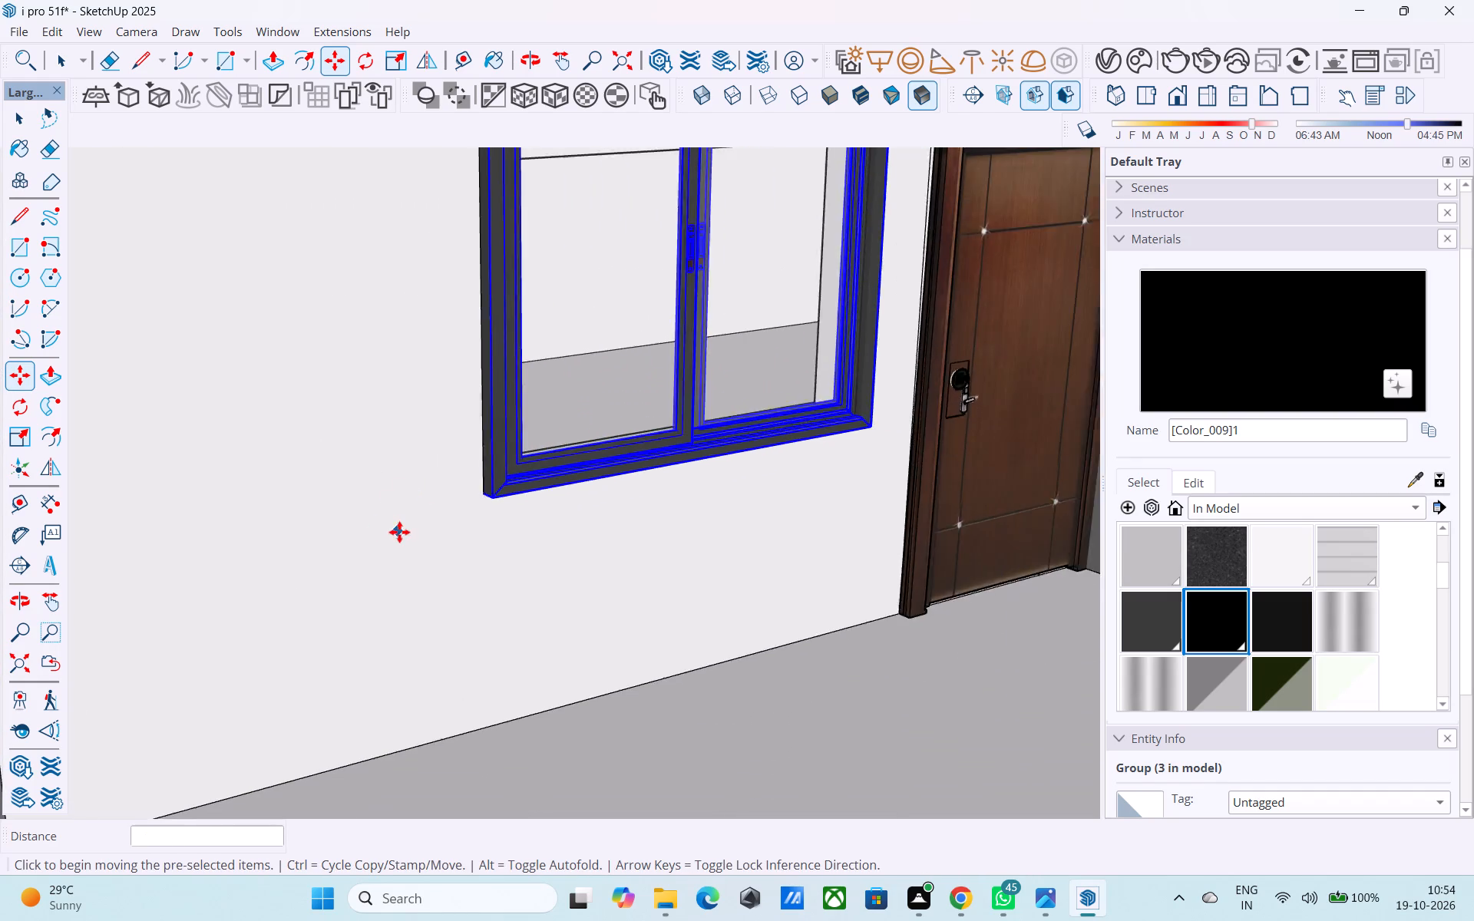
scroll(399, 532, down, 5)
middle_drag(378, 537, 333, 552)
key(s)
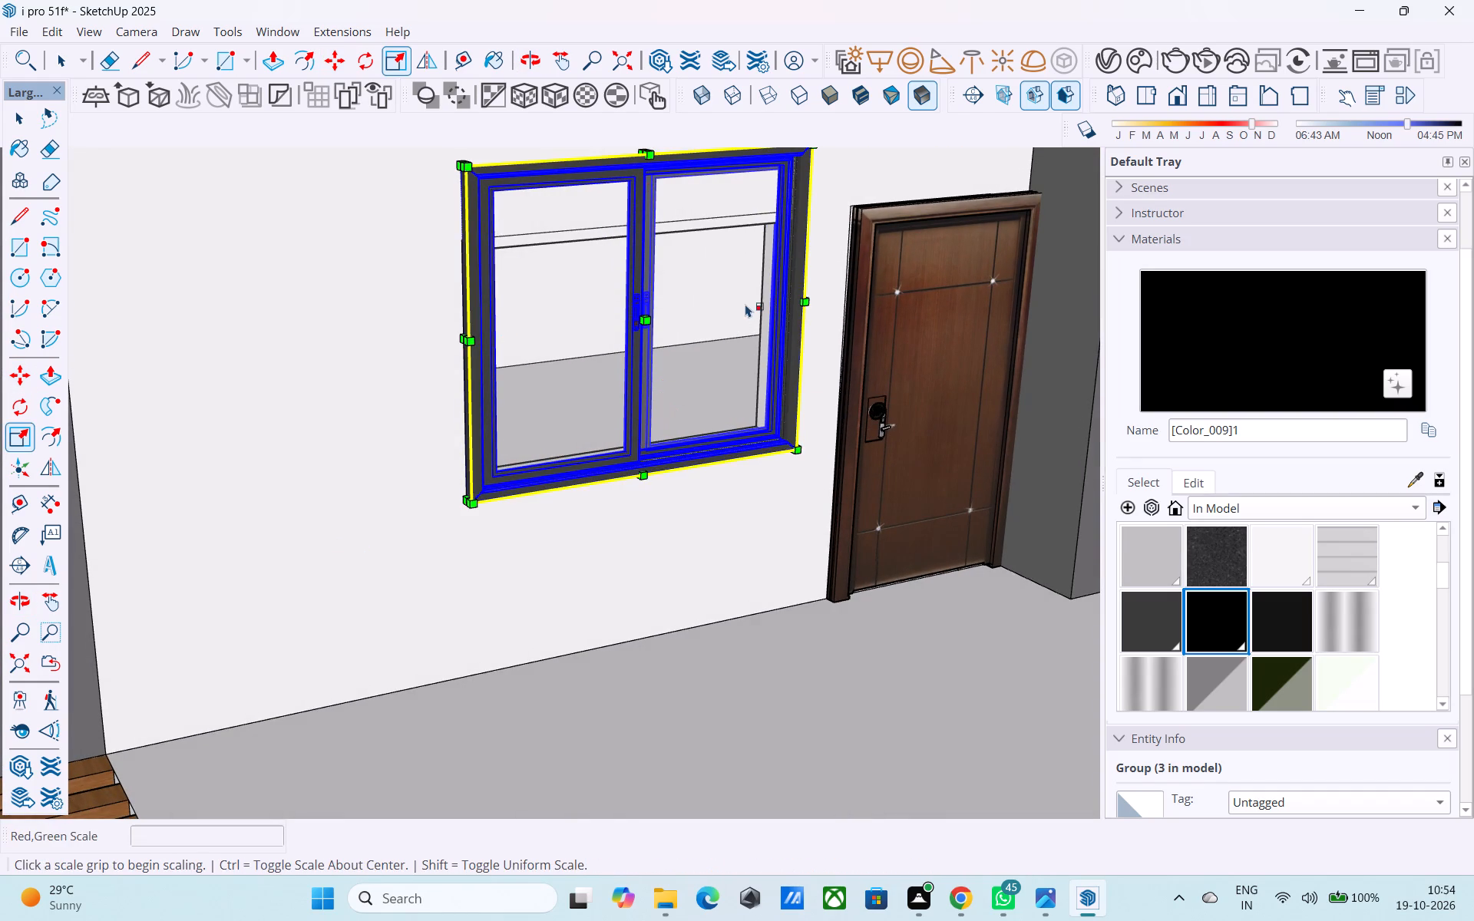
shift+middle_drag(745, 306, 697, 398)
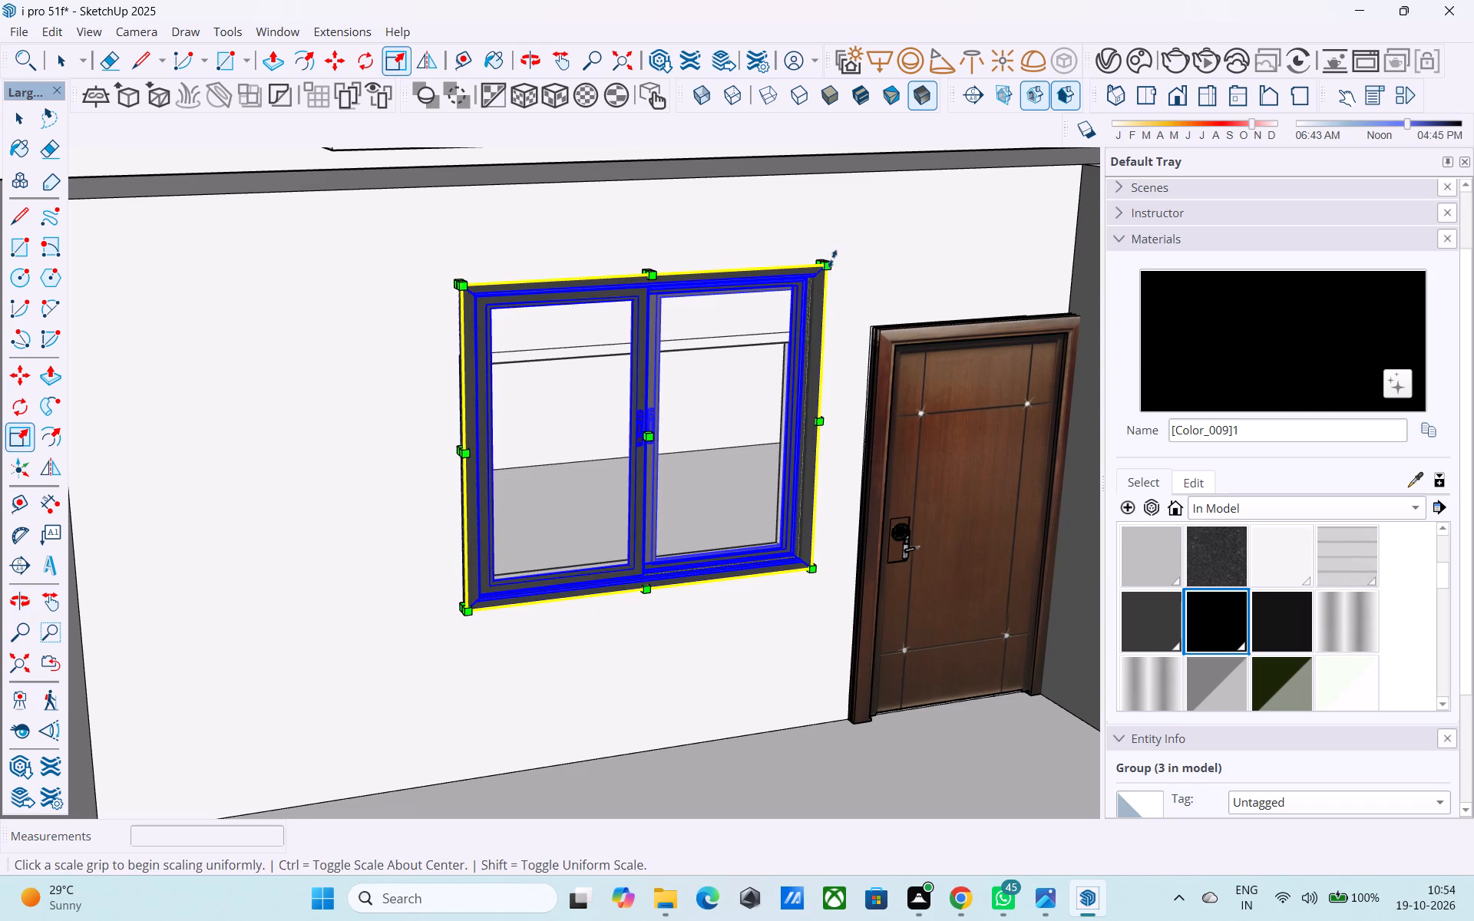
click(832, 259)
click(810, 313)
middle_drag(788, 465, 686, 453)
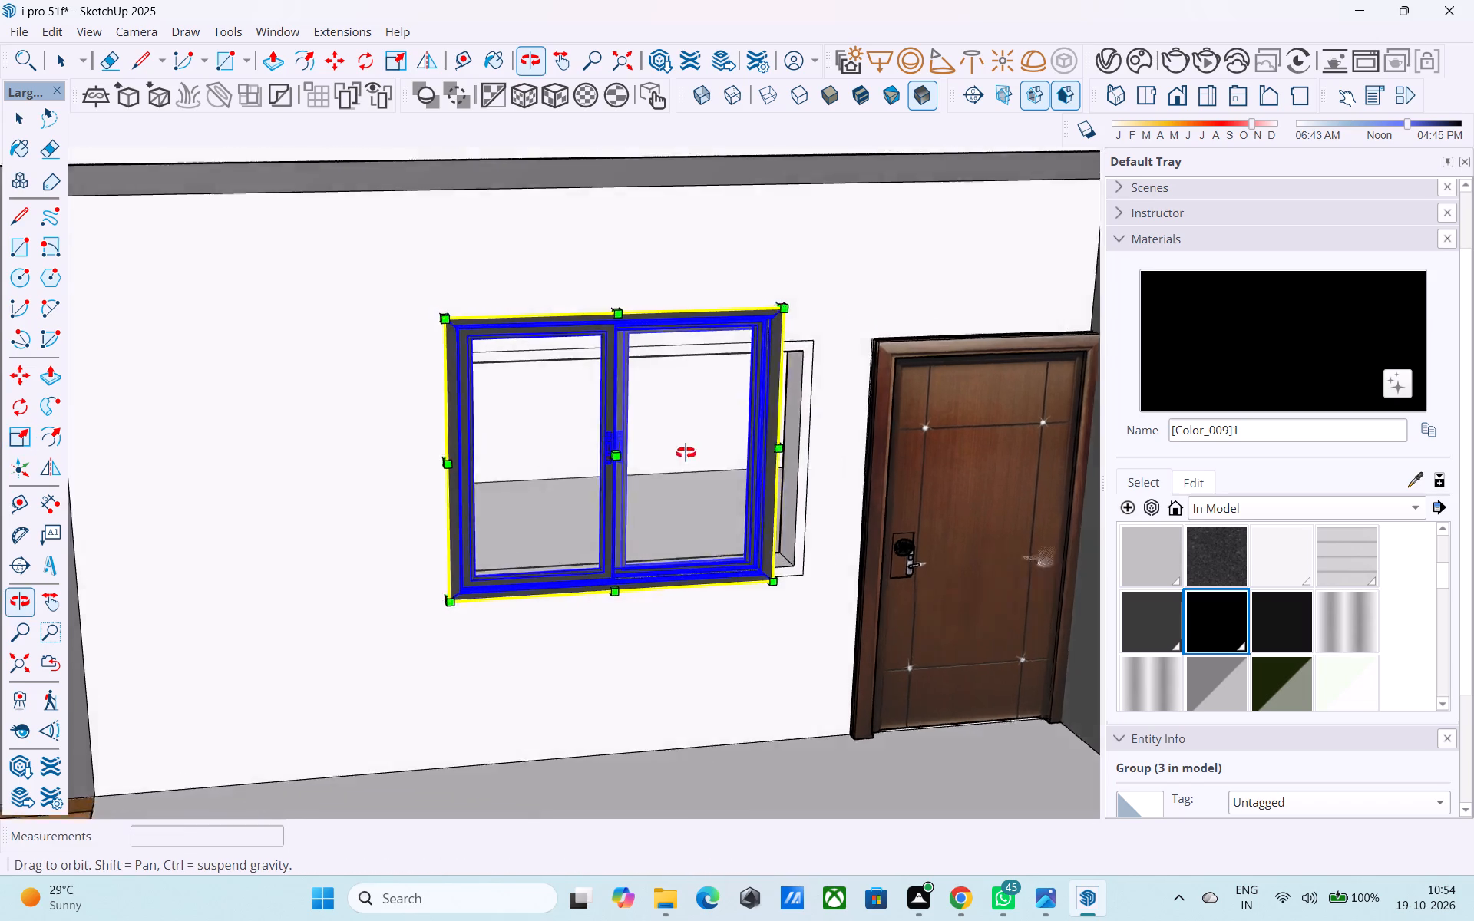
middle_drag(686, 453, 518, 440)
scroll(801, 520, up, 9)
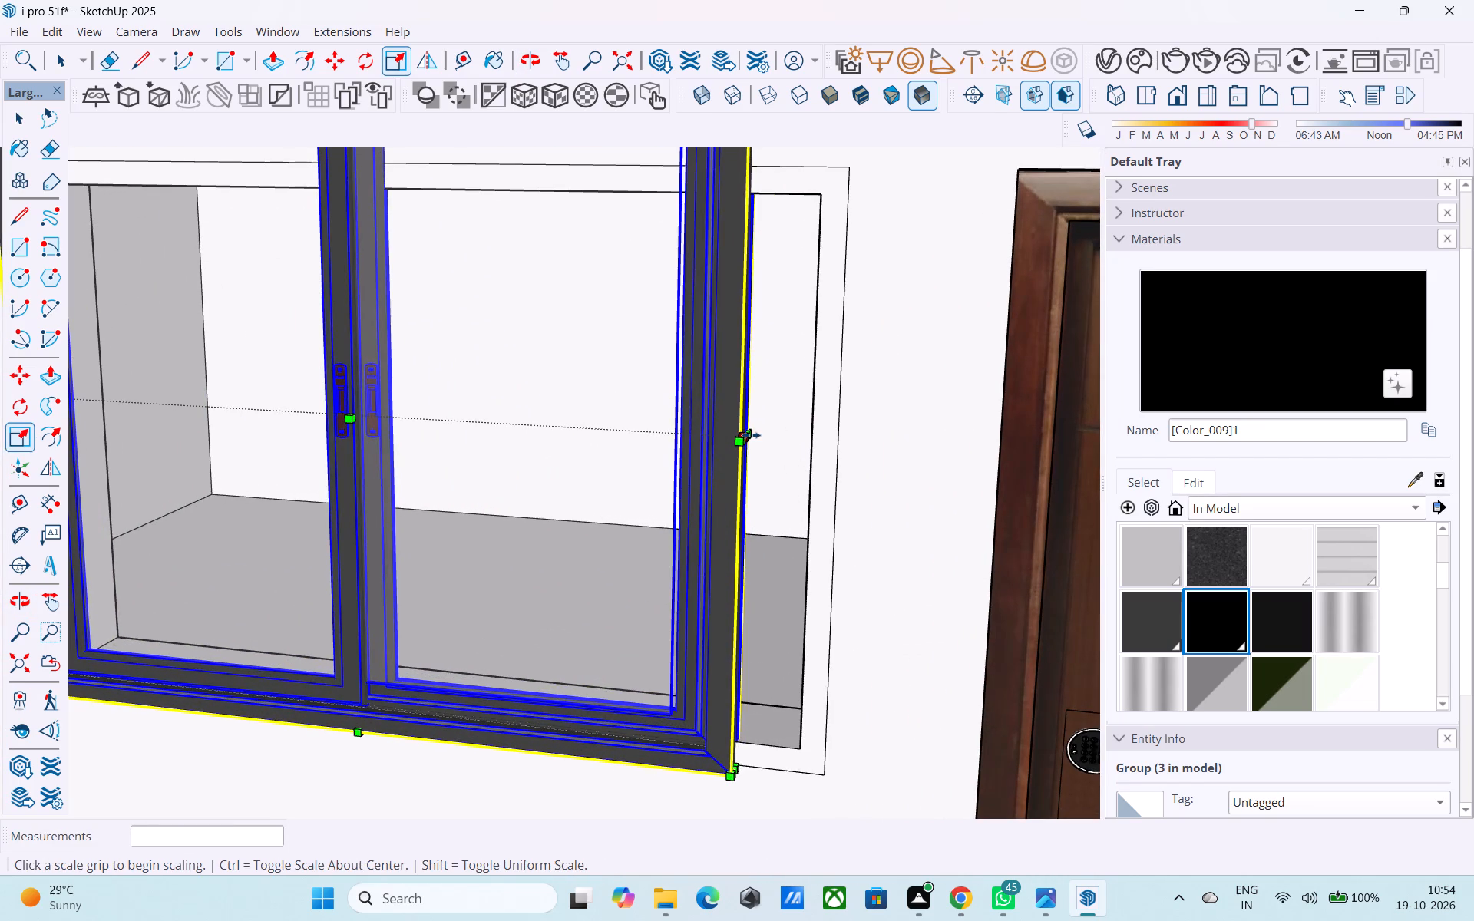
click(751, 435)
click(841, 434)
scroll(644, 431, down, 3)
middle_drag(664, 437, 671, 438)
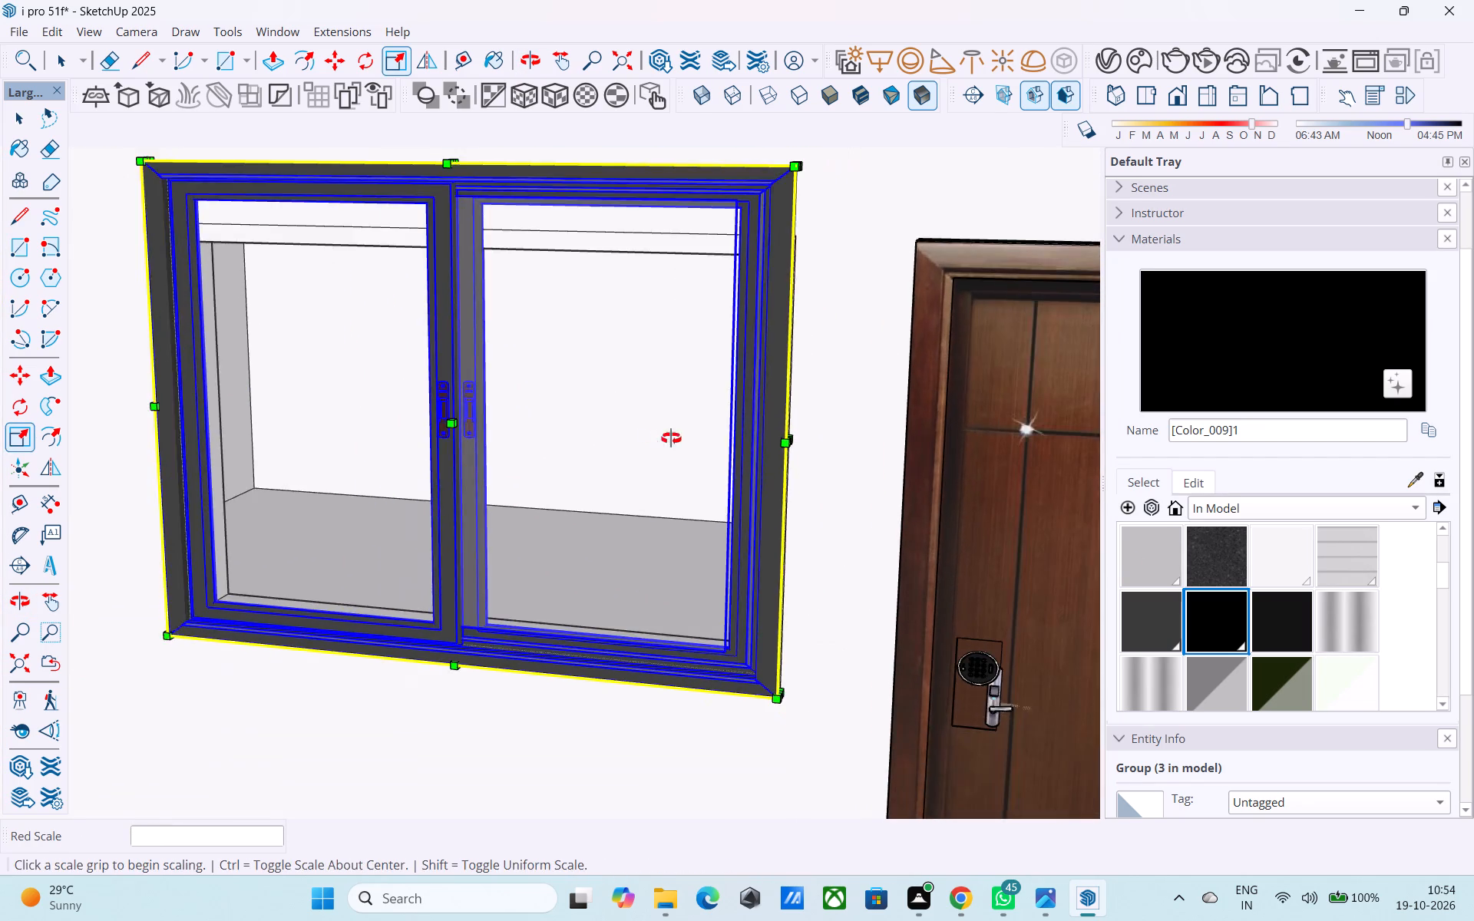
Scale the top-floor window's height to about 0.88 to match the top of the opening.
middle_drag(671, 438, 696, 420)
middle_drag(650, 356, 724, 519)
scroll(552, 332, up, 2)
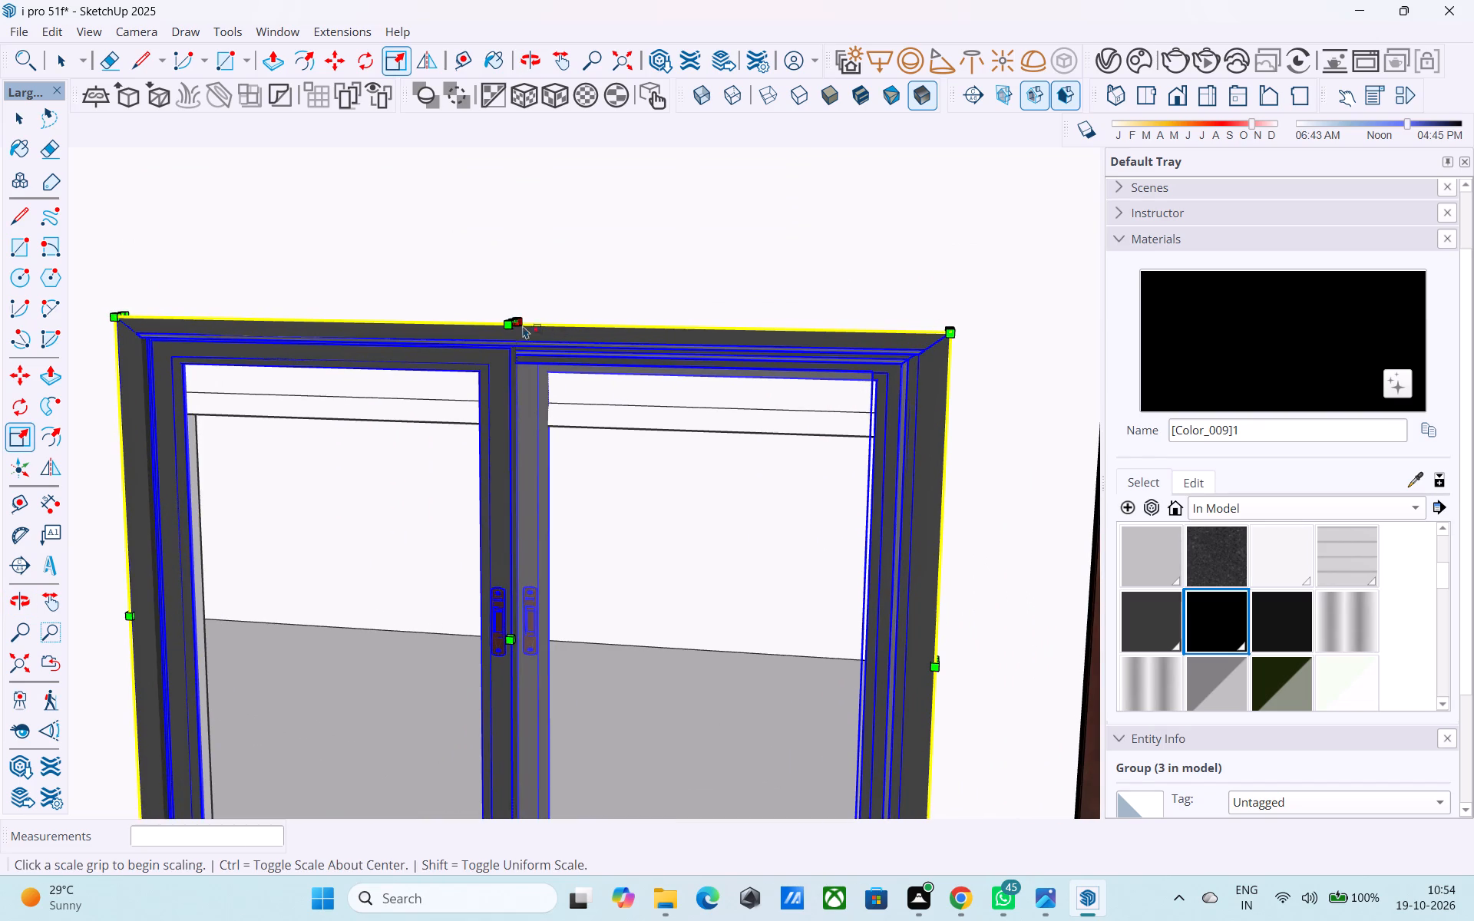
click(521, 323)
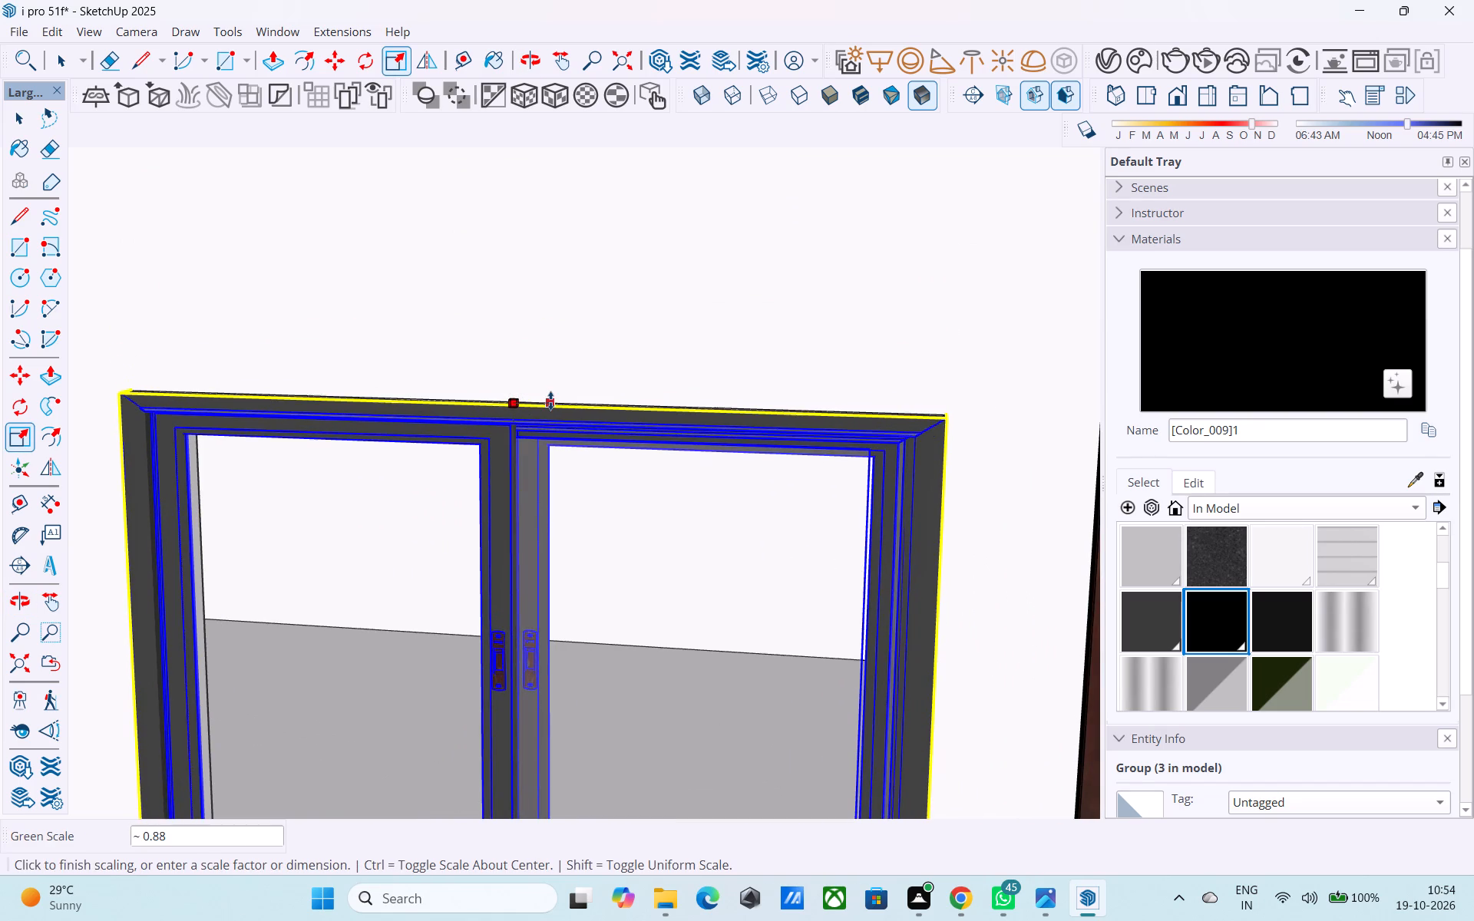
click(550, 399)
scroll(578, 314, down, 9)
middle_drag(599, 371, 650, 338)
key(space)
Copy the fitted top-floor window by its lower corner about 25' along the wall to the lower corner of the other top-floor opening.
scroll(650, 338, down, 11)
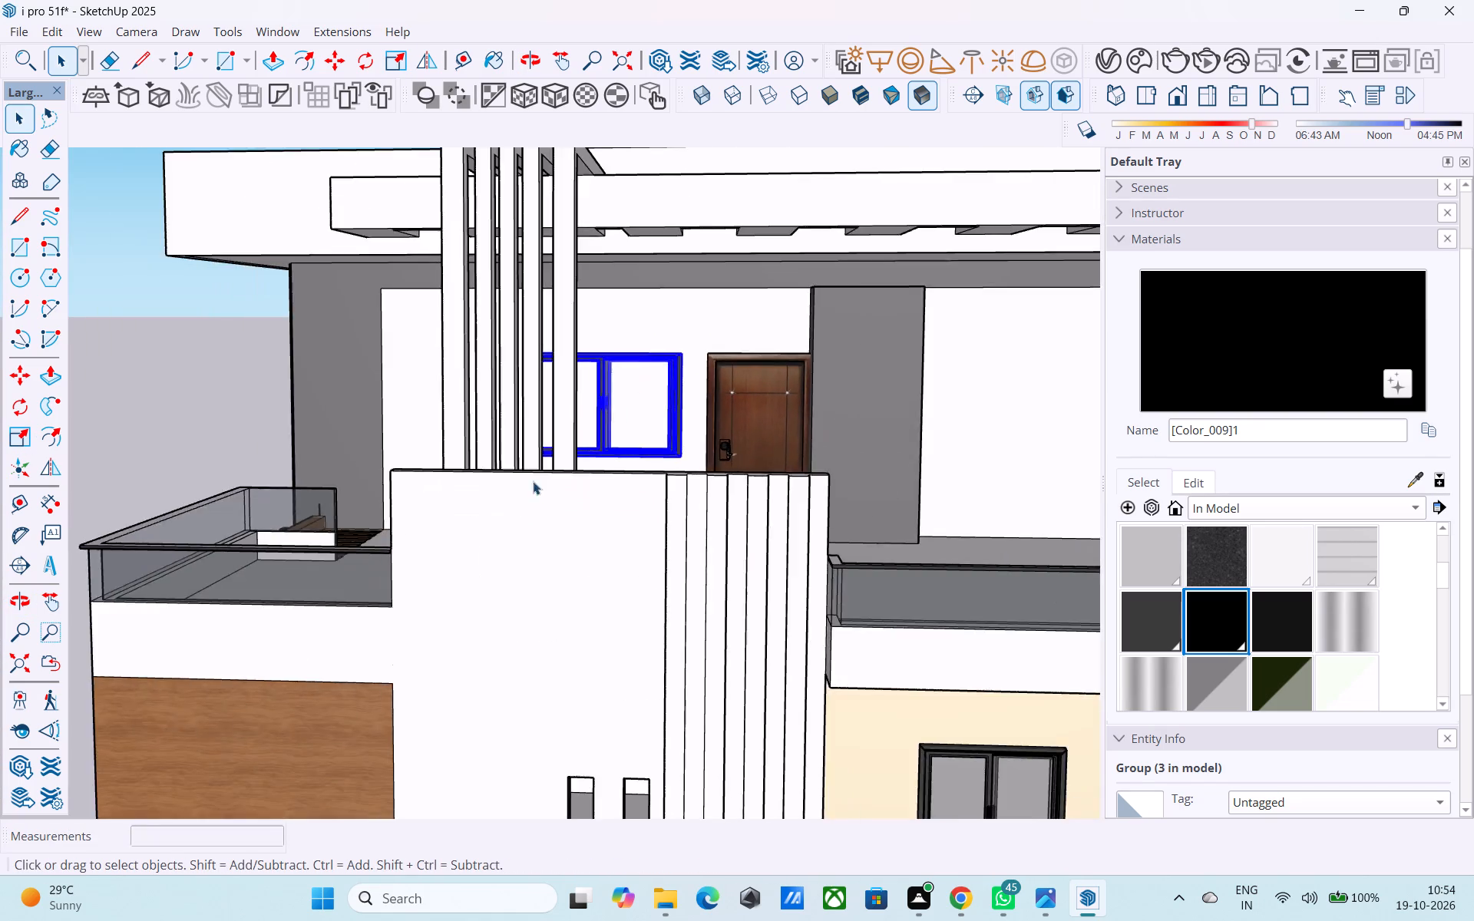
scroll(533, 481, down, 2)
scroll(525, 490, up, 1)
scroll(521, 494, down, 6)
middle_drag(516, 527, 658, 538)
middle_drag(641, 528, 606, 528)
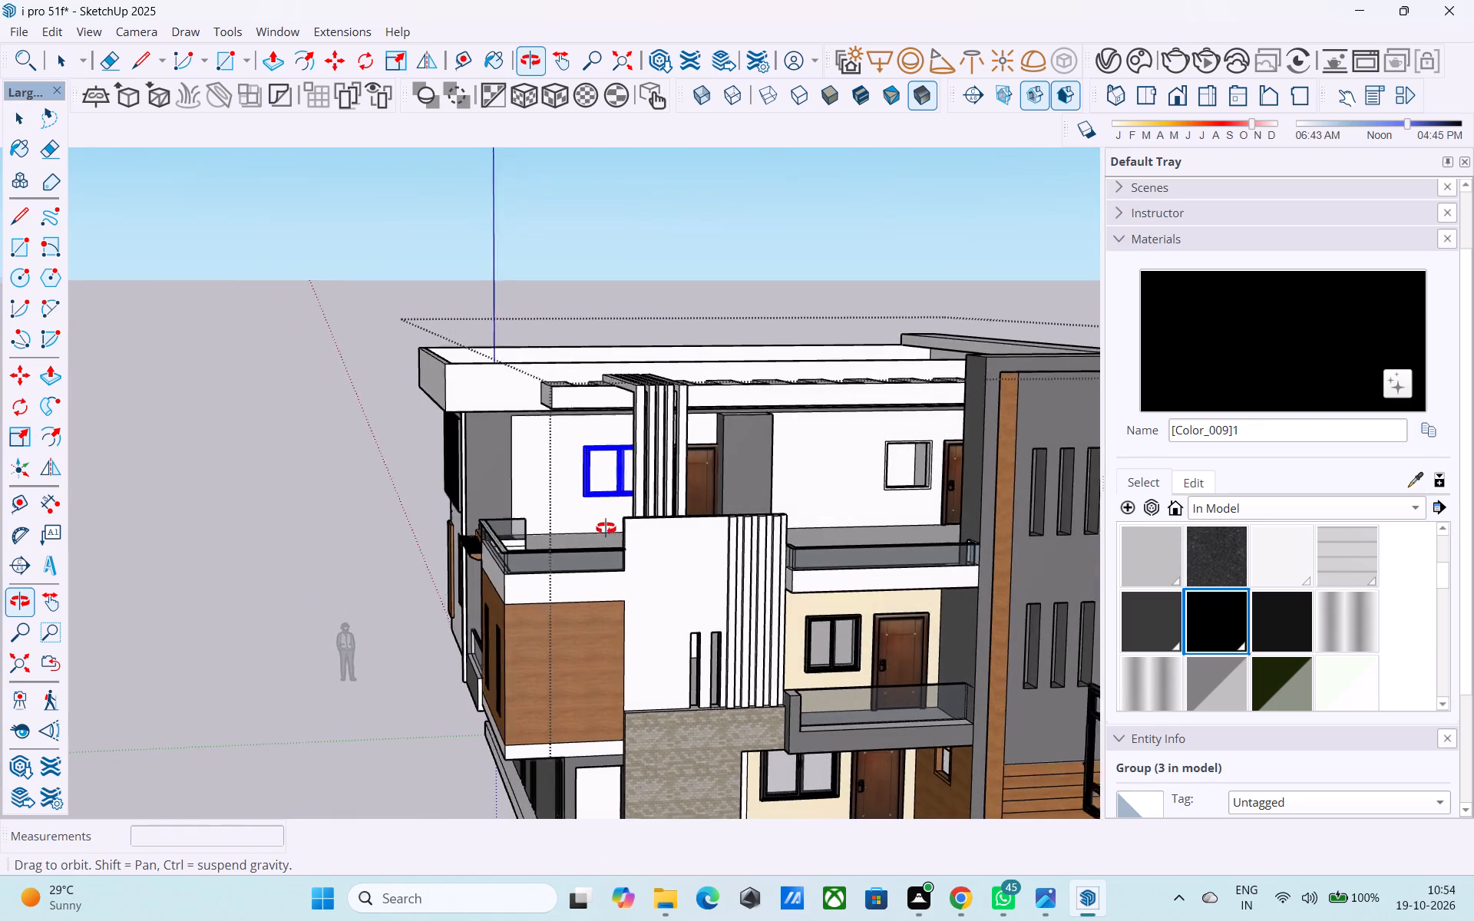
middle_drag(606, 528, 653, 559)
scroll(629, 540, up, 3)
key(m)
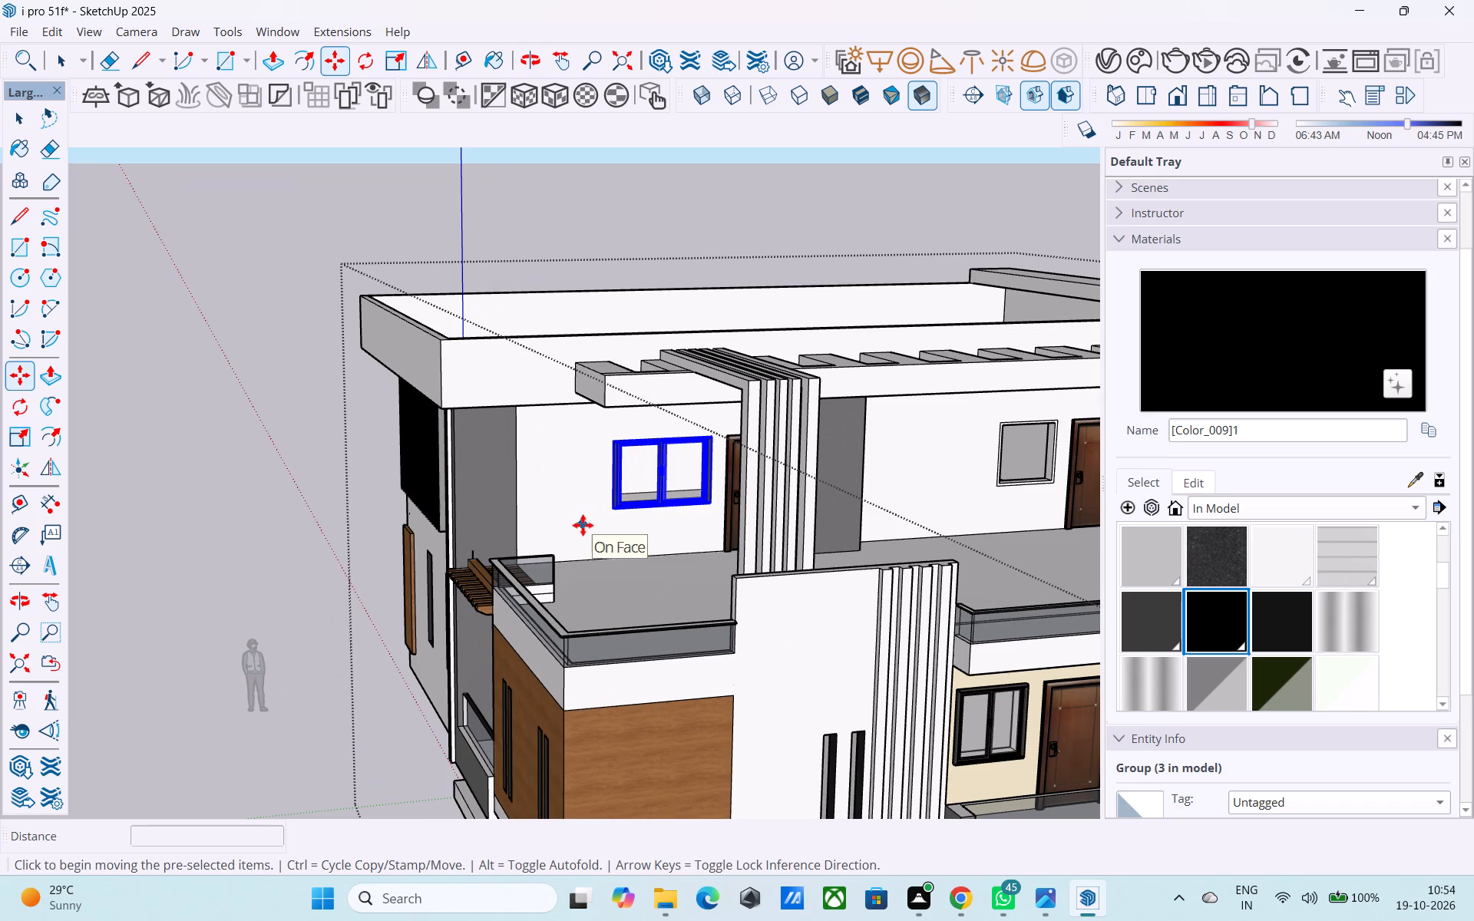
click(617, 507)
scroll(937, 500, down, 3)
shift+middle_drag(935, 500, 789, 533)
scroll(823, 536, up, 6)
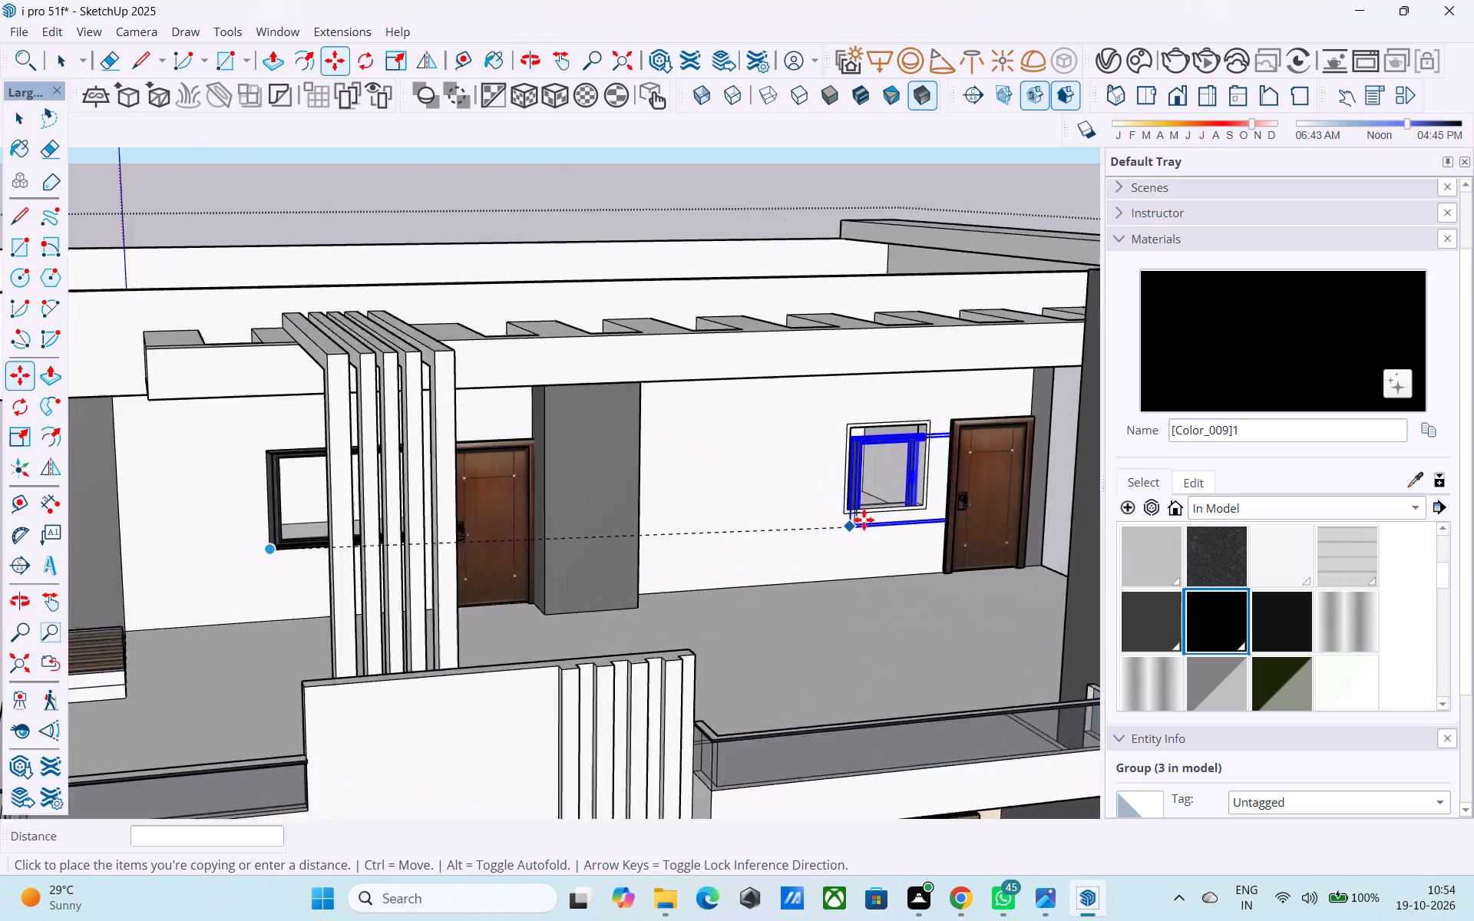
scroll(864, 520, up, 11)
click(788, 520)
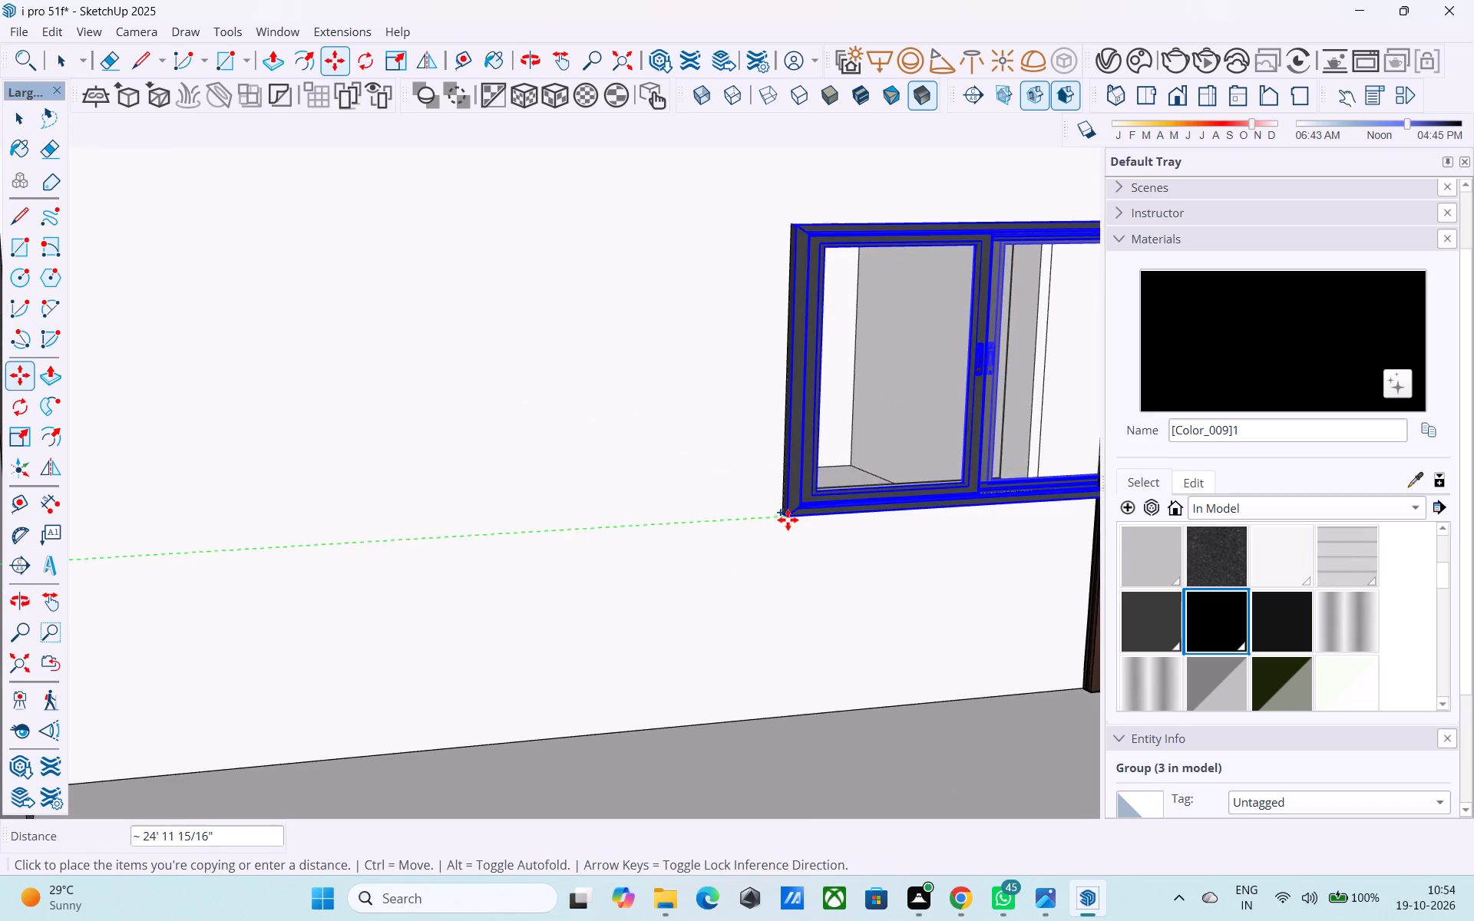
Scale the new window copy uniformly to about 0.81 from its upper corner beside the door.
middle_drag(793, 520, 735, 530)
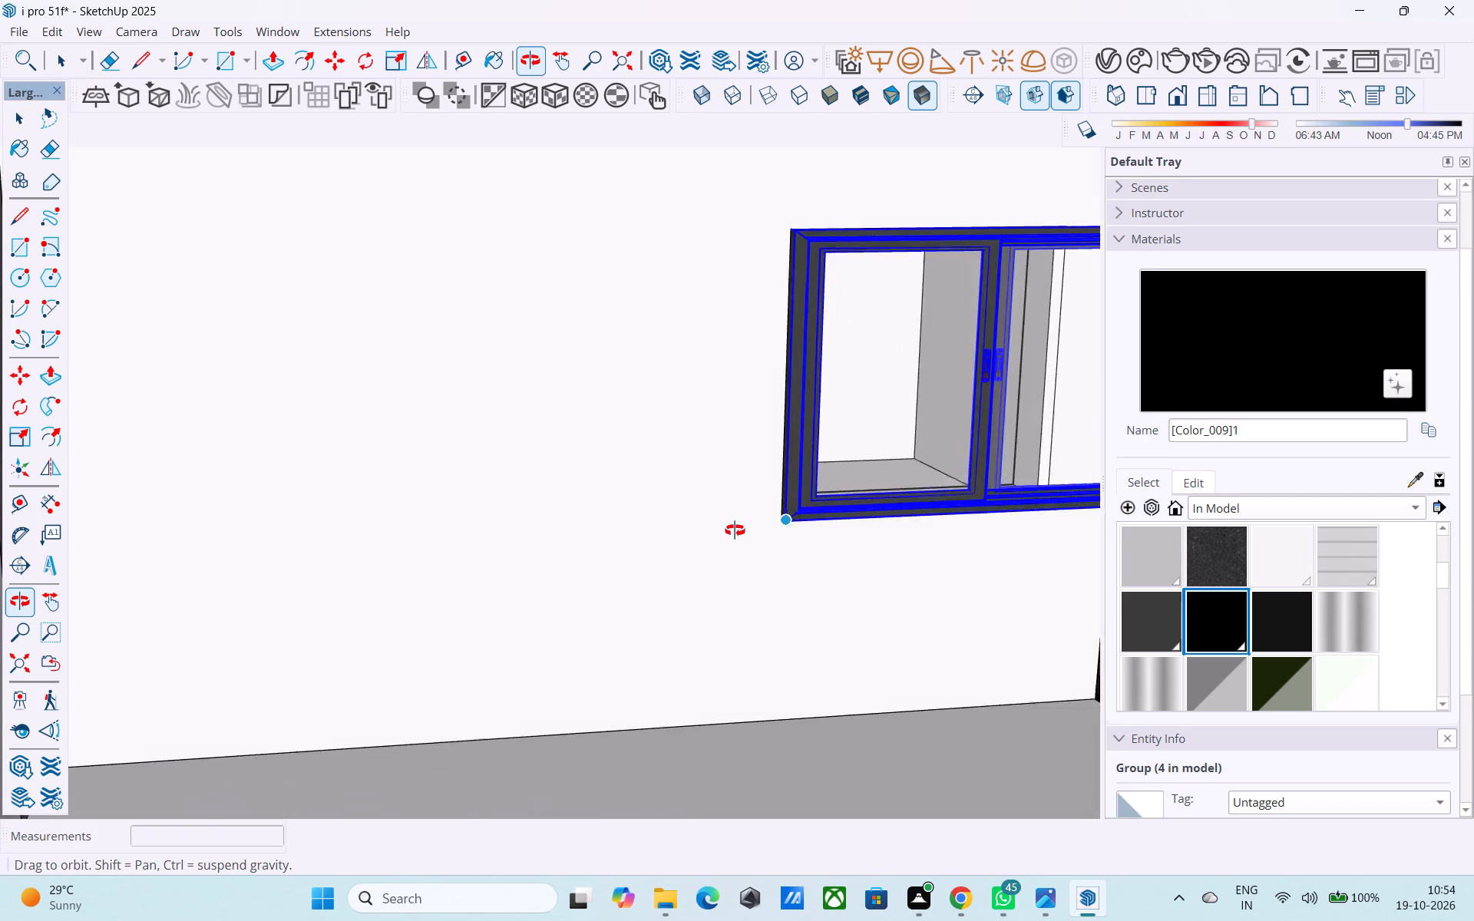
middle_drag(735, 530, 721, 535)
key(s)
shift+middle_drag(833, 545, 699, 551)
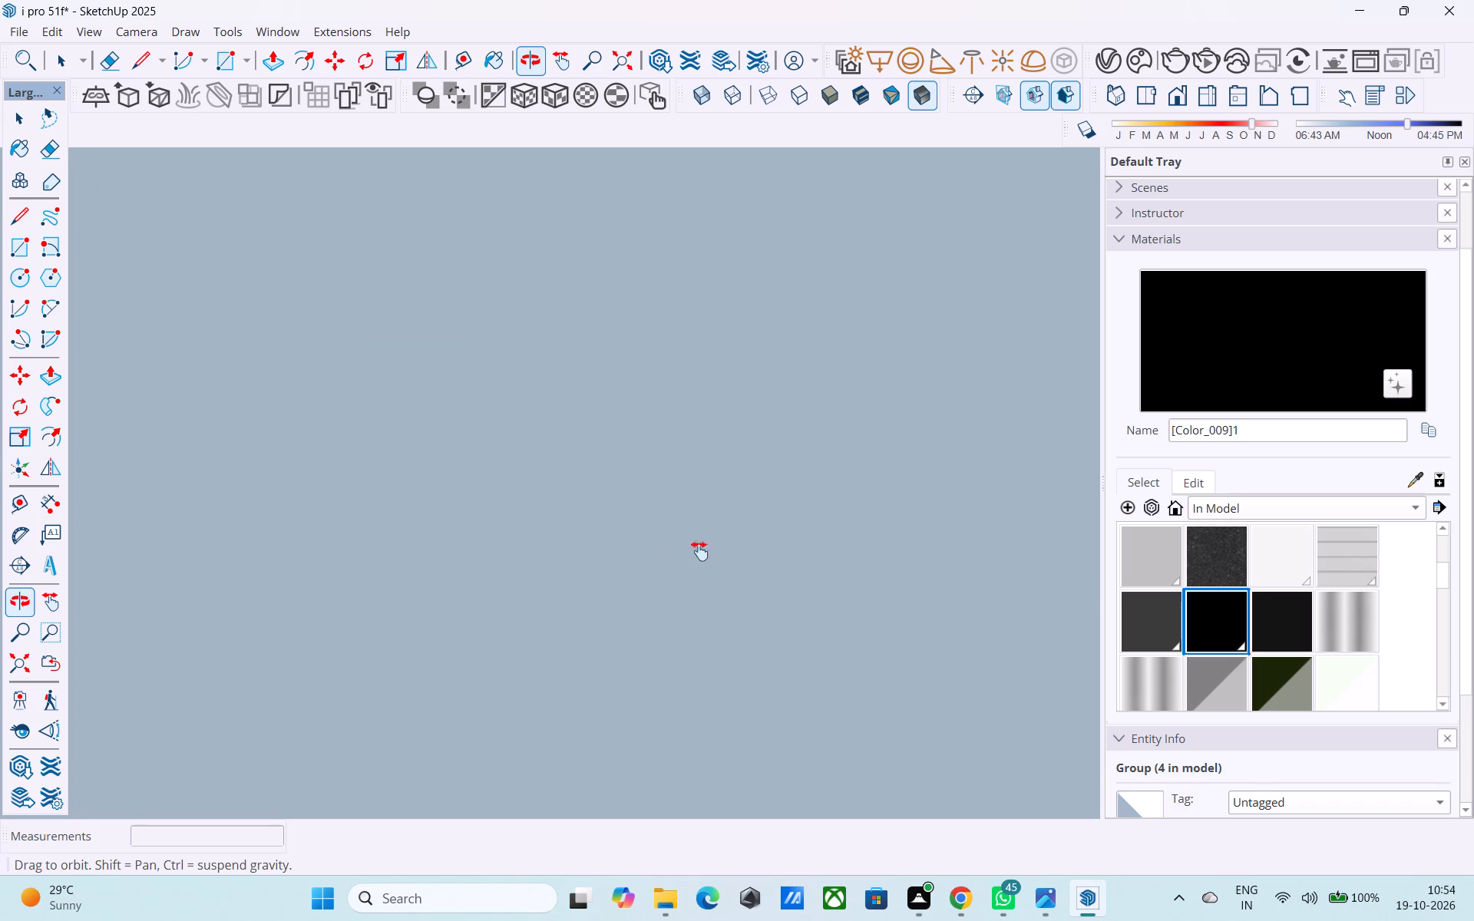
shift+middle_drag(699, 551, 1194, 429)
scroll(743, 466, down, 8)
scroll(791, 441, up, 1)
scroll(791, 441, down, 20)
scroll(791, 441, down, 5)
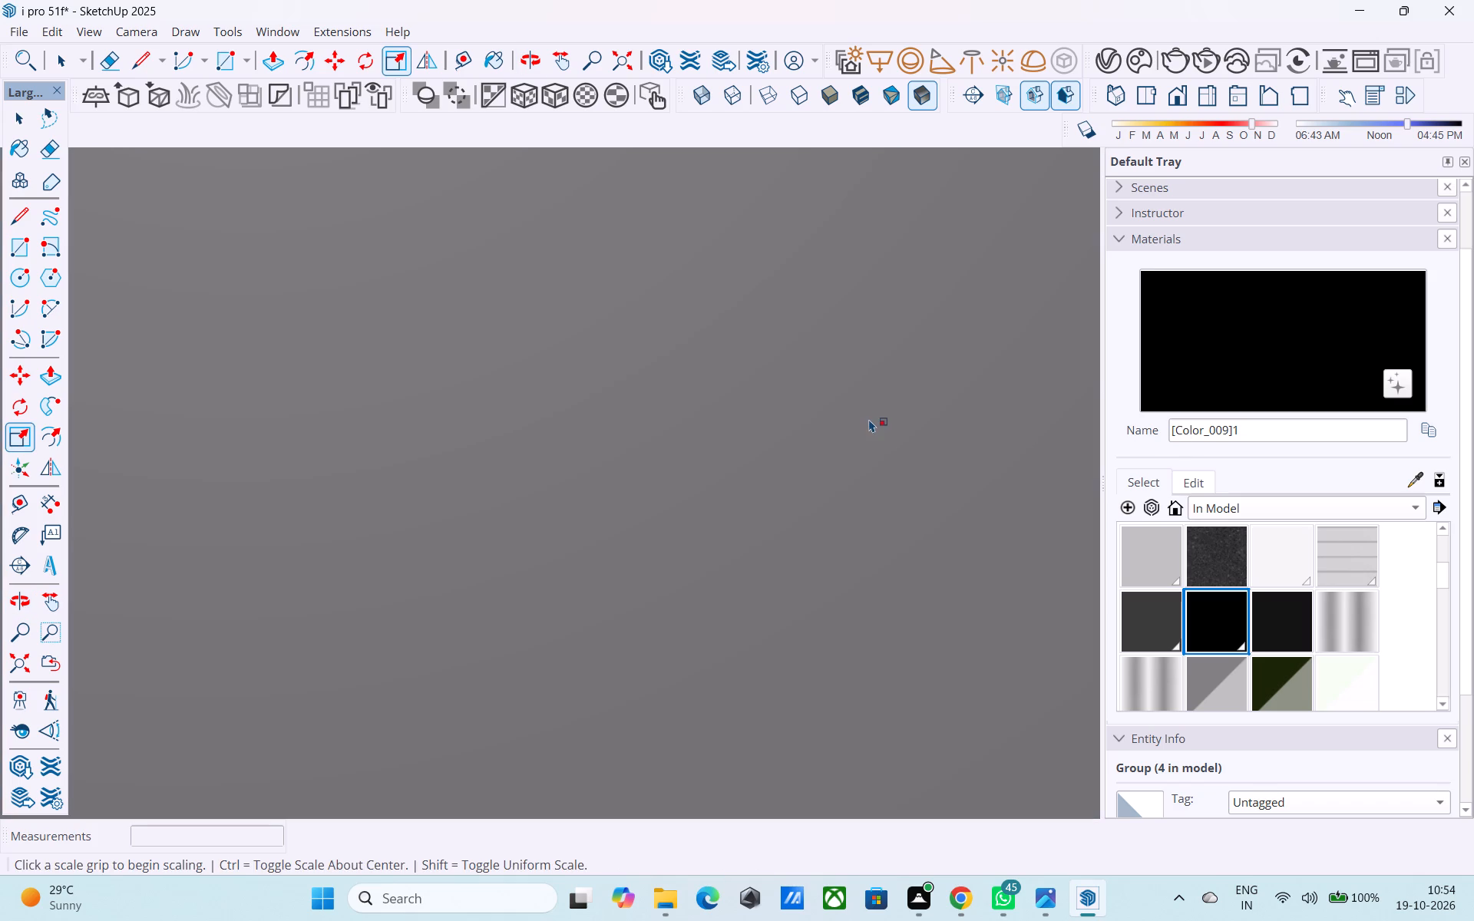
scroll(869, 419, down, 20)
scroll(869, 419, down, 20)
scroll(869, 419, down, 2)
scroll(792, 408, up, 1)
scroll(792, 408, down, 12)
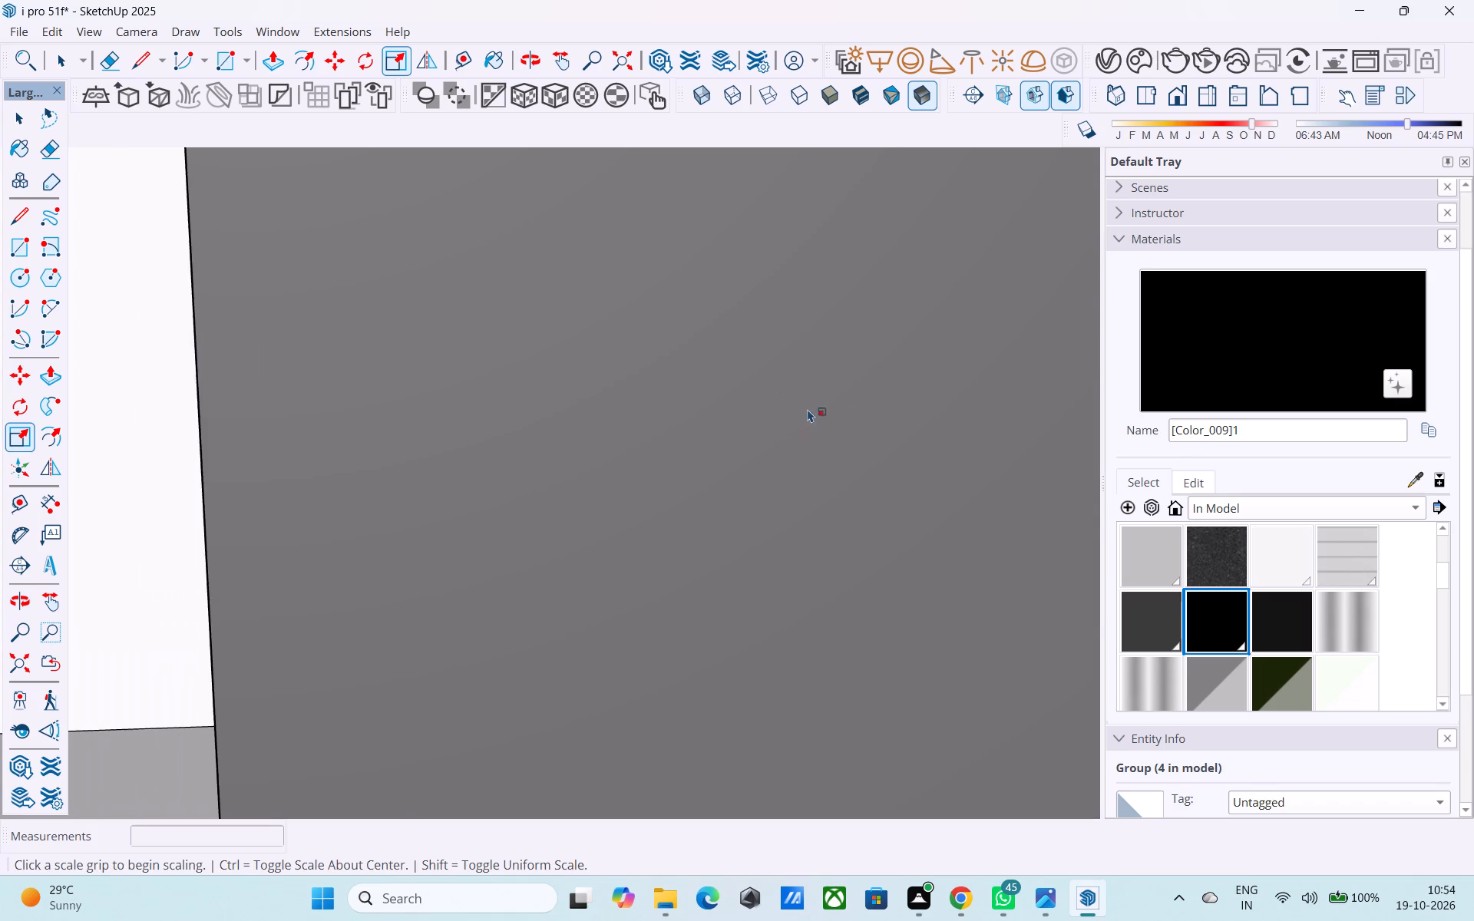
scroll(808, 409, down, 20)
scroll(808, 409, down, 14)
shift+middle_drag(605, 505, 803, 484)
scroll(985, 388, up, 4)
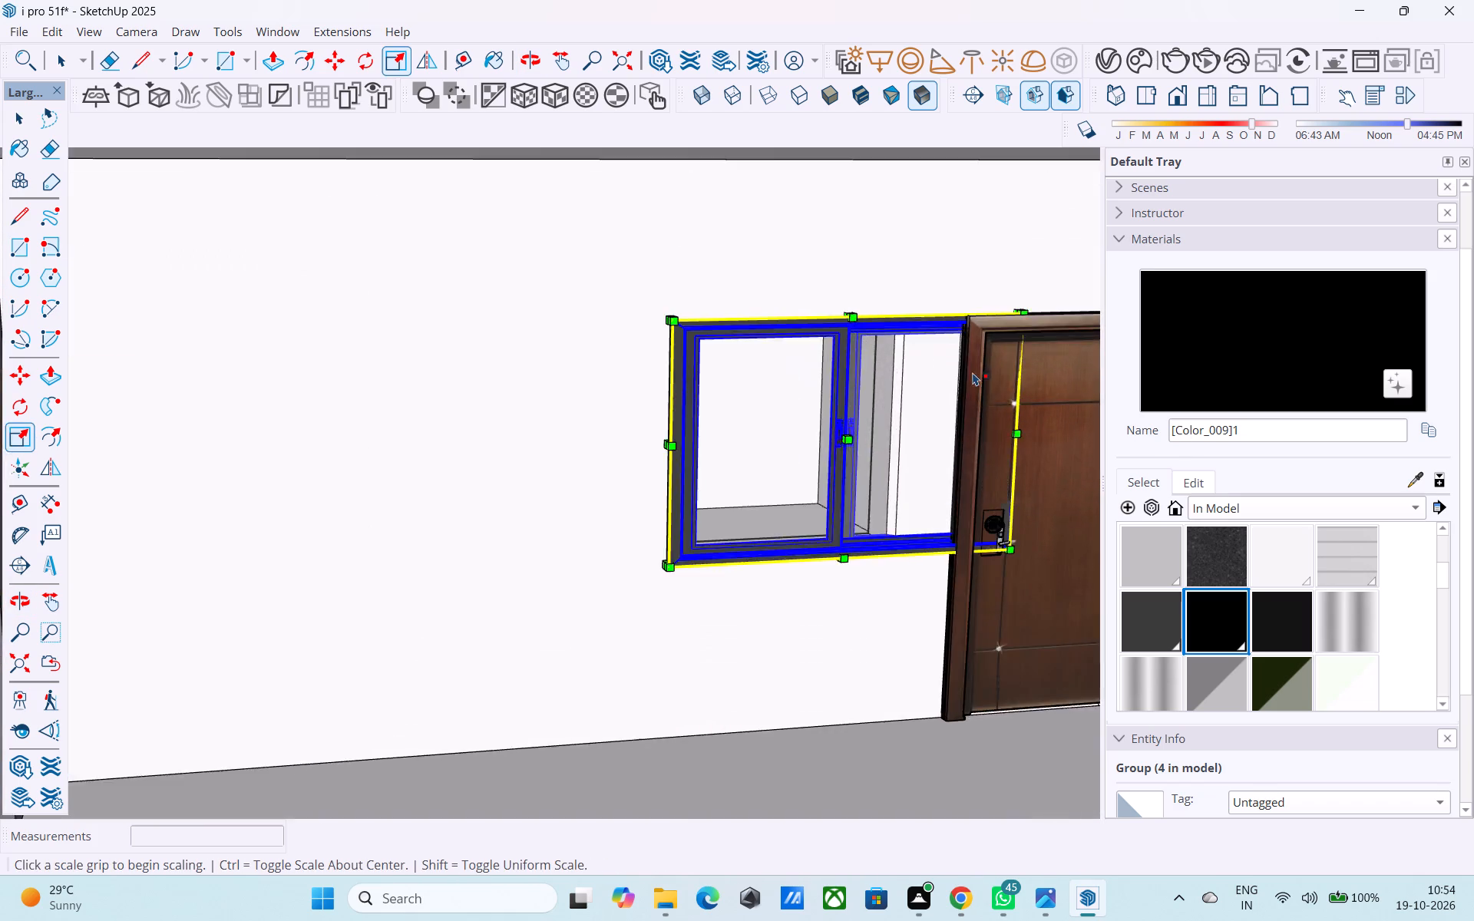
scroll(973, 372, up, 3)
click(1039, 292)
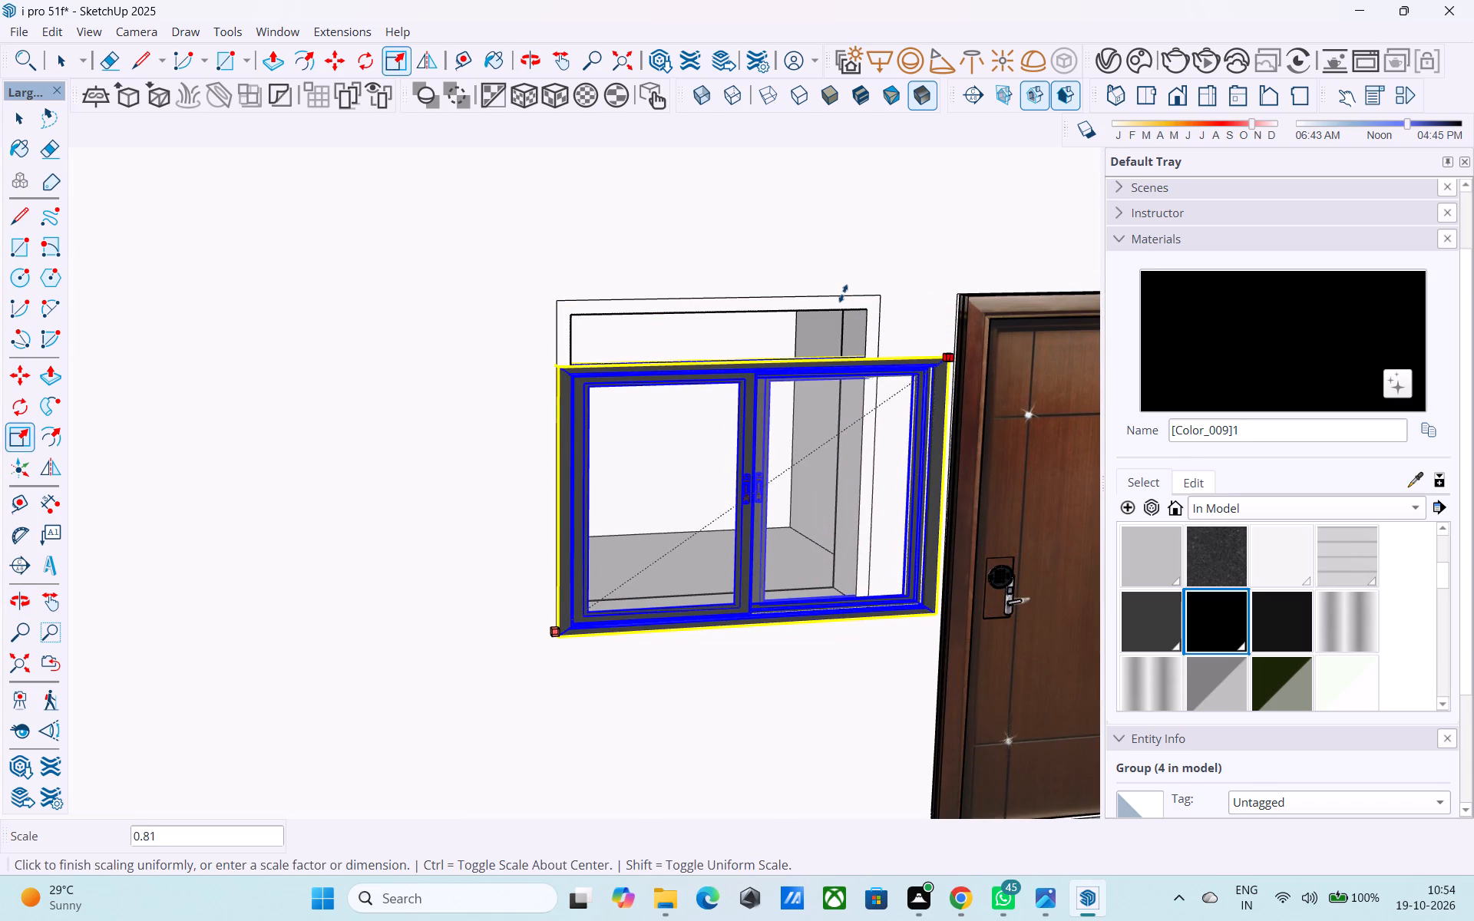
click(843, 292)
Fit the window copy to the second top-floor opening, scaling its height to about 1.25 and narrowing its width to the frame.
scroll(767, 358, up, 3)
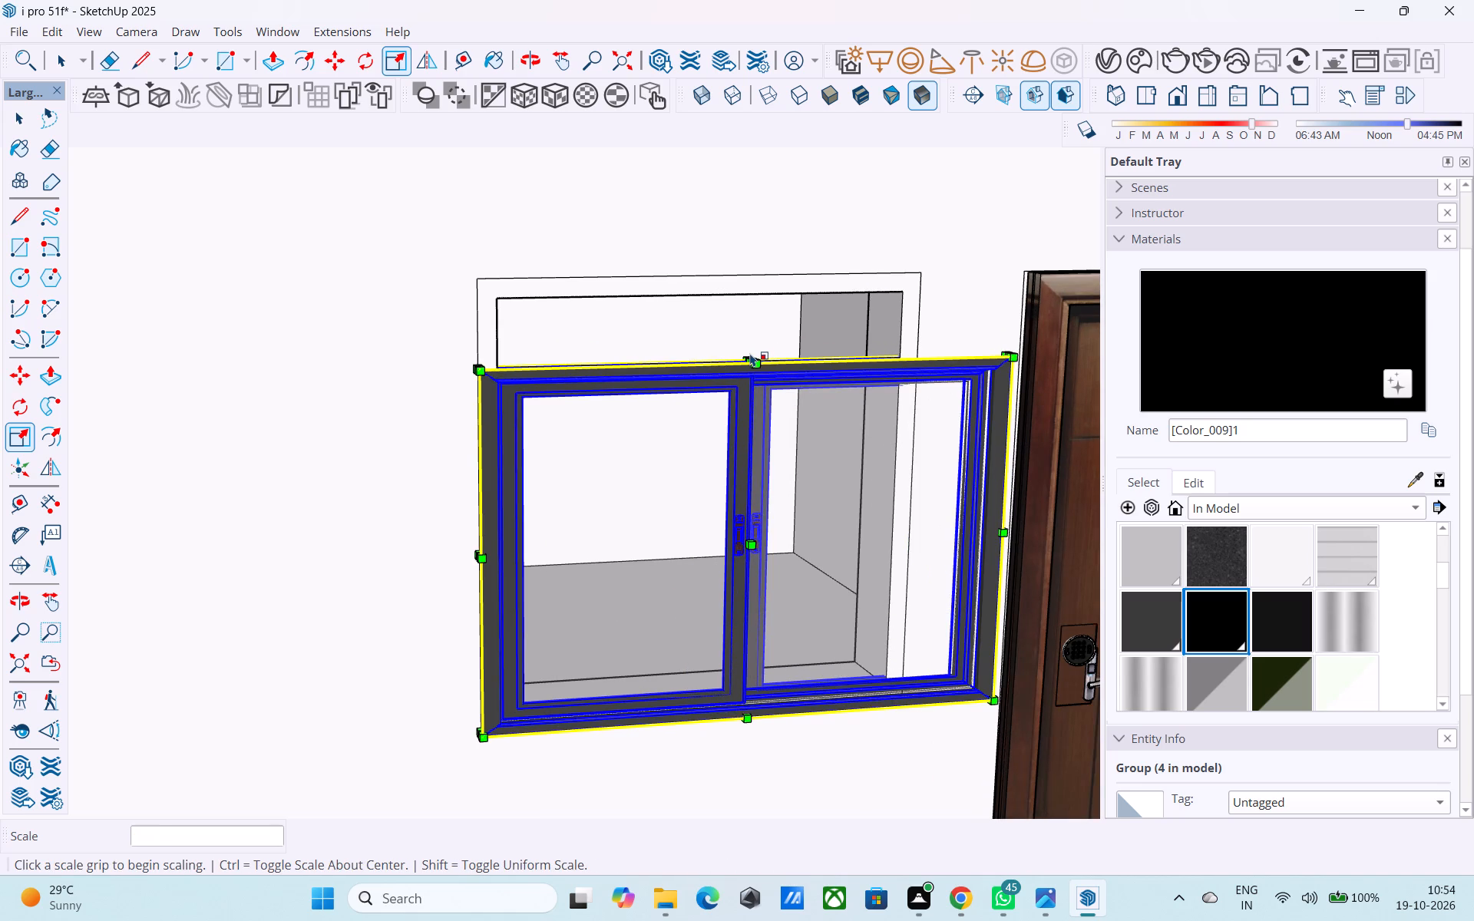
click(748, 359)
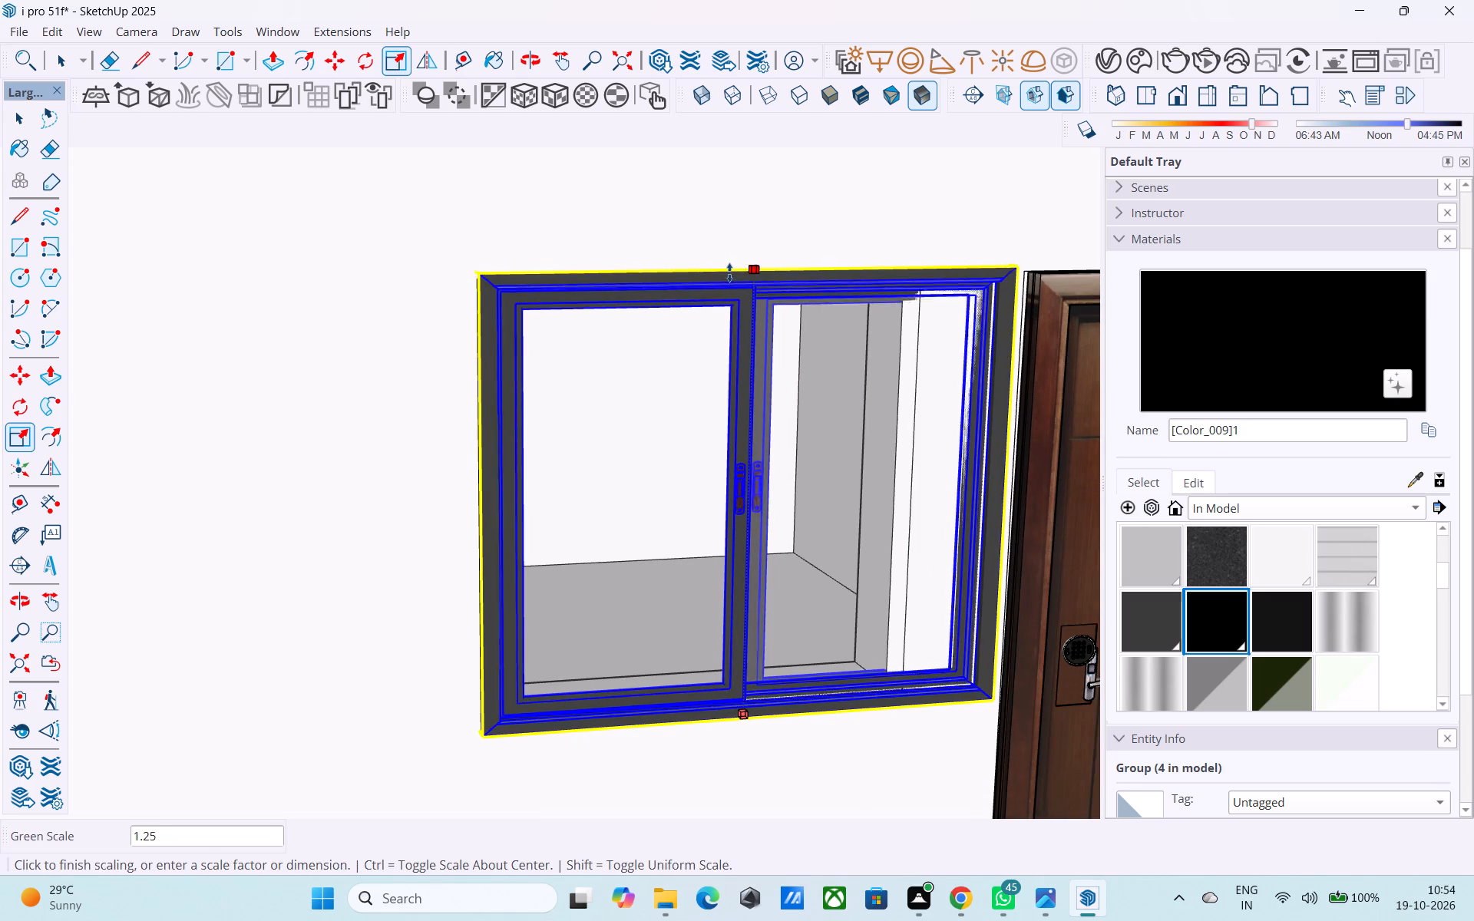
click(730, 276)
scroll(351, 295, down, 2)
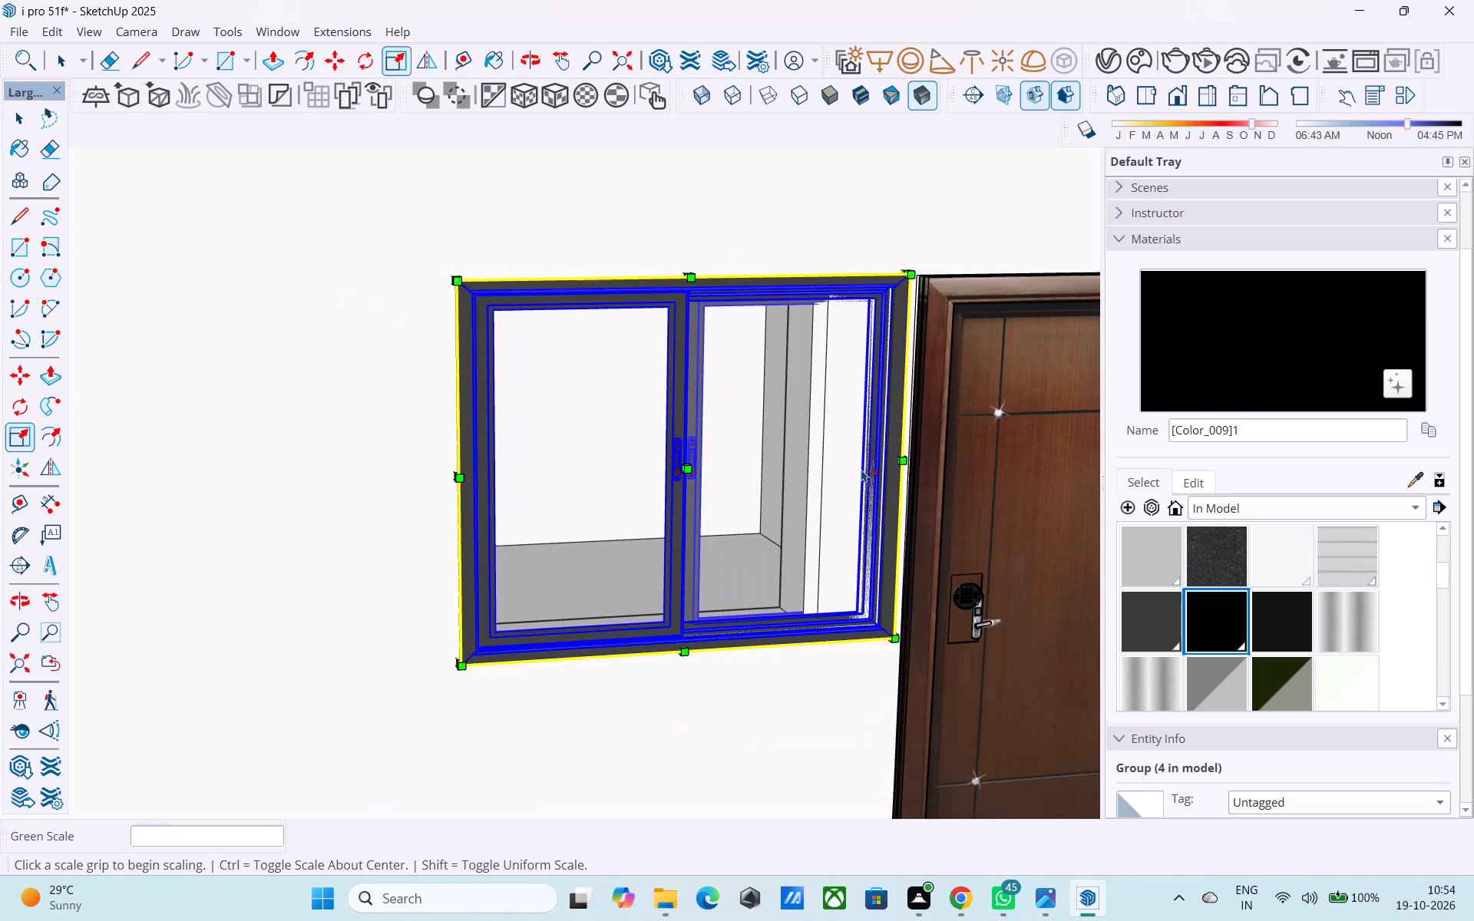
scroll(882, 468, up, 4)
click(899, 451)
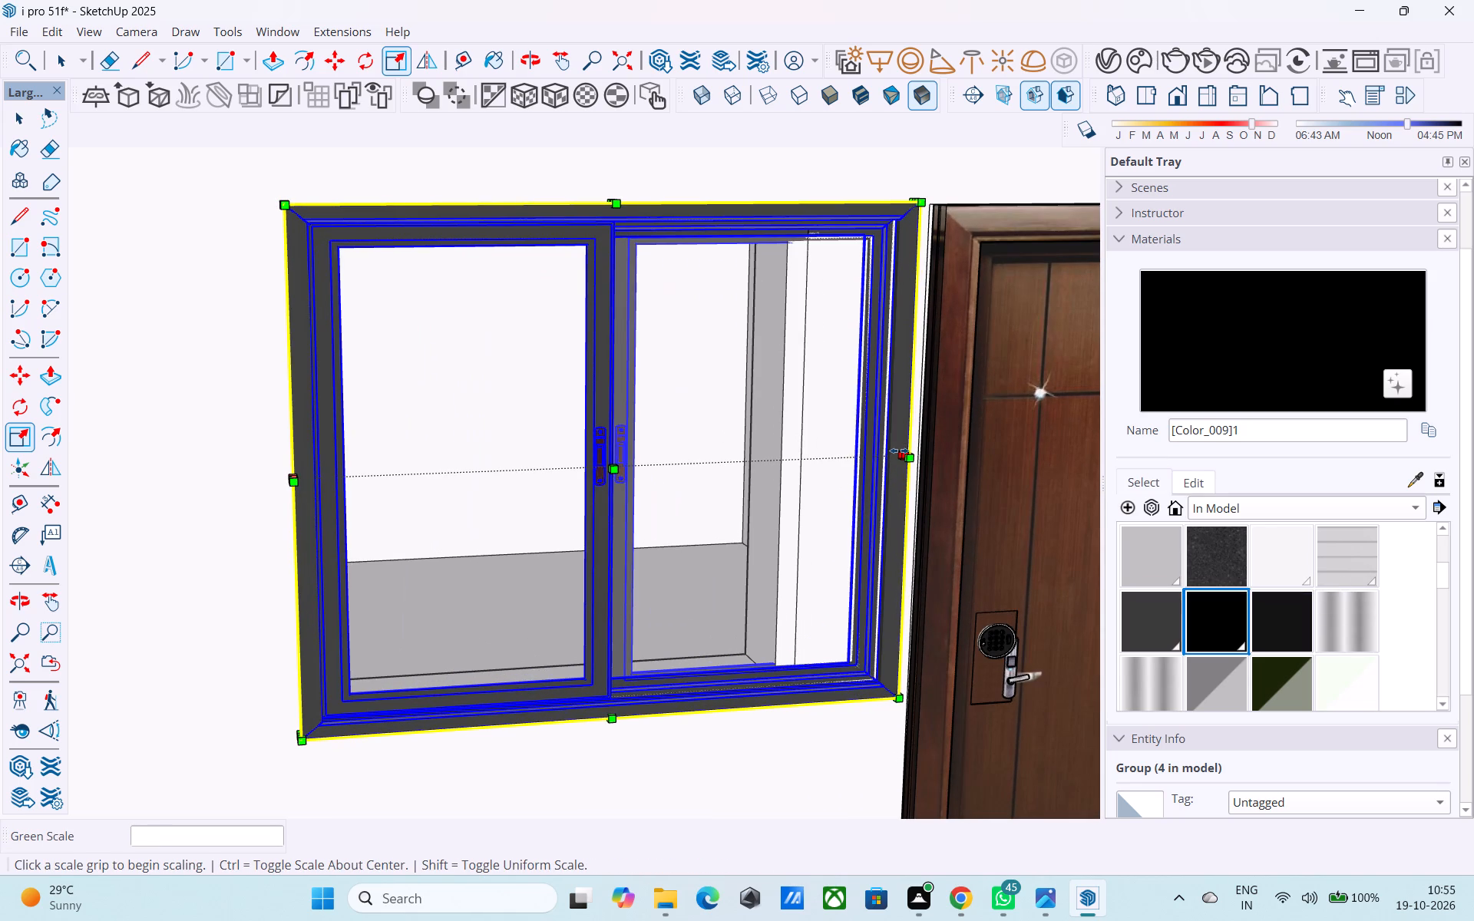
click(809, 461)
middle_drag(810, 462, 682, 437)
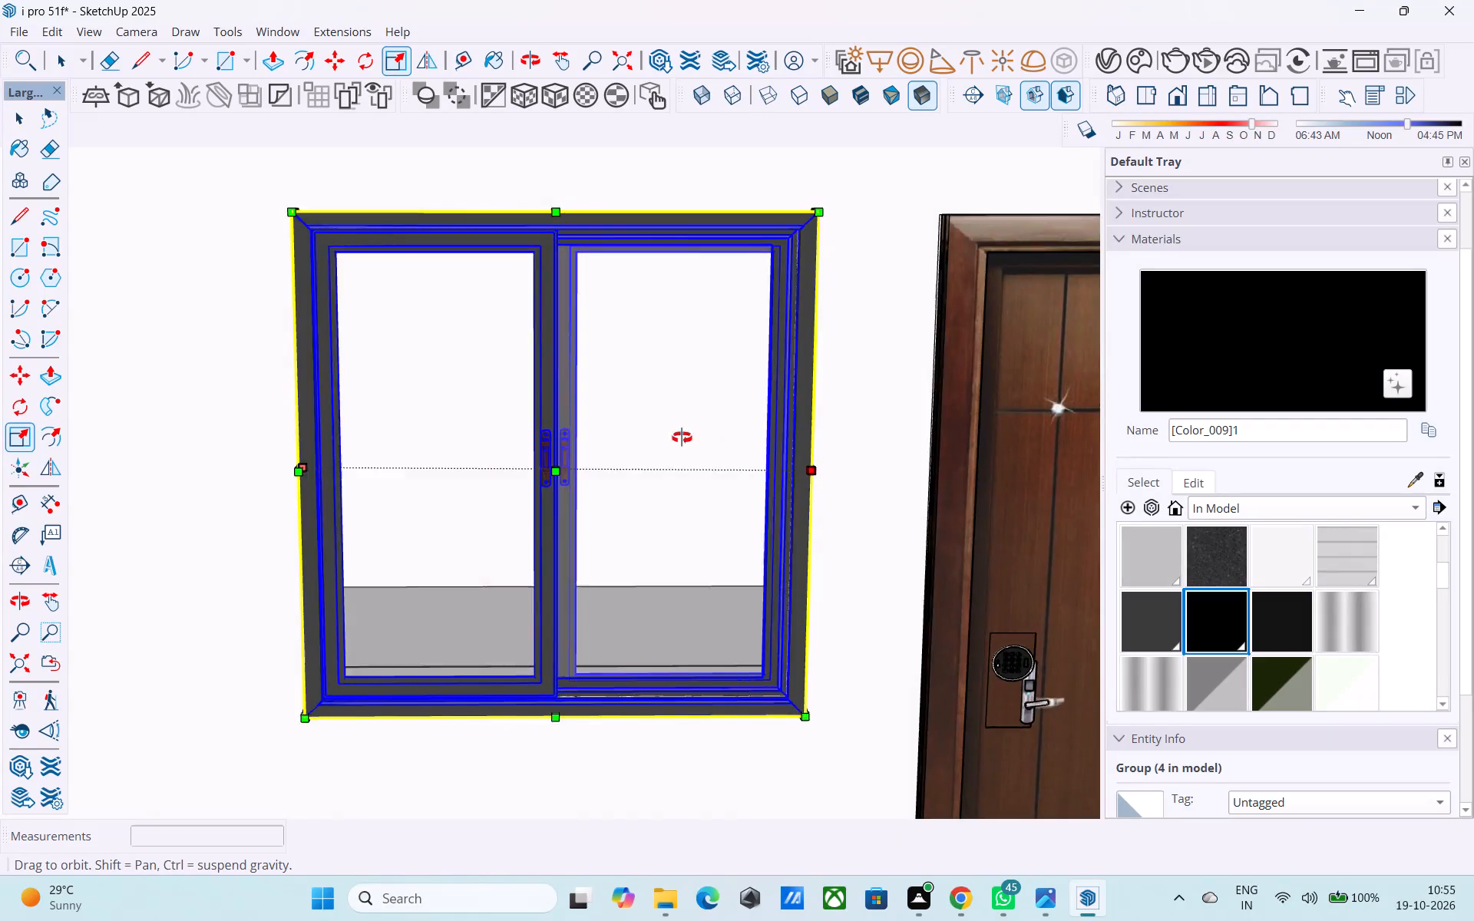
middle_drag(682, 437, 732, 401)
scroll(578, 336, down, 8)
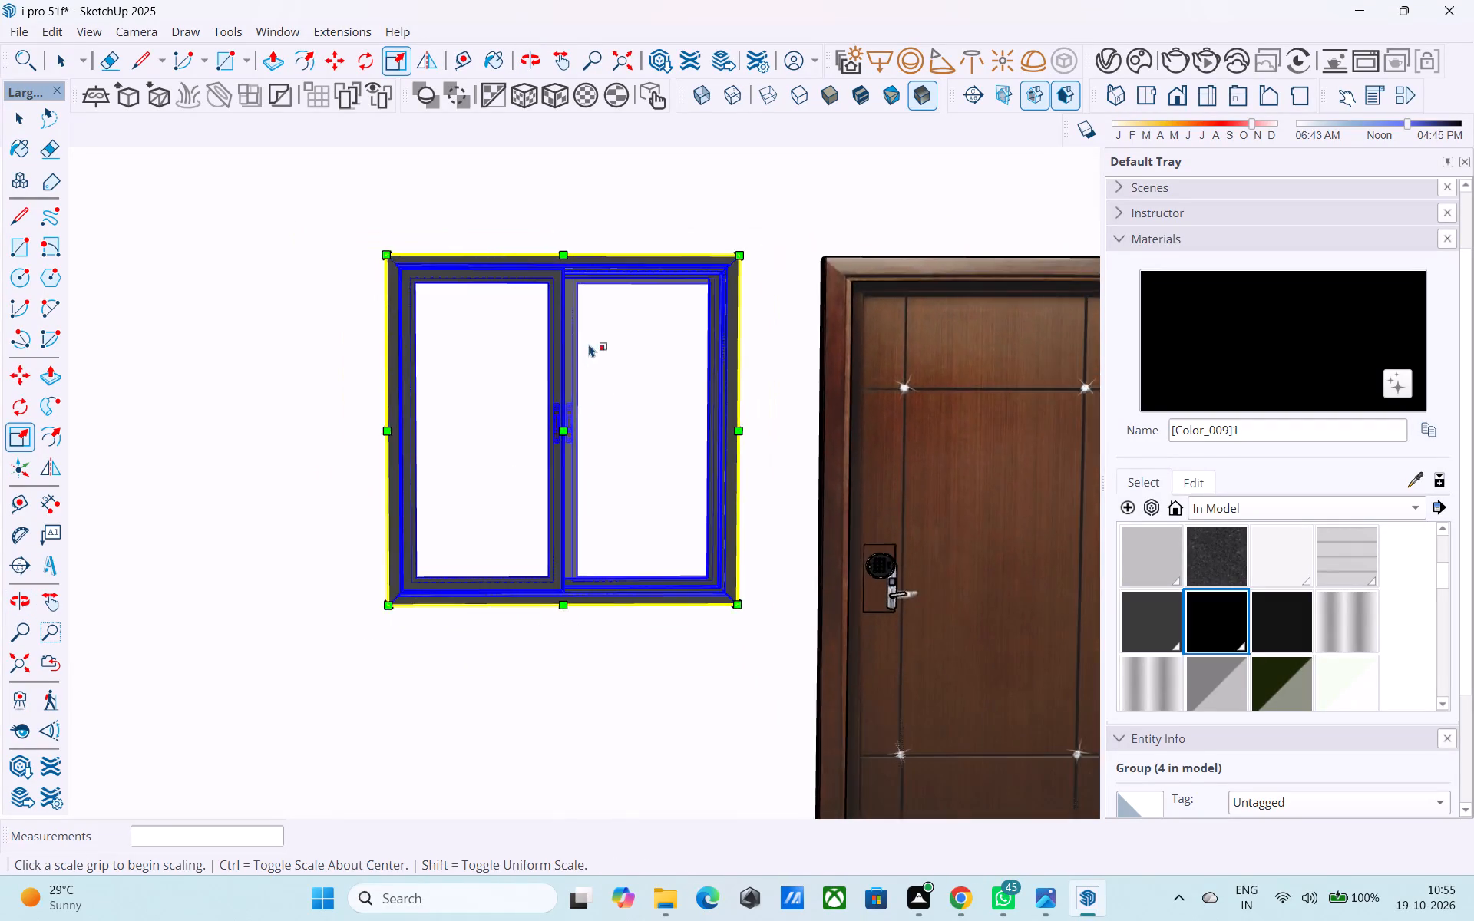
scroll(589, 344, down, 18)
Examine the whole house from outside with the newly fitted top-floor windows.
key(space)
middle_drag(338, 546, 1082, 420)
scroll(793, 394, down, 12)
middle_drag(733, 514, 471, 543)
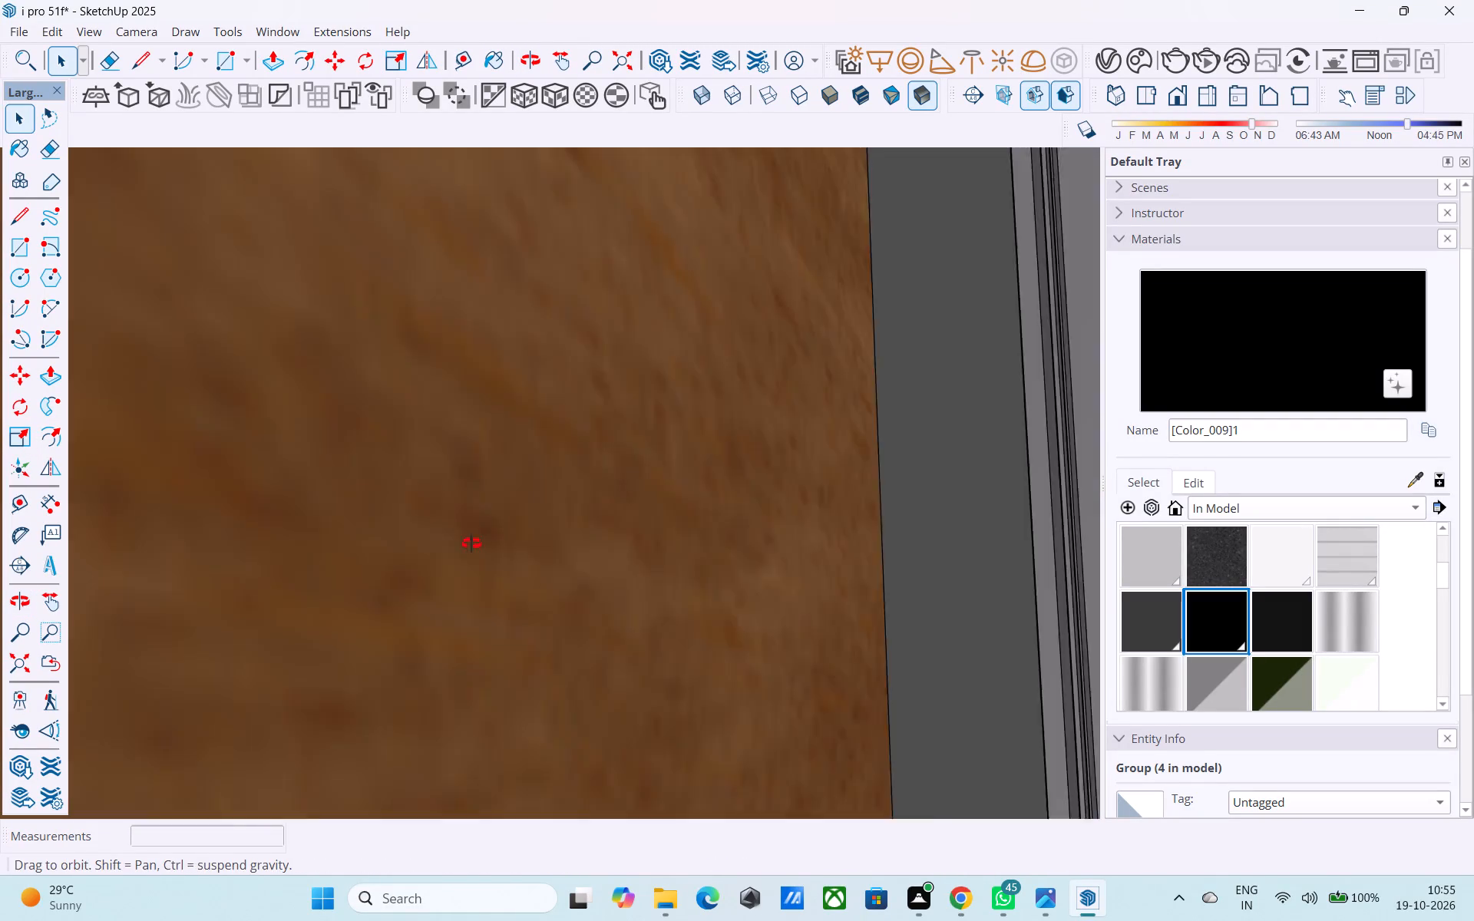
middle_drag(471, 543, 469, 543)
scroll(528, 474, down, 20)
scroll(528, 474, down, 17)
middle_drag(765, 556, 461, 580)
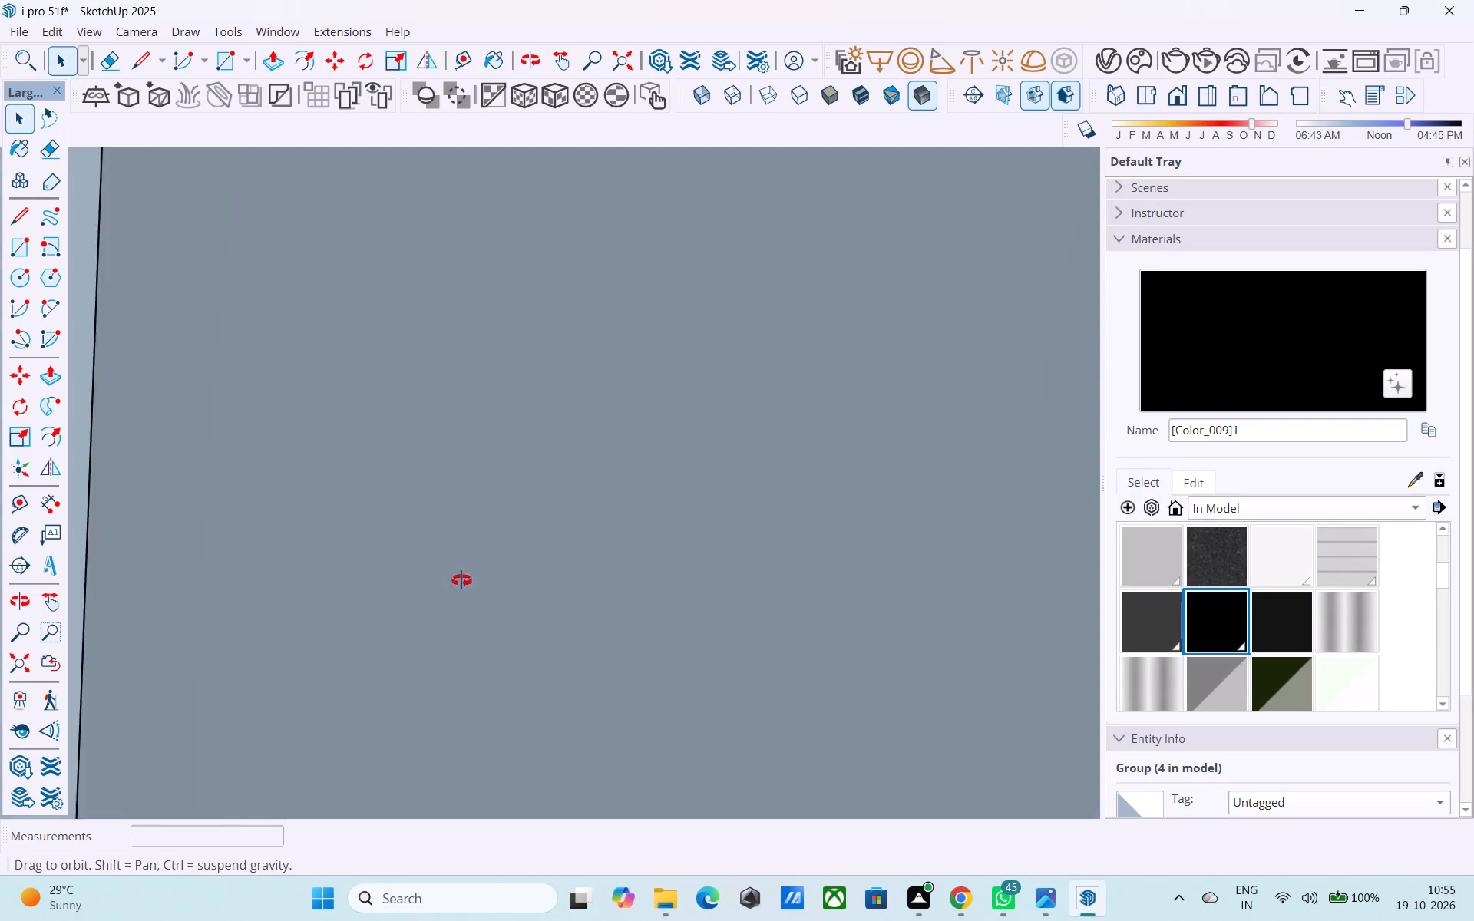
middle_drag(461, 580, 461, 580)
scroll(484, 518, down, 17)
middle_drag(1017, 490, 480, 417)
scroll(484, 420, down, 16)
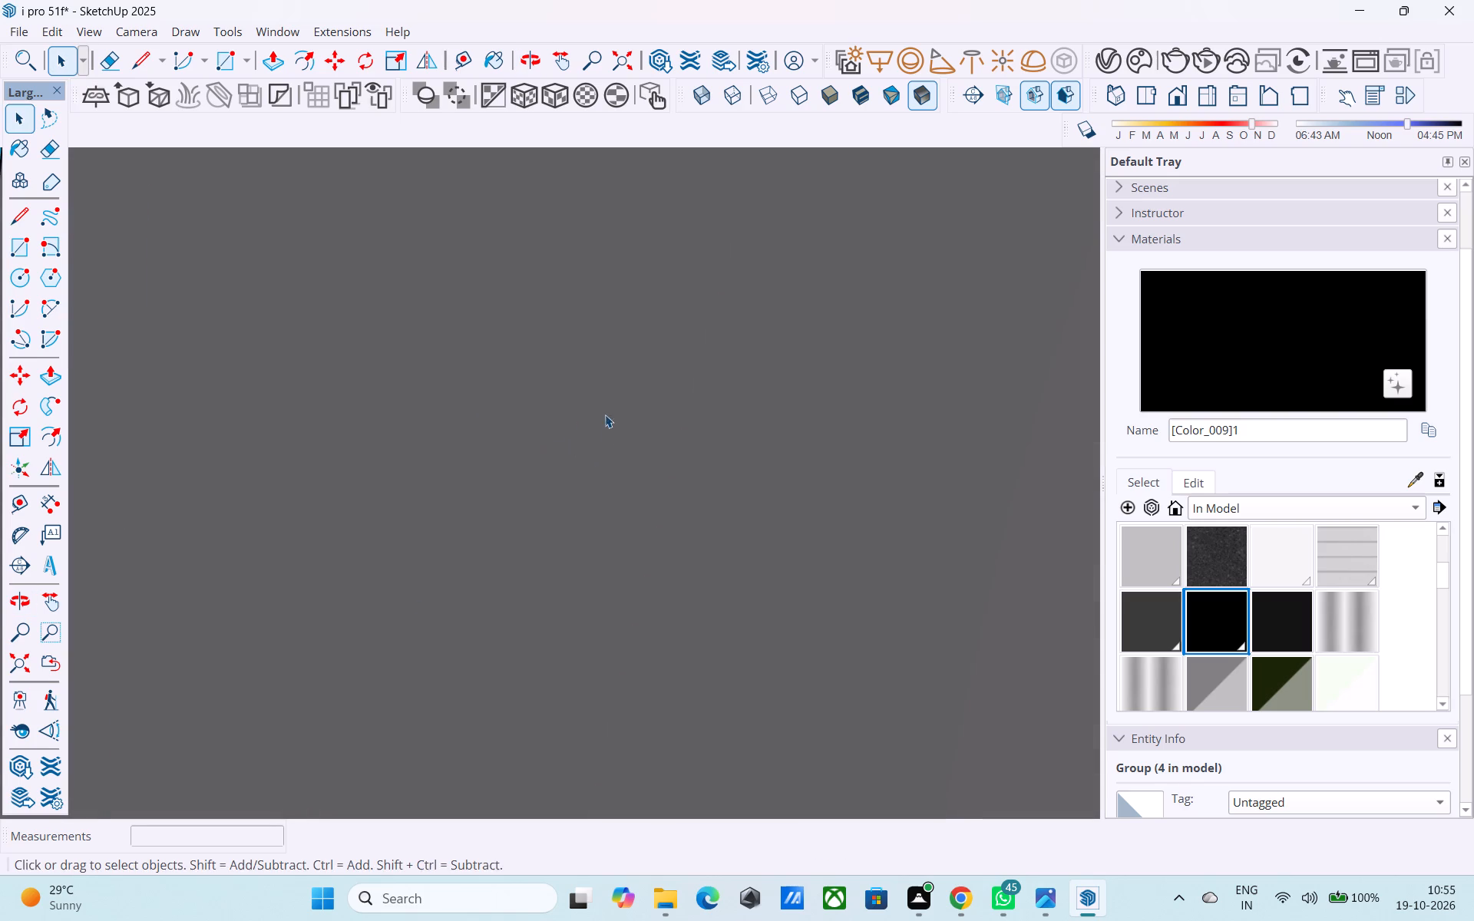
scroll(605, 414, down, 3)
middle_drag(234, 637, 905, 434)
scroll(716, 437, down, 14)
middle_drag(780, 451, 710, 502)
scroll(742, 467, down, 13)
middle_drag(758, 295, 748, 353)
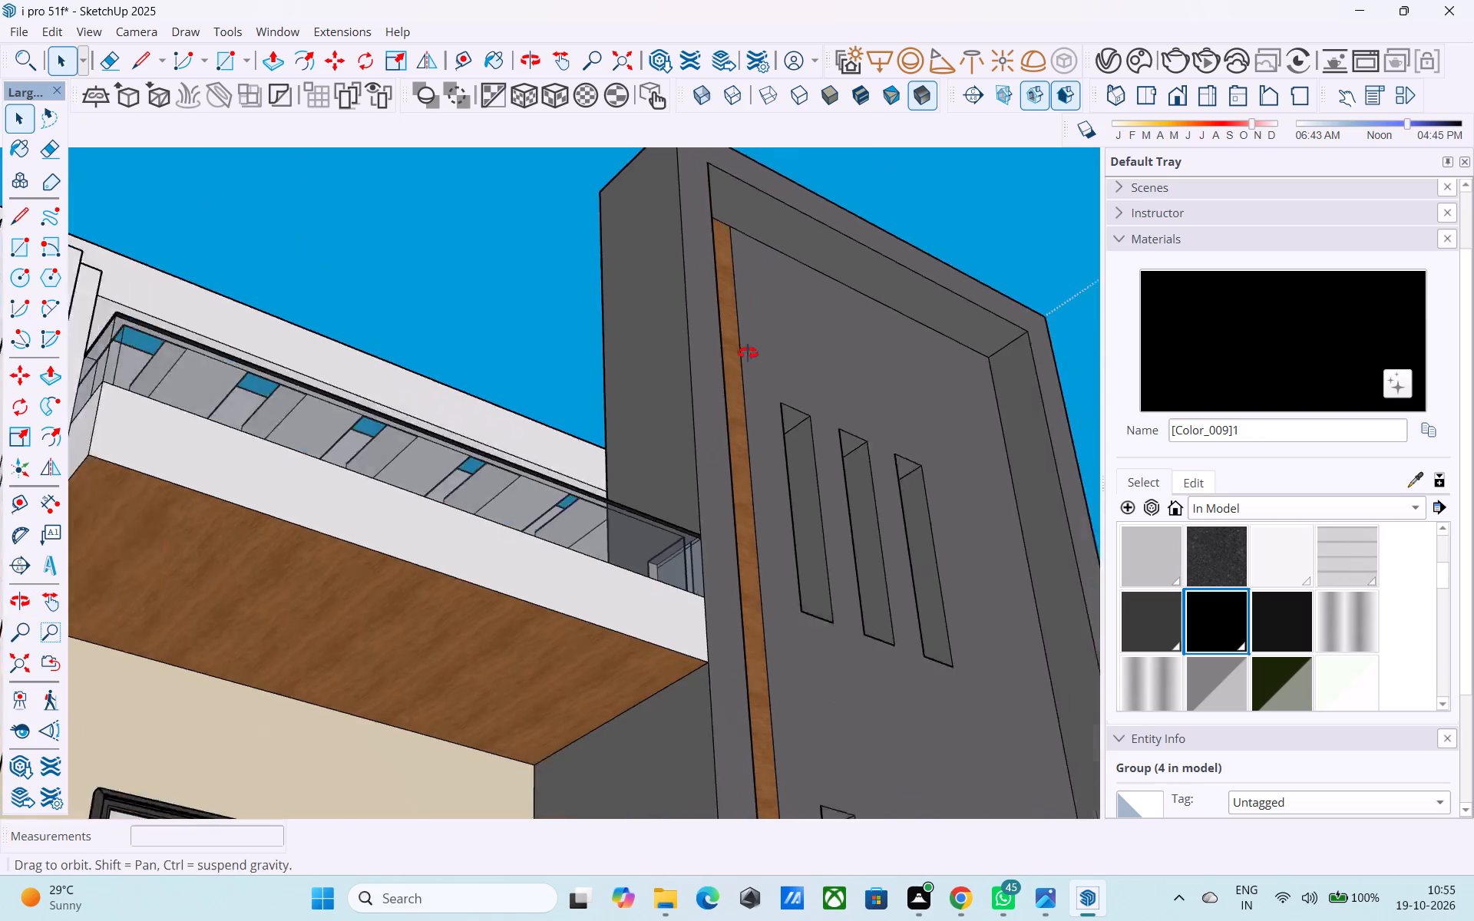
middle_drag(748, 353, 742, 477)
scroll(731, 514, down, 5)
scroll(703, 379, down, 14)
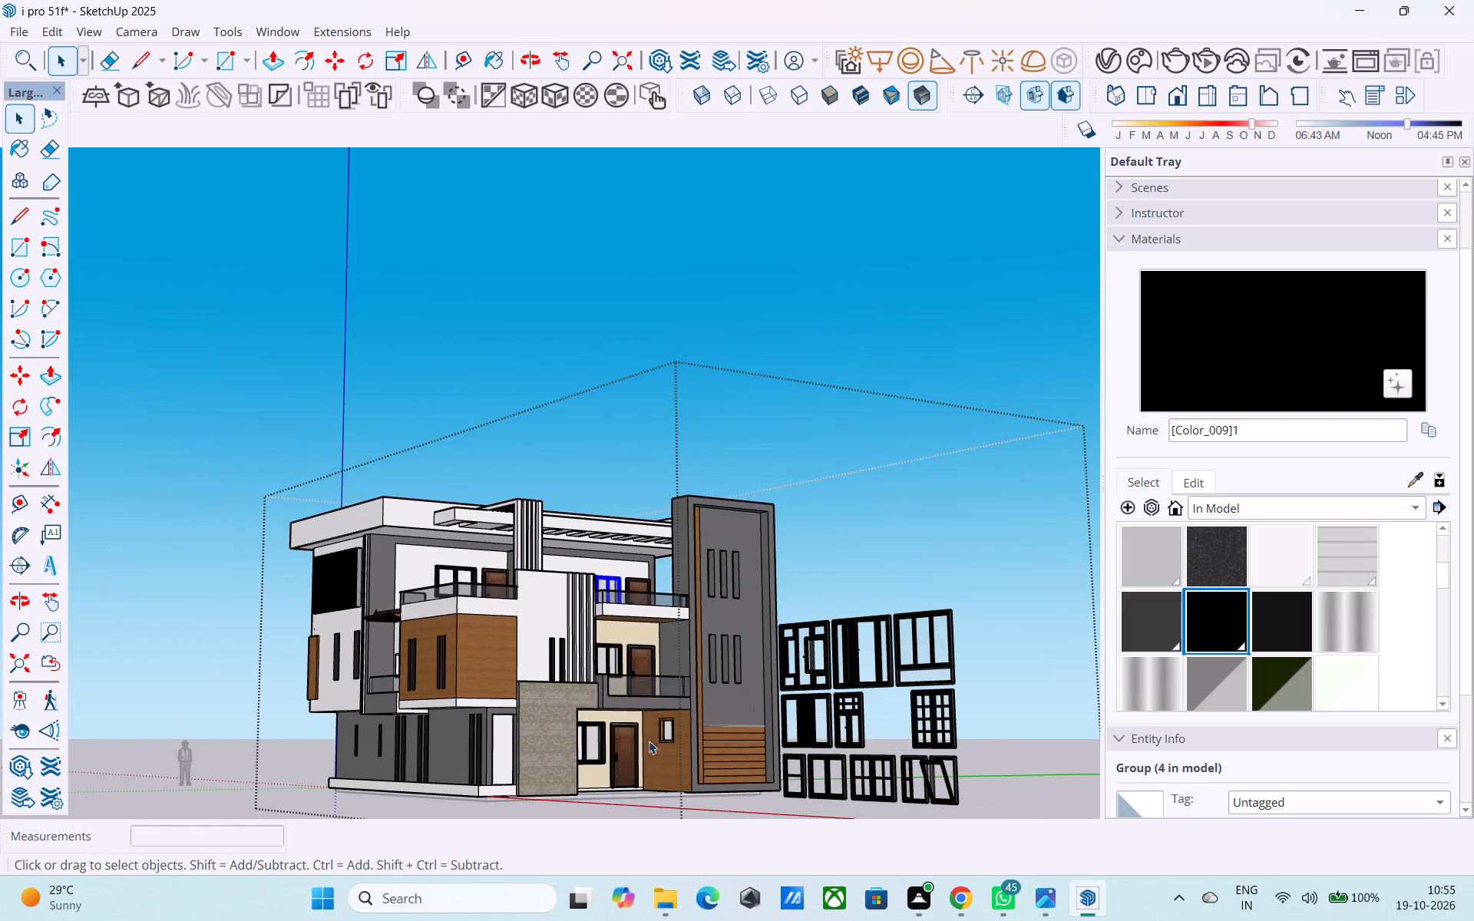
middle_drag(784, 548, 668, 674)
Deselect the window and save the model, purging unused items.
click(593, 286)
key(ctrl+s)
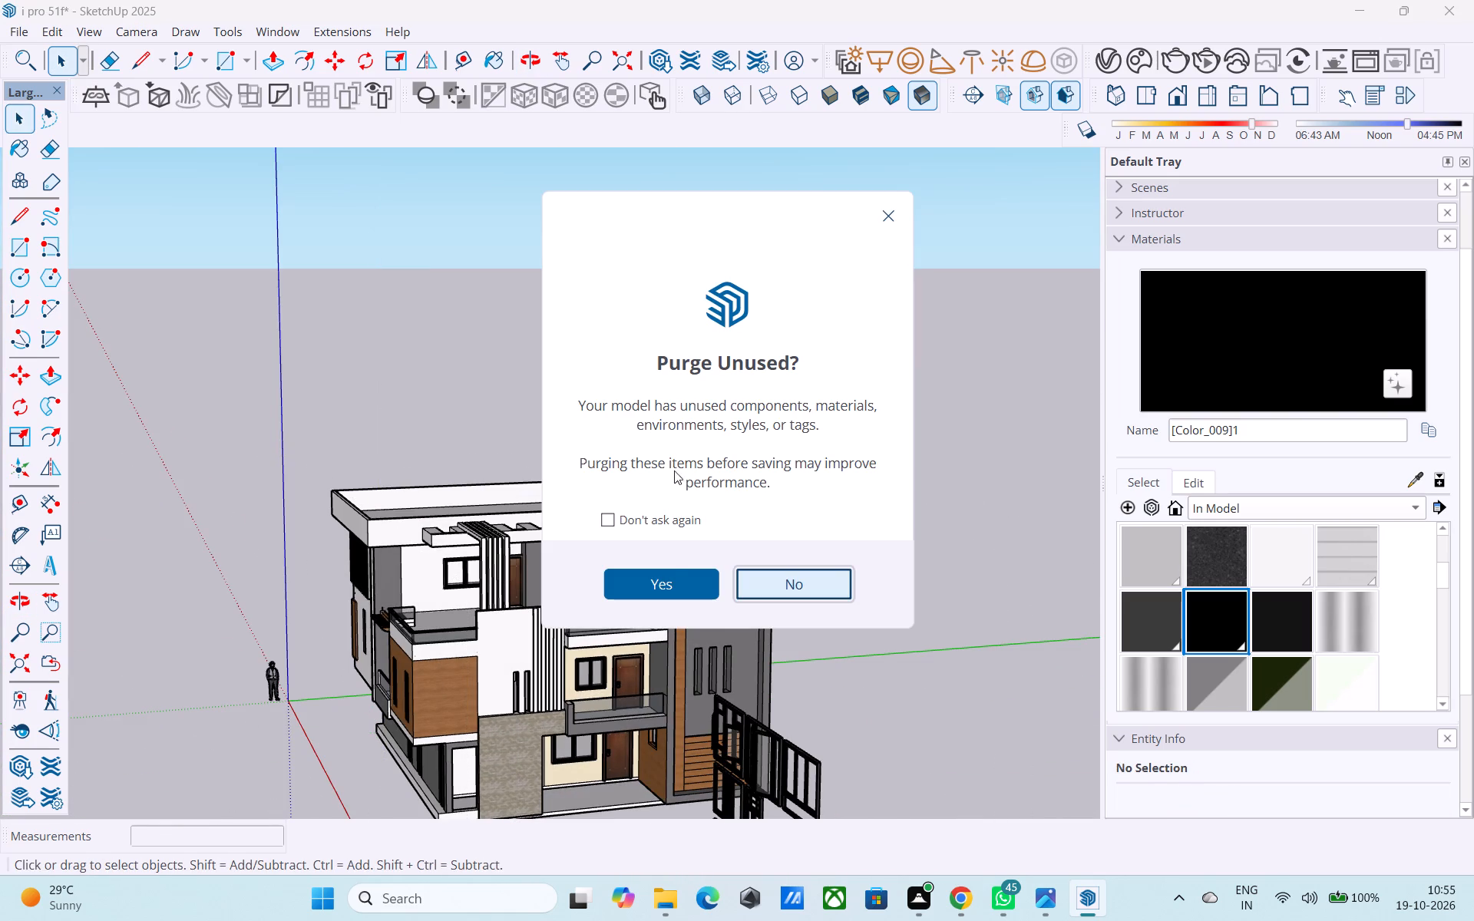
click(669, 574)
Delete all the spare windows standing beside the house from inside the house group.
shift+middle_drag(673, 563, 676, 437)
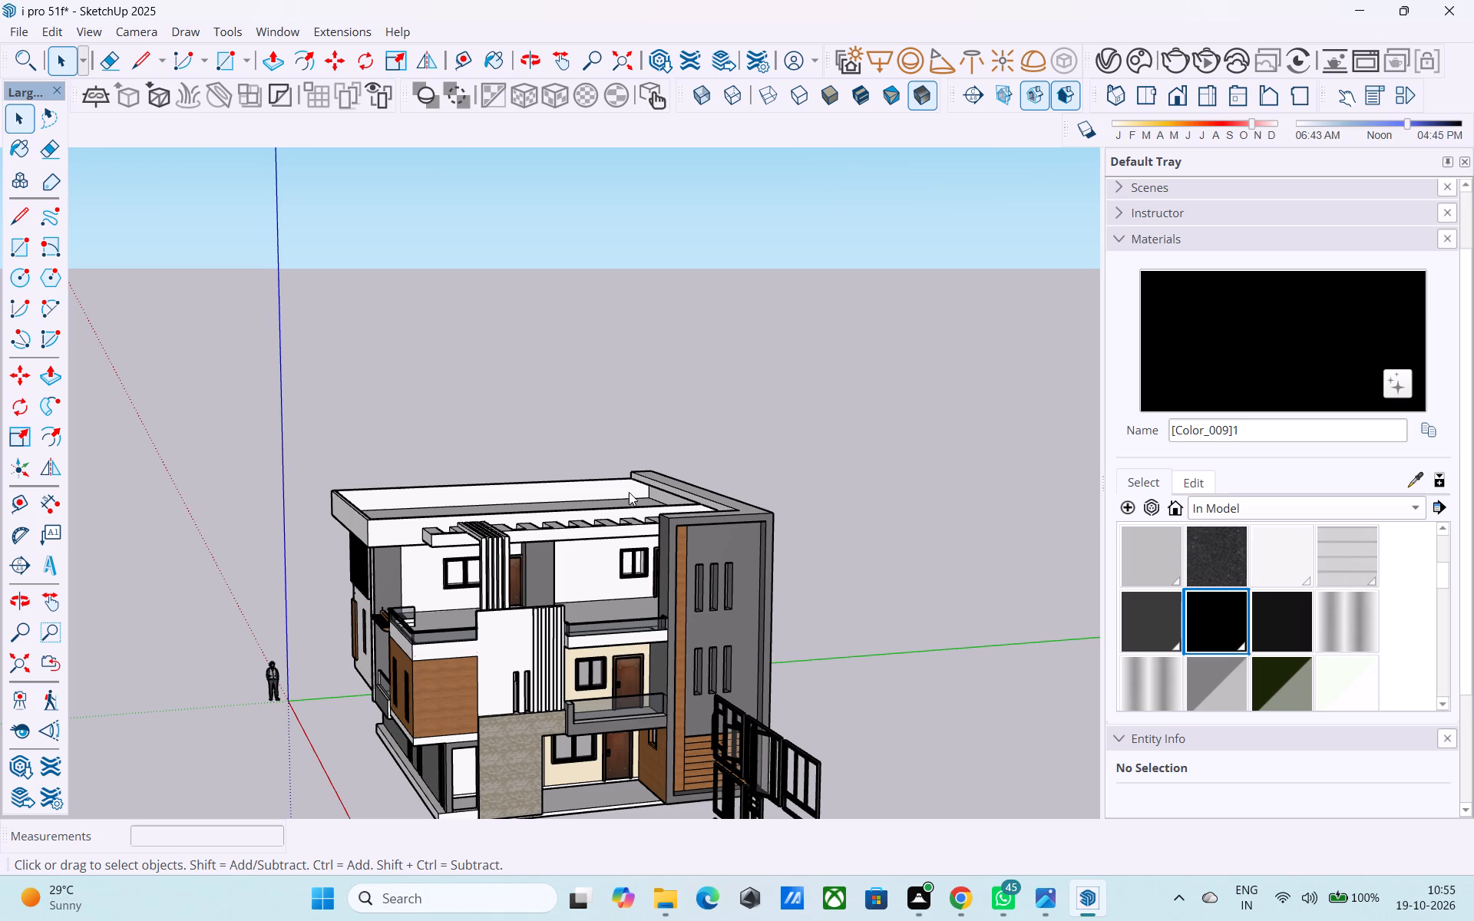
shift+middle_drag(629, 492, 654, 352)
middle_drag(643, 404, 643, 400)
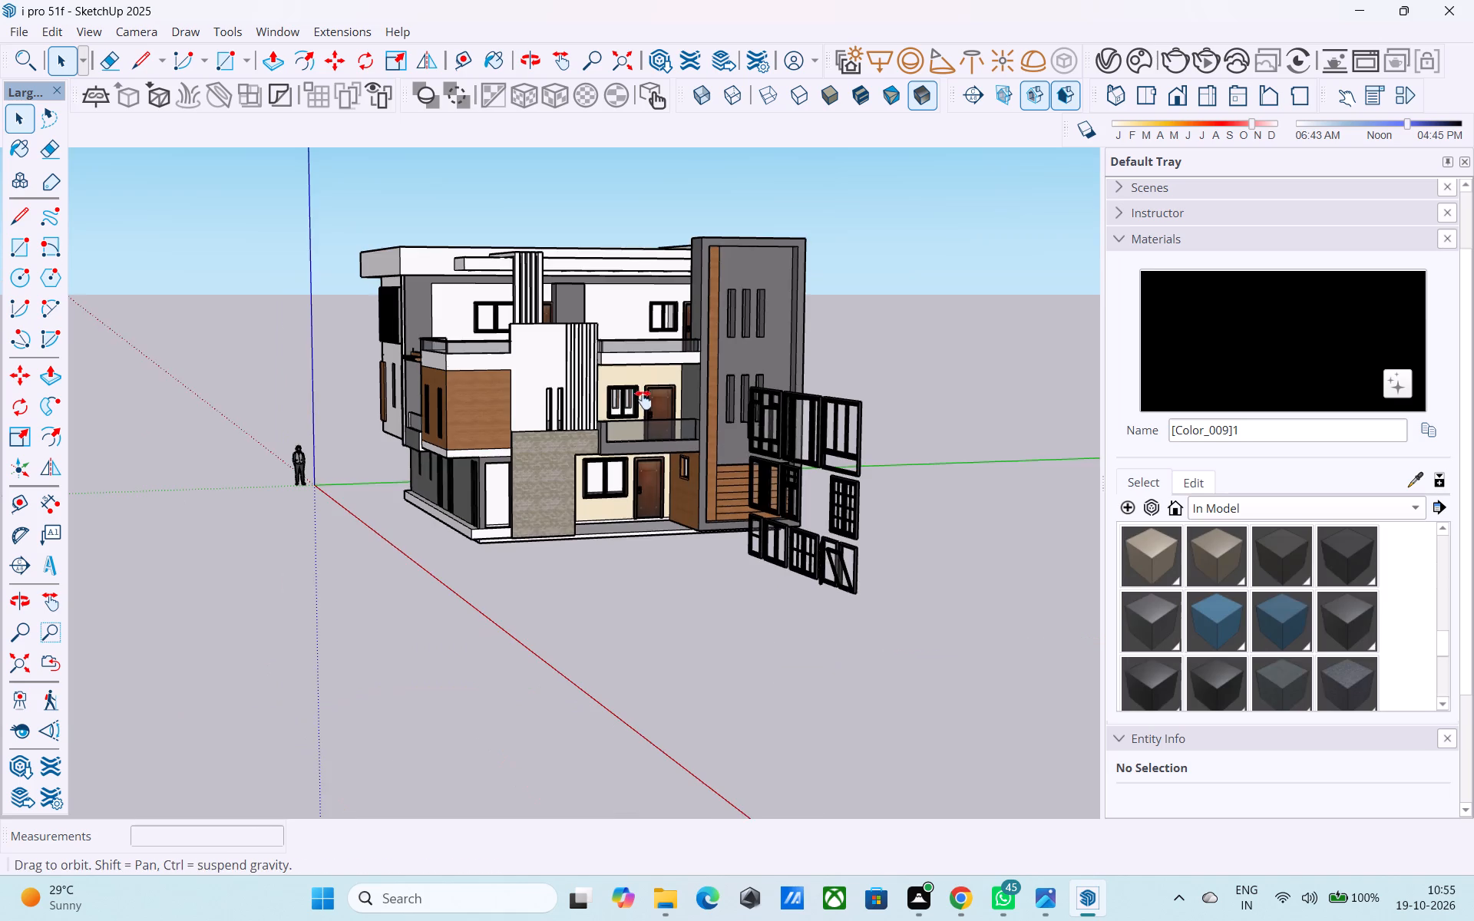
middle_drag(643, 400, 647, 374)
middle_drag(839, 429, 1076, 459)
drag(1060, 576, 944, 309)
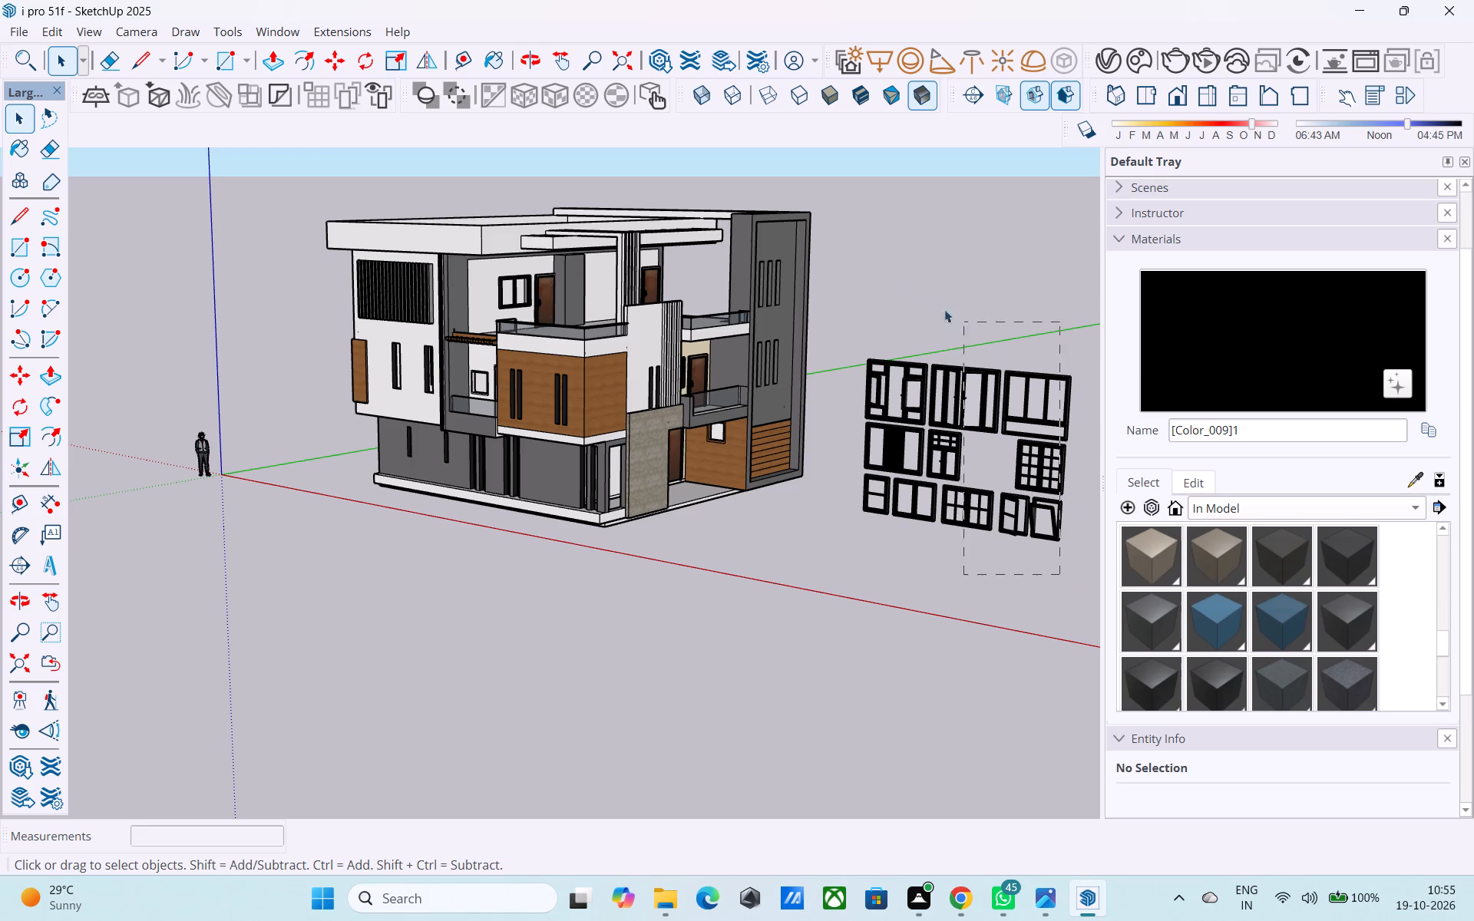
drag(944, 309, 884, 270)
double_click(650, 335)
shift+middle_drag(878, 348, 691, 295)
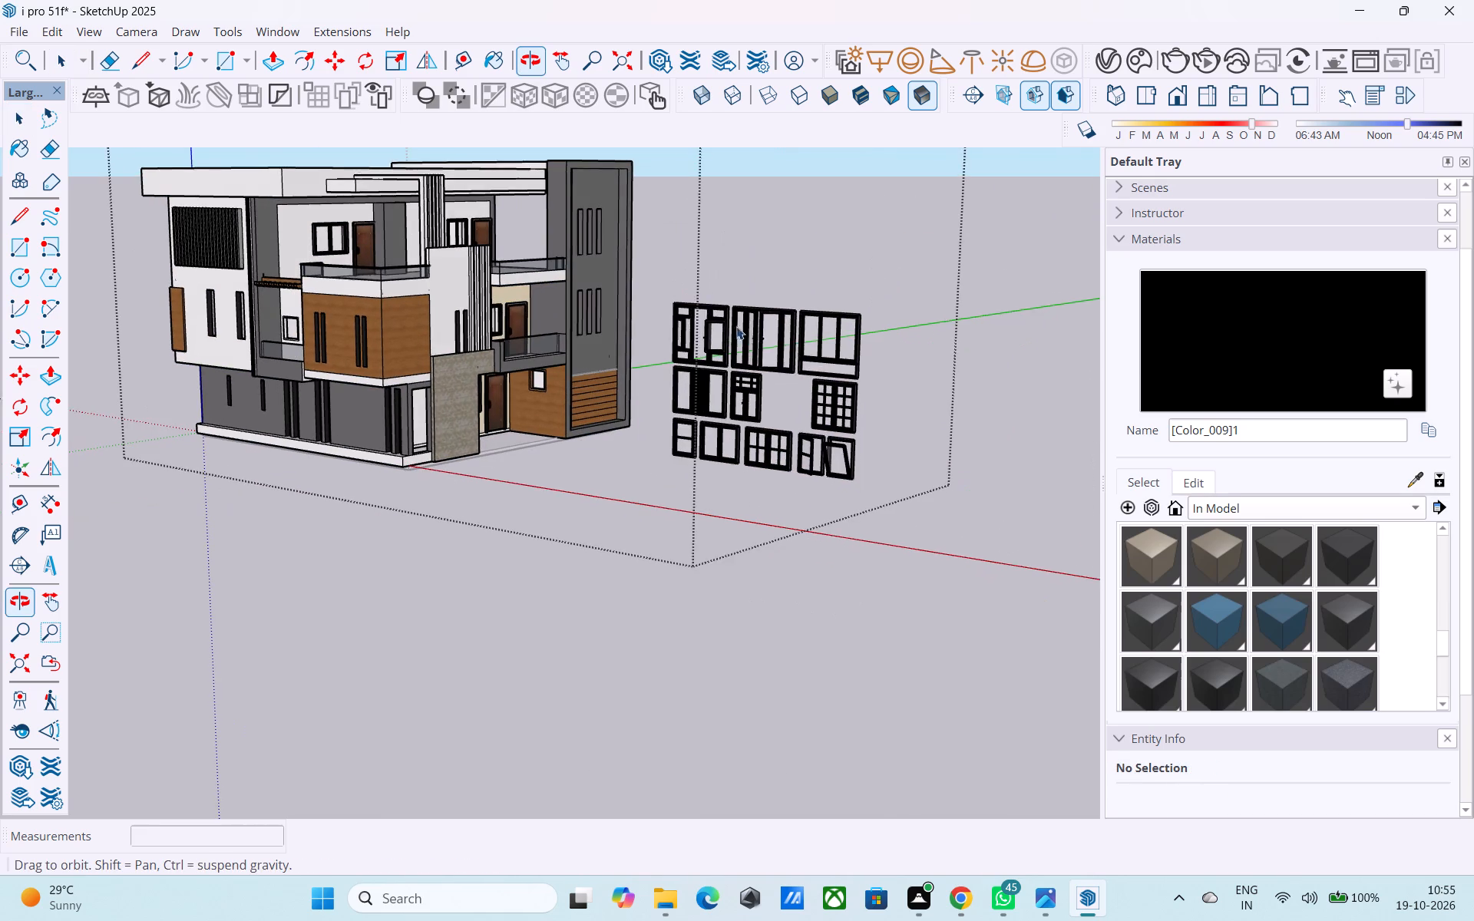
drag(896, 542, 659, 246)
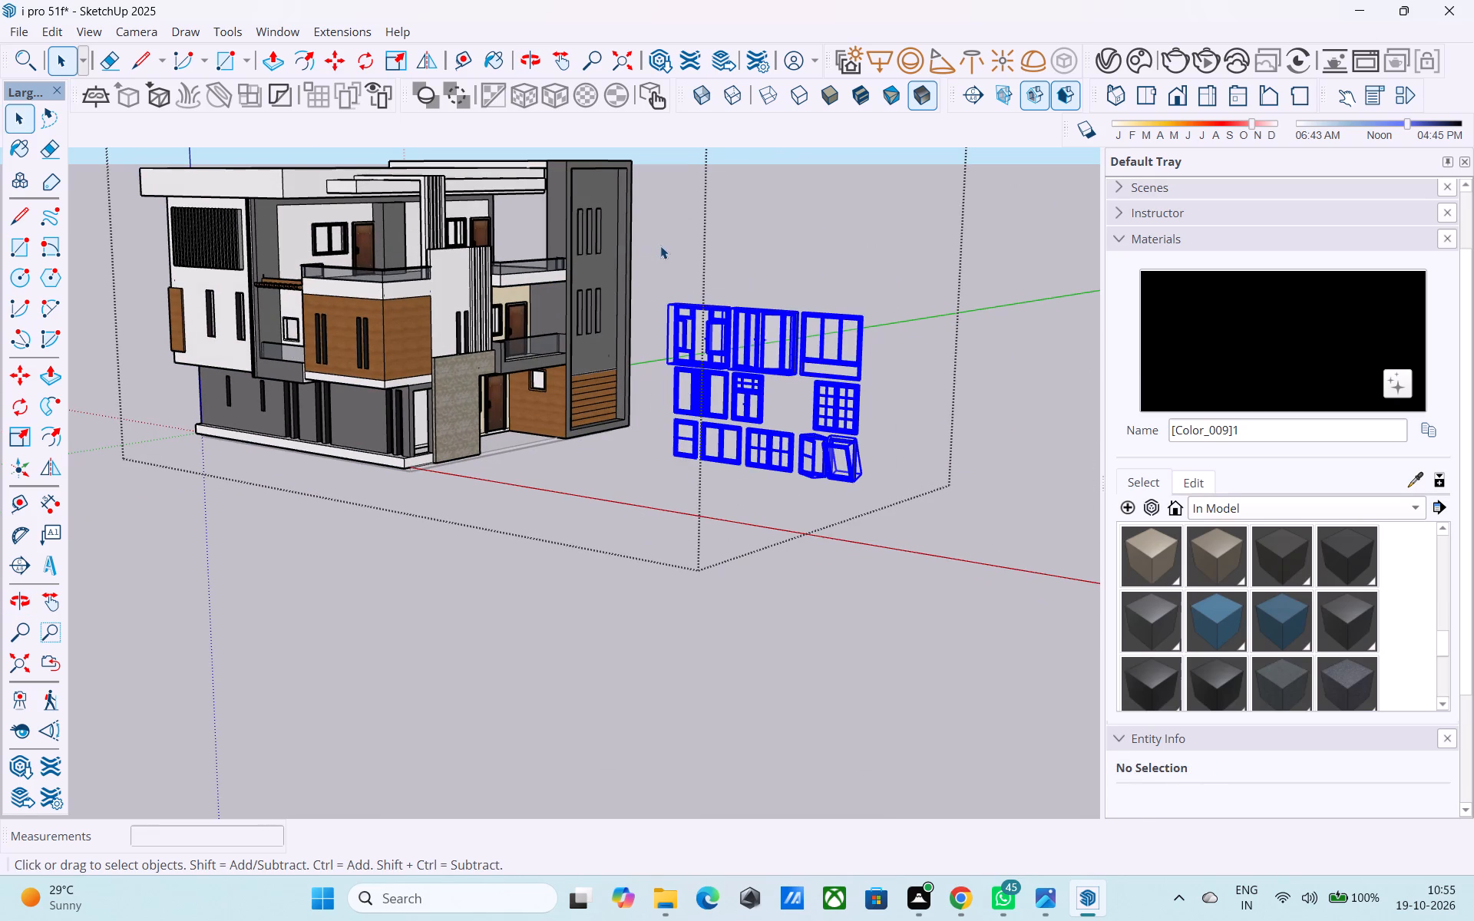
key(Delete)
Save the model, purging unused items.
middle_drag(659, 246, 348, 306)
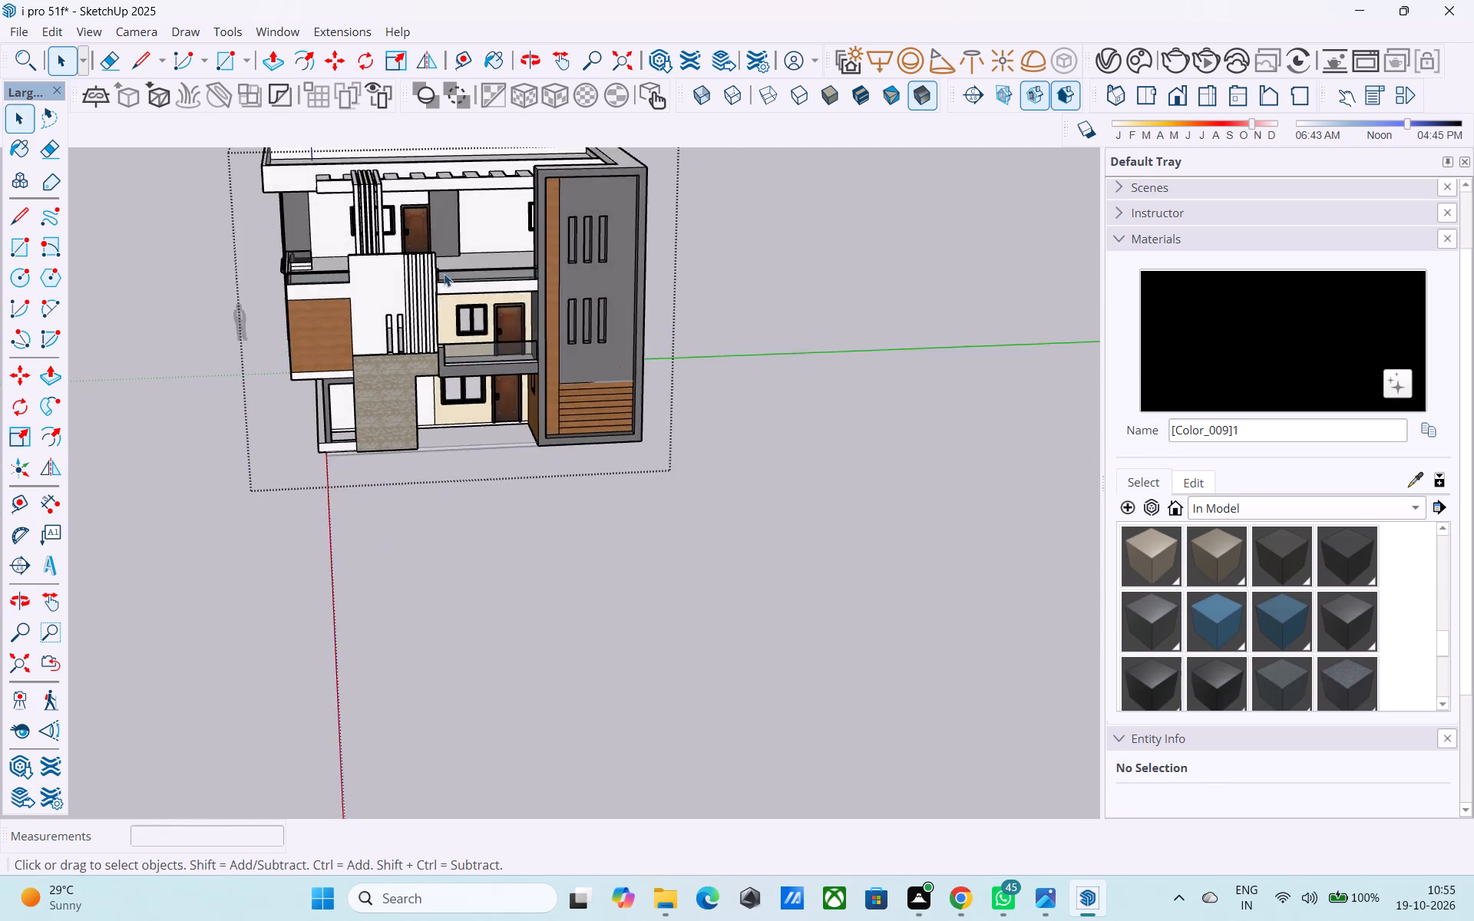
scroll(445, 269, up, 4)
shift+middle_drag(482, 256, 589, 378)
key(ctrl+s)
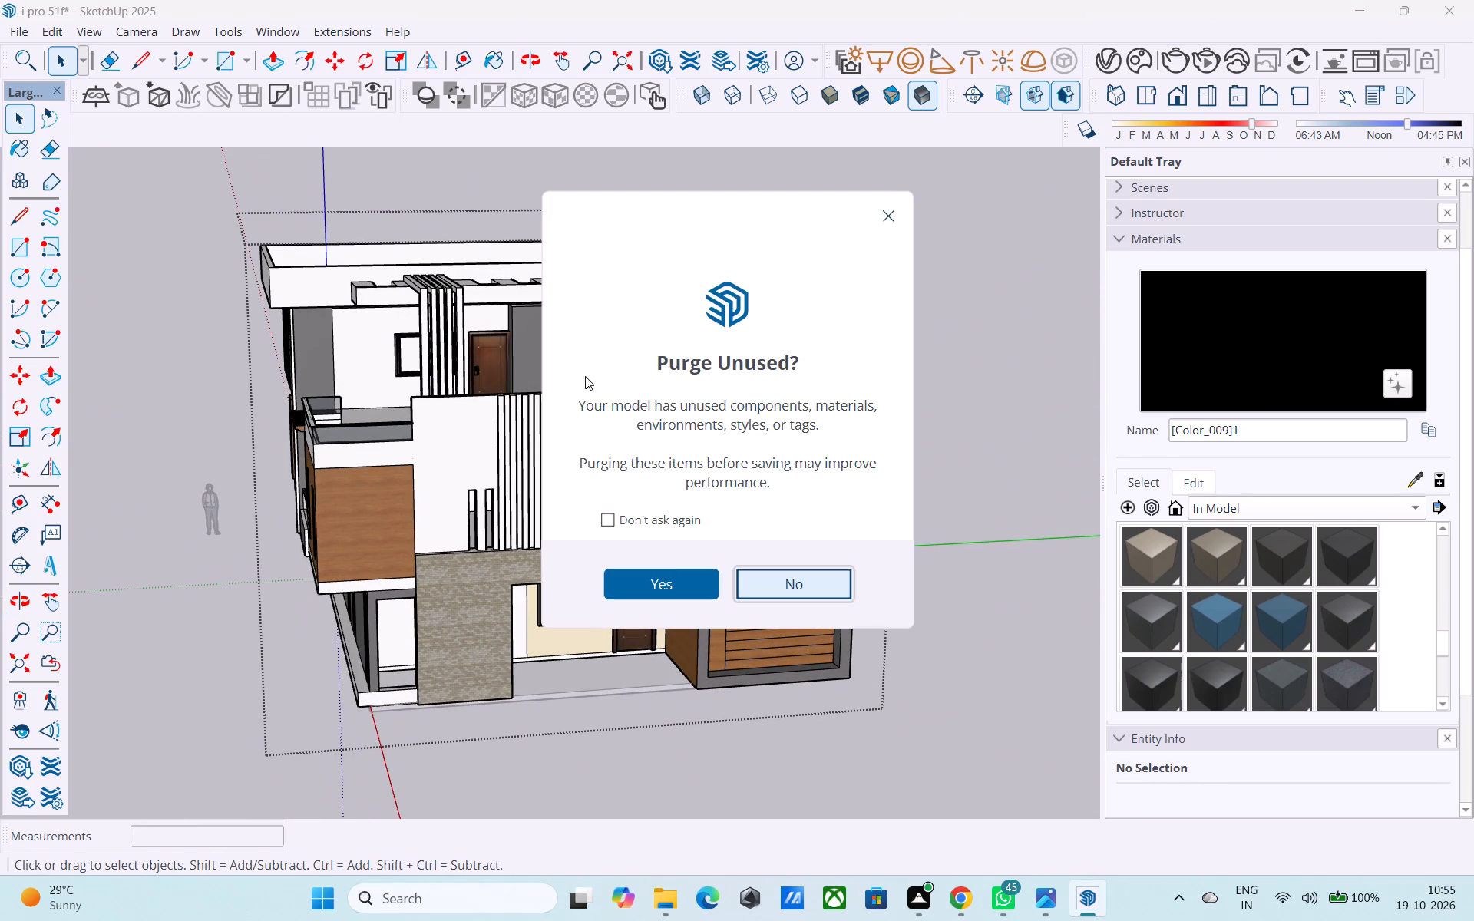
click(670, 599)
key(ctrl+s)
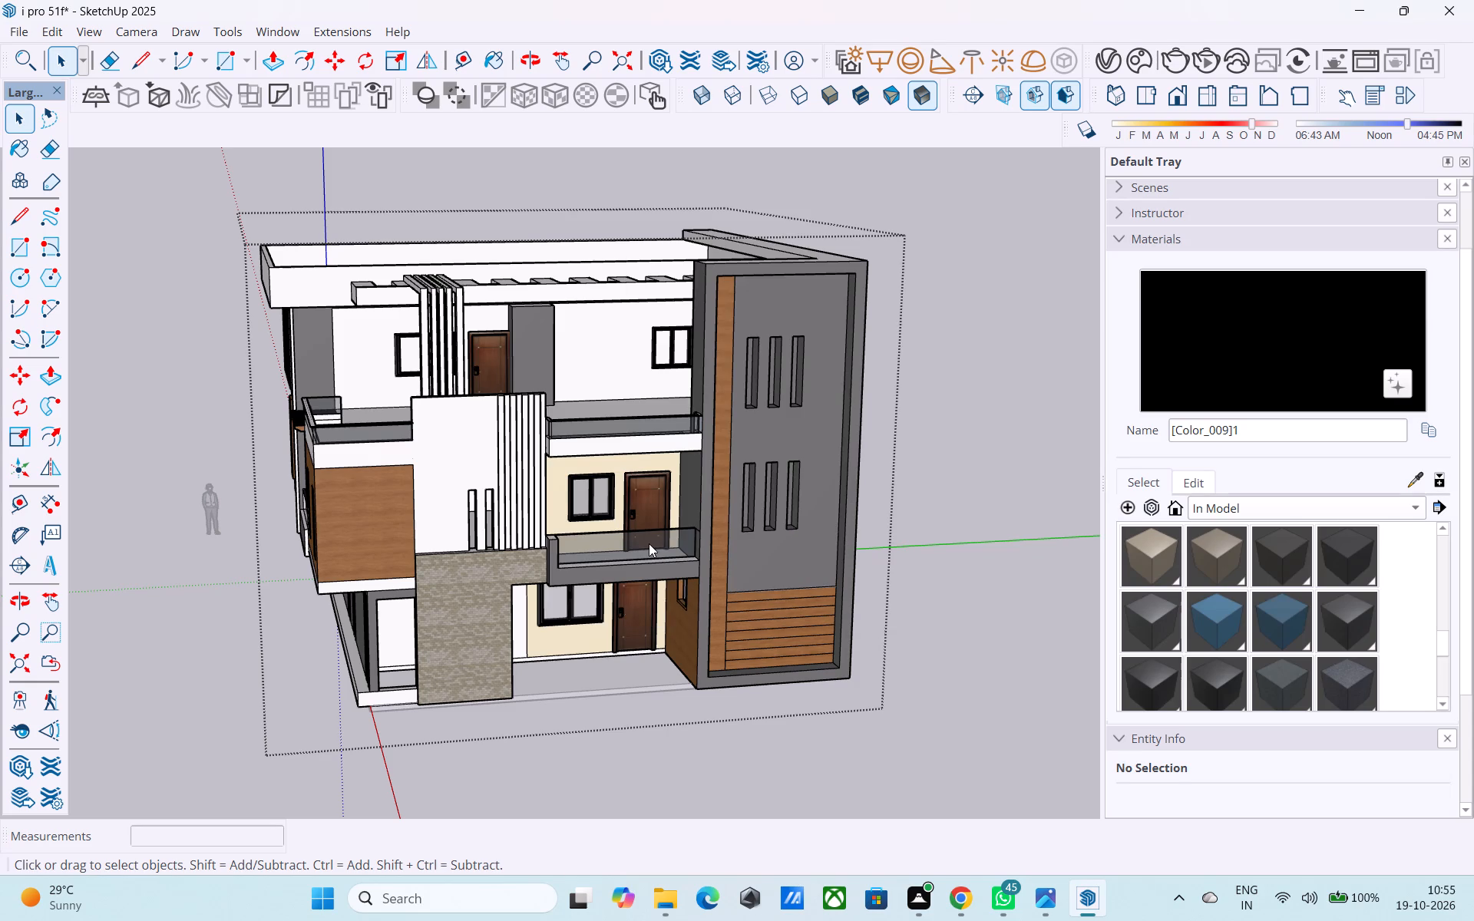
Examine the house's exterior from the front, the corner and a low viewpoint.
middle_drag(540, 488, 593, 453)
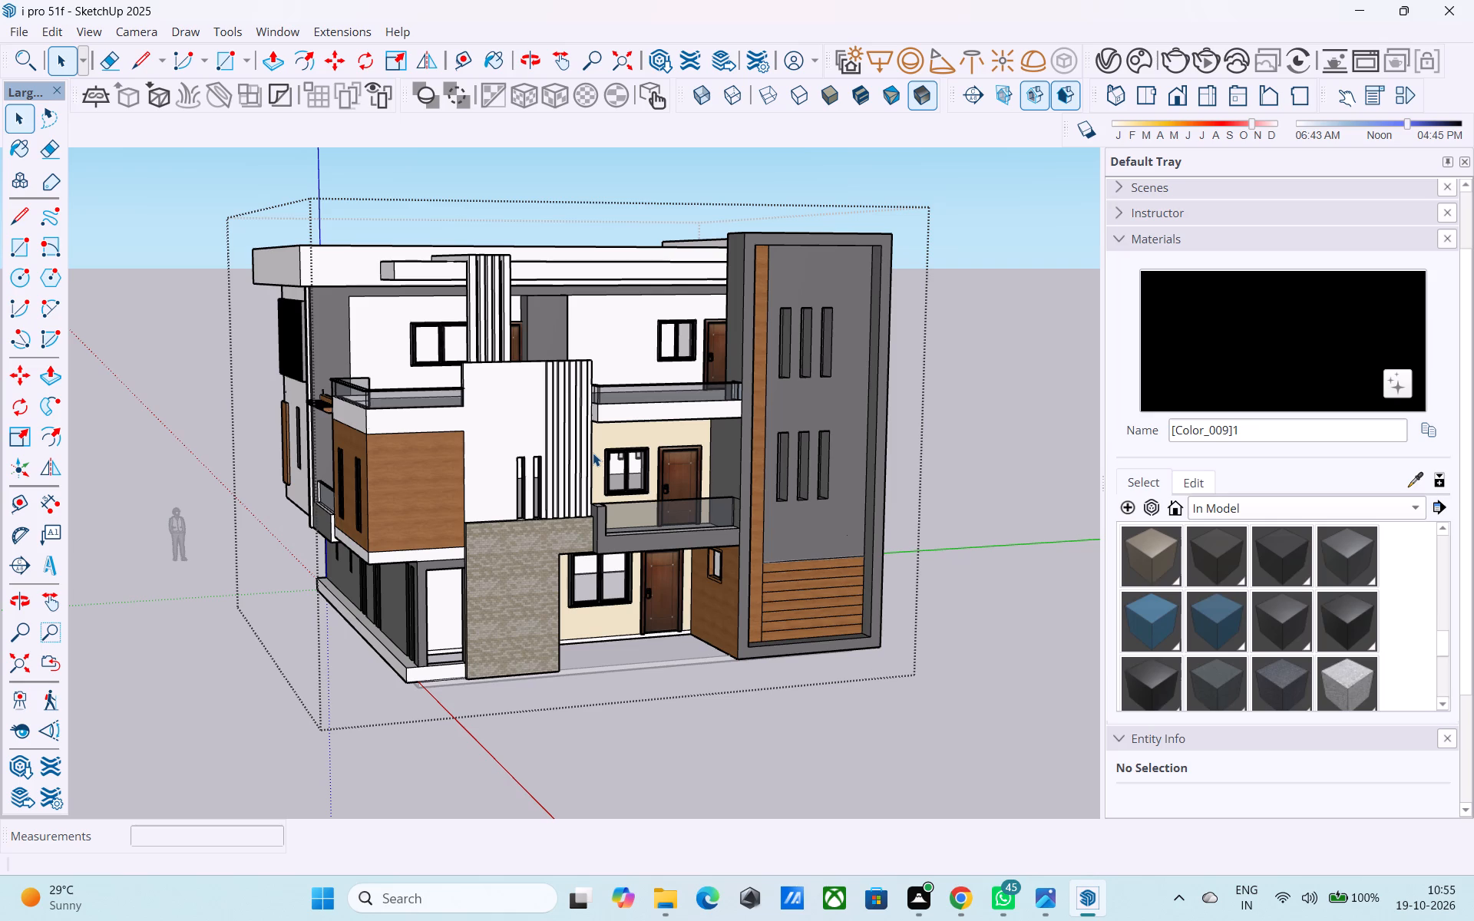
middle_drag(570, 459, 771, 427)
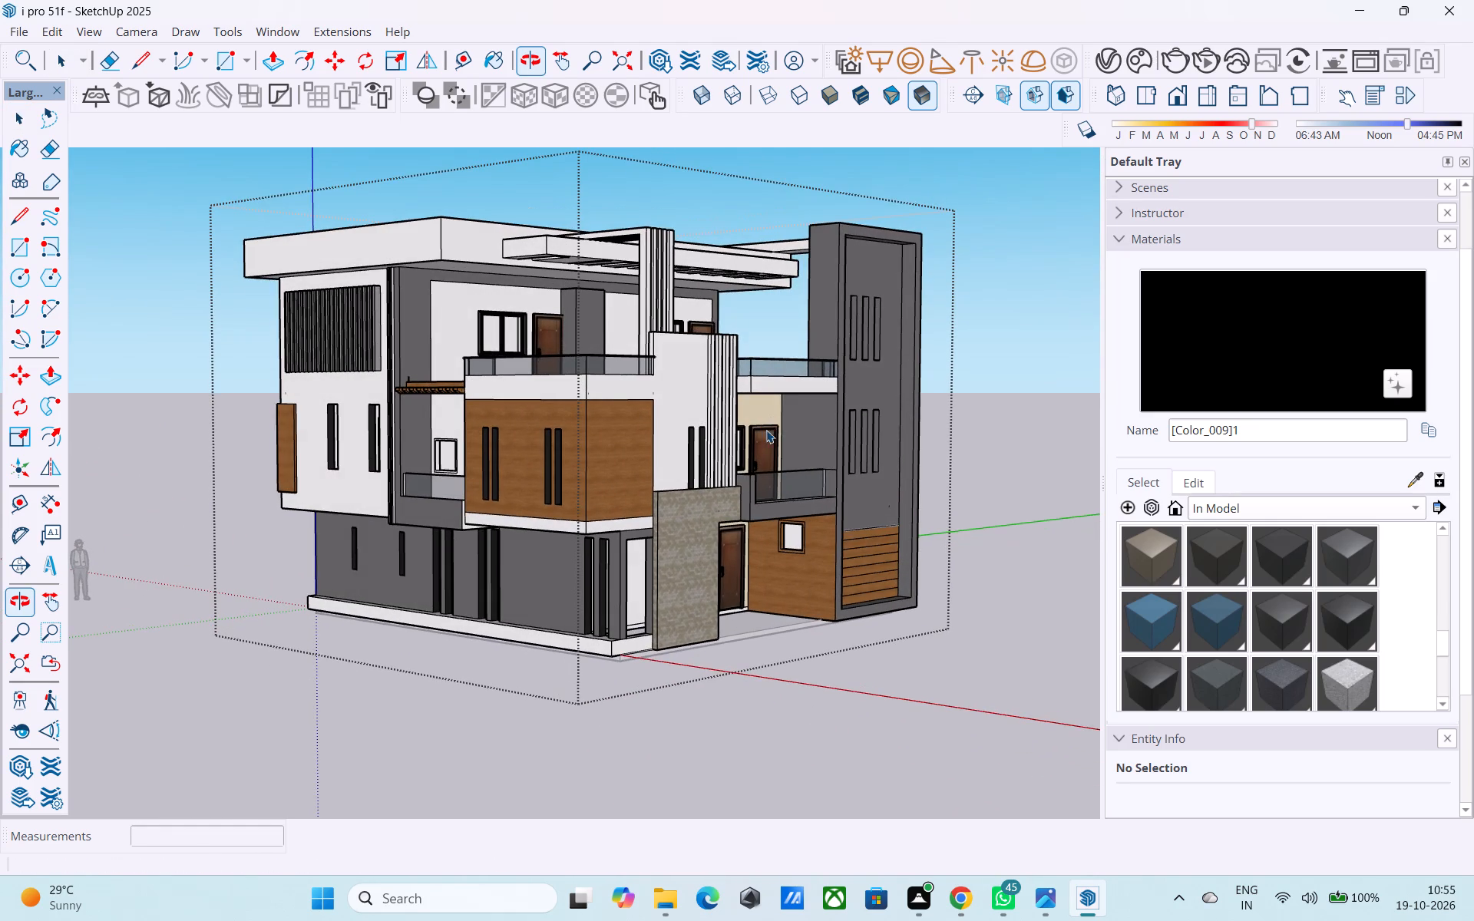
scroll(647, 483, up, 1)
middle_drag(646, 484, 649, 473)
scroll(649, 473, up, 1)
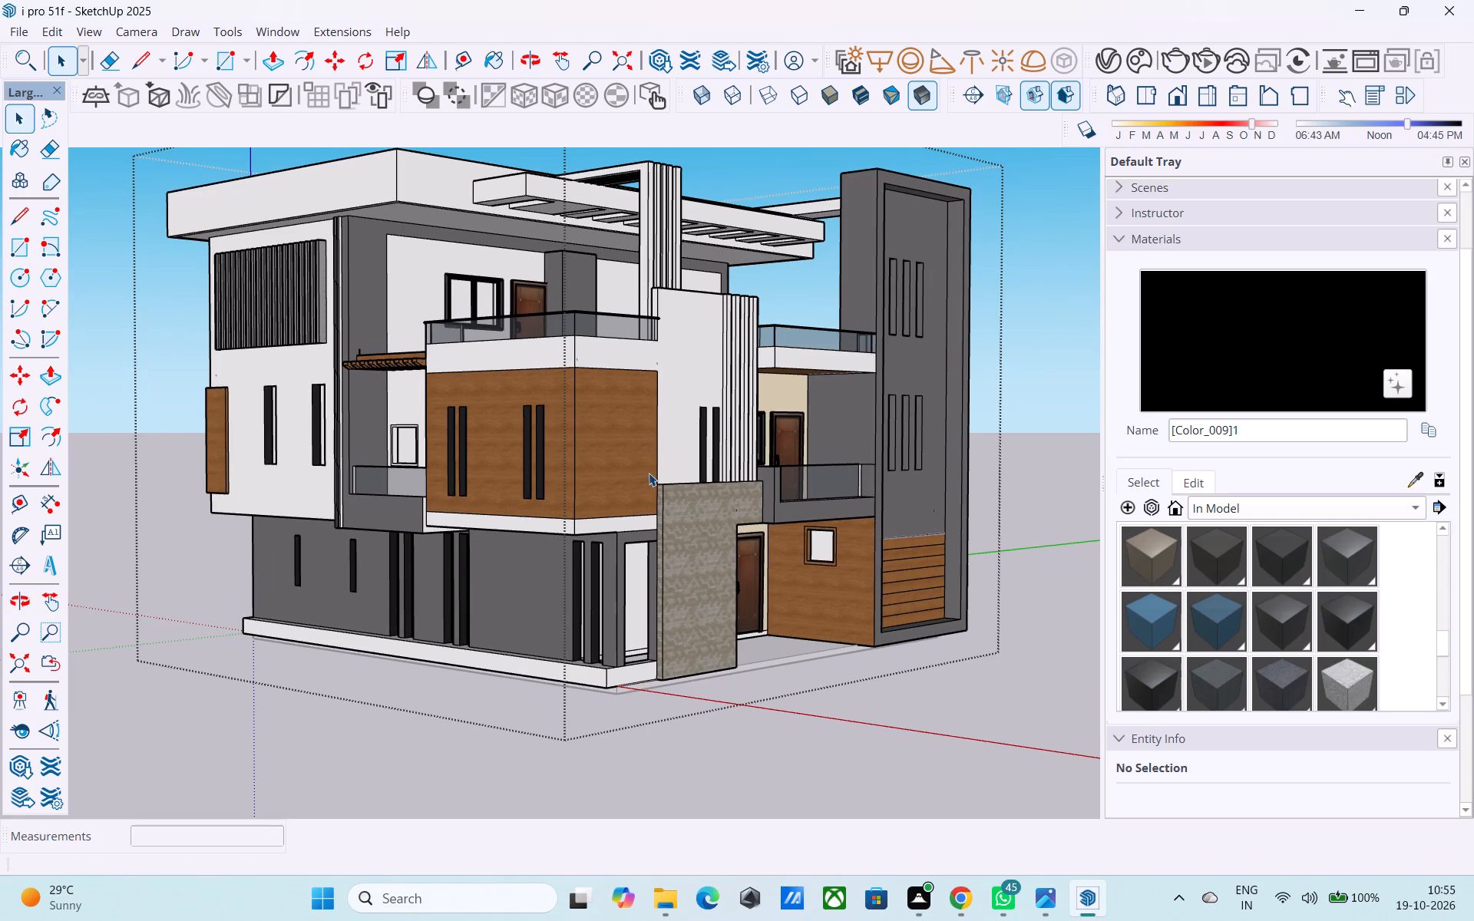
middle_drag(649, 473, 645, 417)
shift+middle_drag(644, 417, 725, 521)
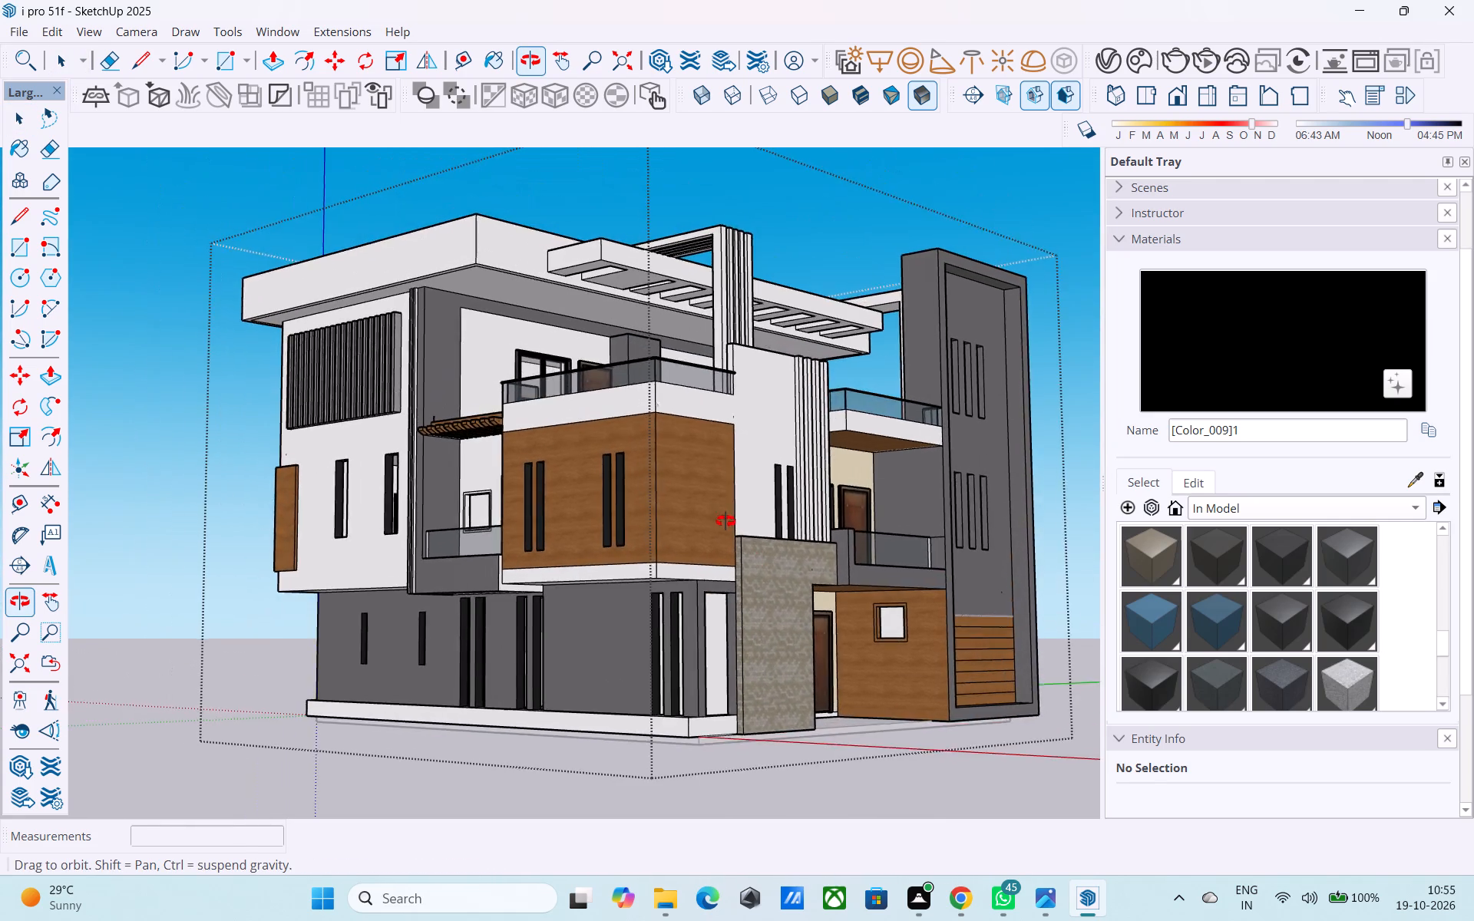
shift+middle_drag(725, 521, 701, 503)
shift+middle_drag(701, 503, 716, 513)
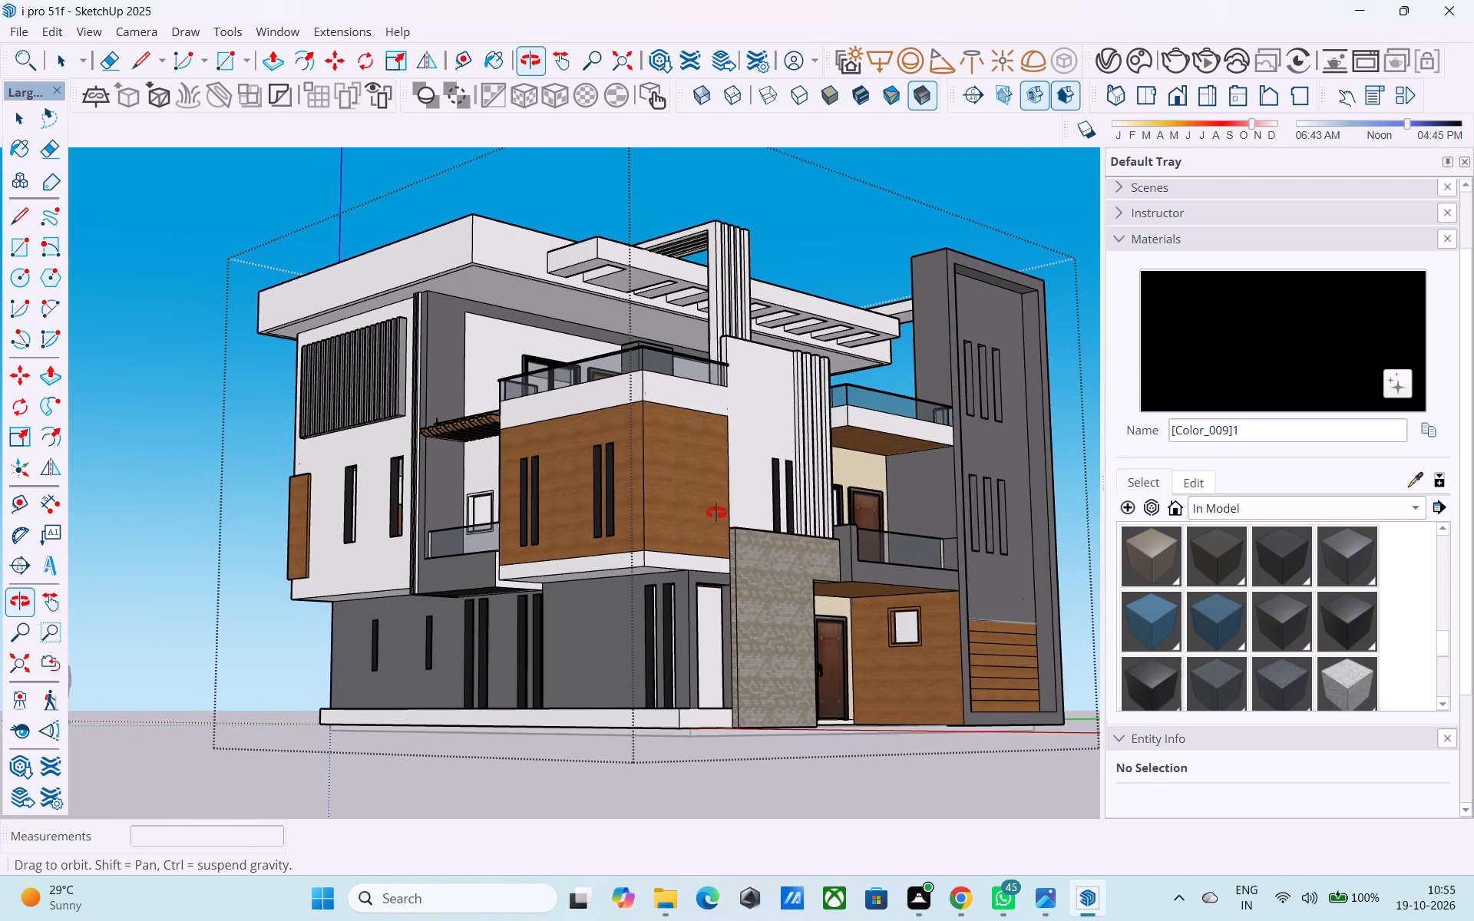
shift+middle_drag(716, 513, 688, 487)
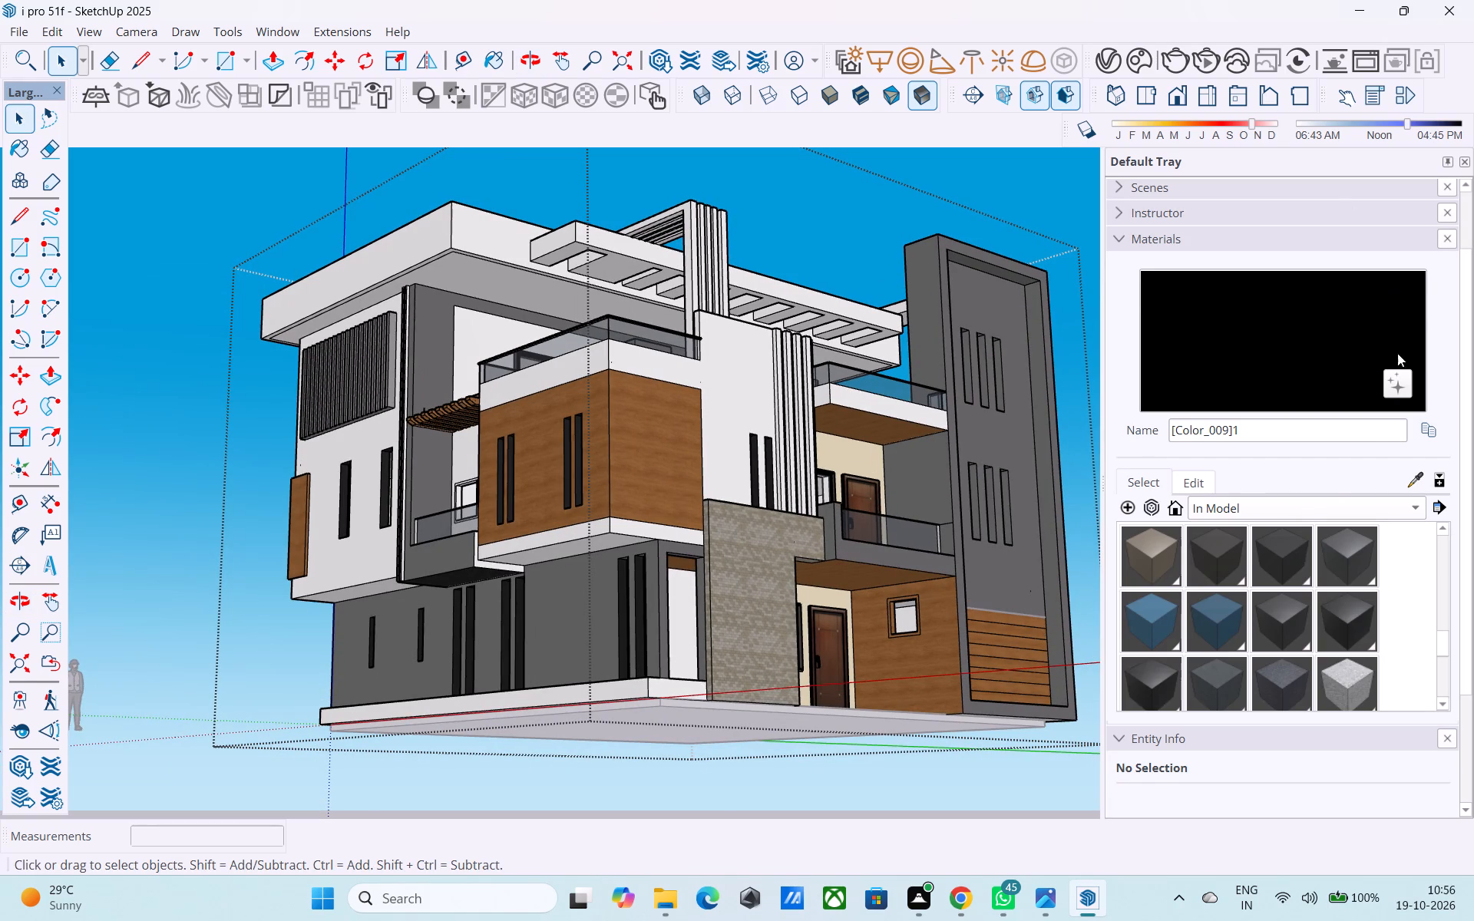
Paint the white band of the top-floor balcony beside the vertical fins with the Default material.
click(1203, 513)
click(1208, 503)
click(1167, 540)
click(877, 427)
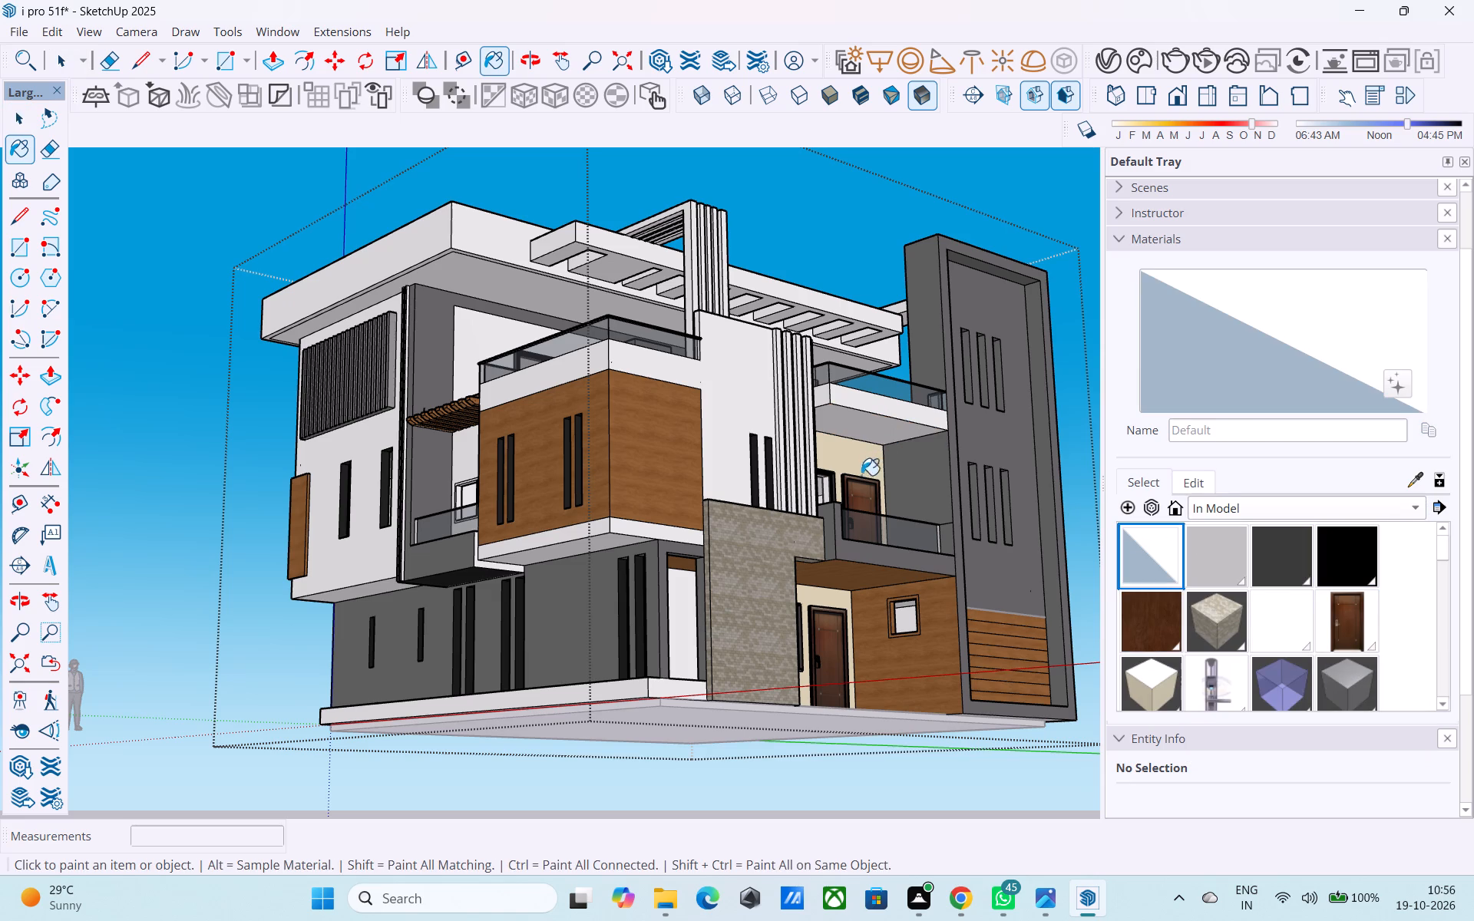
key(space)
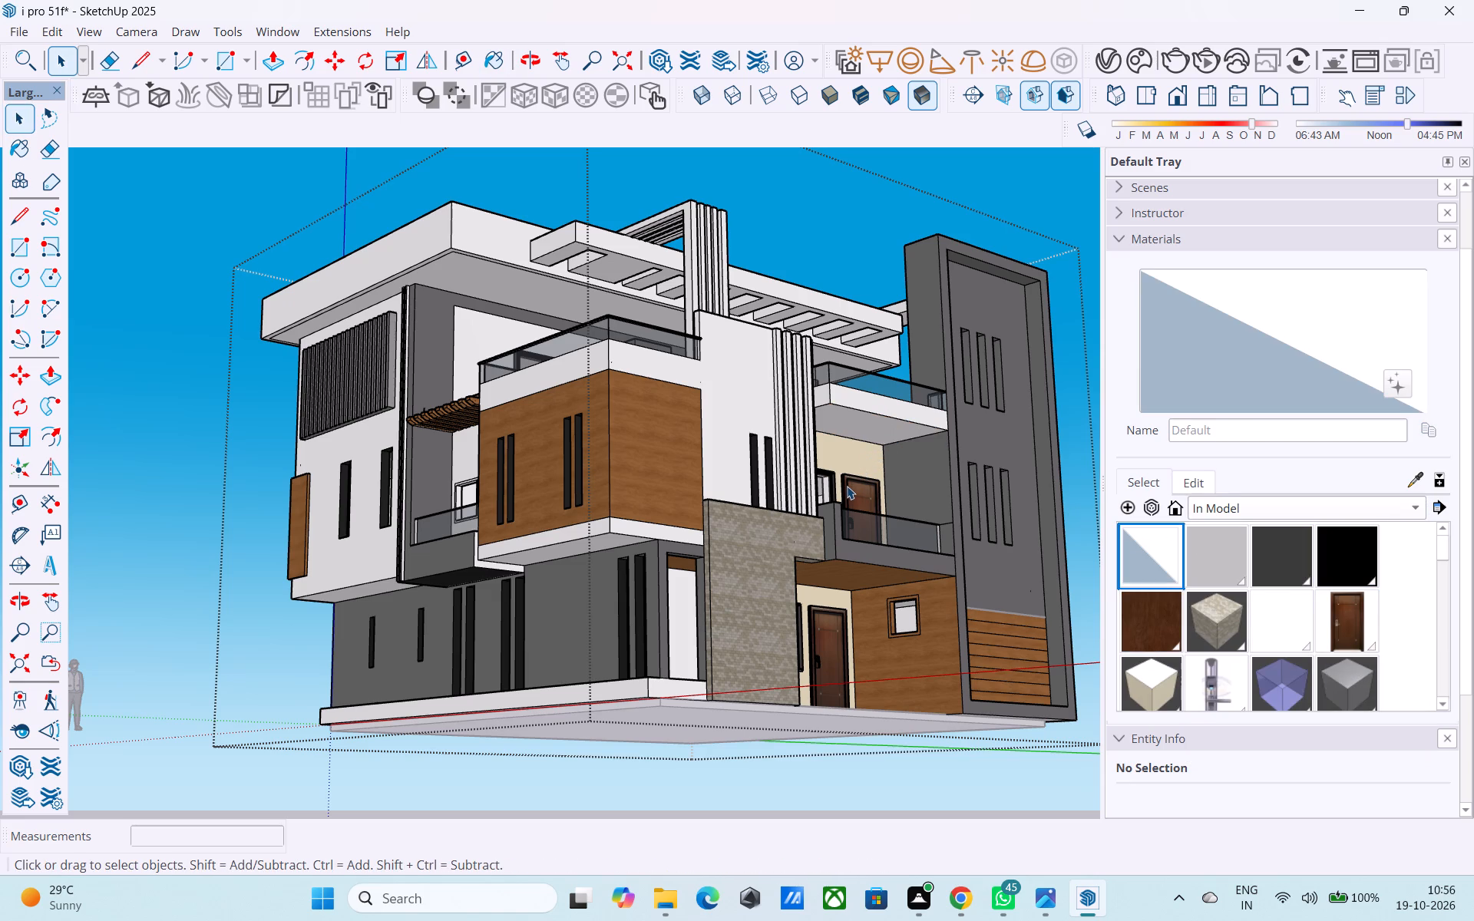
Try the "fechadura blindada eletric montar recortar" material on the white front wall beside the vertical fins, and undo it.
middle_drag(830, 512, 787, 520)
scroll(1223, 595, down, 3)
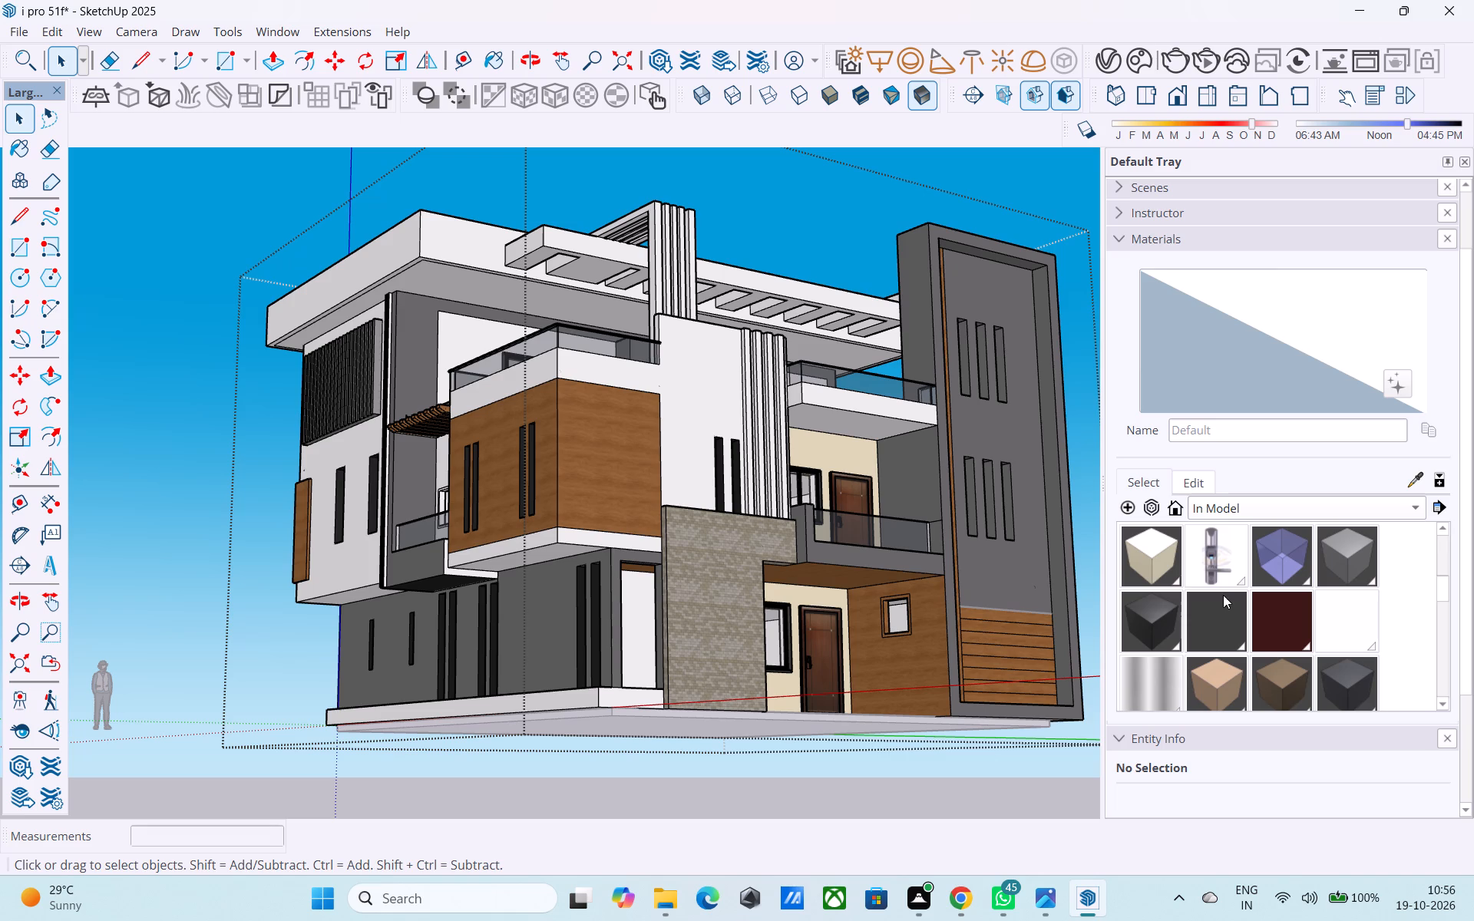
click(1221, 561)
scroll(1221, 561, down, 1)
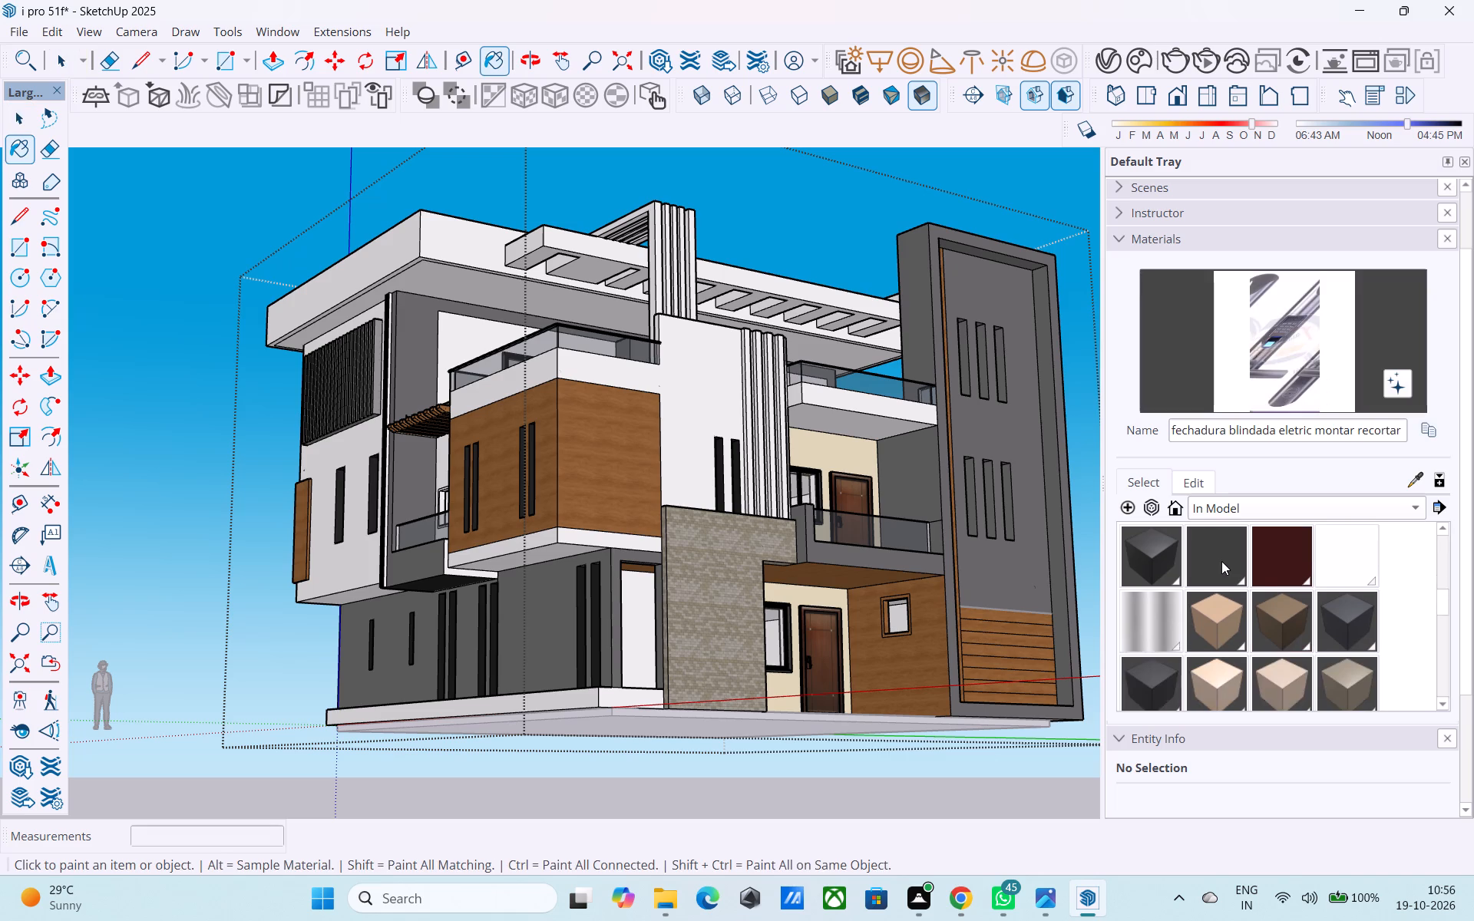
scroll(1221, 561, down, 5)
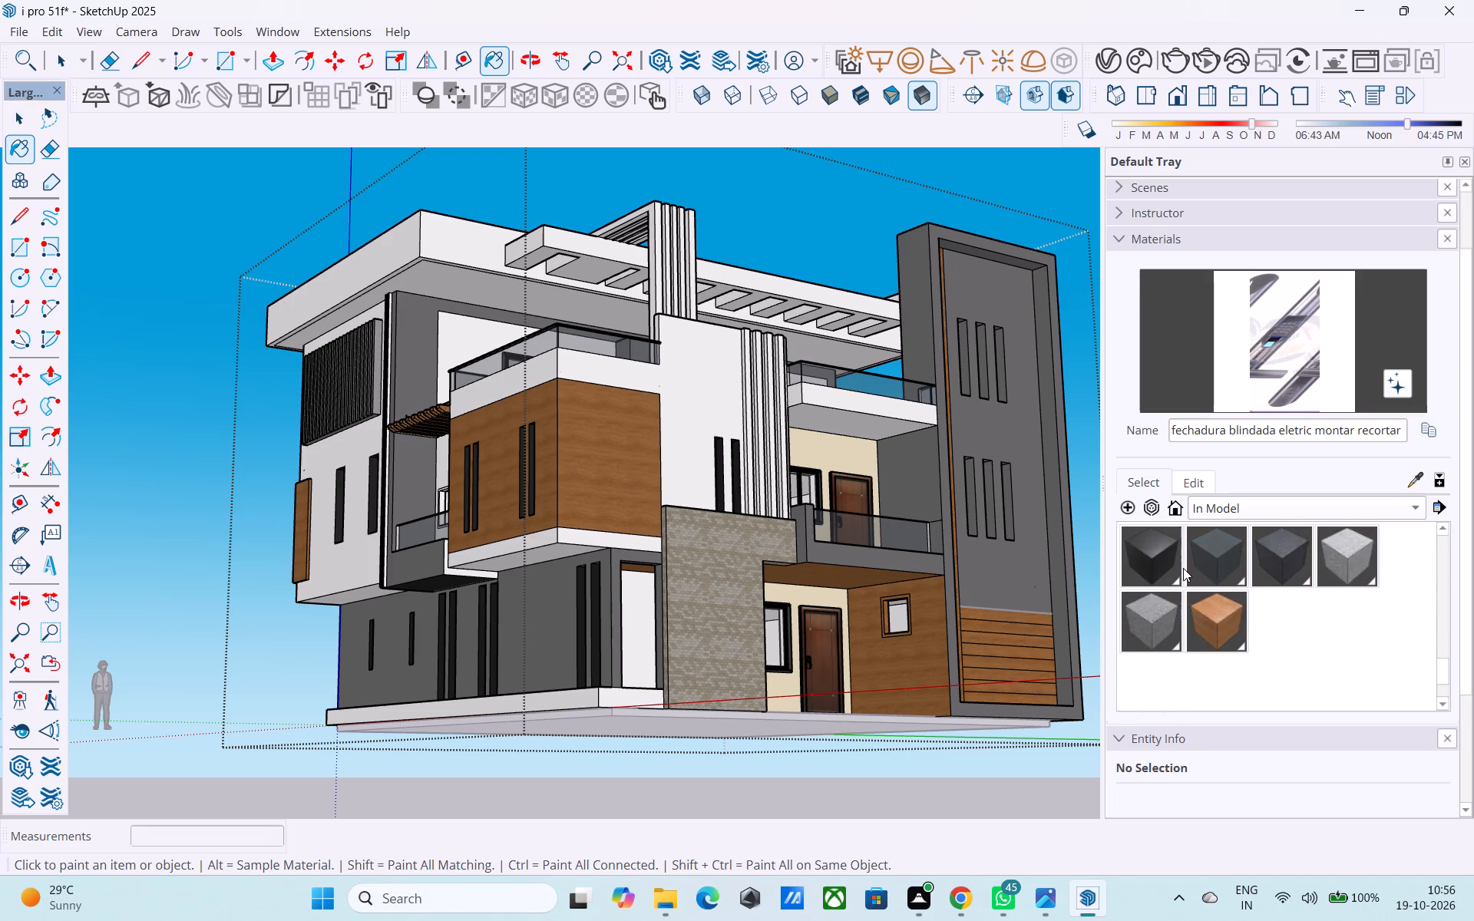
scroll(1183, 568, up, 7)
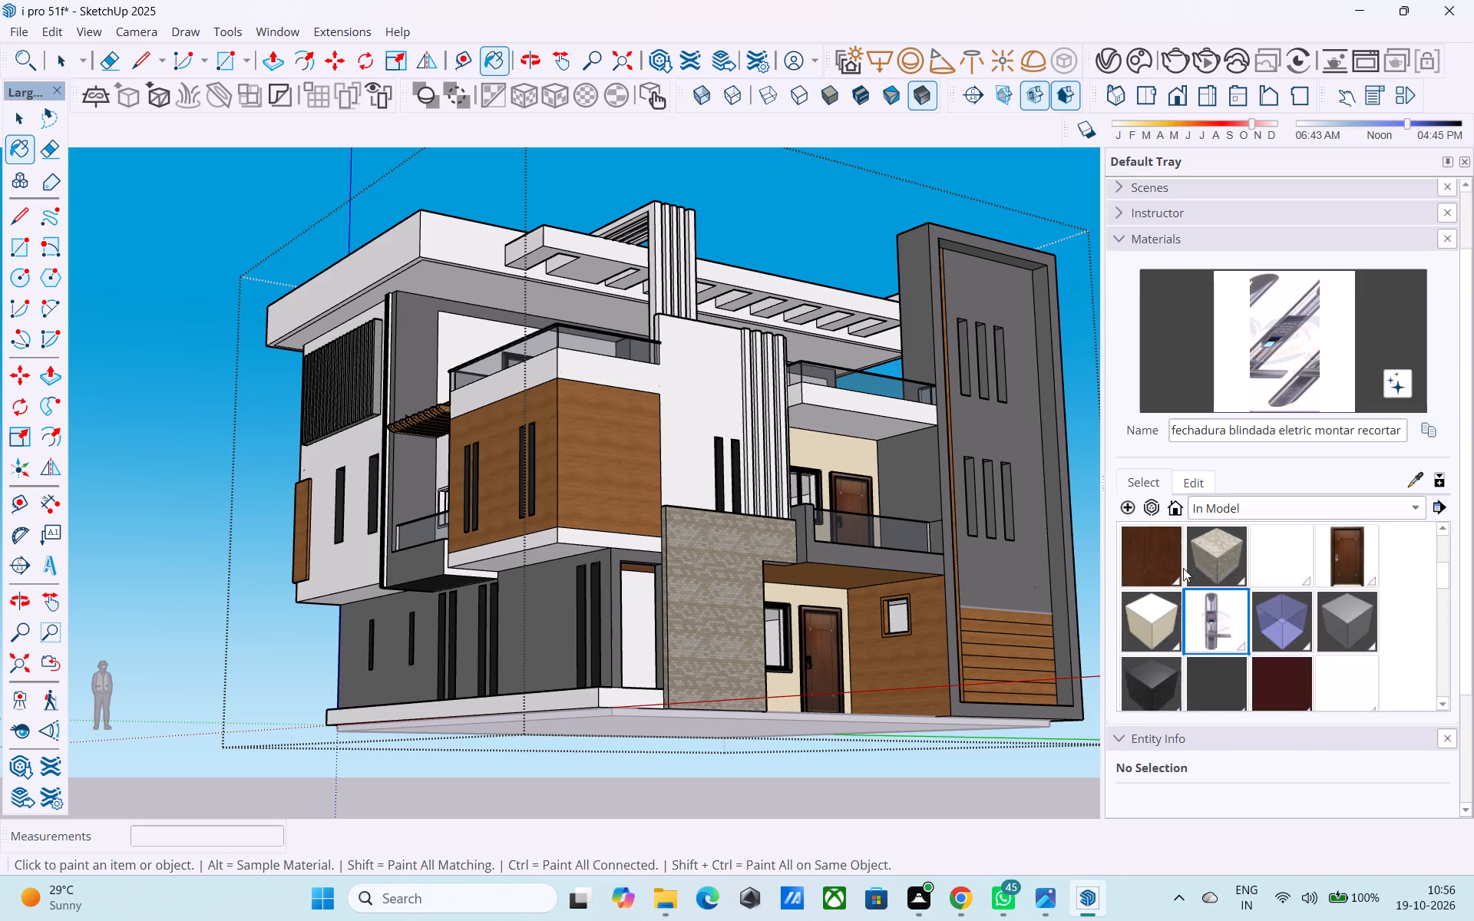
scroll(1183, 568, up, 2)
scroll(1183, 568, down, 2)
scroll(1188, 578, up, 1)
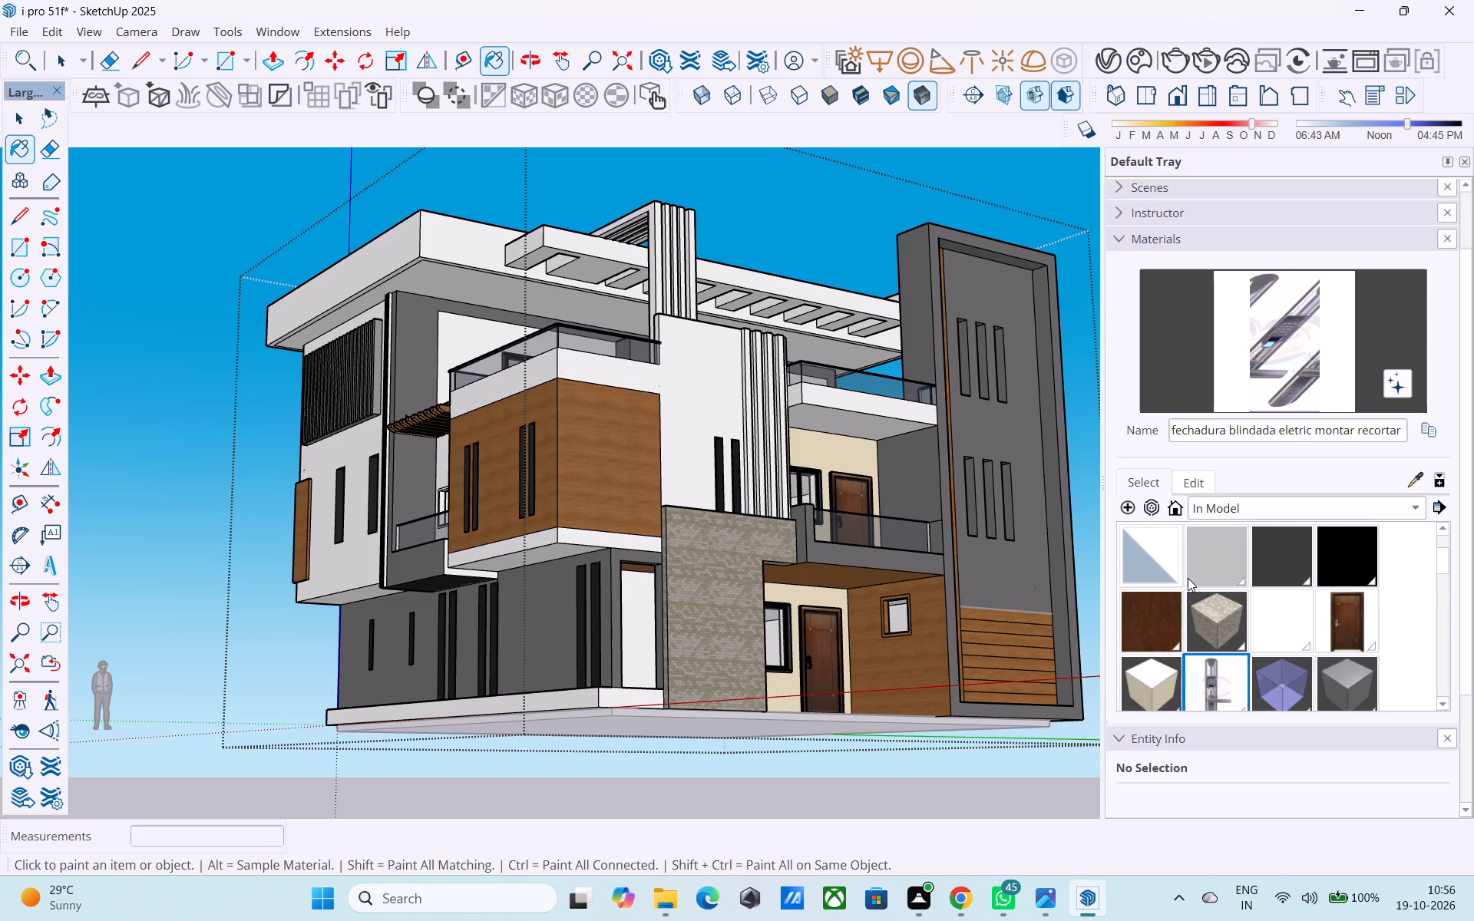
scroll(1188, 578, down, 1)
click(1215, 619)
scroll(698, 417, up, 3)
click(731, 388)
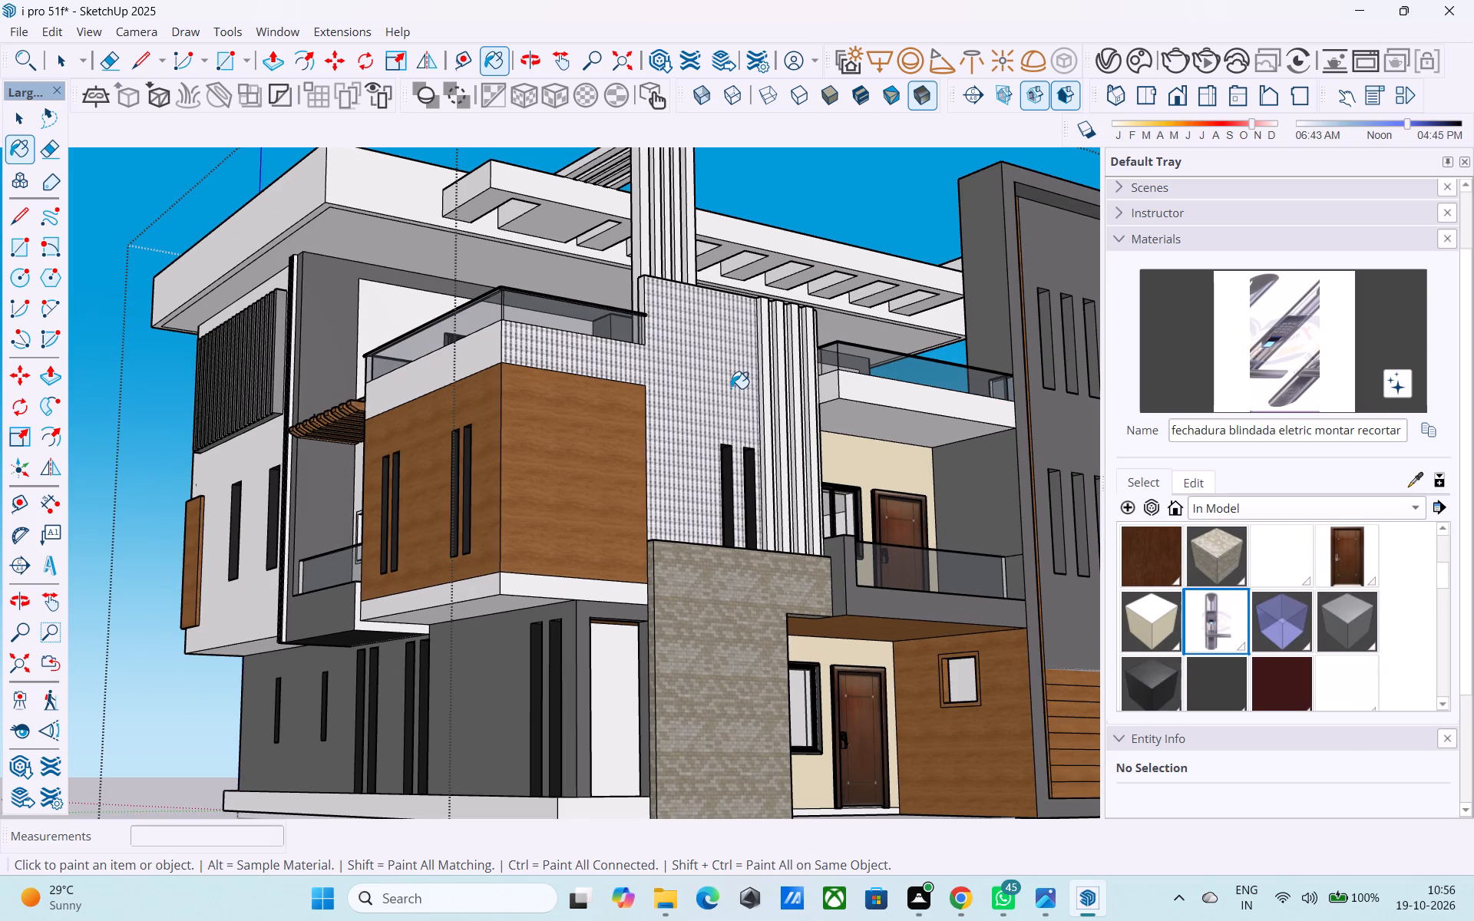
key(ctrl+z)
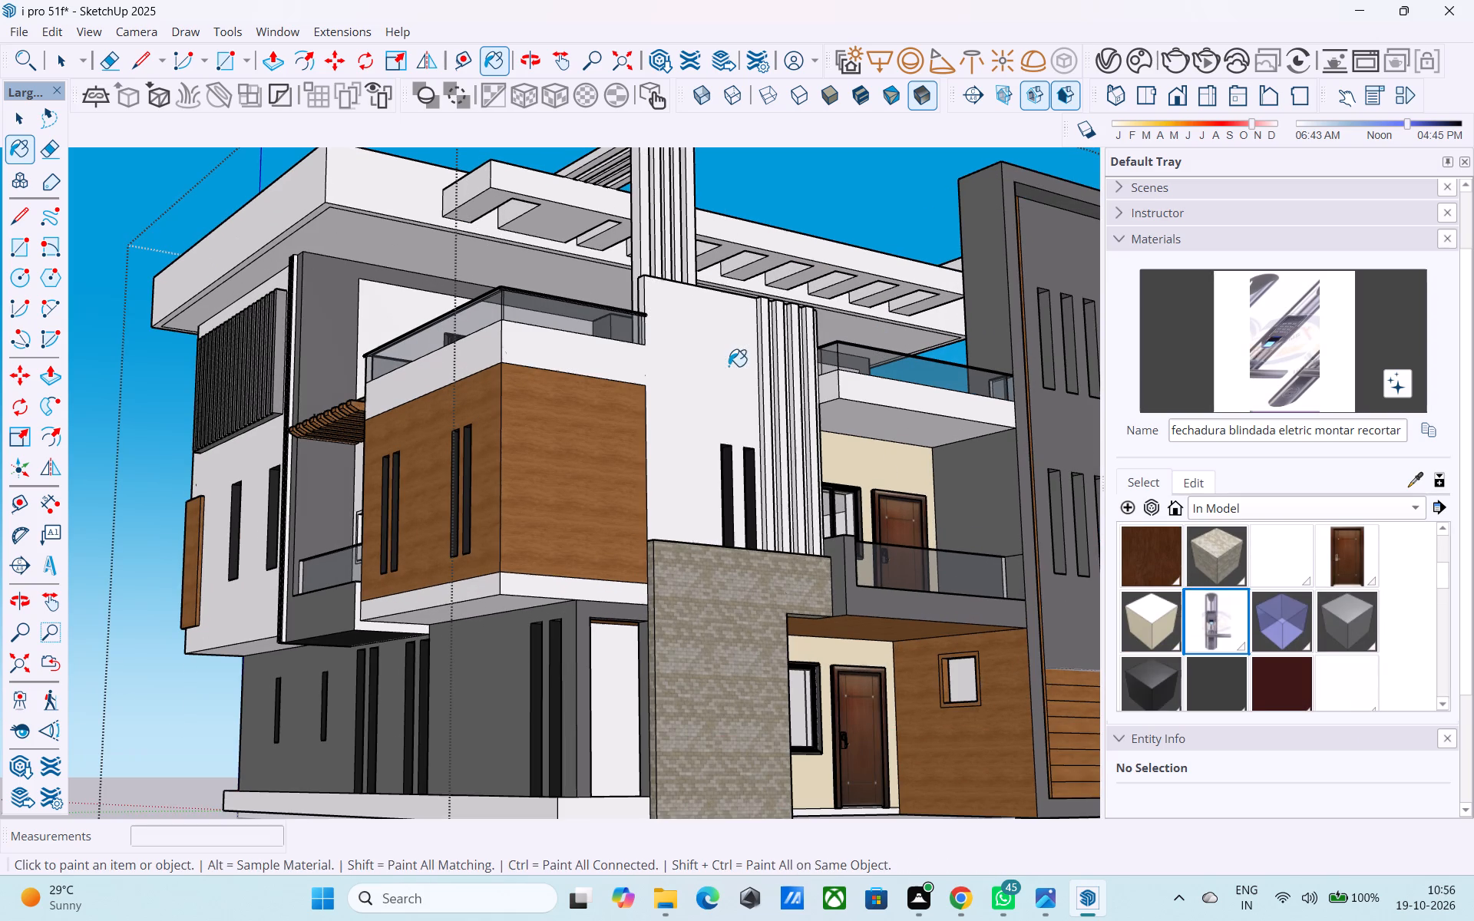
Examine the whole house from the side, corner and front, checking the finished facade and openings.
scroll(598, 412, down, 2)
scroll(392, 366, down, 2)
middle_drag(325, 447, 407, 546)
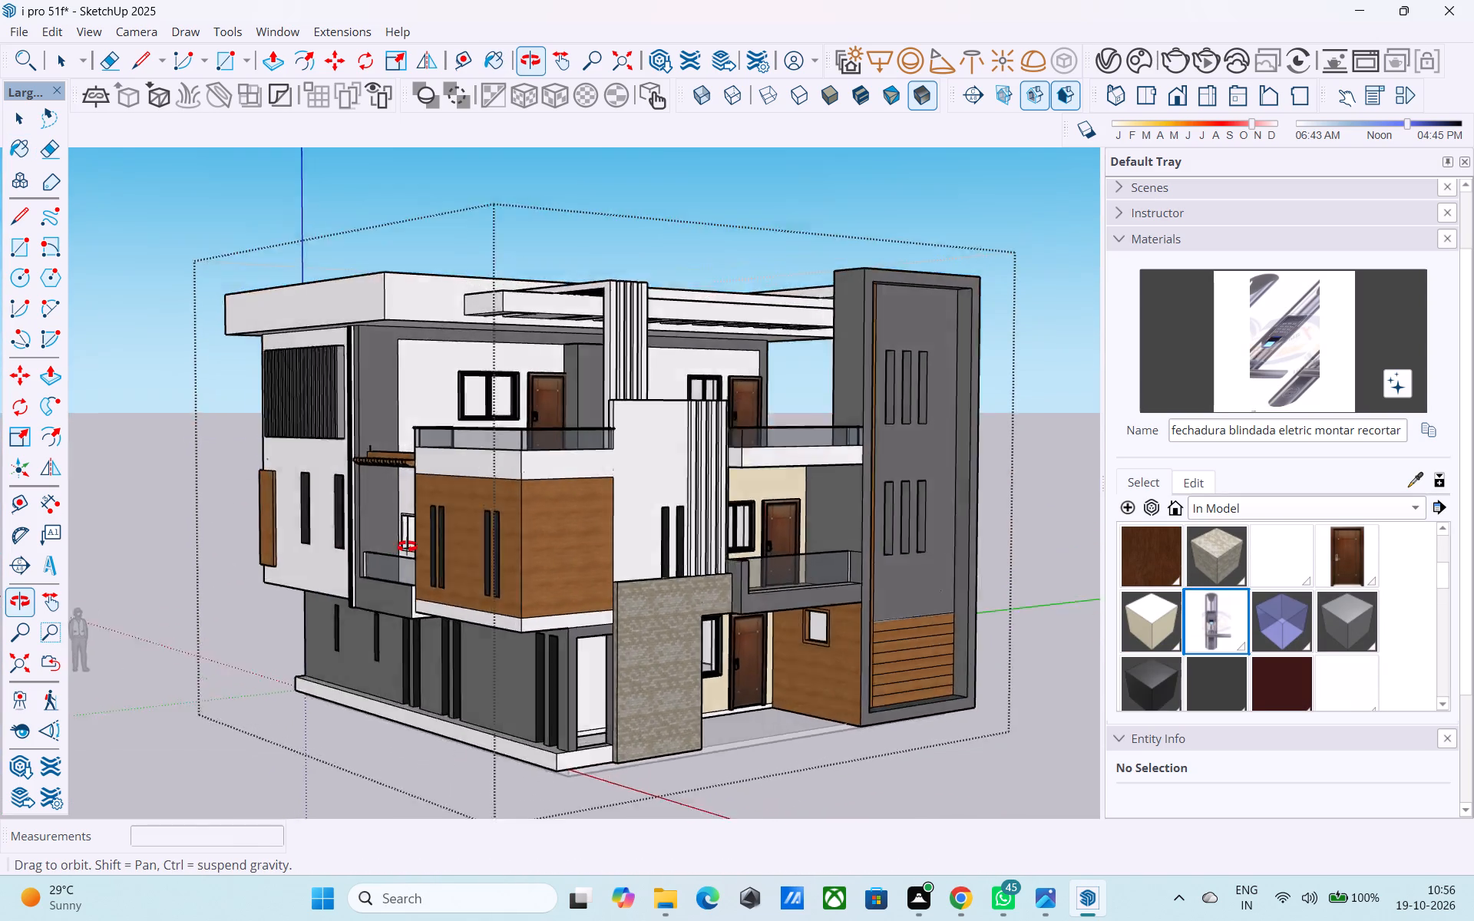
middle_drag(407, 546, 524, 512)
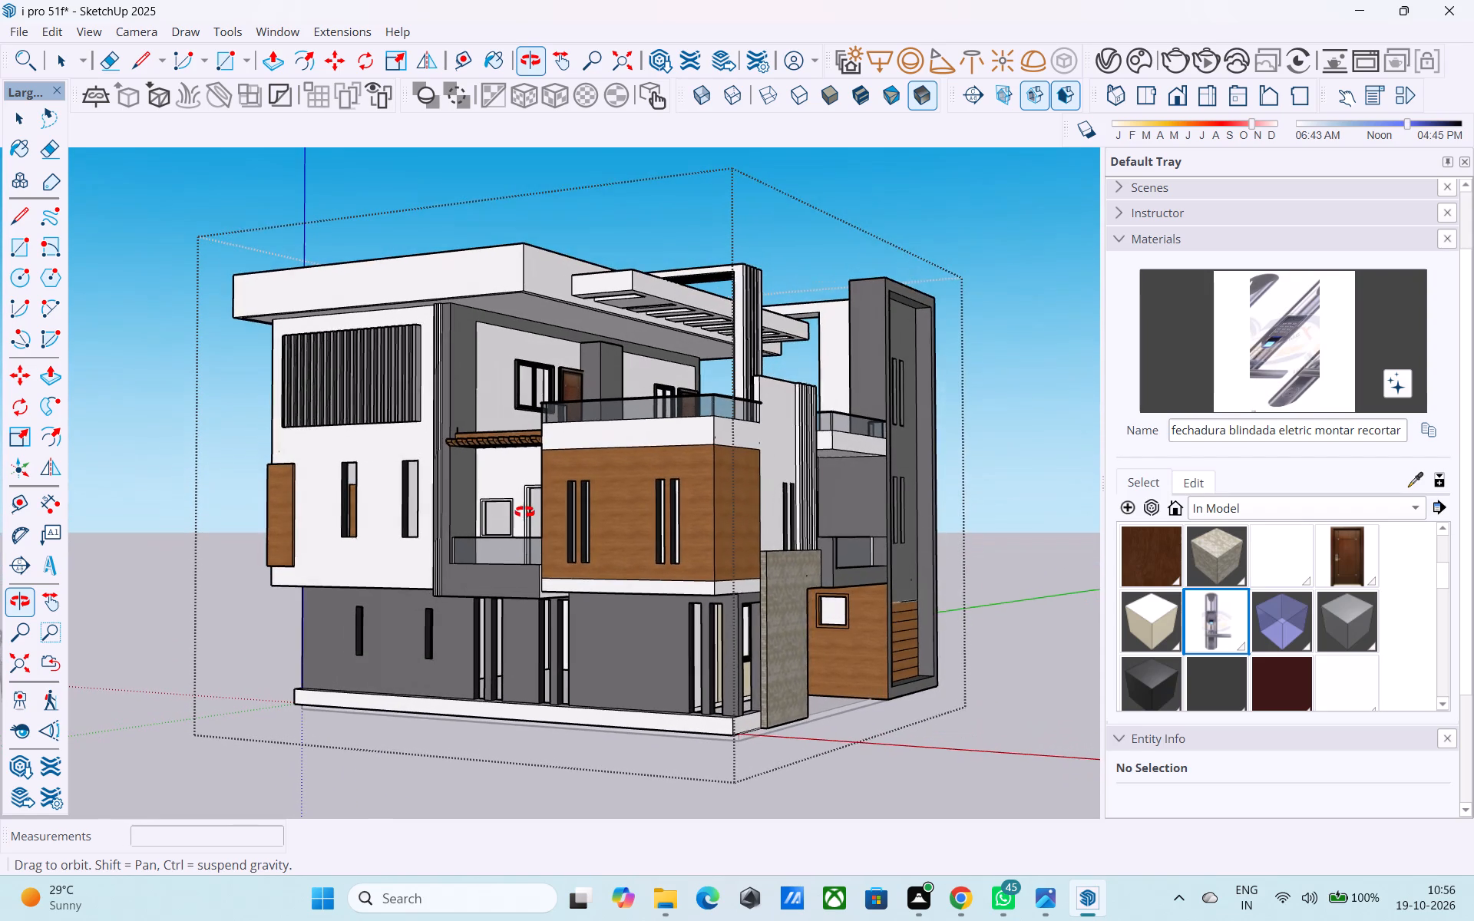
middle_drag(524, 512, 523, 512)
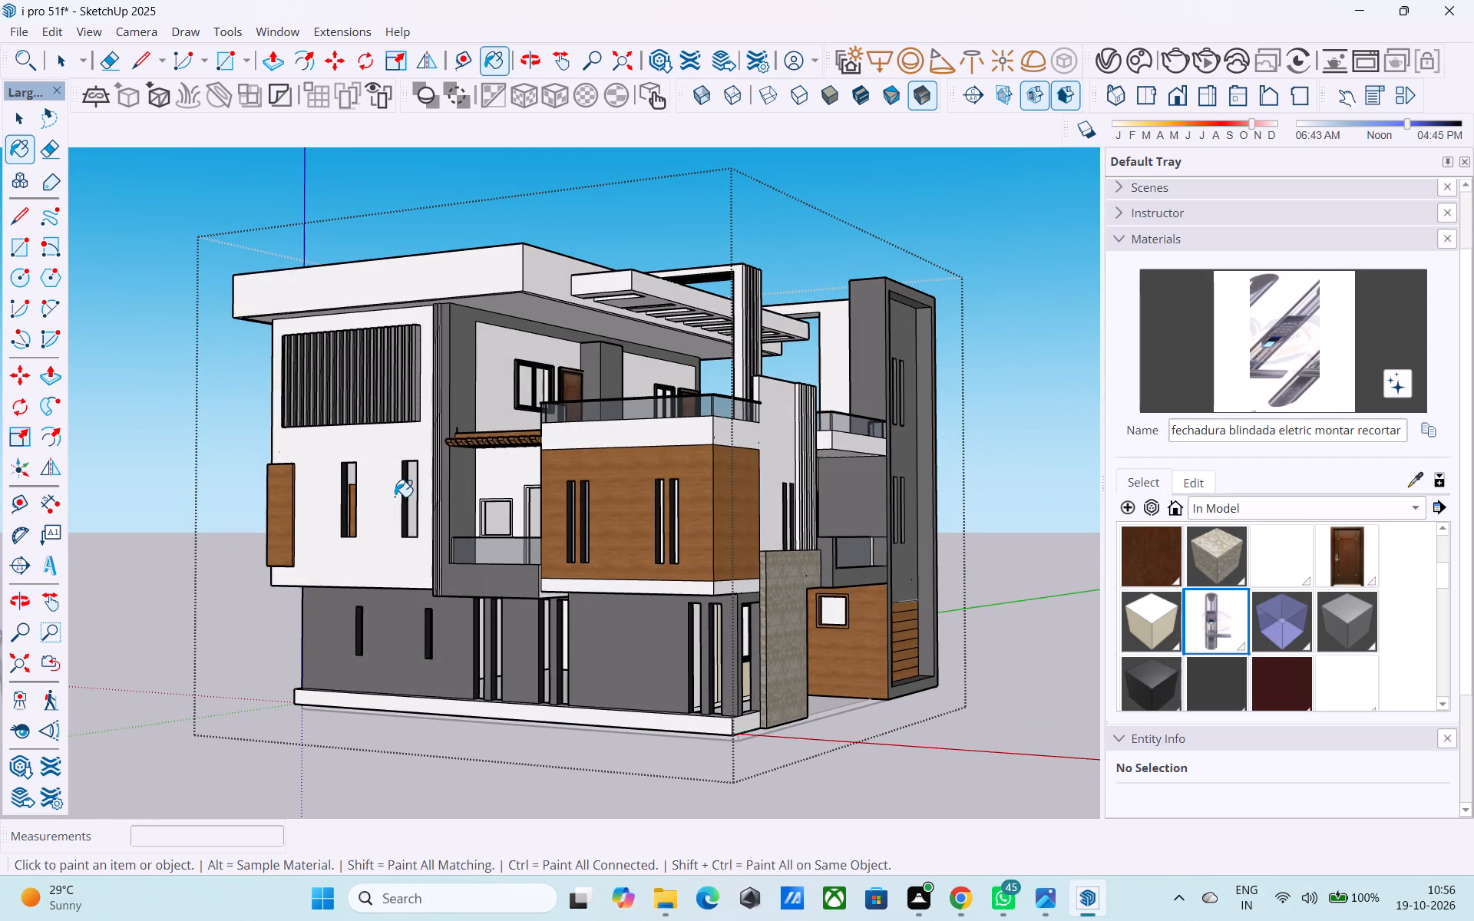
middle_drag(381, 497, 362, 490)
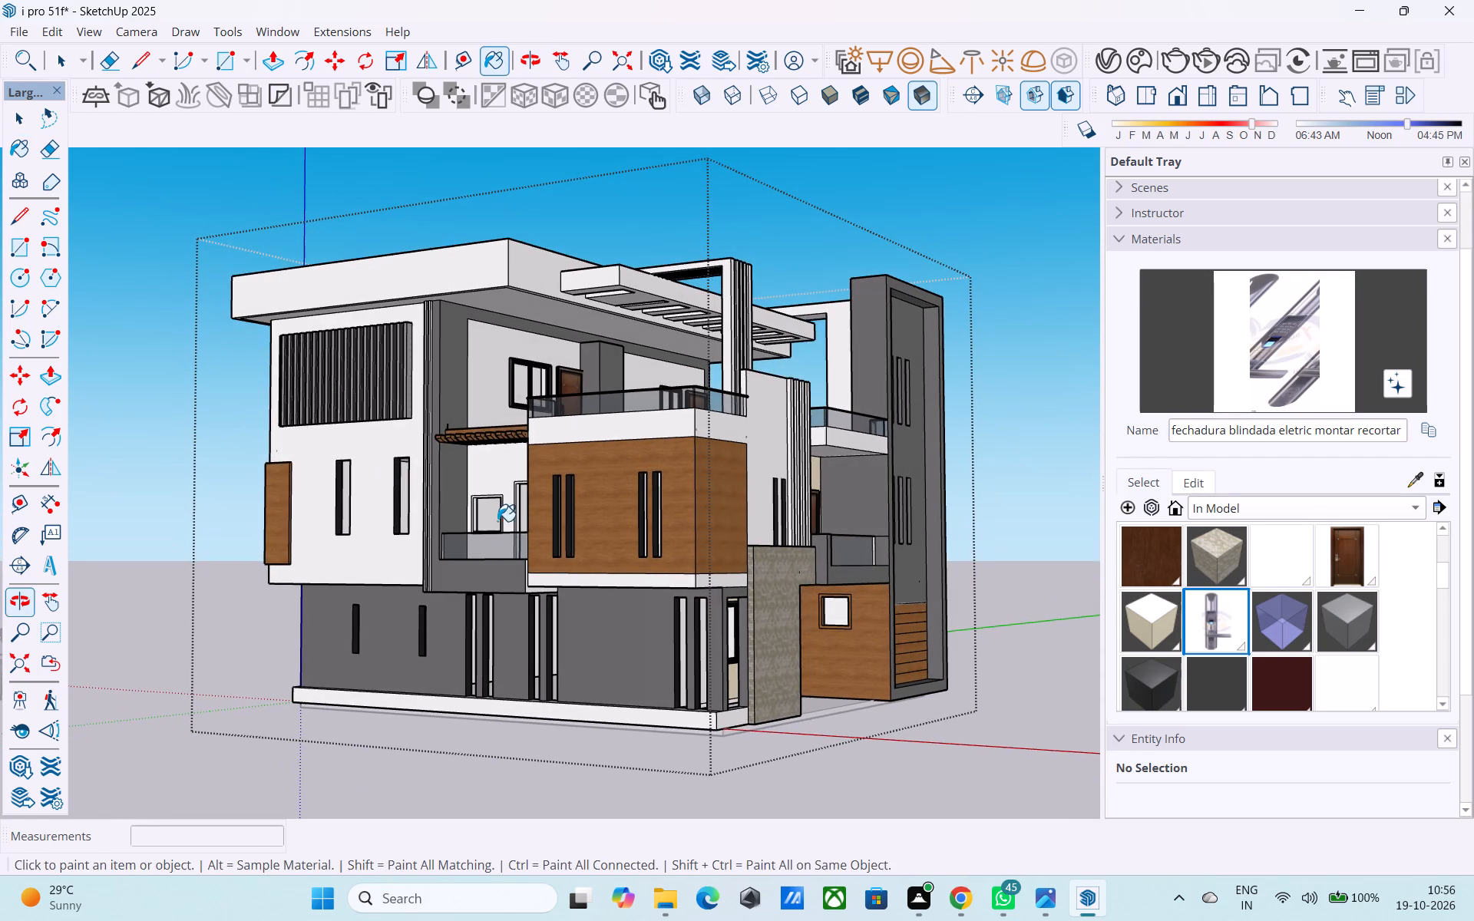
middle_drag(598, 458, 395, 486)
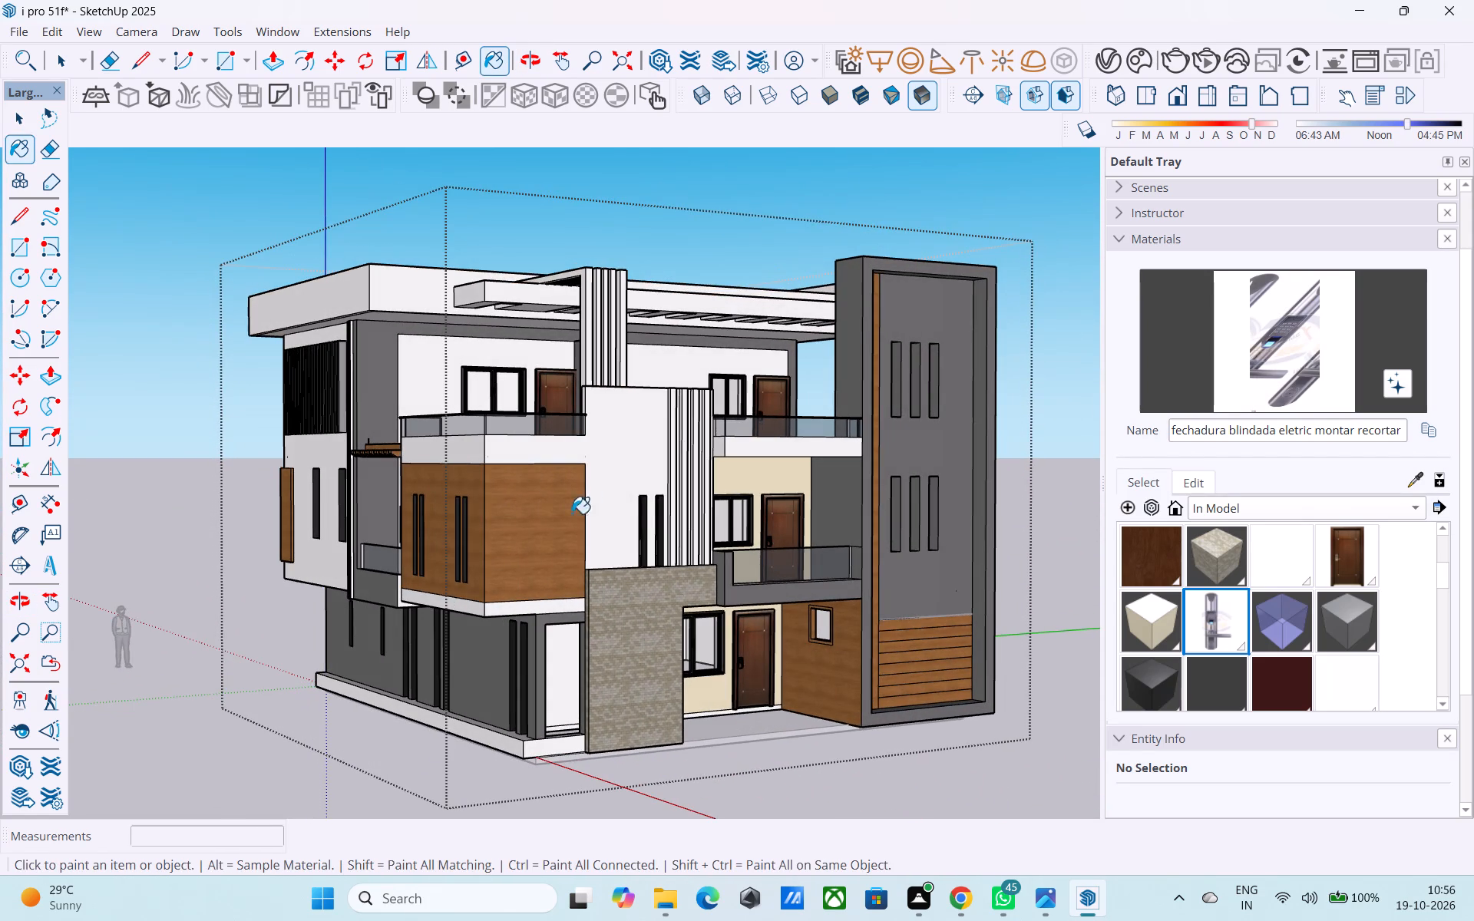
scroll(613, 488, down, 2)
scroll(292, 513, down, 2)
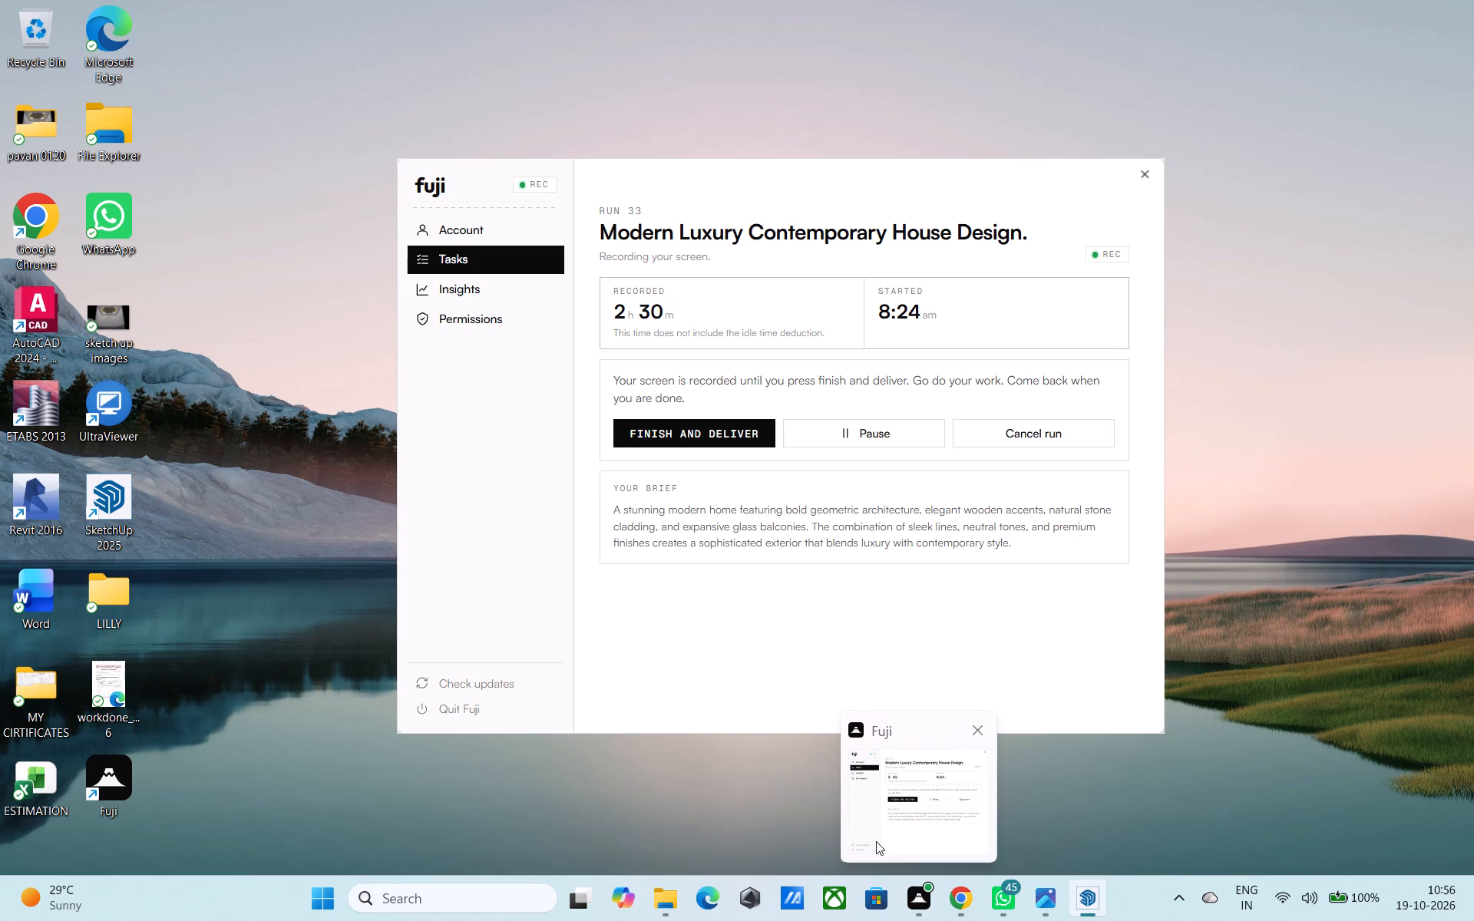
scroll(627, 561, down, 2)
middle_drag(627, 560, 806, 600)
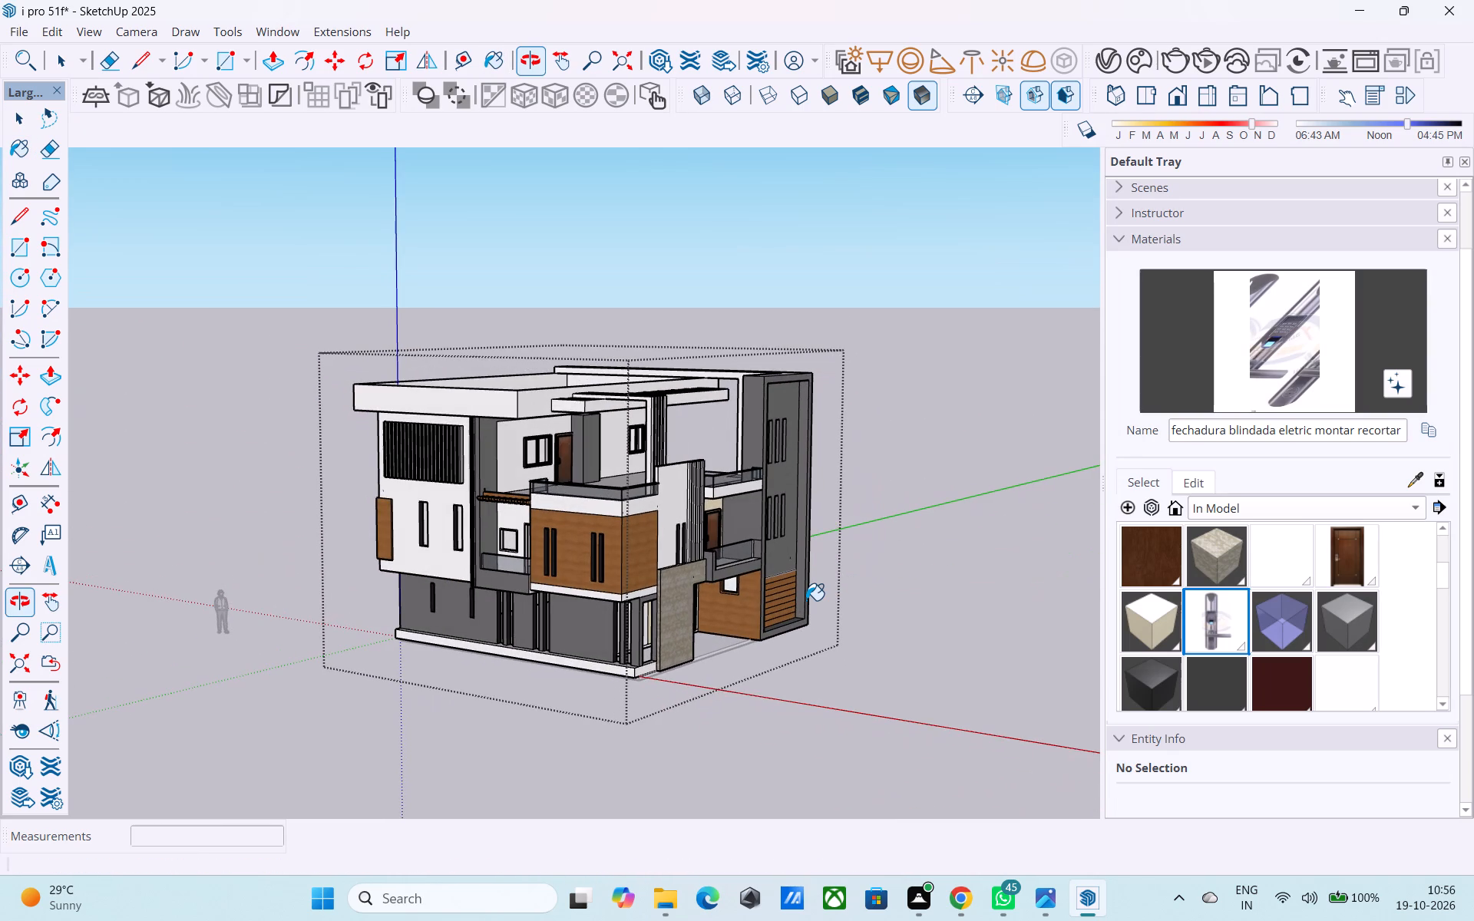
key(space)
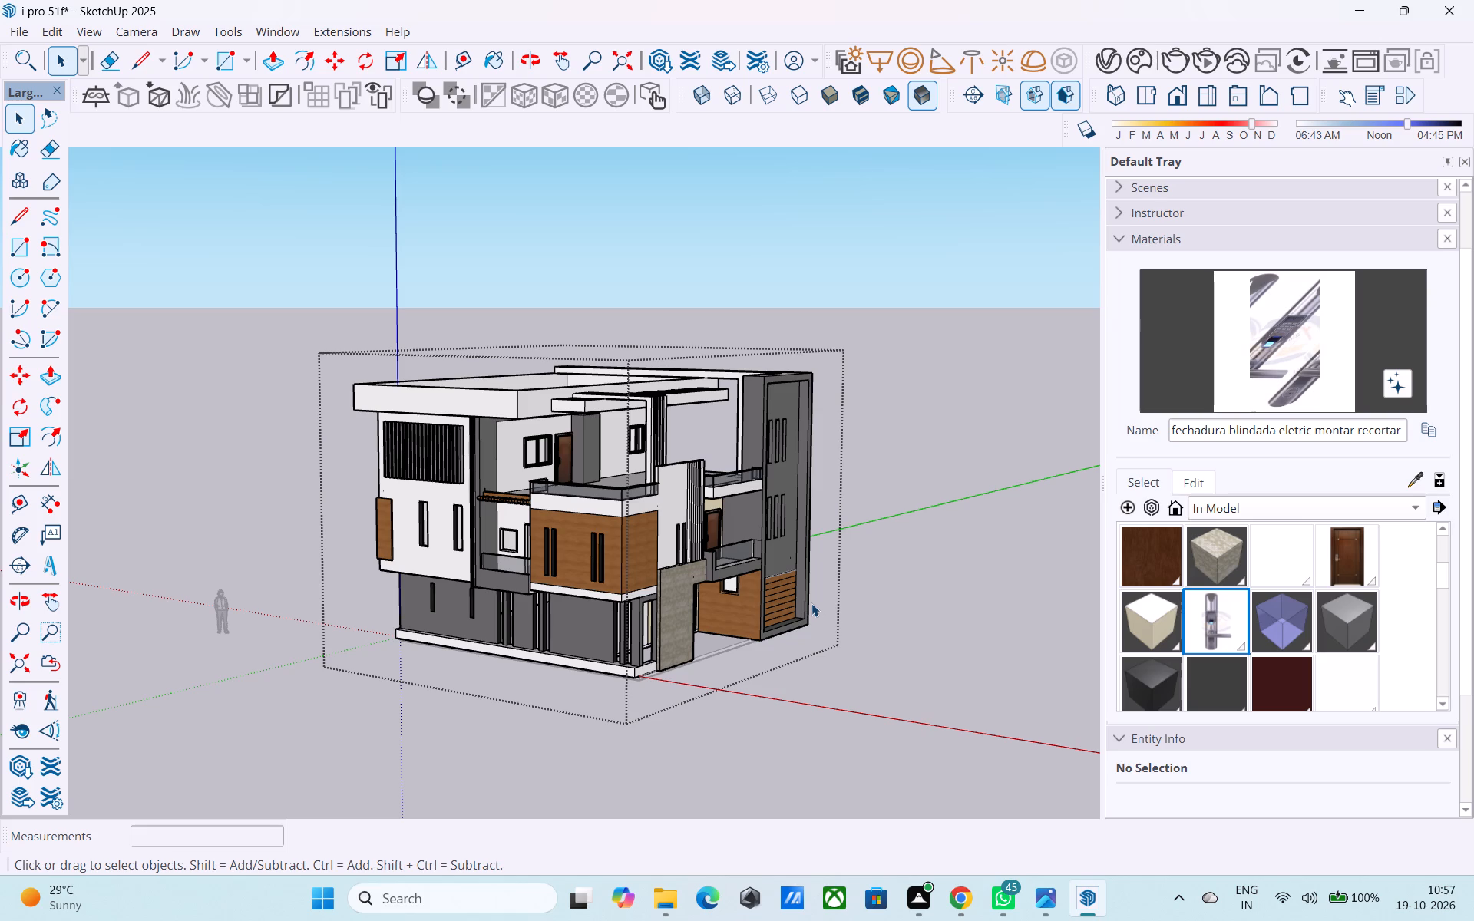
middle_drag(802, 597, 790, 588)
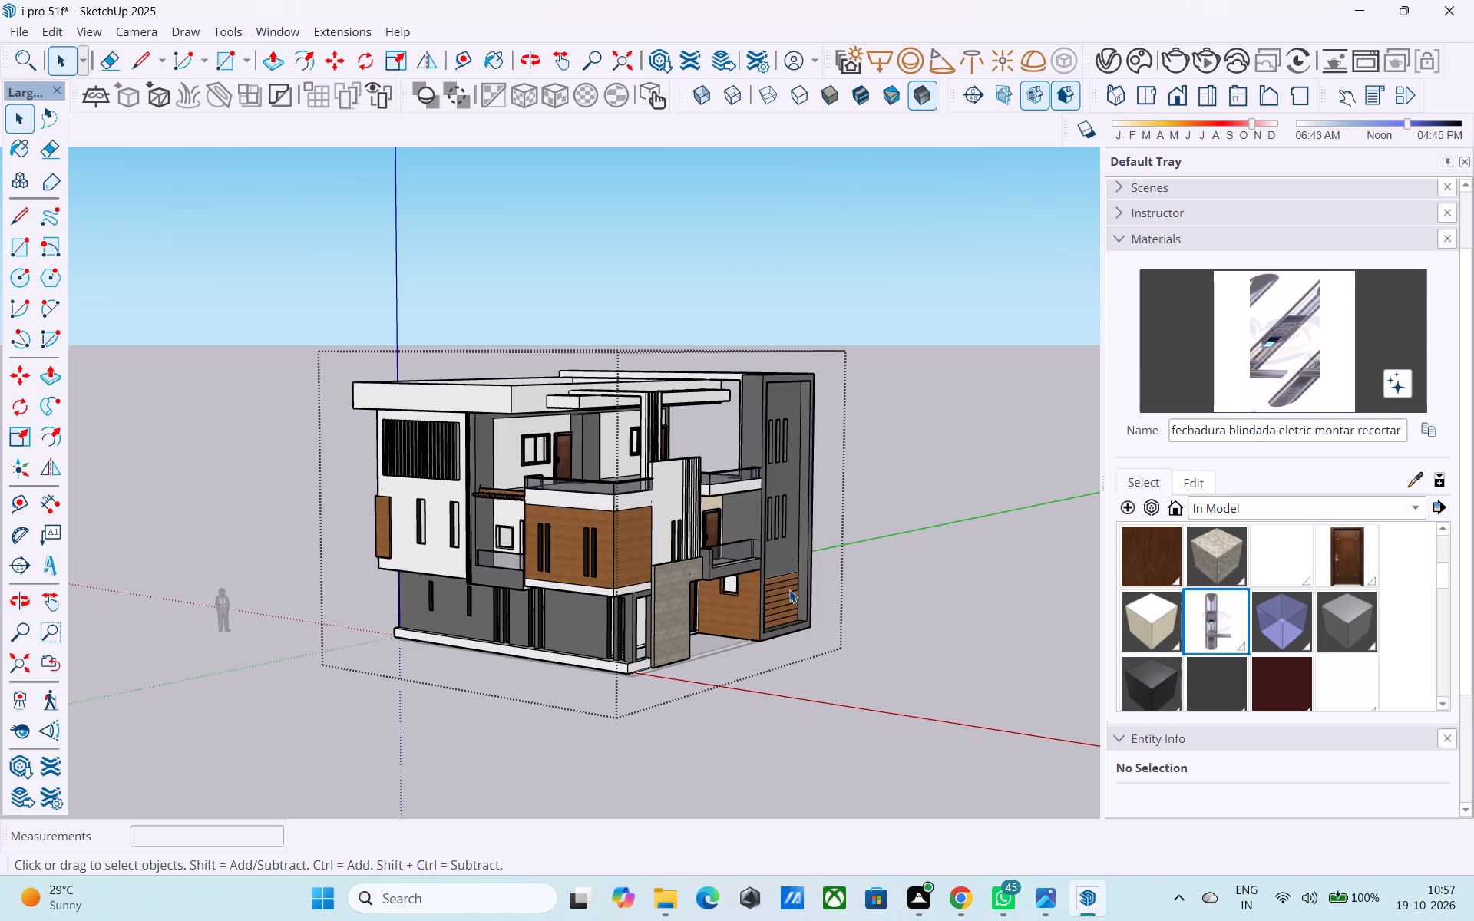
middle_drag(789, 588, 663, 576)
middle_drag(748, 550, 699, 558)
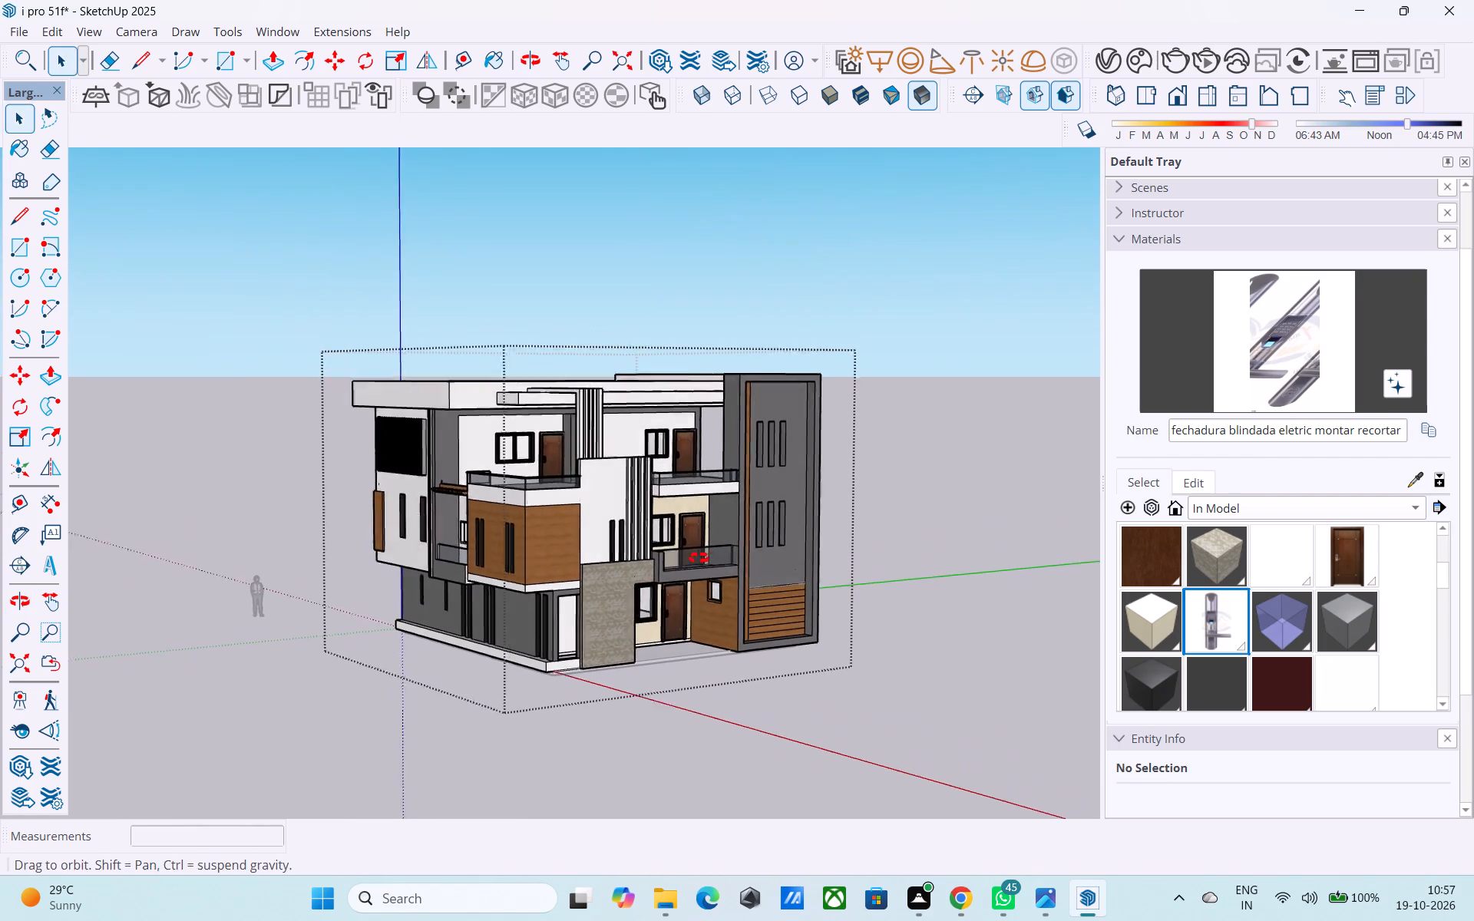
middle_drag(699, 558, 680, 564)
scroll(681, 563, up, 4)
scroll(648, 524, down, 1)
middle_drag(631, 519, 552, 501)
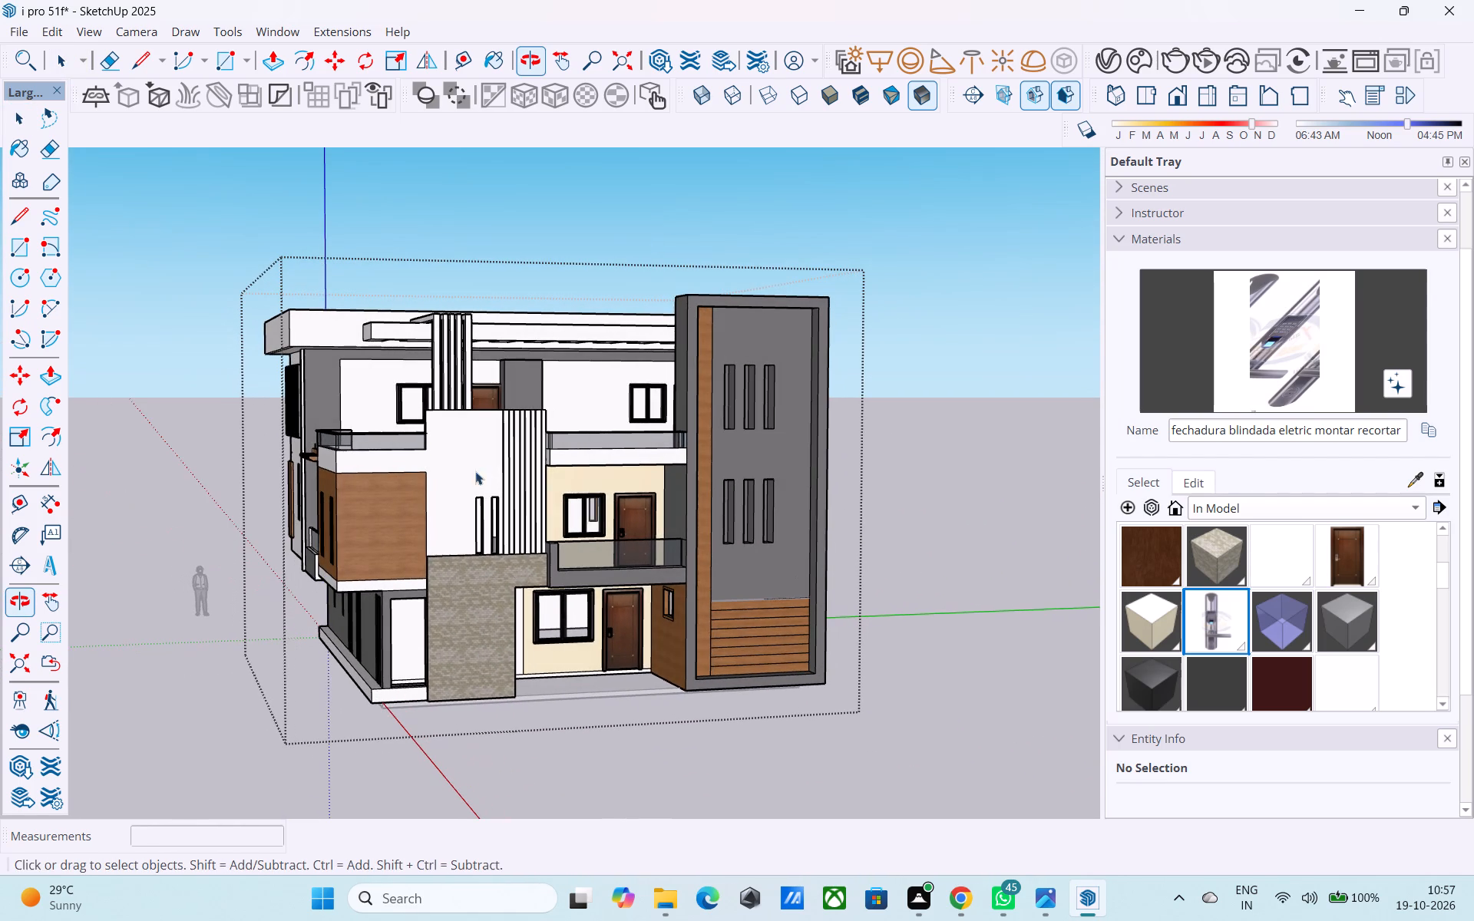
Examine the house's exterior from the front, the corner and above, checking the roof pergola and facade.
scroll(282, 396, up, 1)
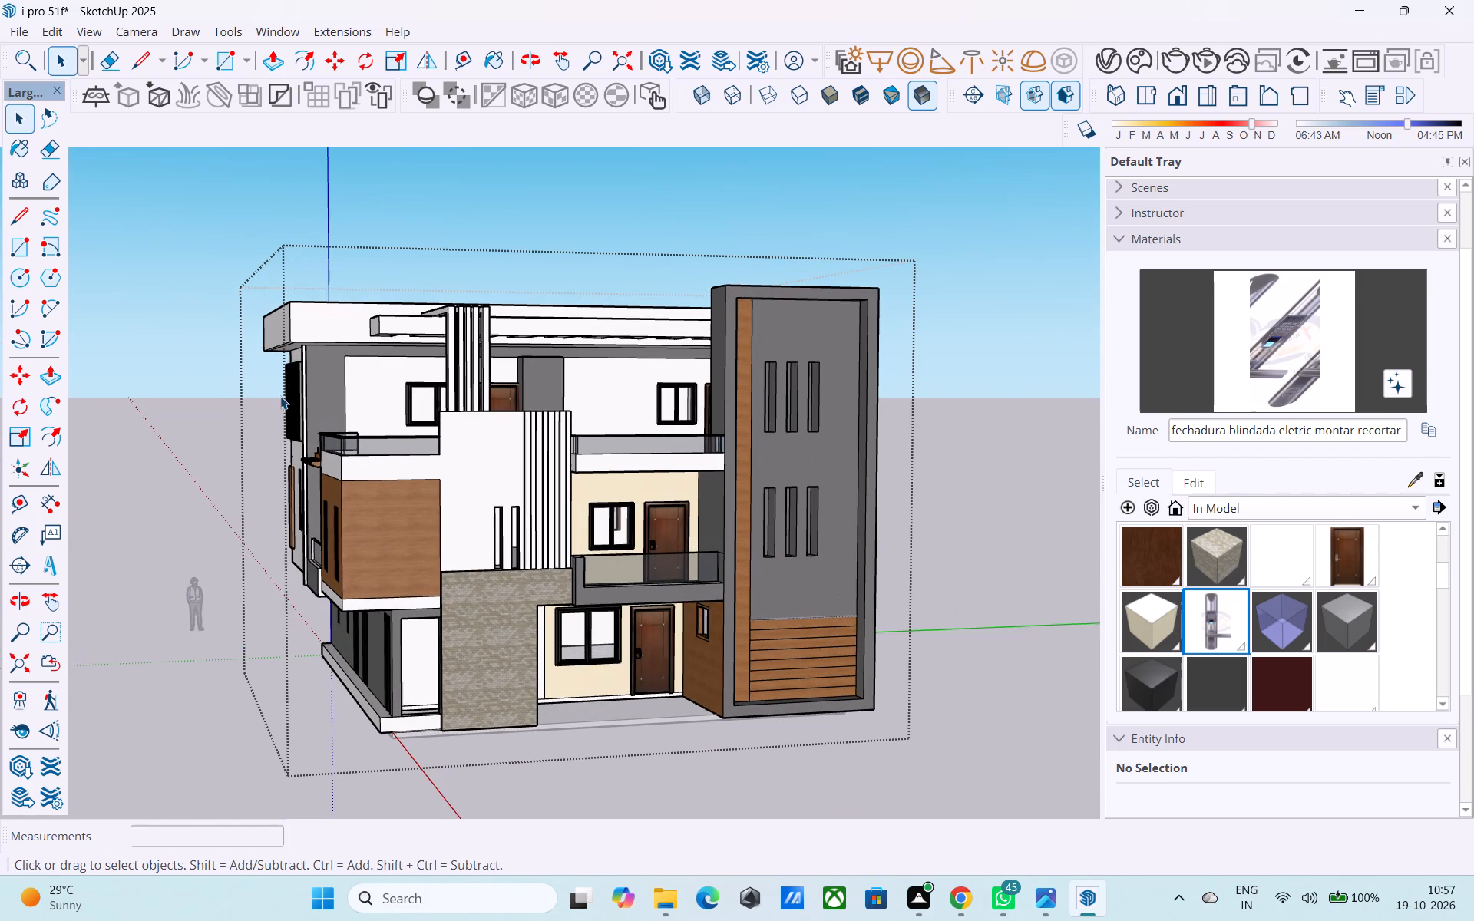
middle_drag(280, 396, 269, 390)
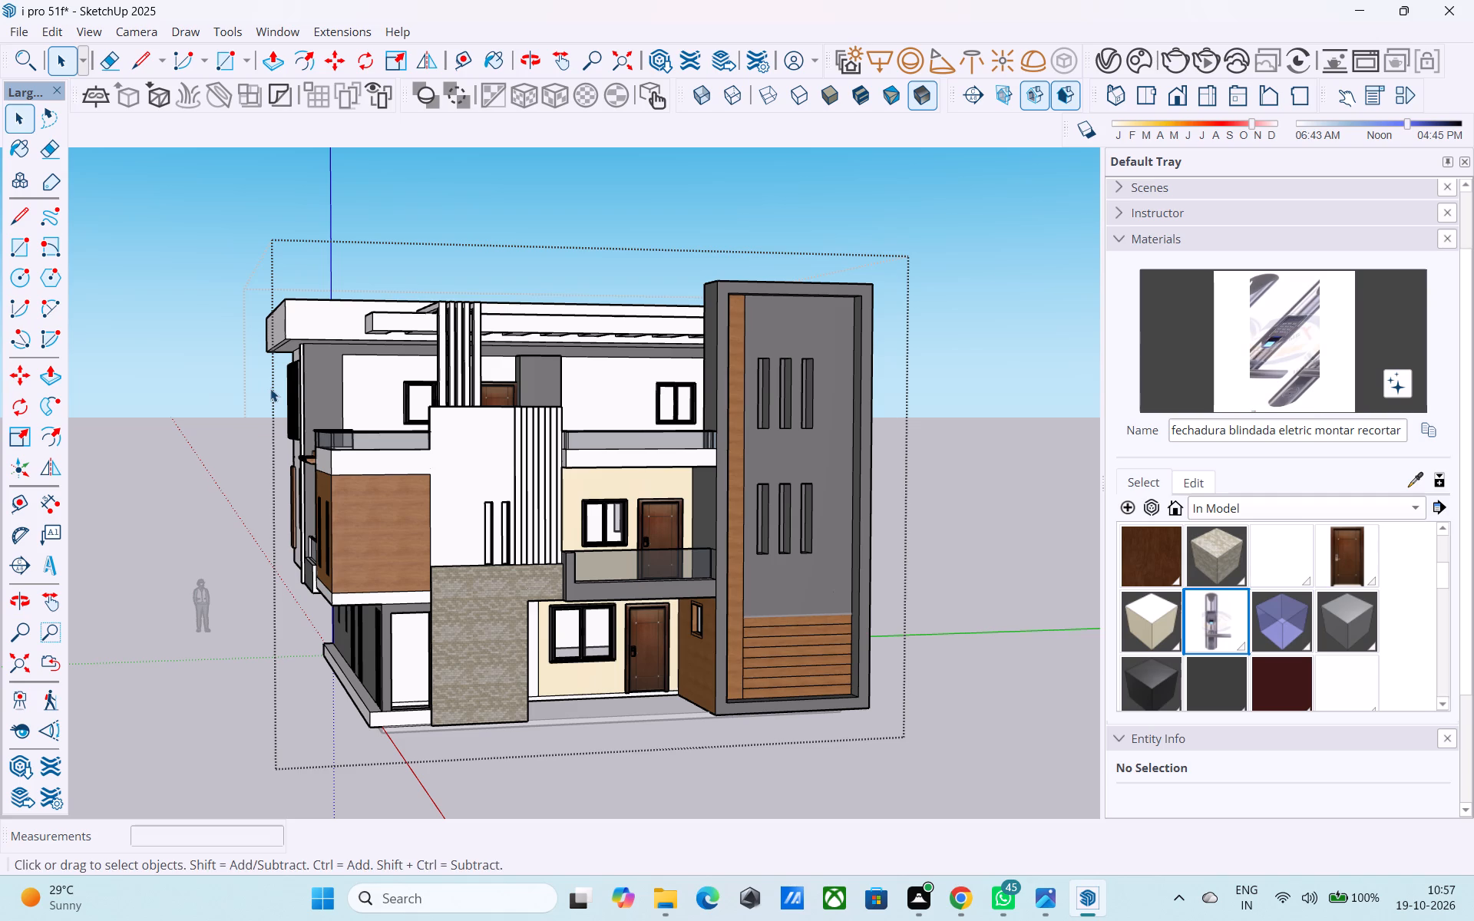
middle_drag(269, 378, 555, 441)
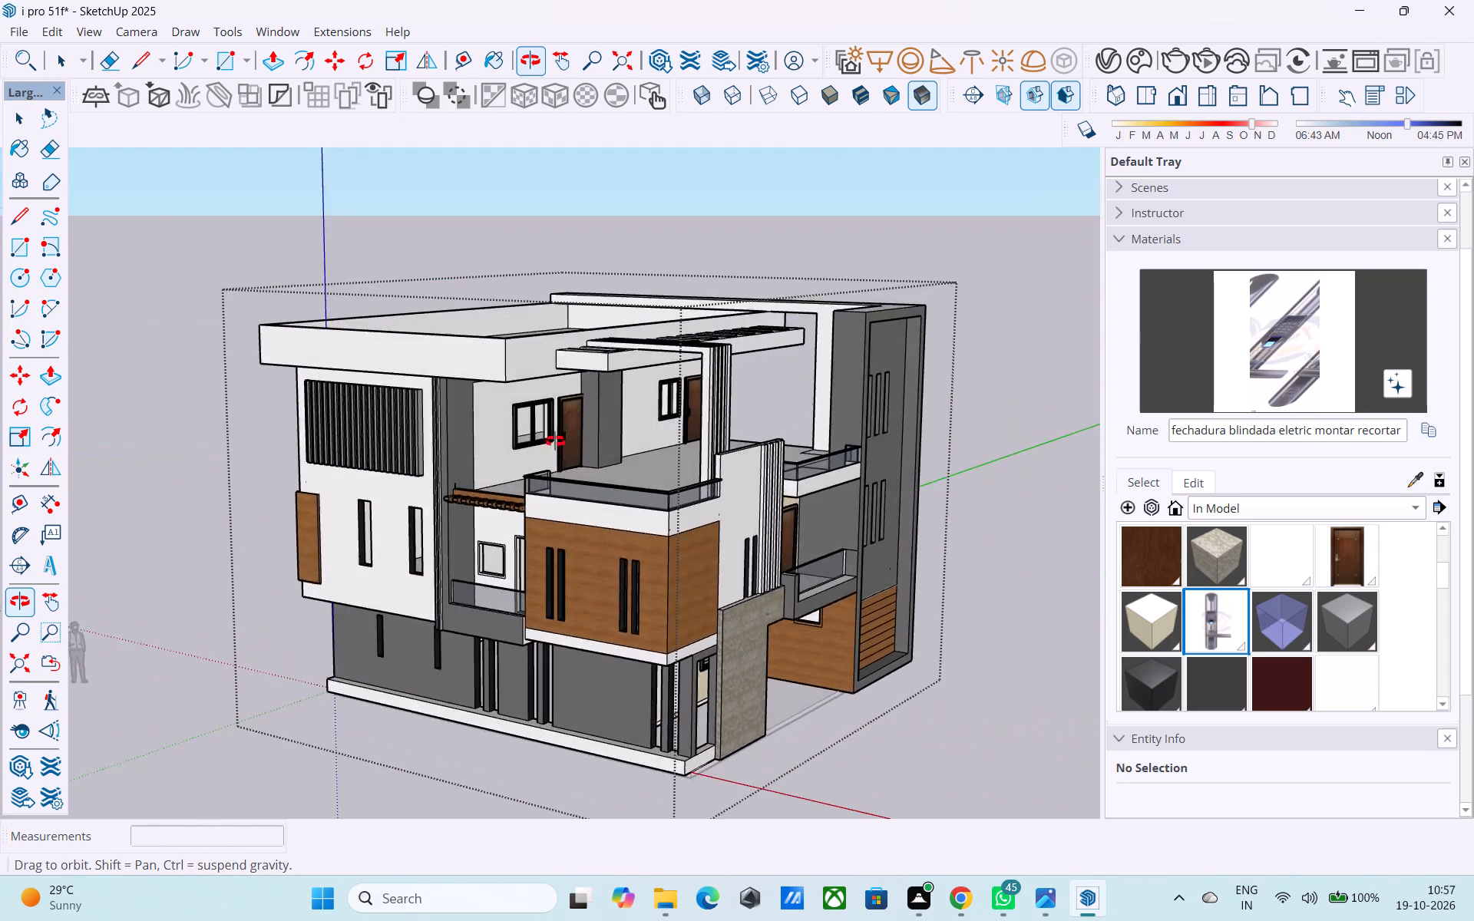
middle_drag(555, 441, 306, 474)
middle_drag(531, 487, 540, 380)
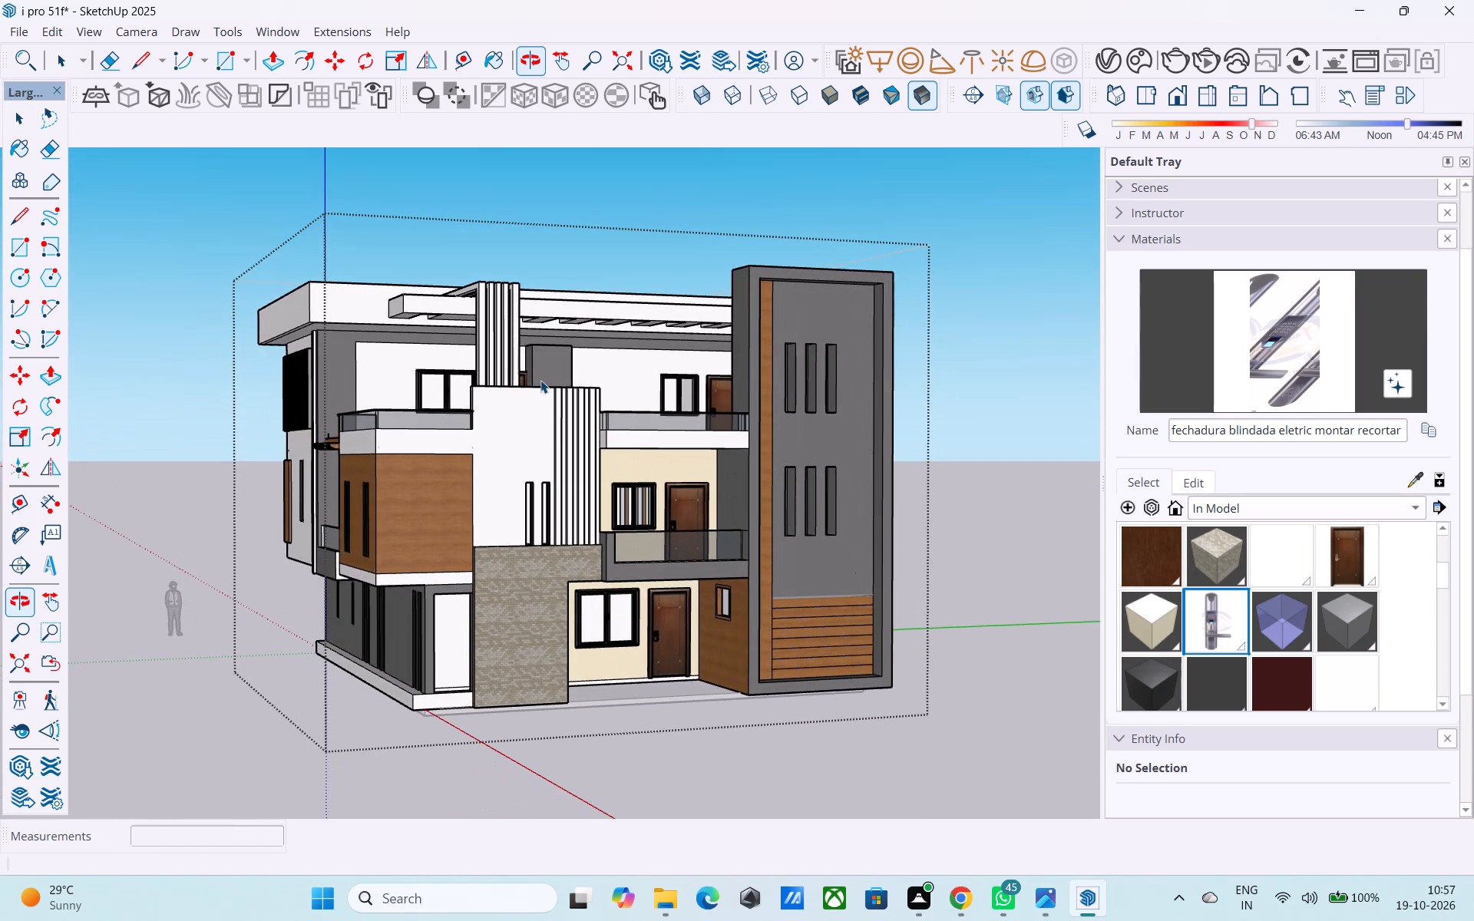
middle_drag(545, 383, 559, 402)
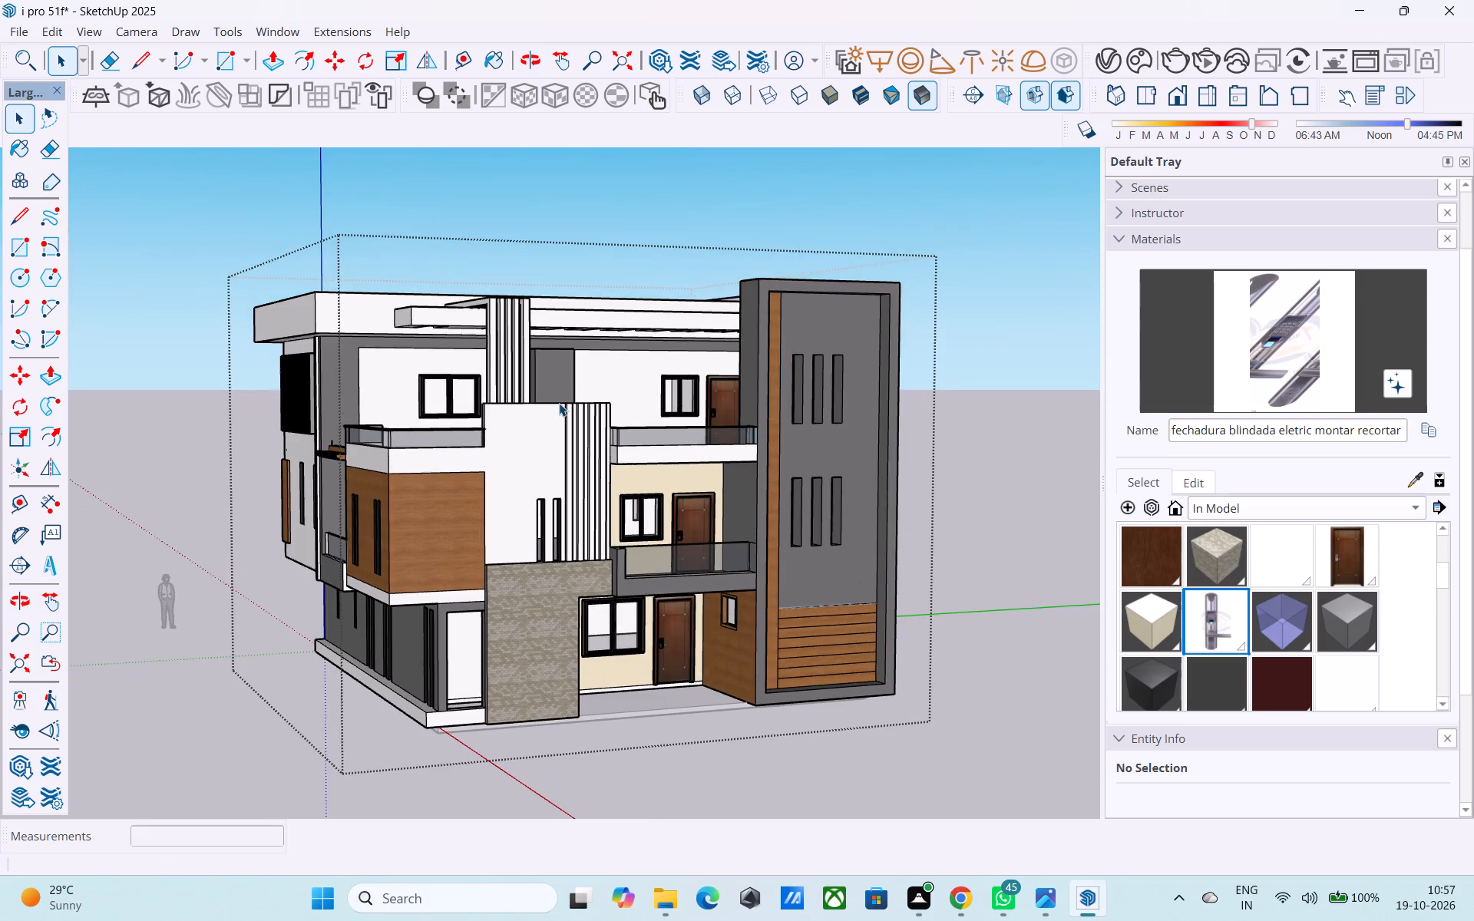
scroll(559, 403, down, 4)
middle_drag(559, 403, 567, 432)
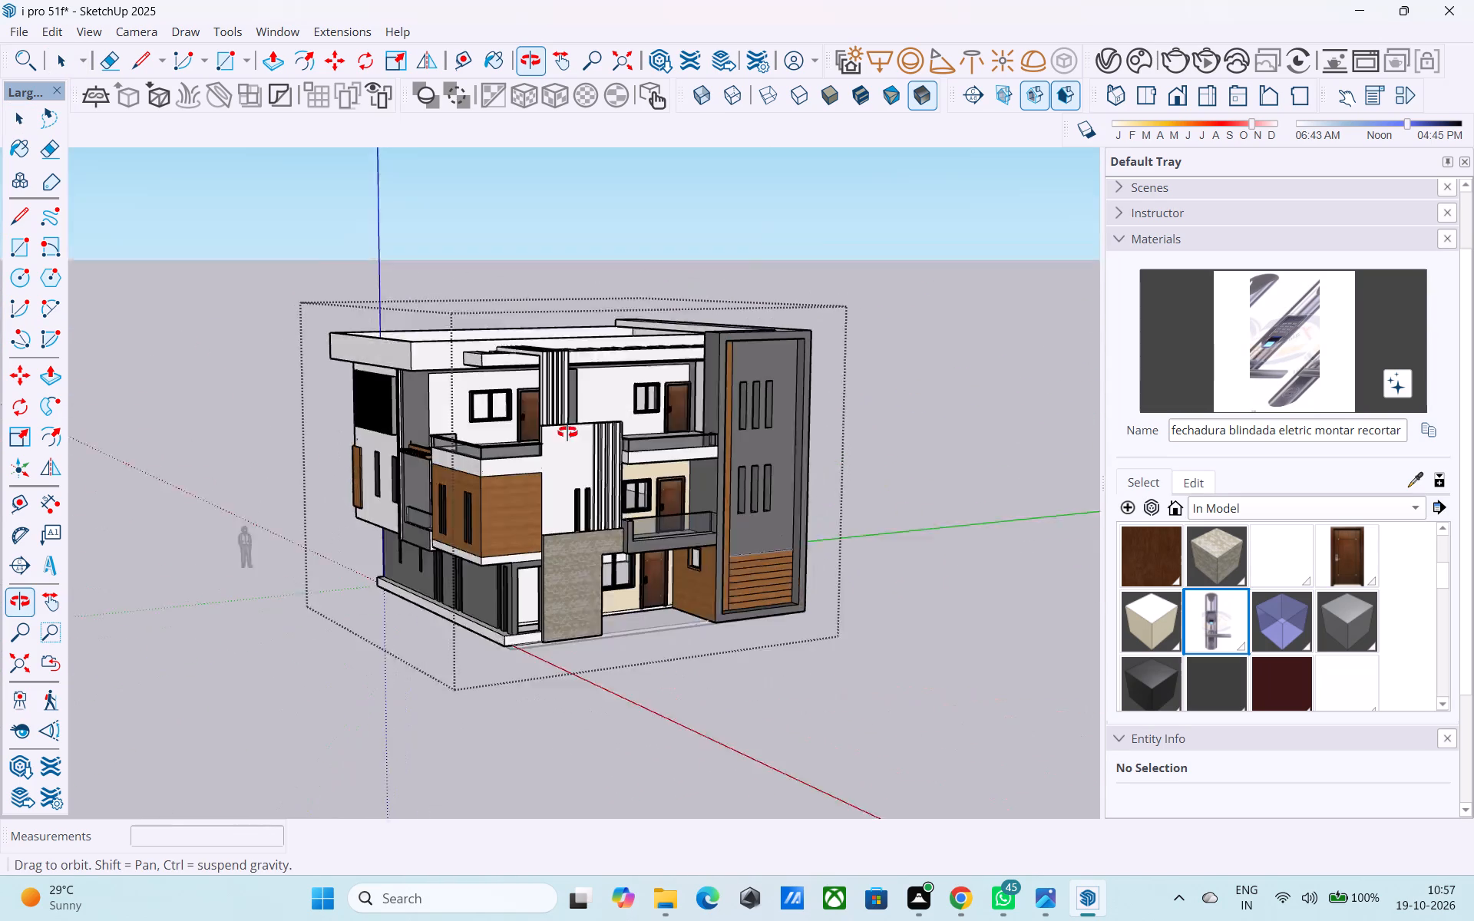
middle_drag(567, 432, 539, 422)
middle_drag(531, 406, 537, 371)
scroll(552, 355, up, 4)
middle_drag(567, 369, 570, 371)
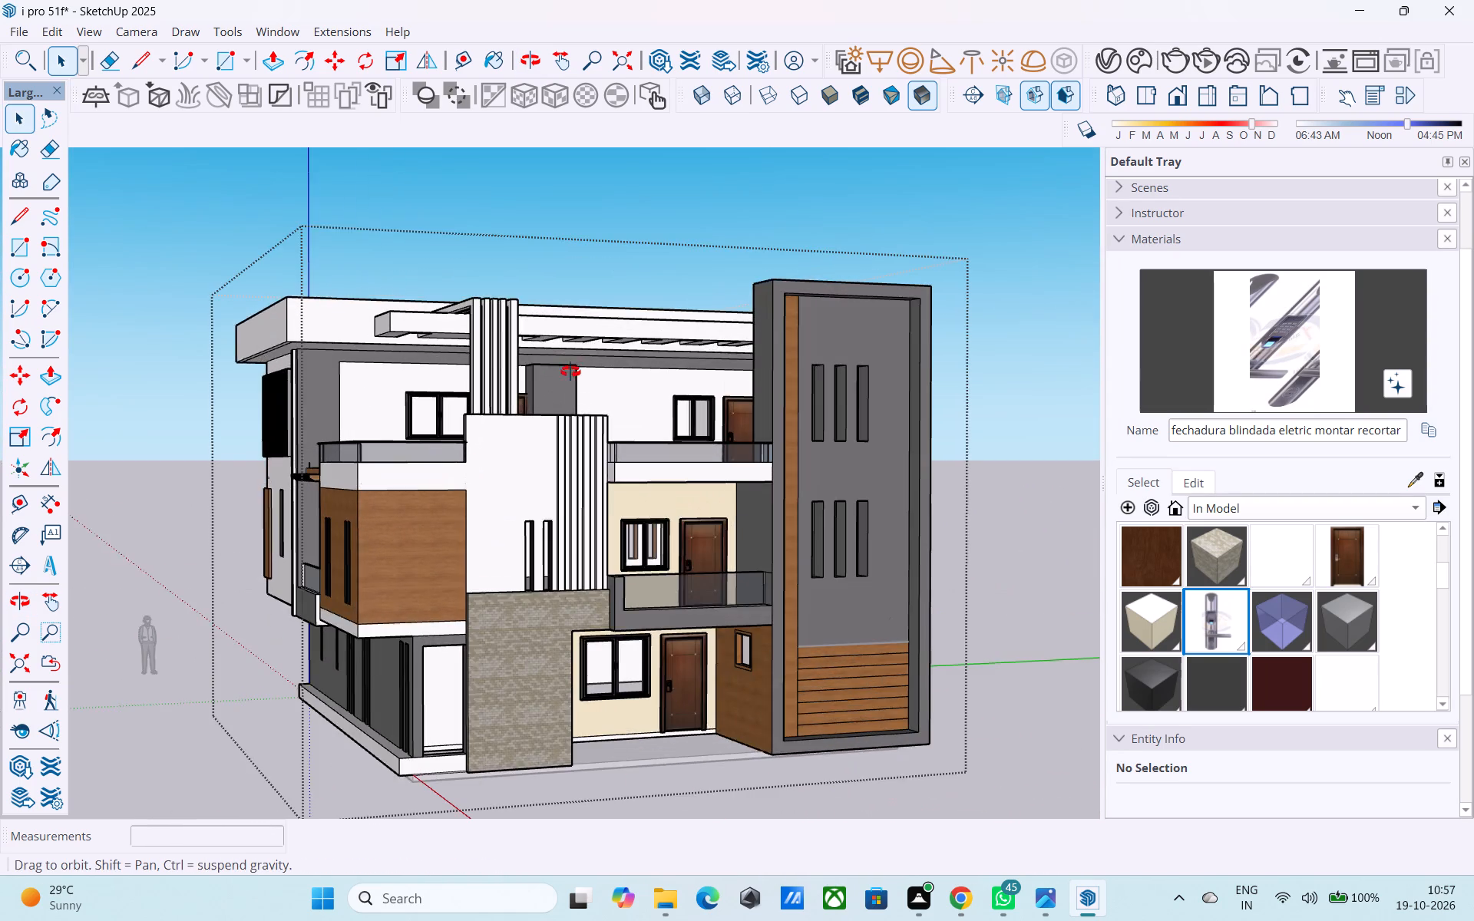
Push/Pull the front face of the slotted roof pergola outward by 6' 3".
middle_drag(570, 371, 910, 535)
middle_drag(824, 434, 754, 408)
scroll(771, 420, up, 4)
scroll(714, 385, up, 1)
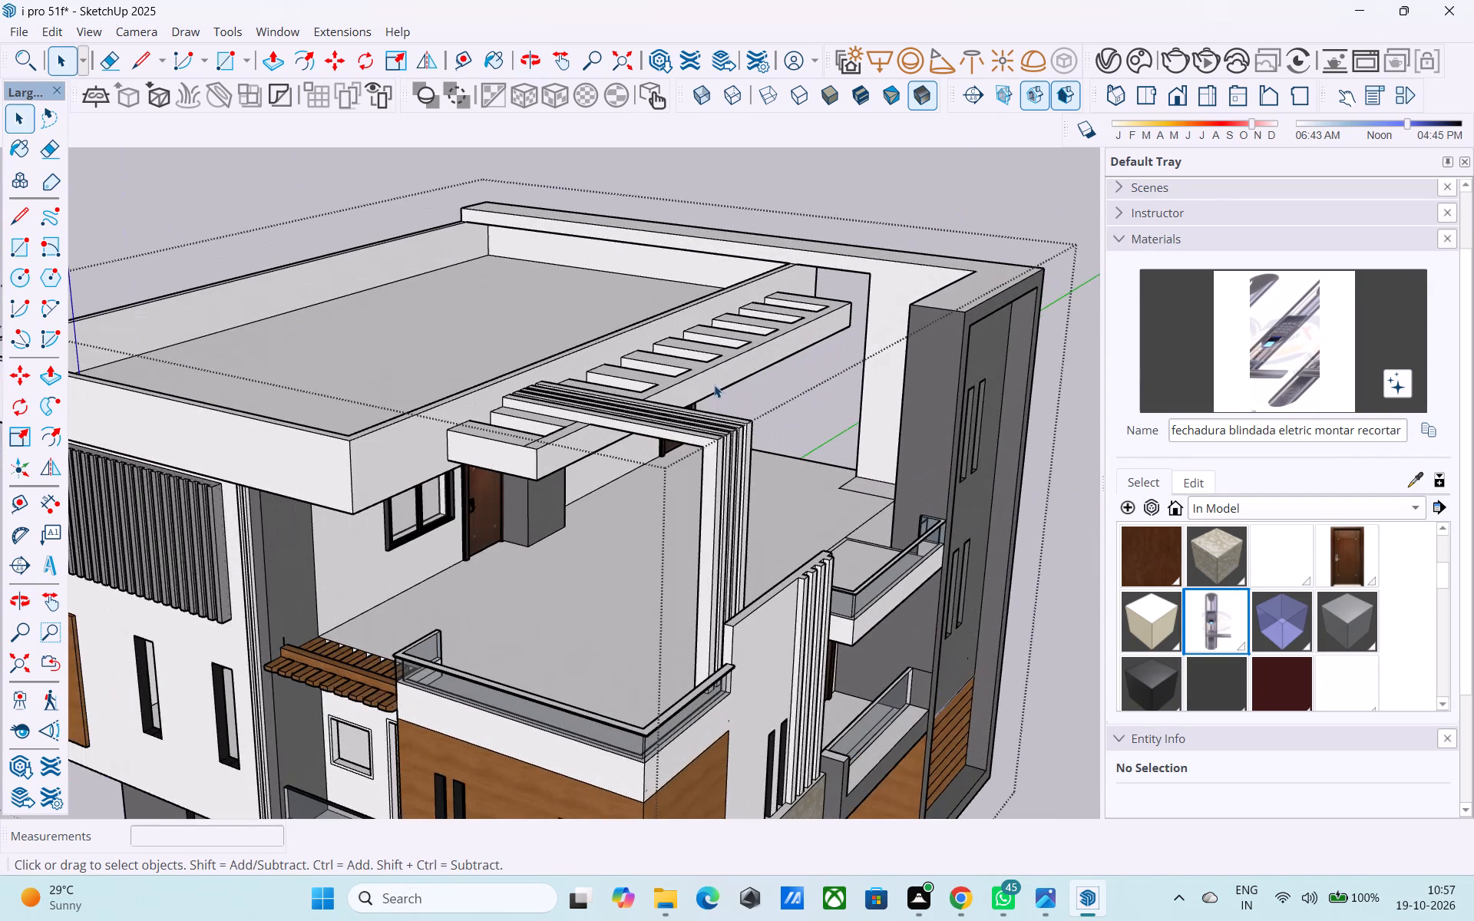
click(714, 384)
key(p)
click(713, 378)
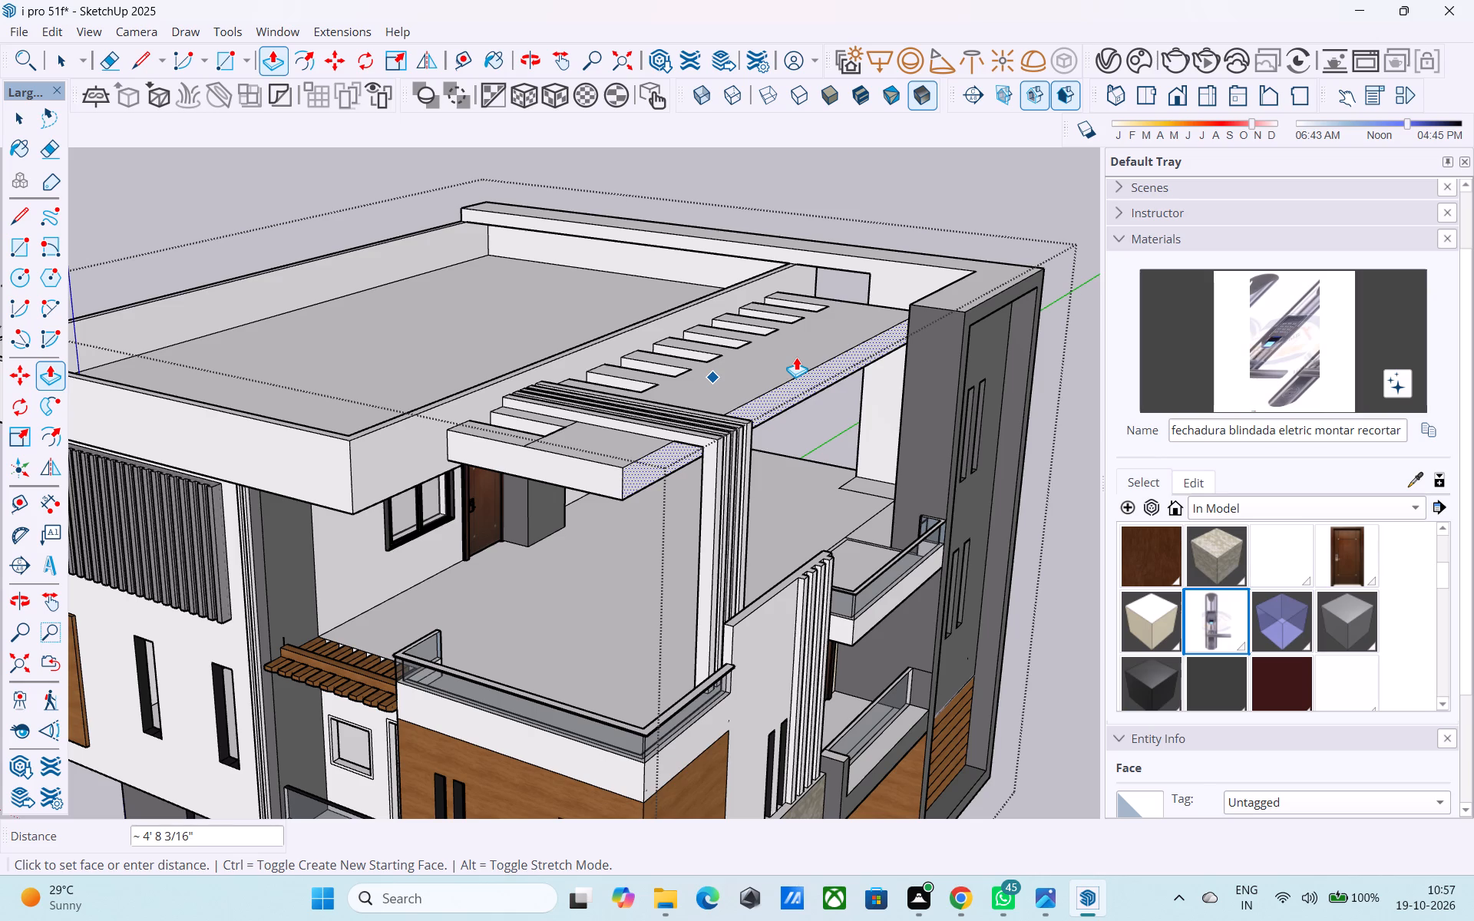
click(882, 348)
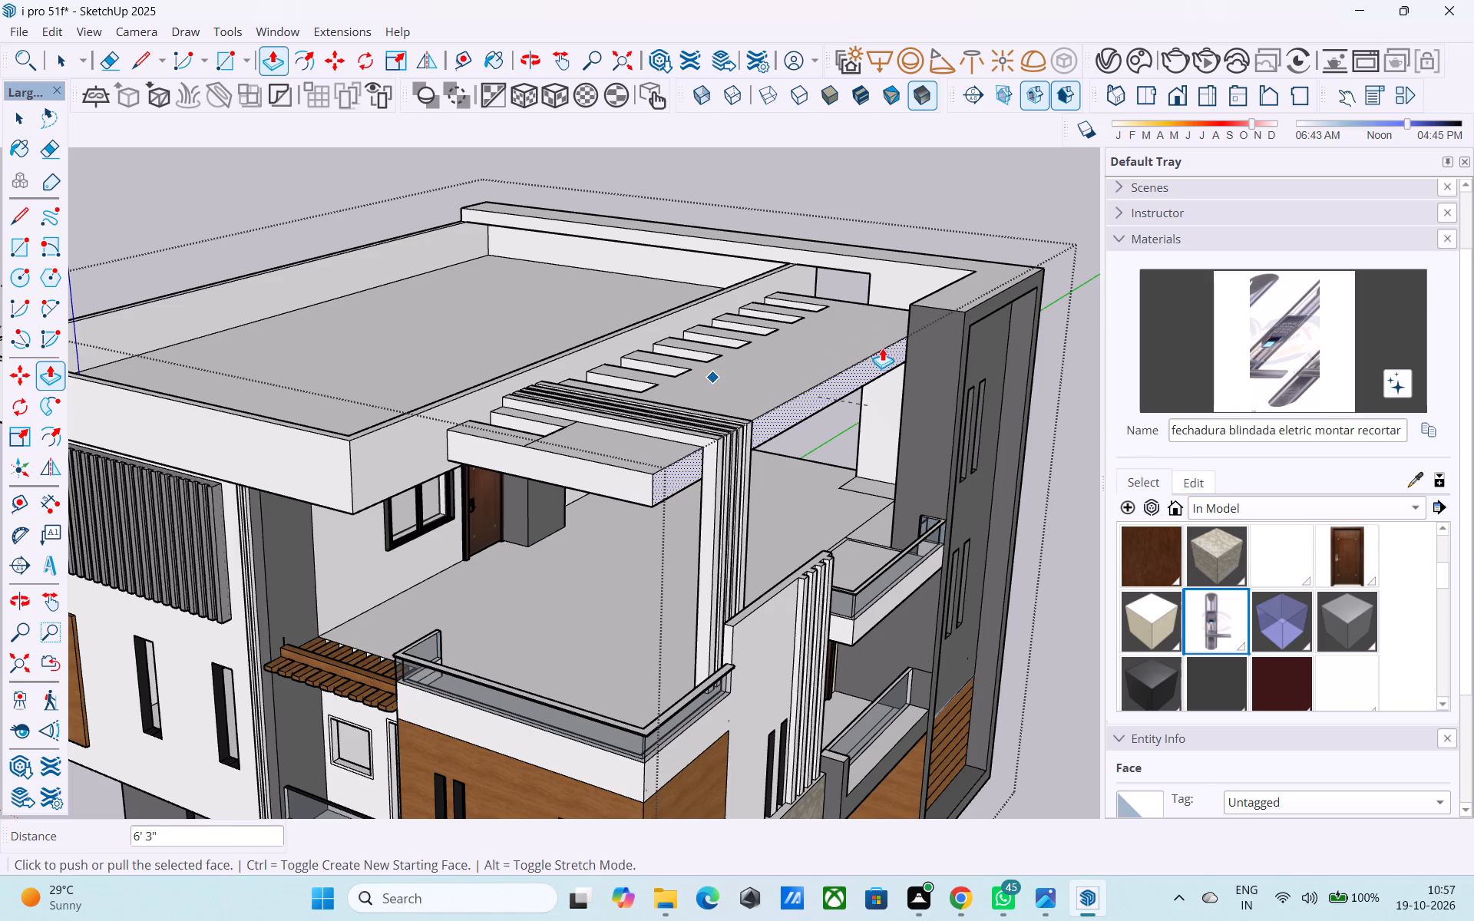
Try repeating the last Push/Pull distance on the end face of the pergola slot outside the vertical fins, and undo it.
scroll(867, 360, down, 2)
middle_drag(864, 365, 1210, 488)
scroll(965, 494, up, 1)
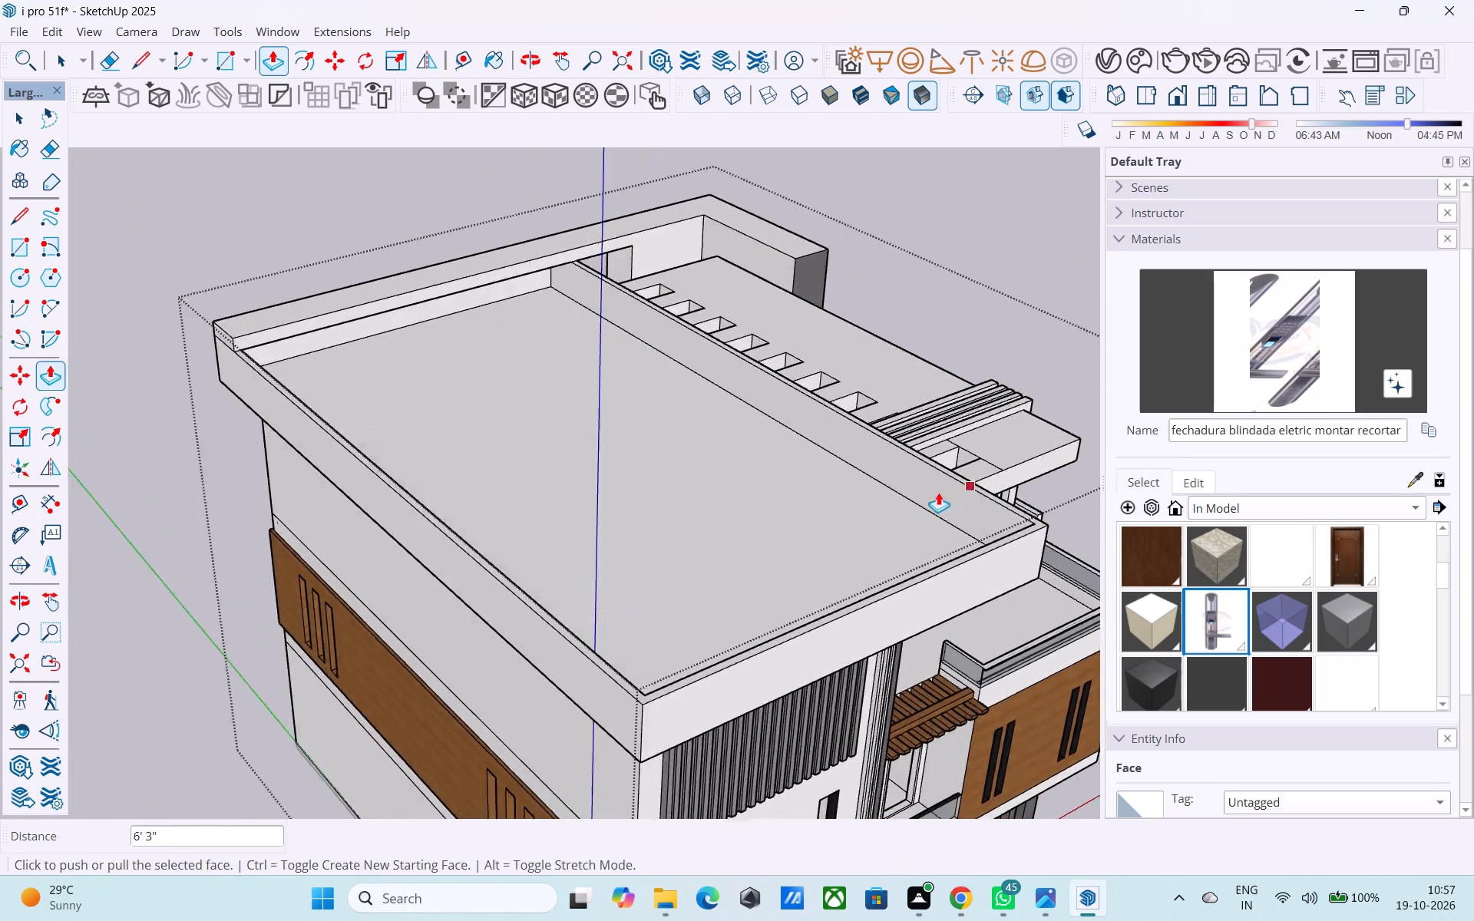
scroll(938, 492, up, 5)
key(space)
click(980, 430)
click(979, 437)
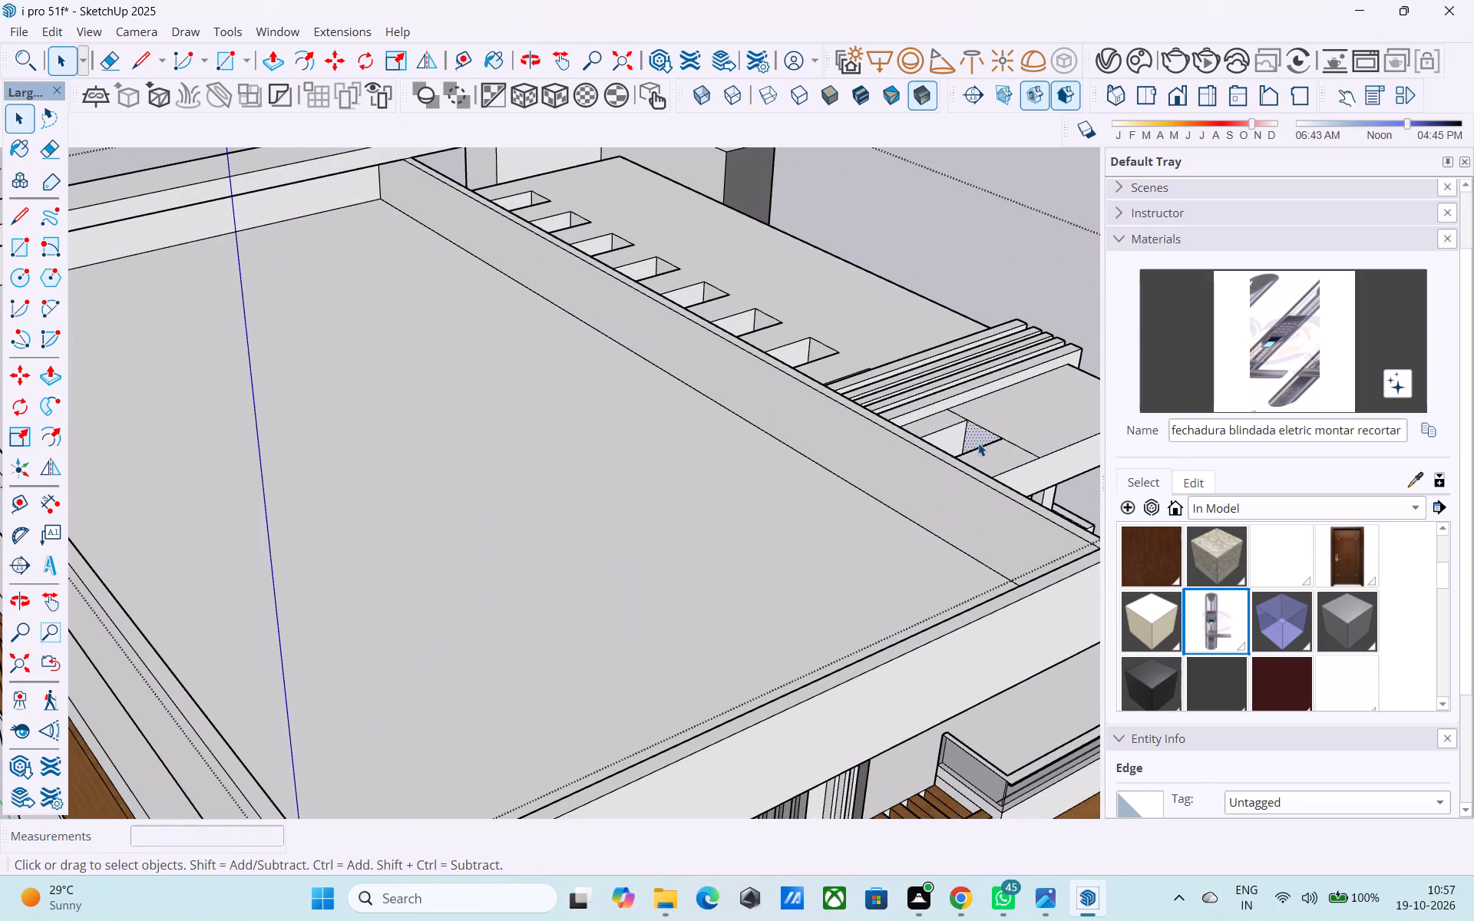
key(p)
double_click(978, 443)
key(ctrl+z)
Lengthen the pergola slot outside the vertical fins by pushing its end face back about 4' 3 9/16".
shift+middle_drag(978, 444, 943, 459)
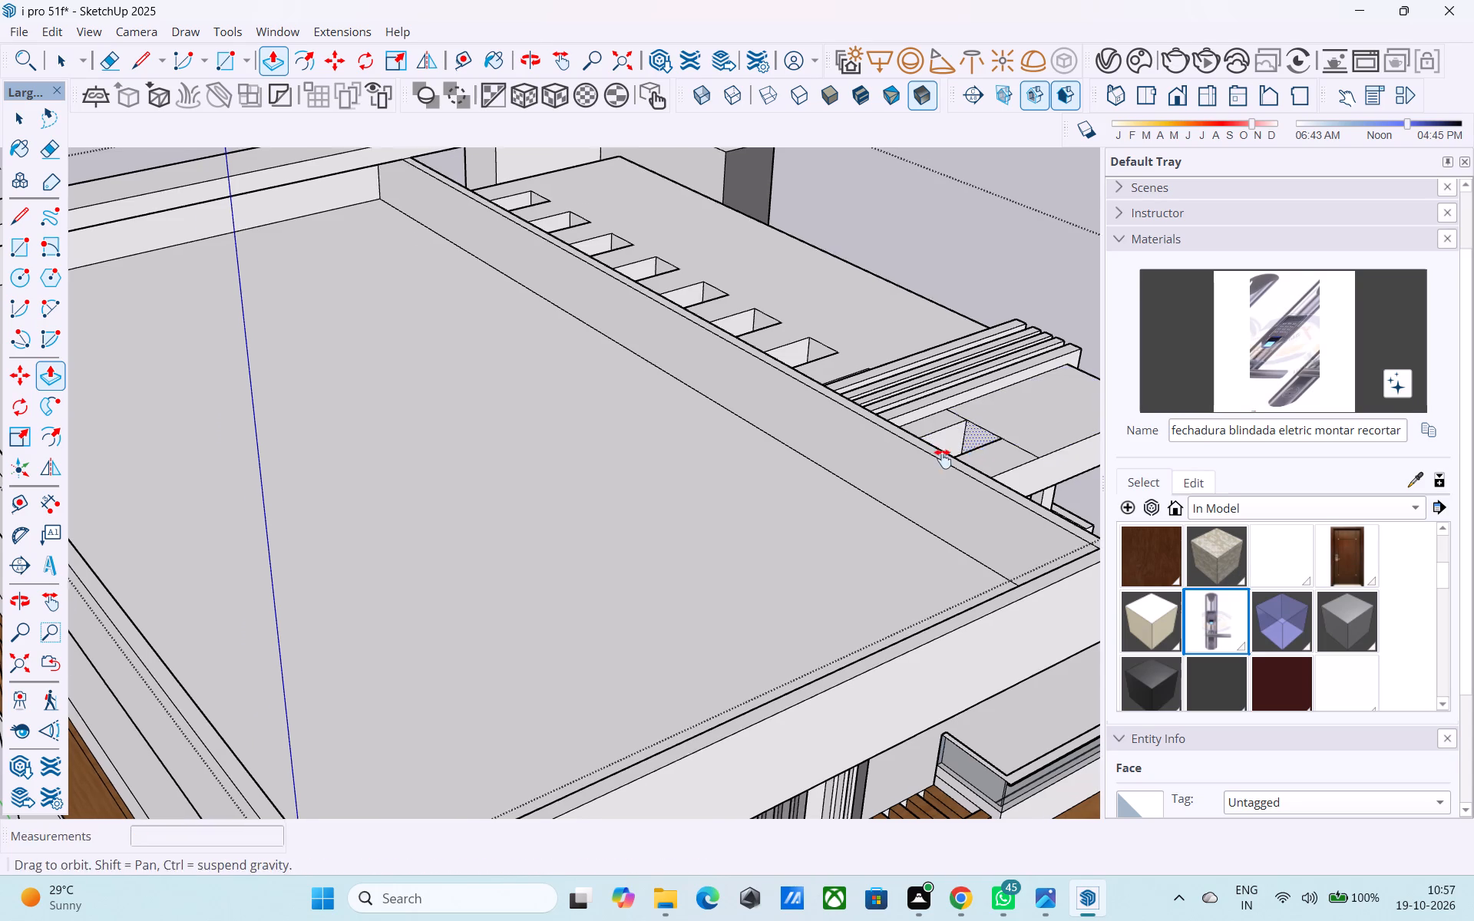
shift+middle_drag(943, 459, 905, 472)
scroll(910, 465, up, 4)
click(909, 453)
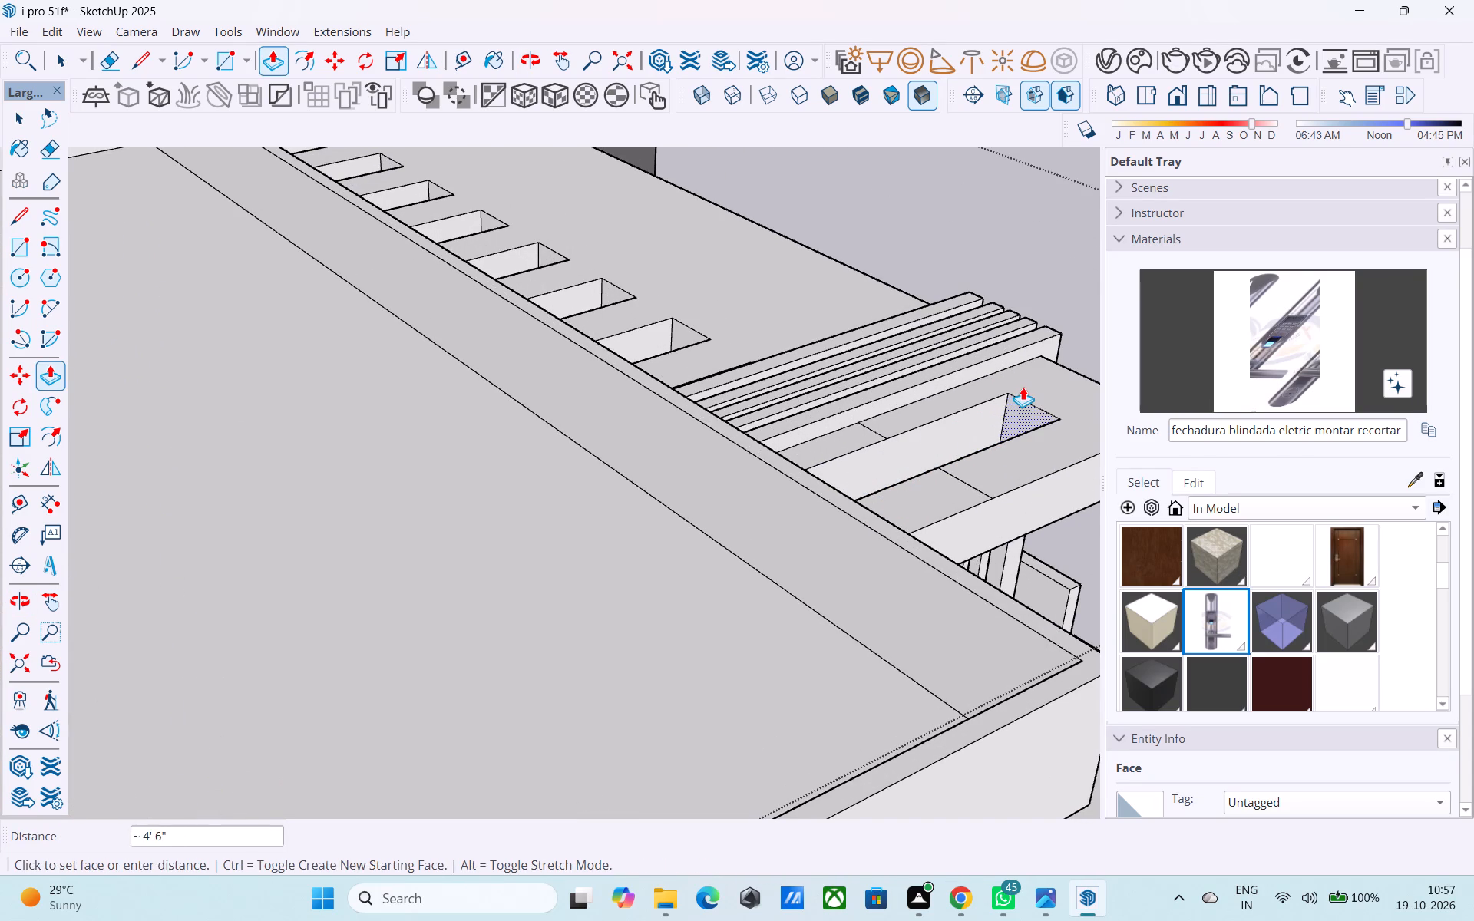
click(1021, 399)
Lengthen the nearest fully visible slot on the other side of the fins by repeating the last Push/Pull distance.
shift+middle_drag(764, 340, 794, 444)
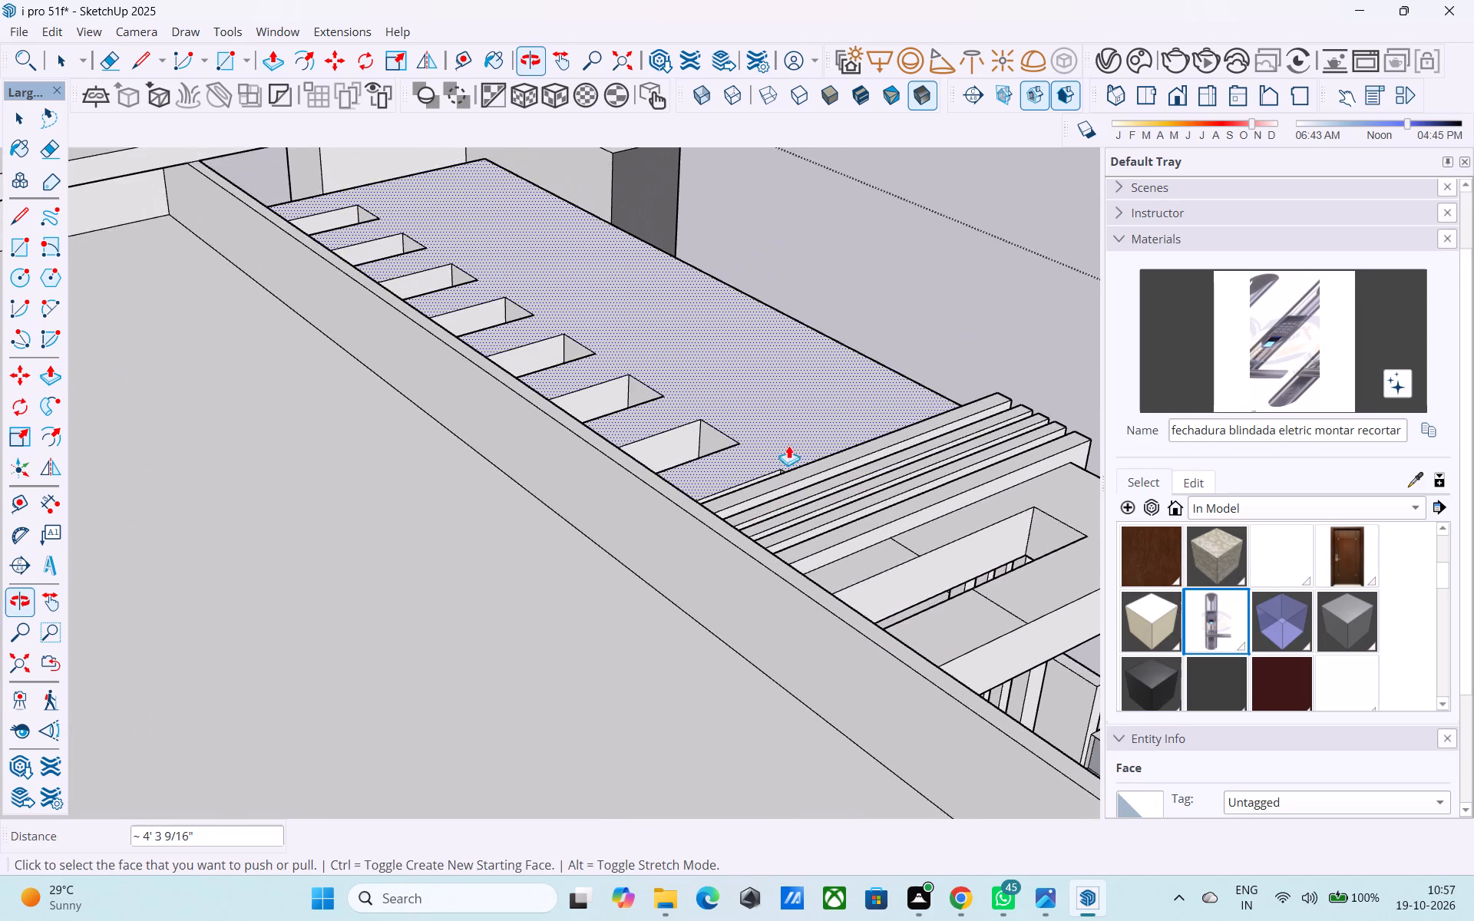
scroll(725, 427, up, 3)
key(space)
click(725, 439)
click(717, 441)
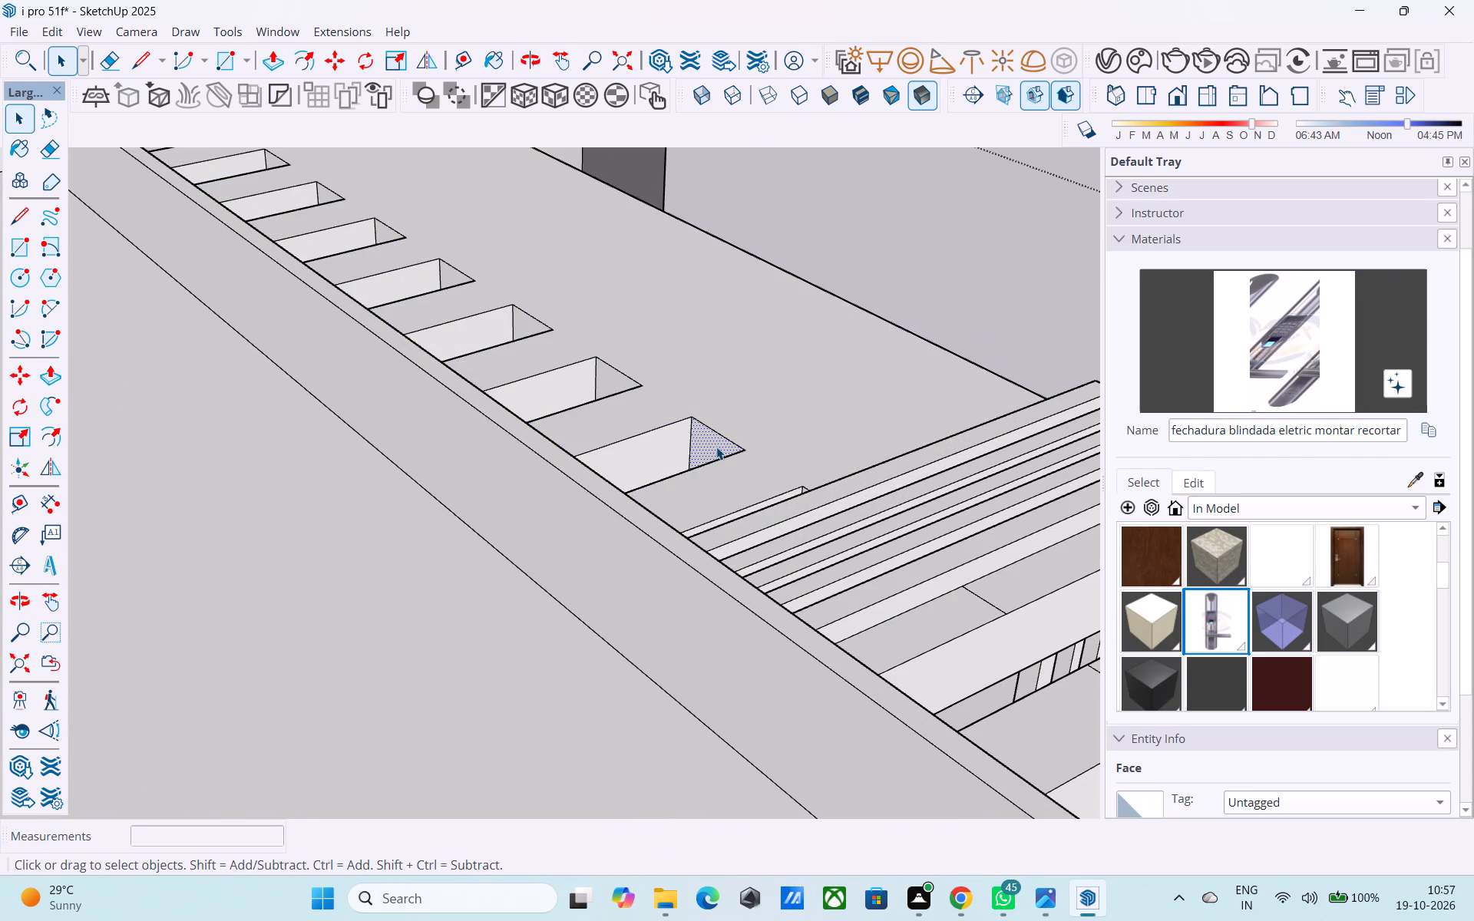
key(p)
double_click(716, 447)
Push the end face of the second slot from the fins out to line up with the neighbouring lengthened slot.
key(space)
click(603, 375)
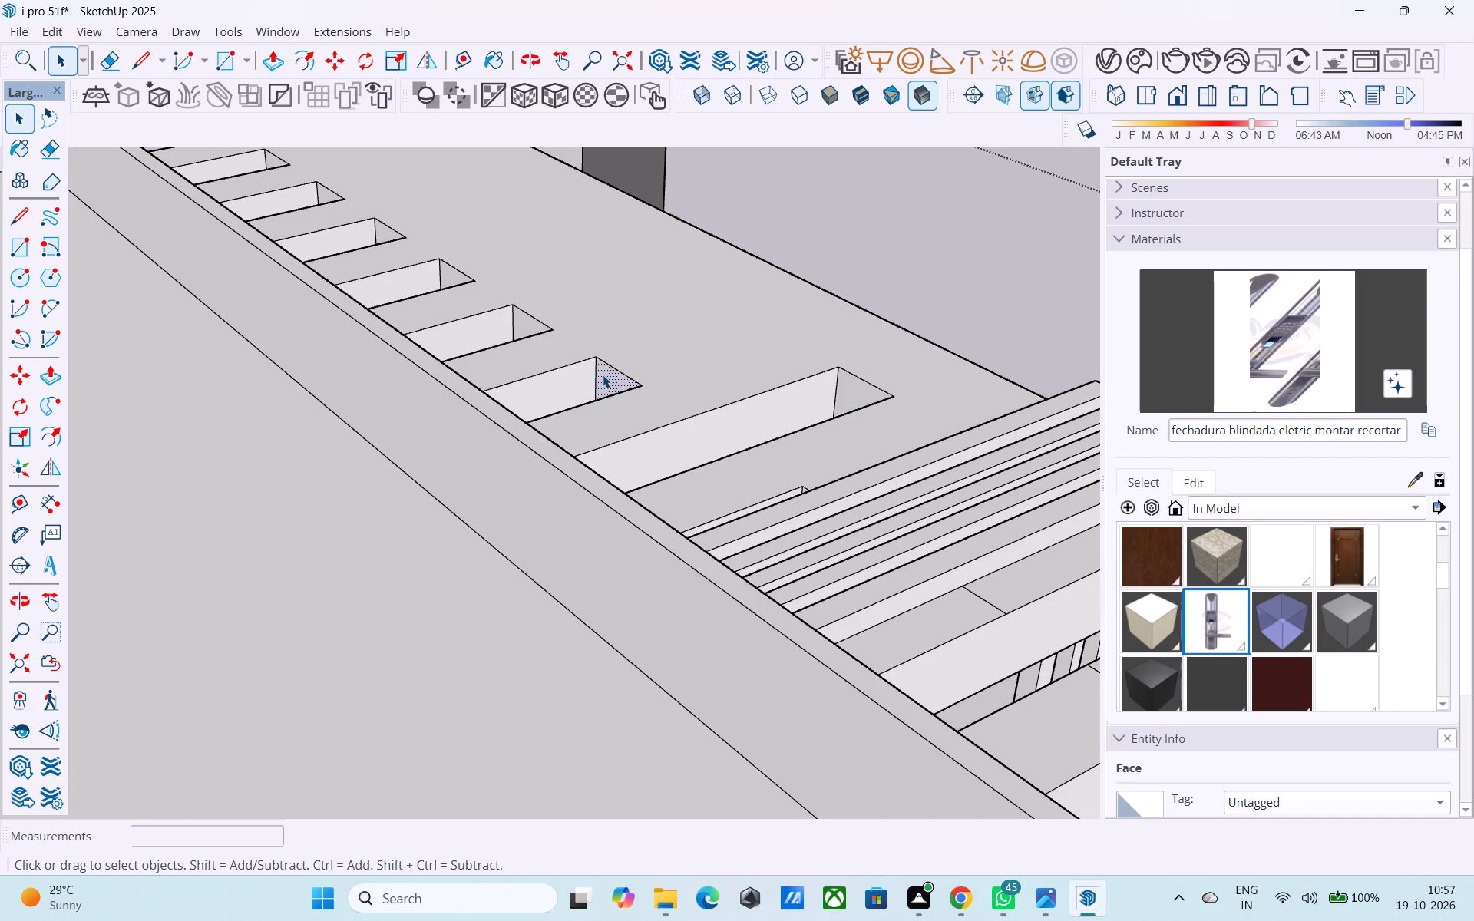
key(p)
double_click(603, 375)
shift+middle_drag(604, 374, 614, 433)
scroll(617, 427, up, 4)
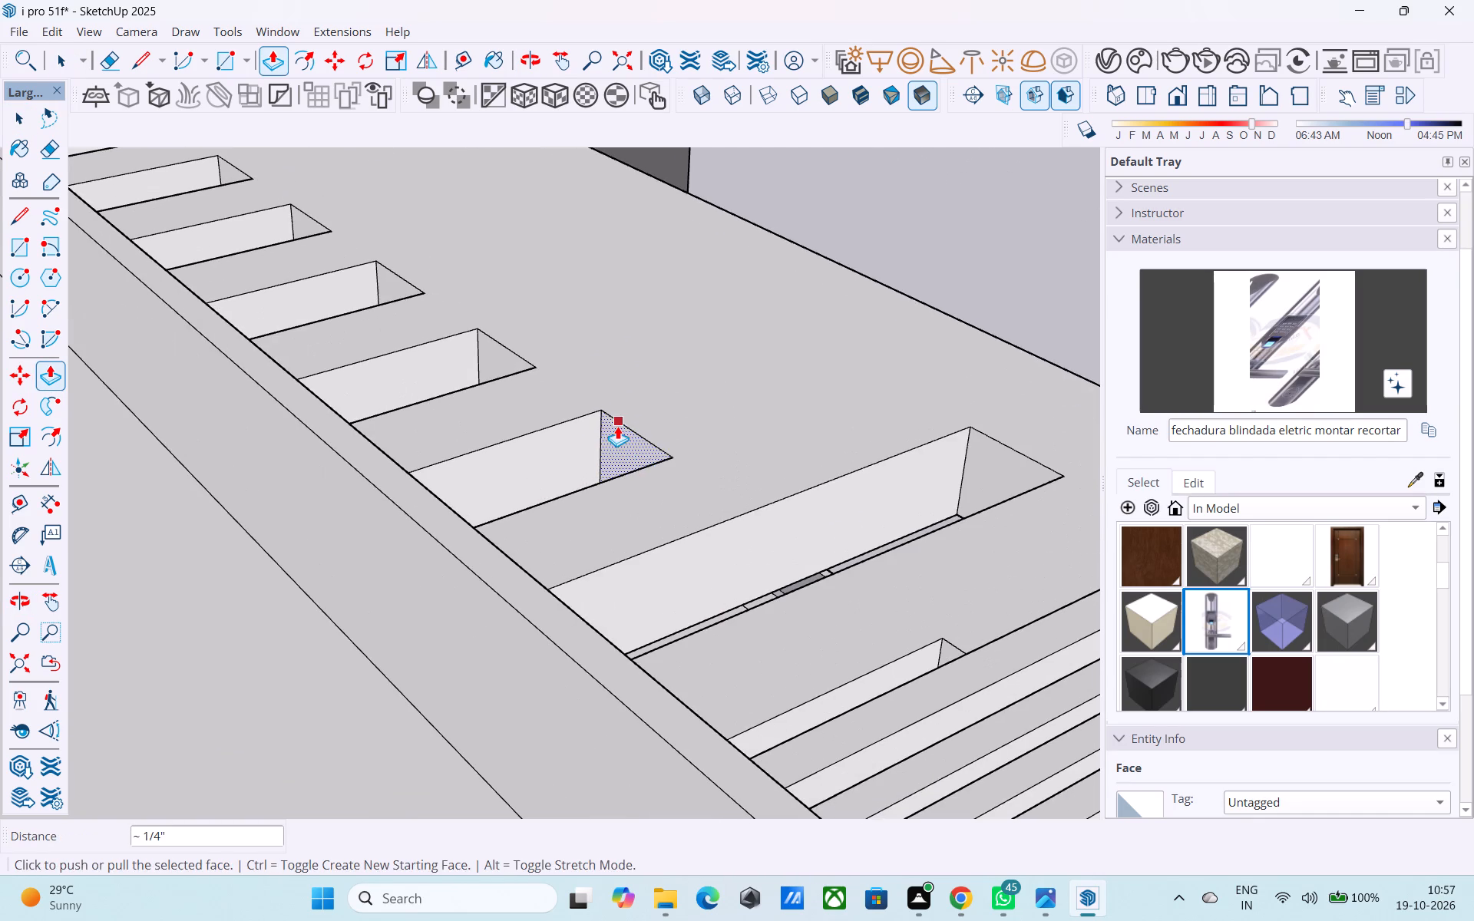
click(622, 437)
click(990, 473)
Lengthen the third and fourth pergola slots from the fins by repeating the last Push/Pull distance on their end faces.
key(space)
click(507, 365)
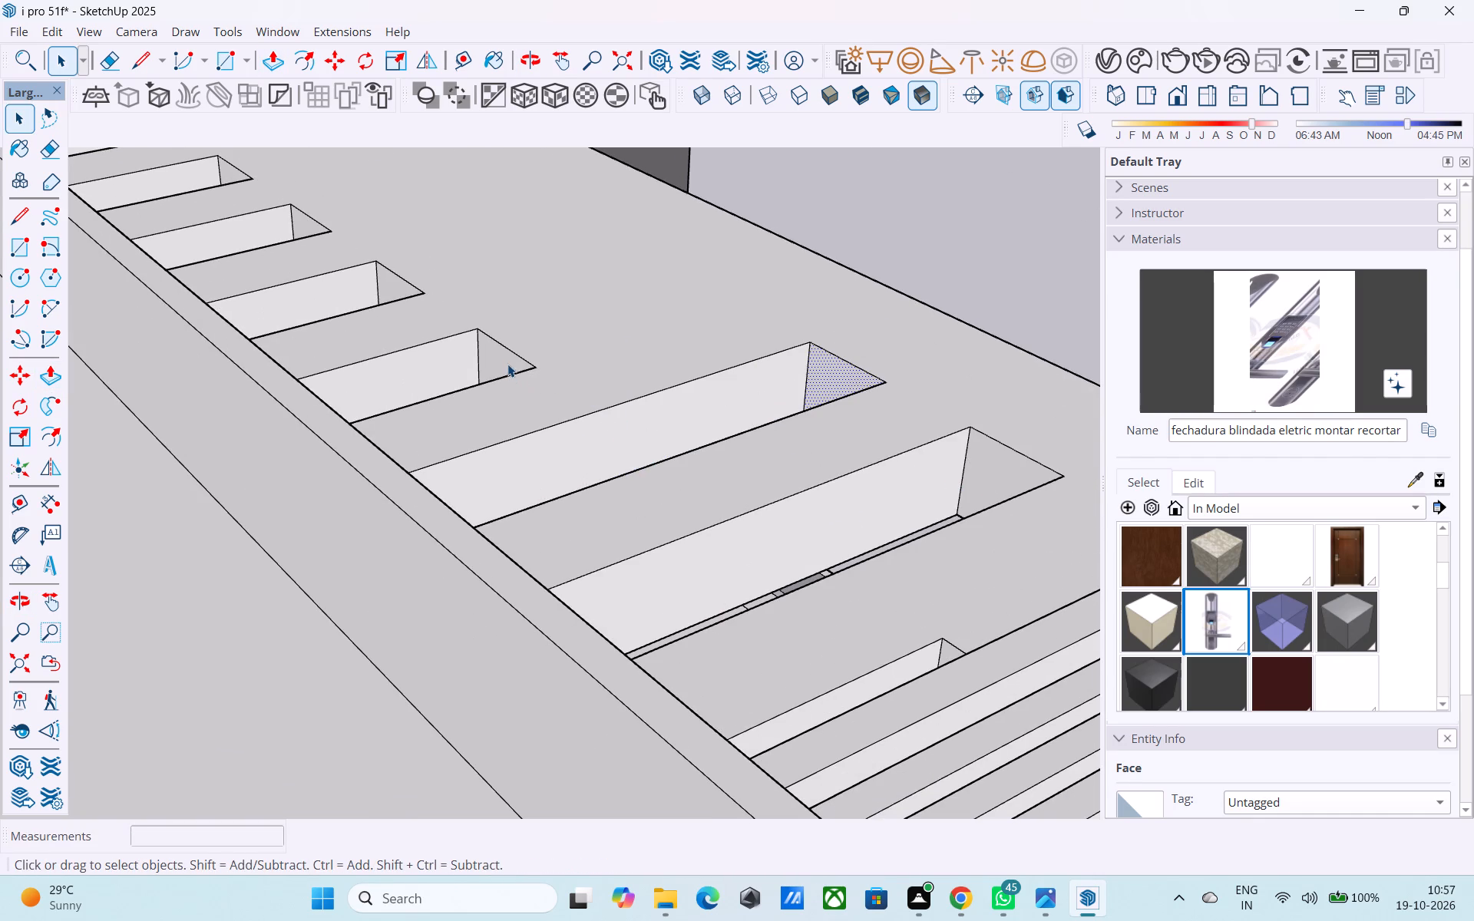
key(p)
double_click(507, 360)
scroll(507, 359, down, 2)
shift+middle_drag(507, 359, 615, 476)
scroll(540, 426, up, 4)
key(space)
click(532, 410)
key(p)
double_click(532, 407)
Lengthen the fifth pergola slot from the fins by repeating the last Push/Pull distance on its end face.
scroll(530, 406, down, 2)
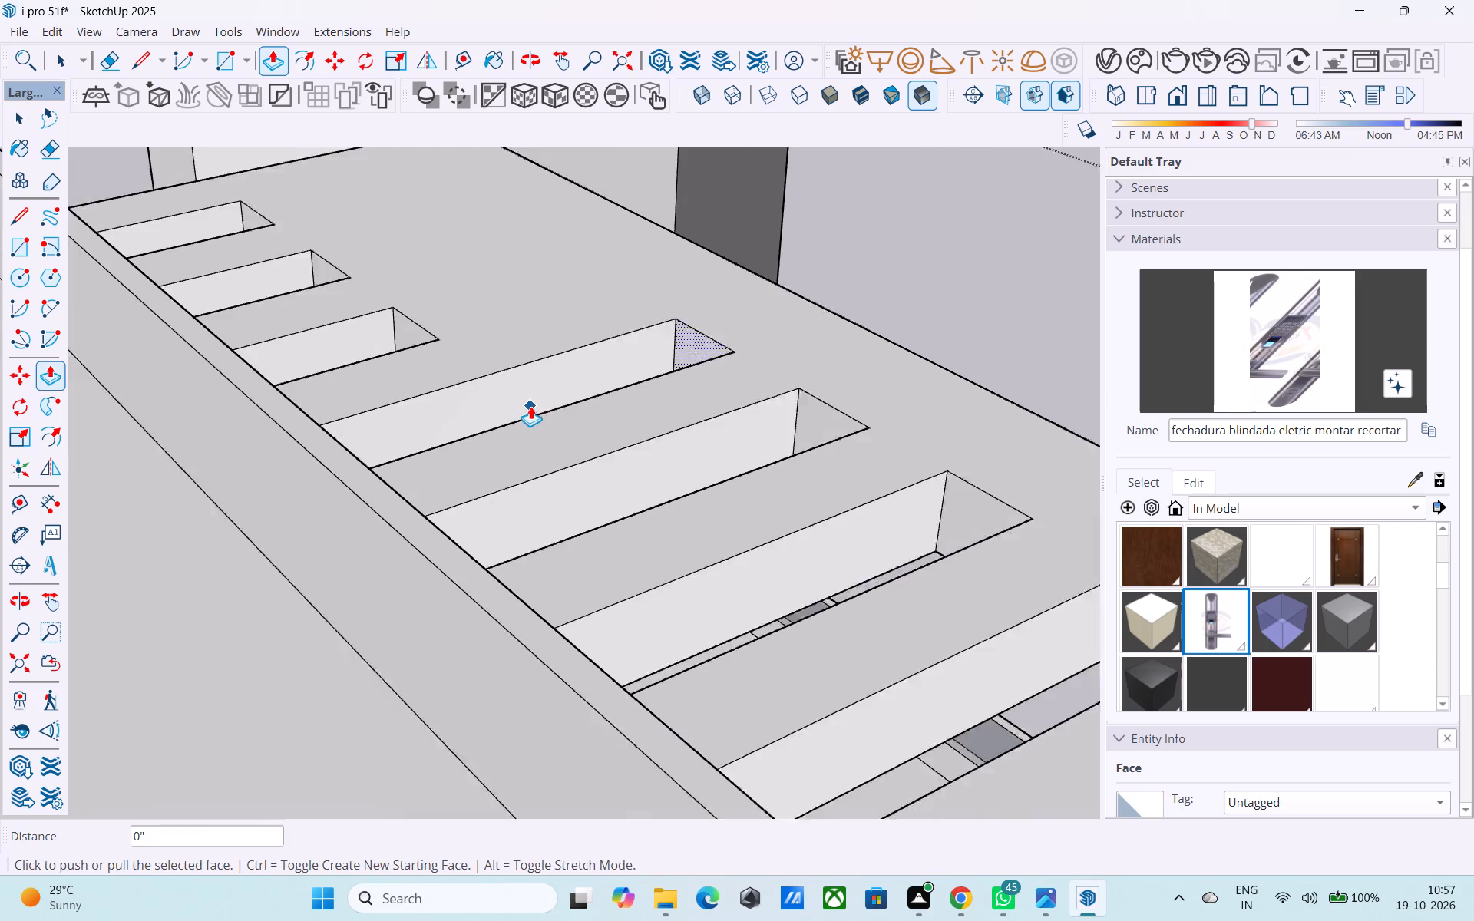
scroll(530, 406, down, 3)
shift+middle_drag(530, 406, 710, 523)
scroll(593, 462, up, 4)
key(space)
click(620, 457)
text(op)
double_click(620, 457)
Lengthen the sixth pergola slot from the fins by repeating the last Push/Pull distance on its end face.
scroll(620, 453, down, 2)
shift+middle_drag(619, 454, 732, 581)
scroll(623, 542, up, 4)
key(space)
click(635, 491)
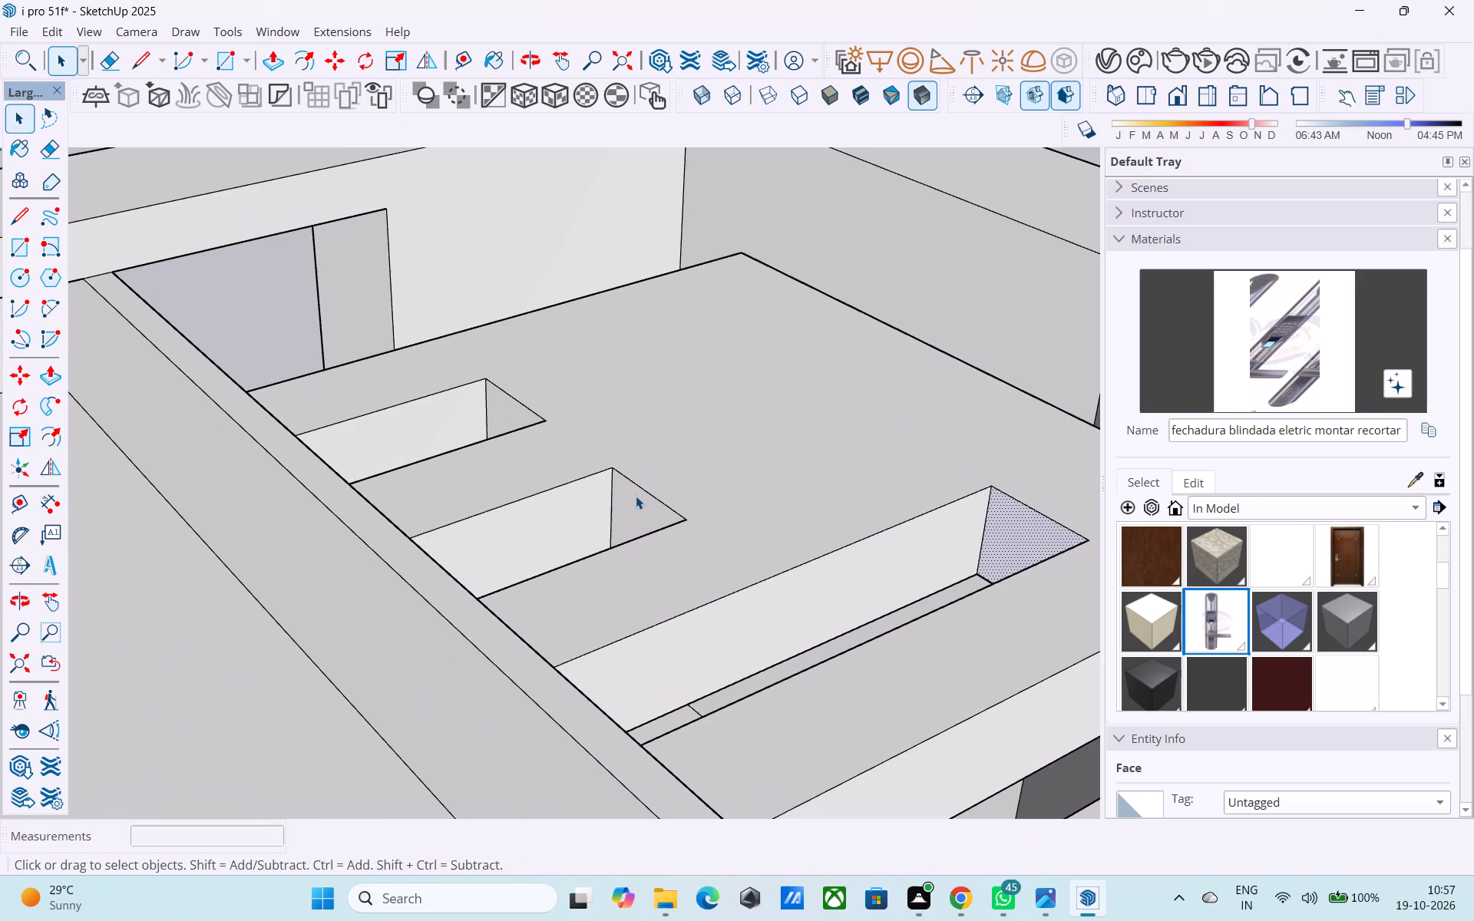
click(636, 500)
key(p)
double_click(636, 501)
double_click(636, 501)
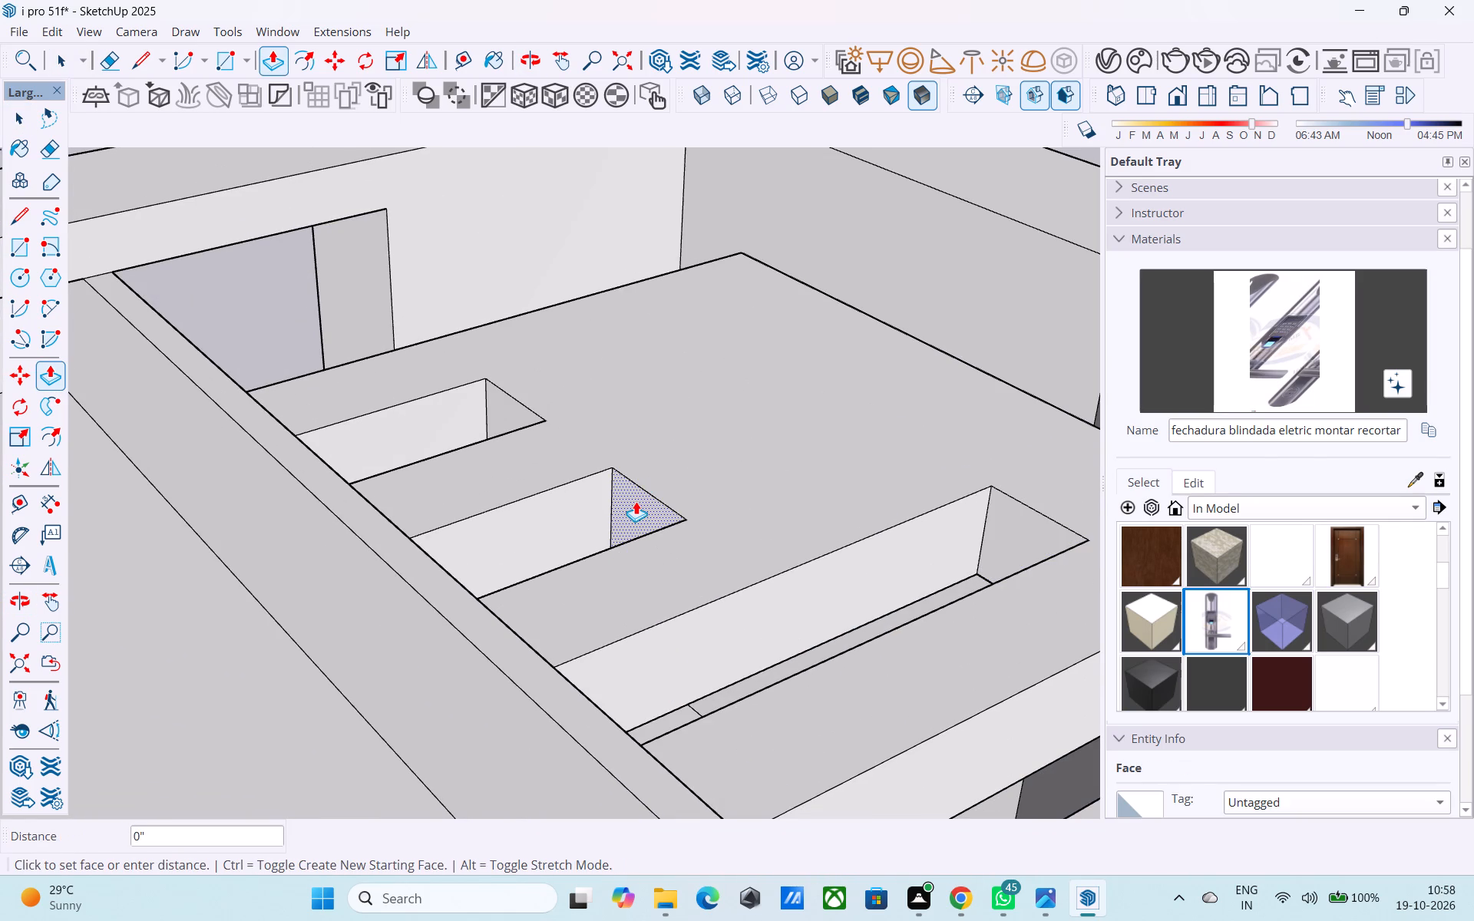
Lengthen the last pergola slot, at the far end of the row, by repeating the same Push/Pull distance.
shift+middle_drag(498, 392, 531, 448)
scroll(531, 448, up, 4)
key(space)
click(565, 496)
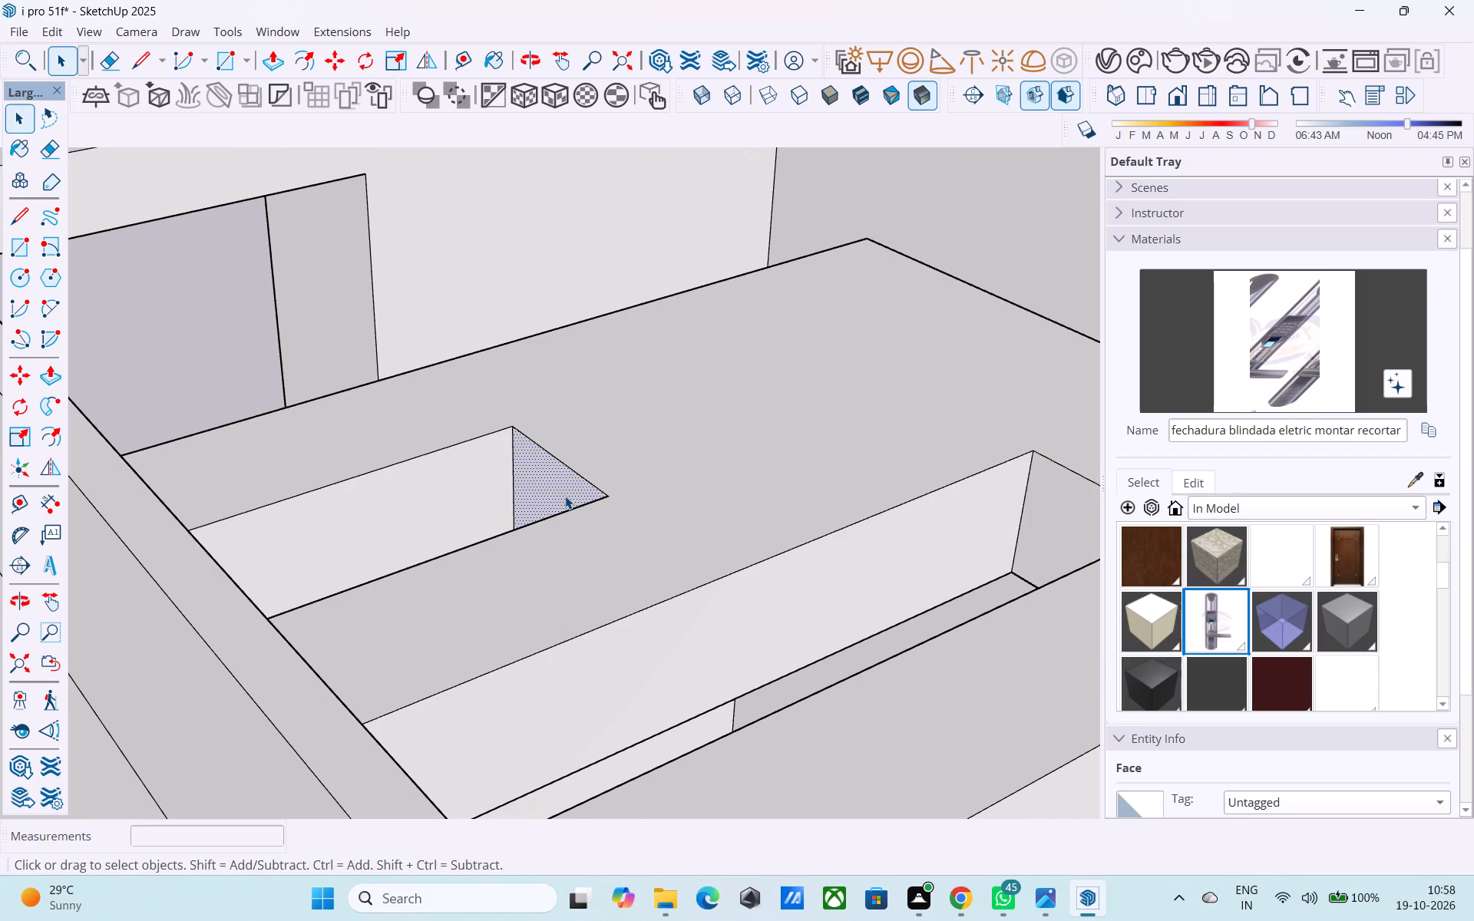
key(p)
double_click(565, 496)
scroll(564, 494, down, 14)
key(space)
Examine the extended pergola and its lengthened slots from above, the front corner and a low viewpoint.
middle_drag(547, 490, 479, 451)
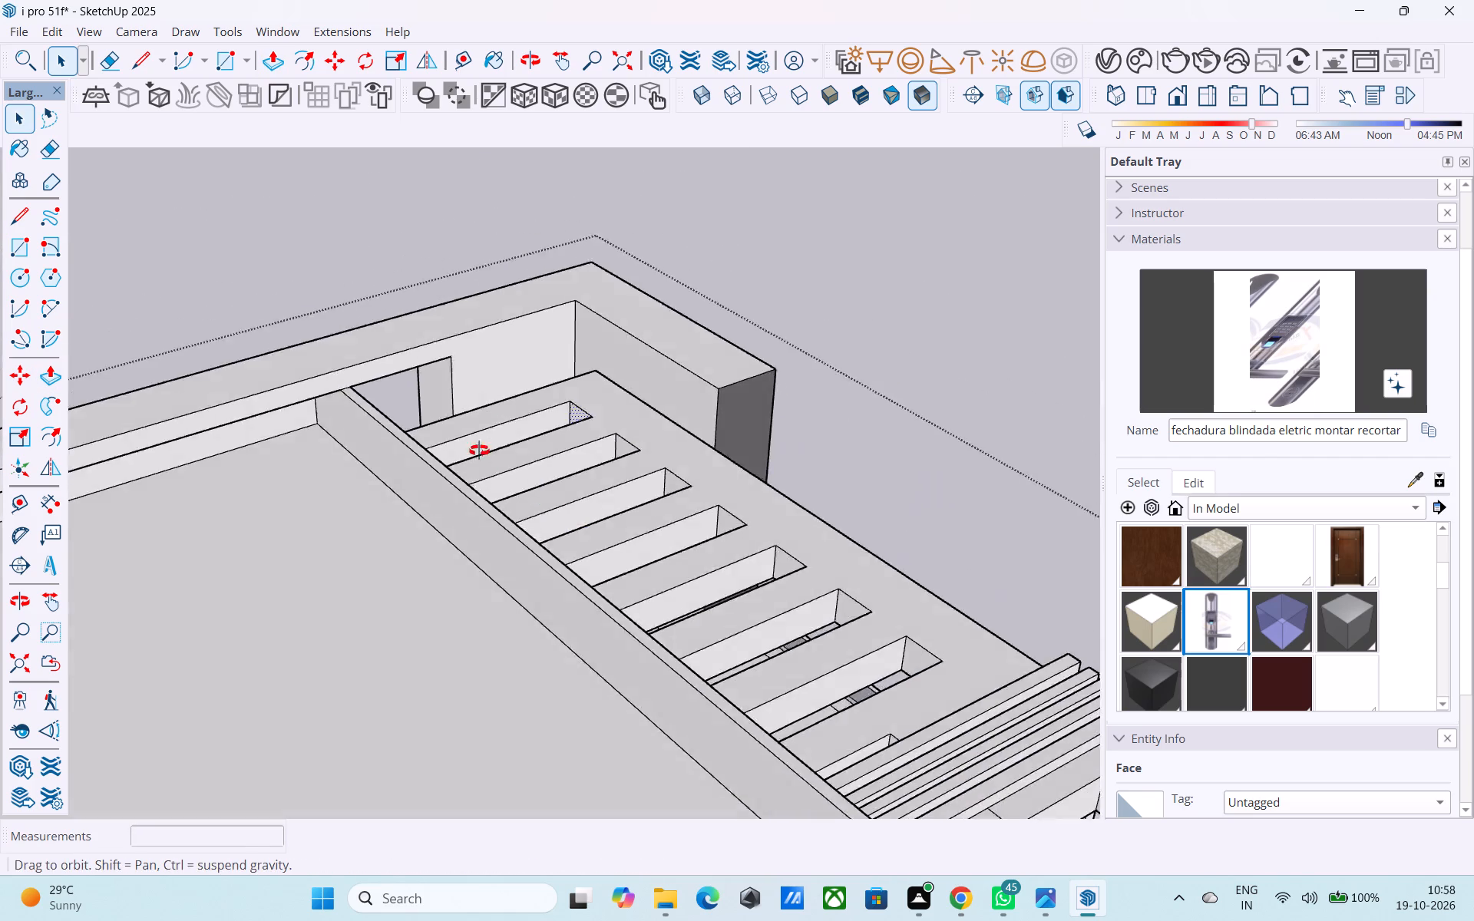
middle_drag(479, 451, 322, 357)
scroll(312, 338, down, 9)
middle_drag(648, 493, 307, 446)
scroll(365, 421, down, 4)
middle_drag(365, 419, 491, 484)
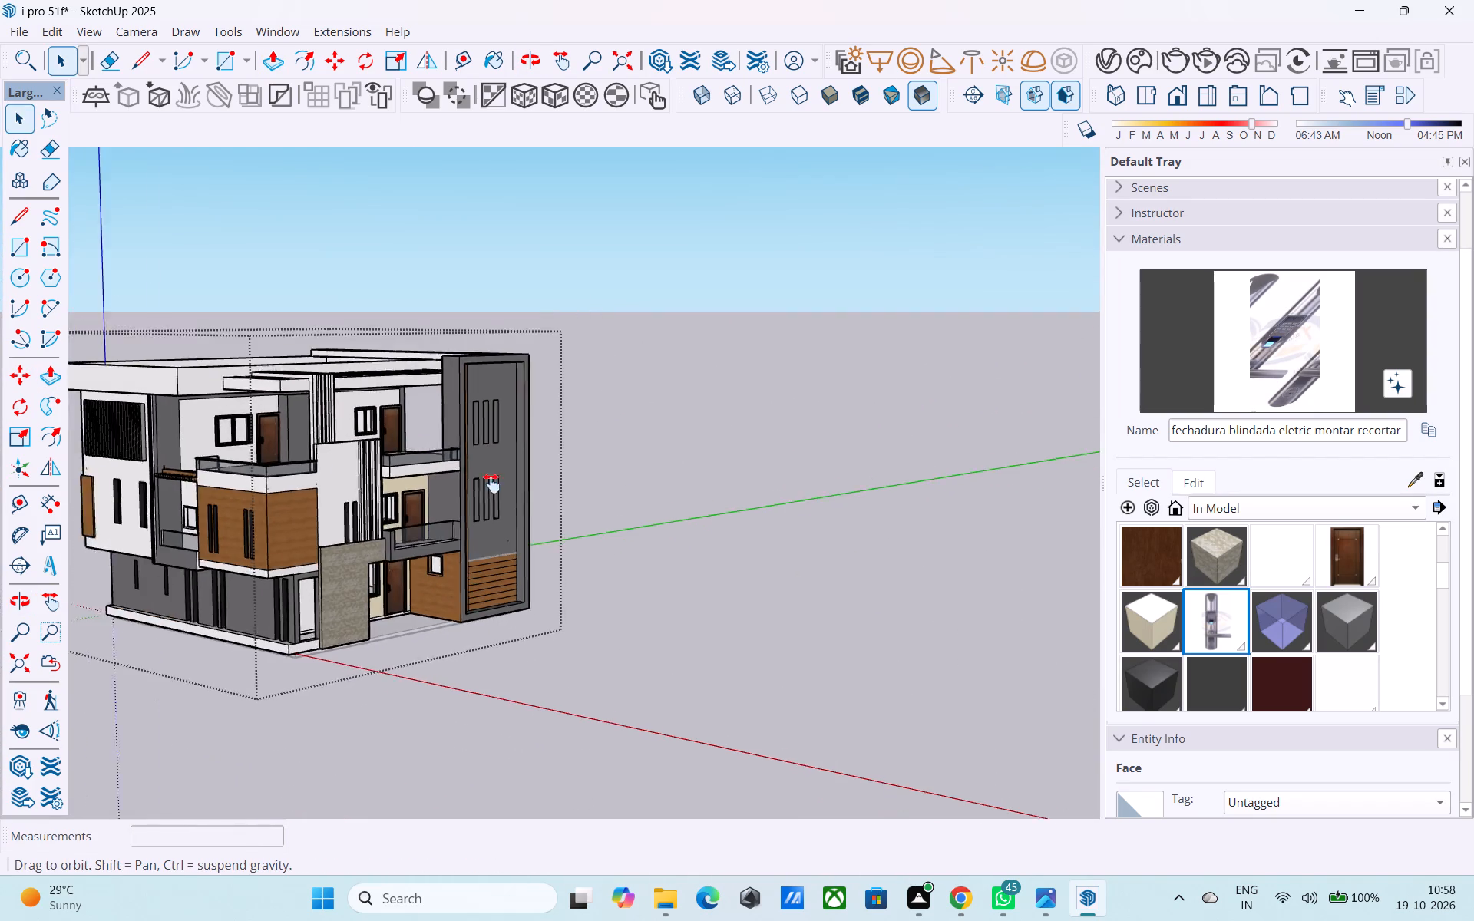
middle_drag(491, 484, 497, 370)
scroll(496, 404, up, 1)
shift+middle_drag(512, 424, 403, 403)
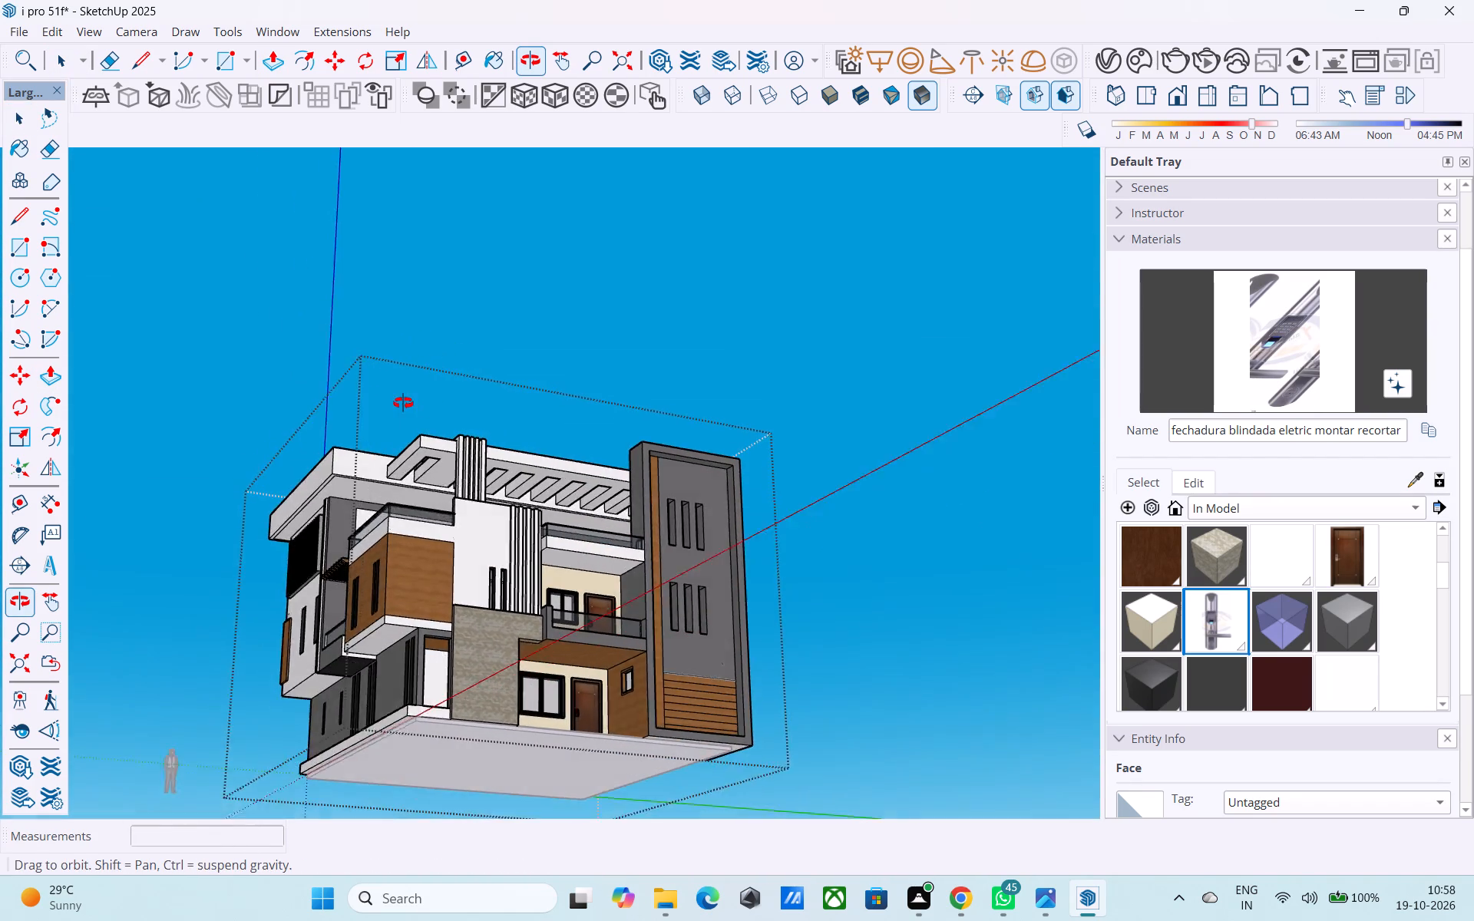
shift+middle_drag(403, 403, 394, 397)
scroll(442, 433, up, 2)
middle_drag(452, 454, 550, 458)
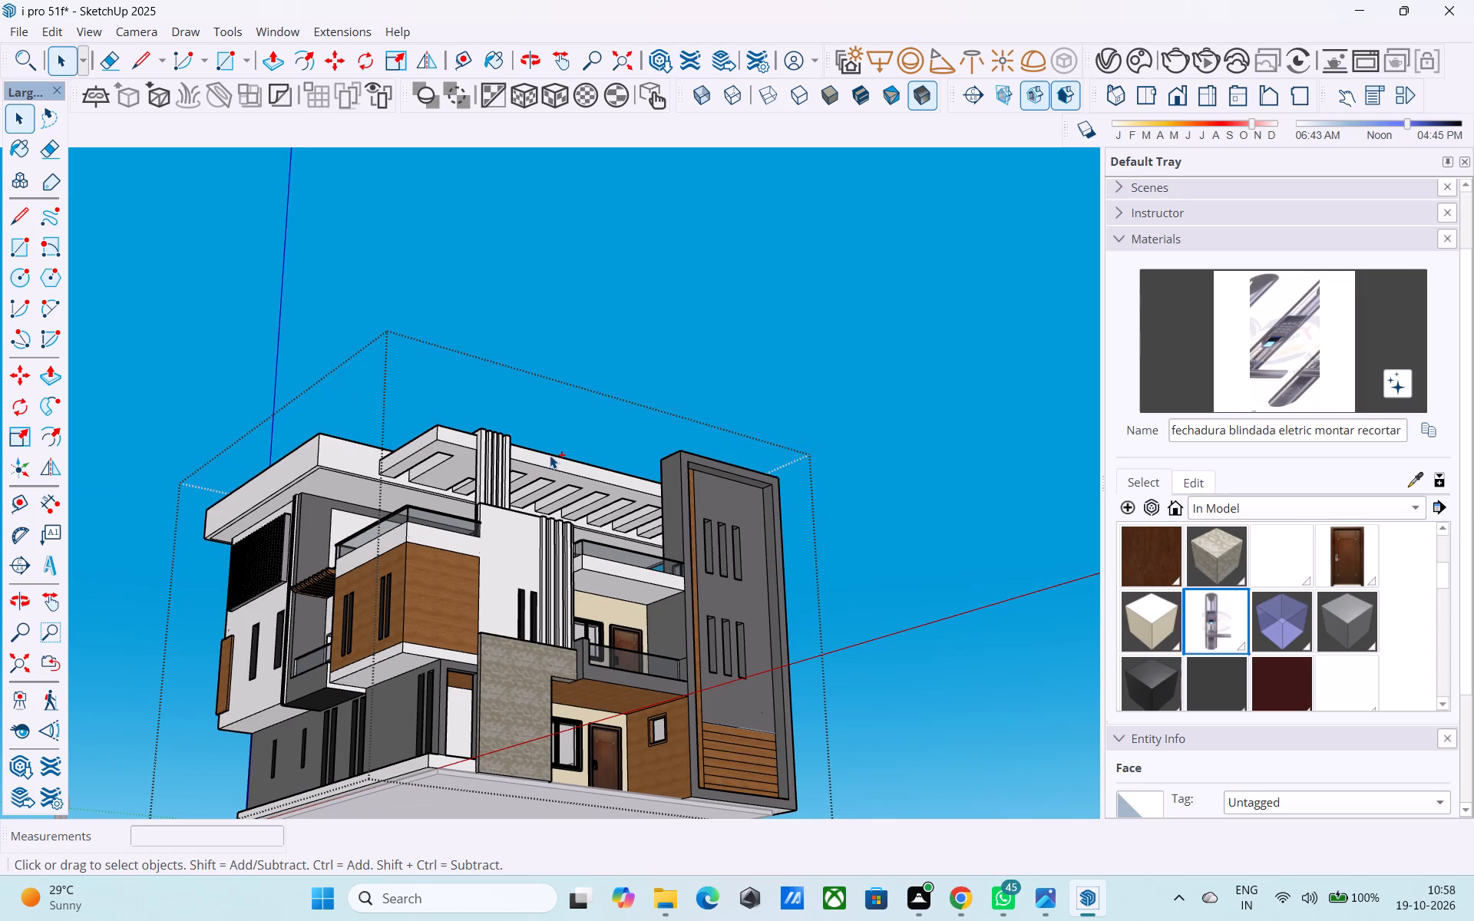
Save the model.
key(ctrl+s)
Examine the pergola closely from above and below, checking the slots around the vertical fins.
scroll(469, 479, up, 9)
middle_drag(458, 483, 494, 615)
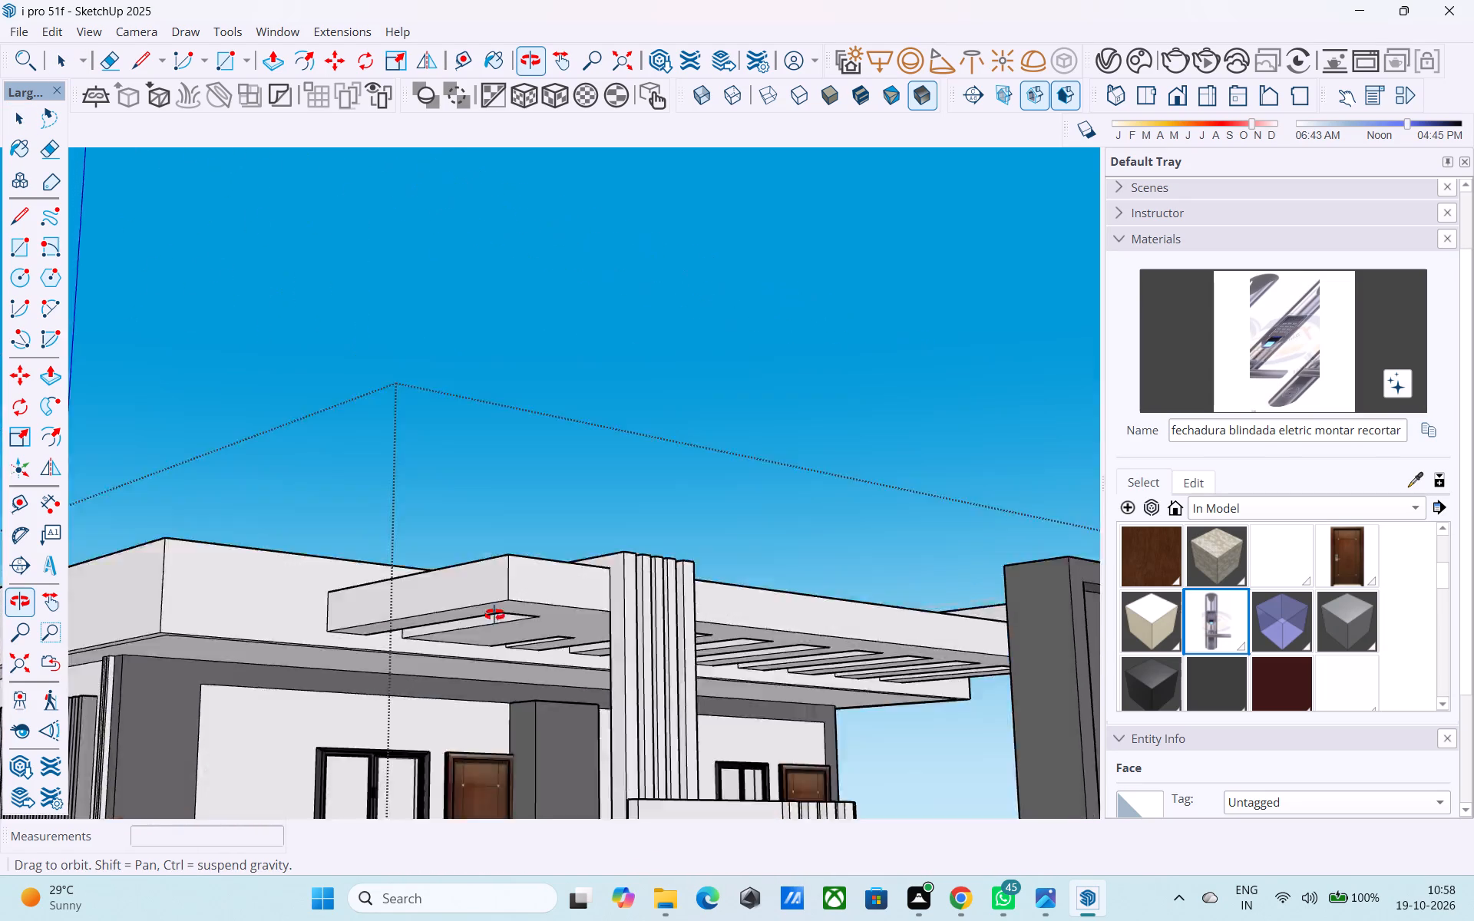
middle_drag(494, 615, 460, 560)
scroll(453, 510, down, 8)
middle_drag(454, 537, 480, 775)
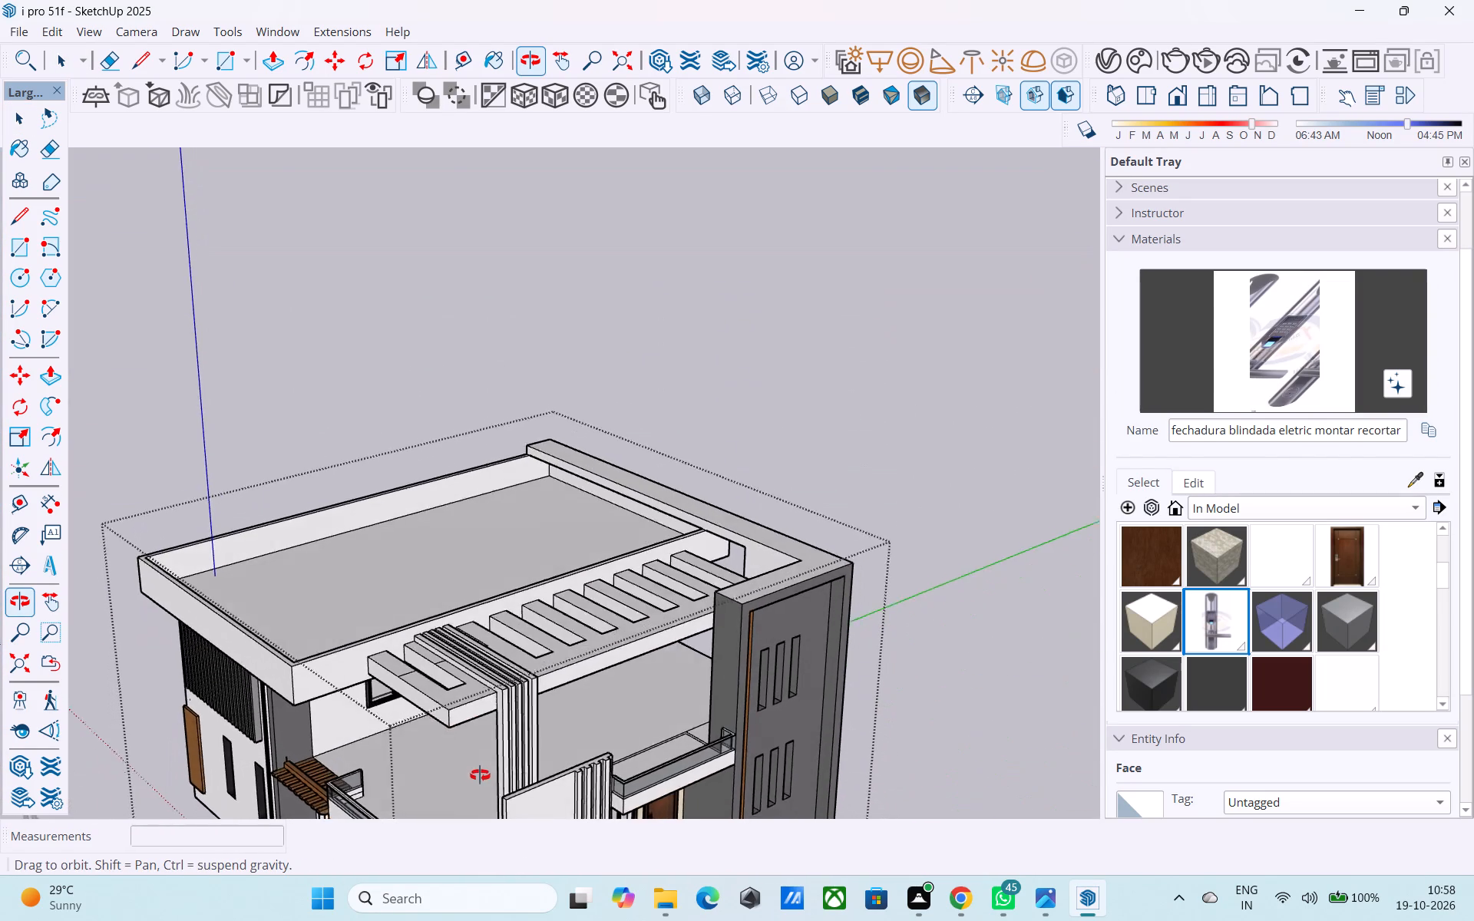
middle_drag(480, 775, 443, 461)
scroll(462, 530, up, 8)
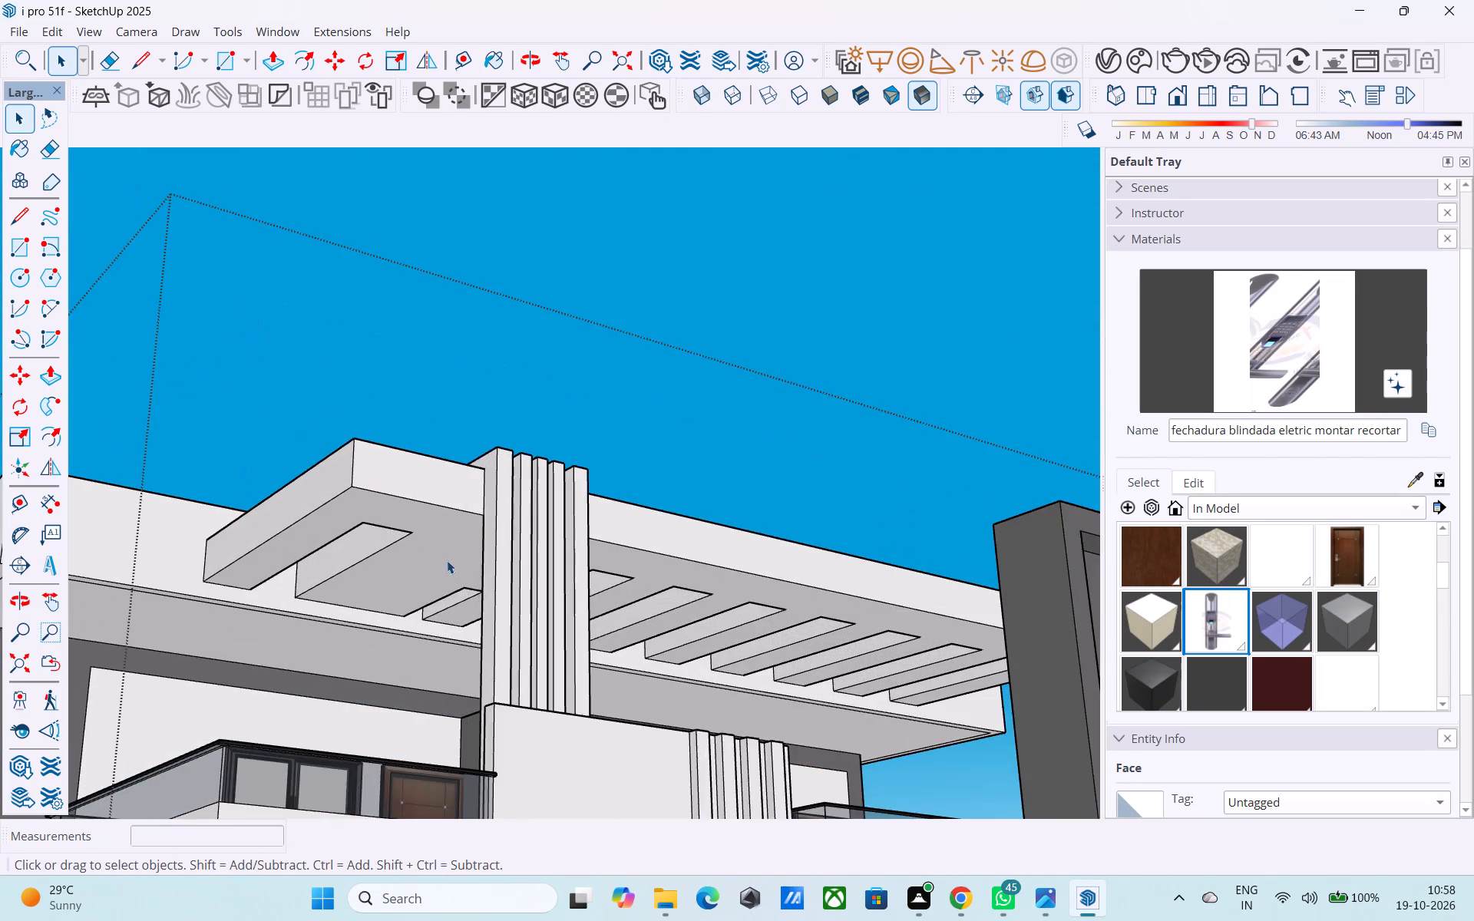
middle_drag(434, 592, 692, 754)
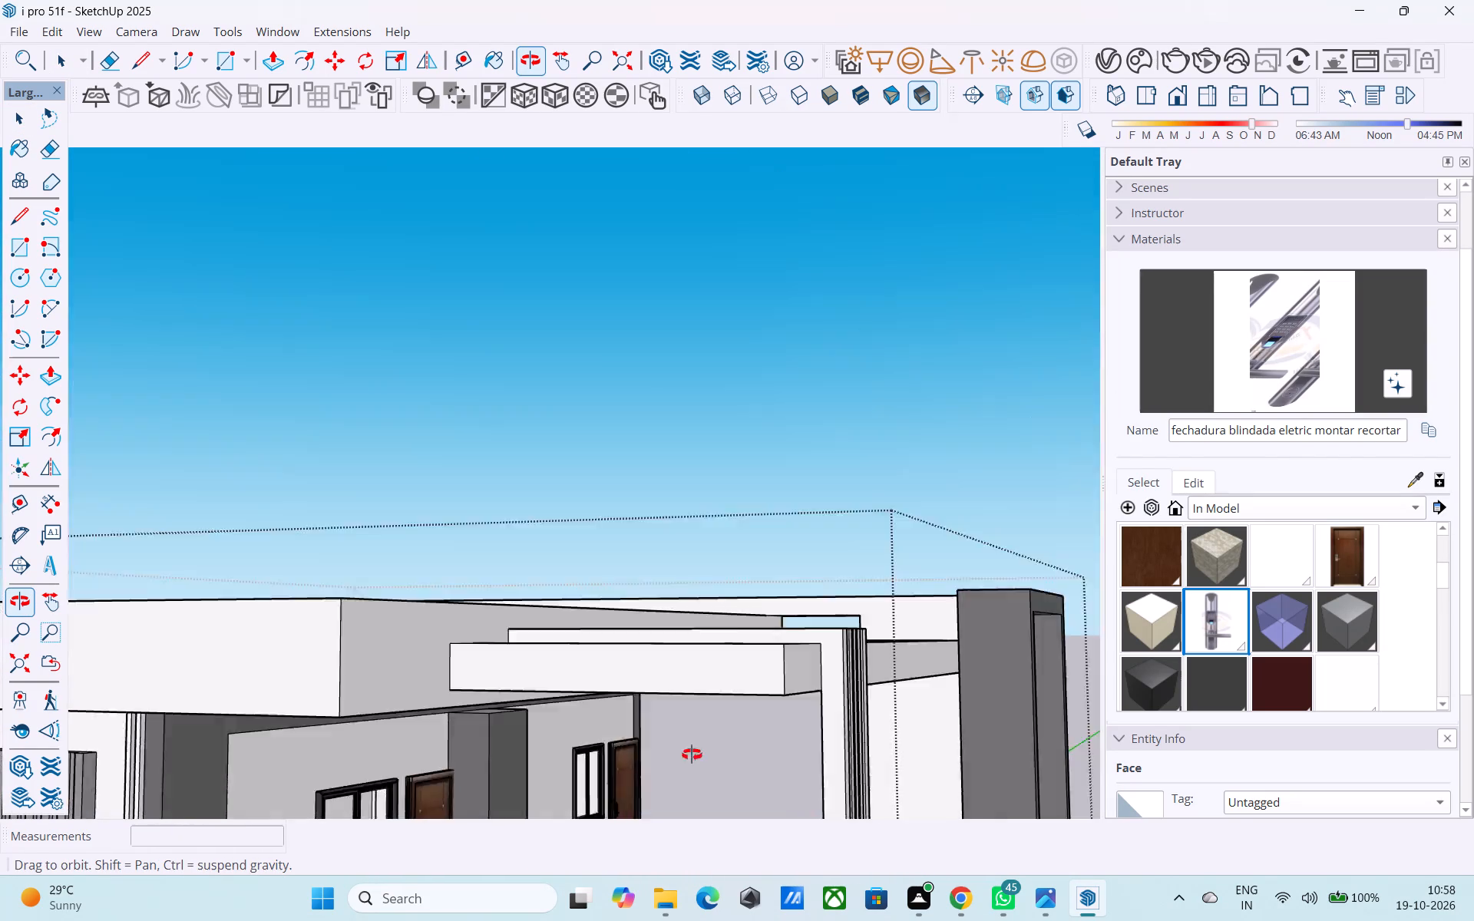
middle_drag(692, 754, 789, 521)
Lengthen the remaining short slot at the vertical fins, from the pergola's underside, by repeating the last Push/Pull distance.
scroll(986, 913, up, 1)
scroll(746, 542, up, 4)
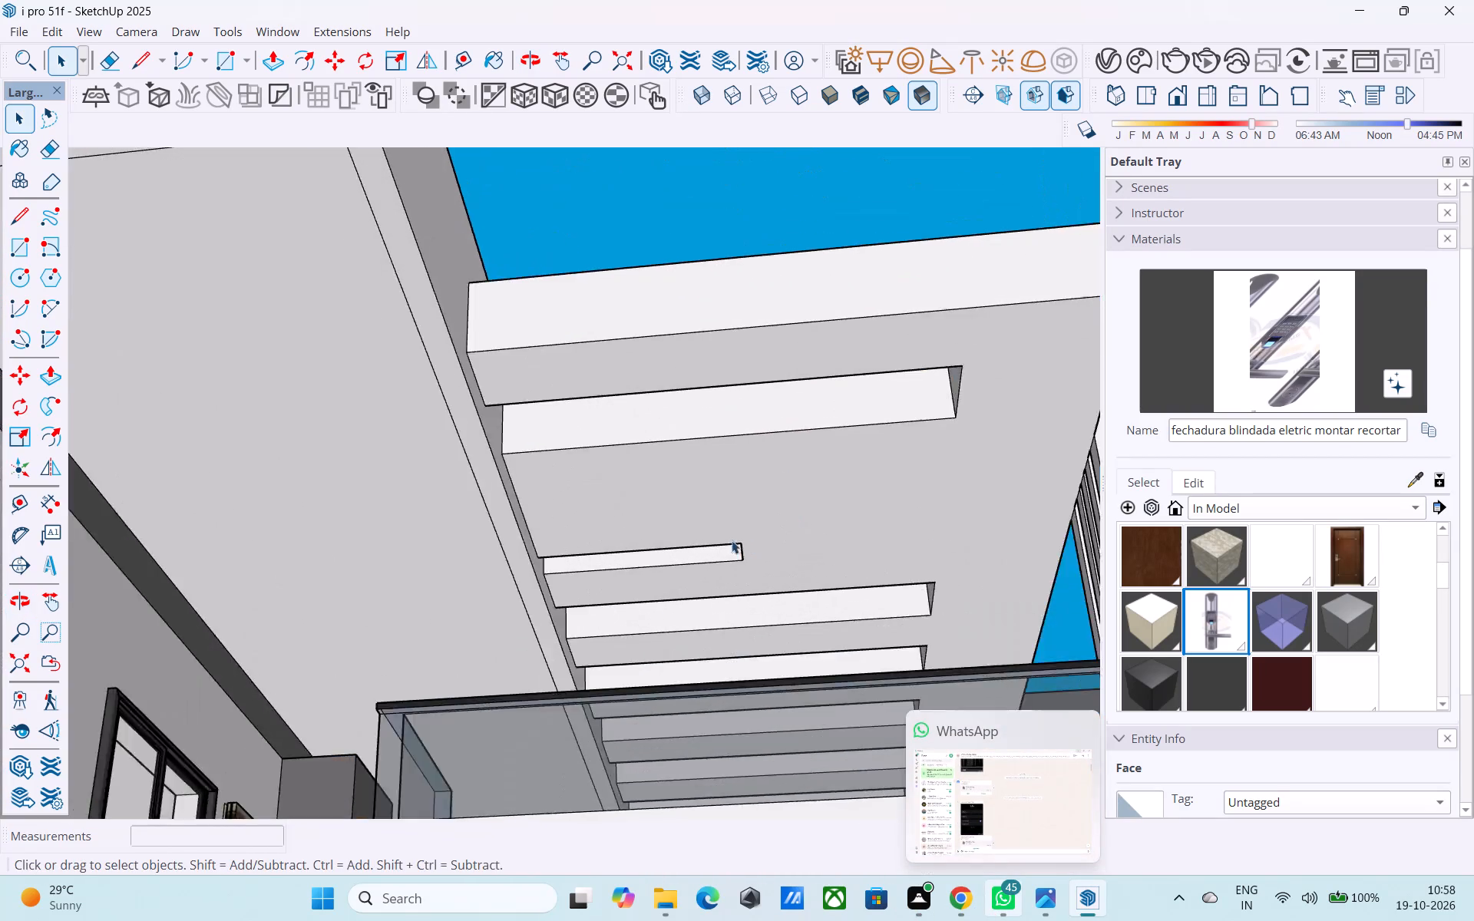
scroll(732, 540, up, 9)
middle_drag(734, 557, 981, 545)
click(739, 619)
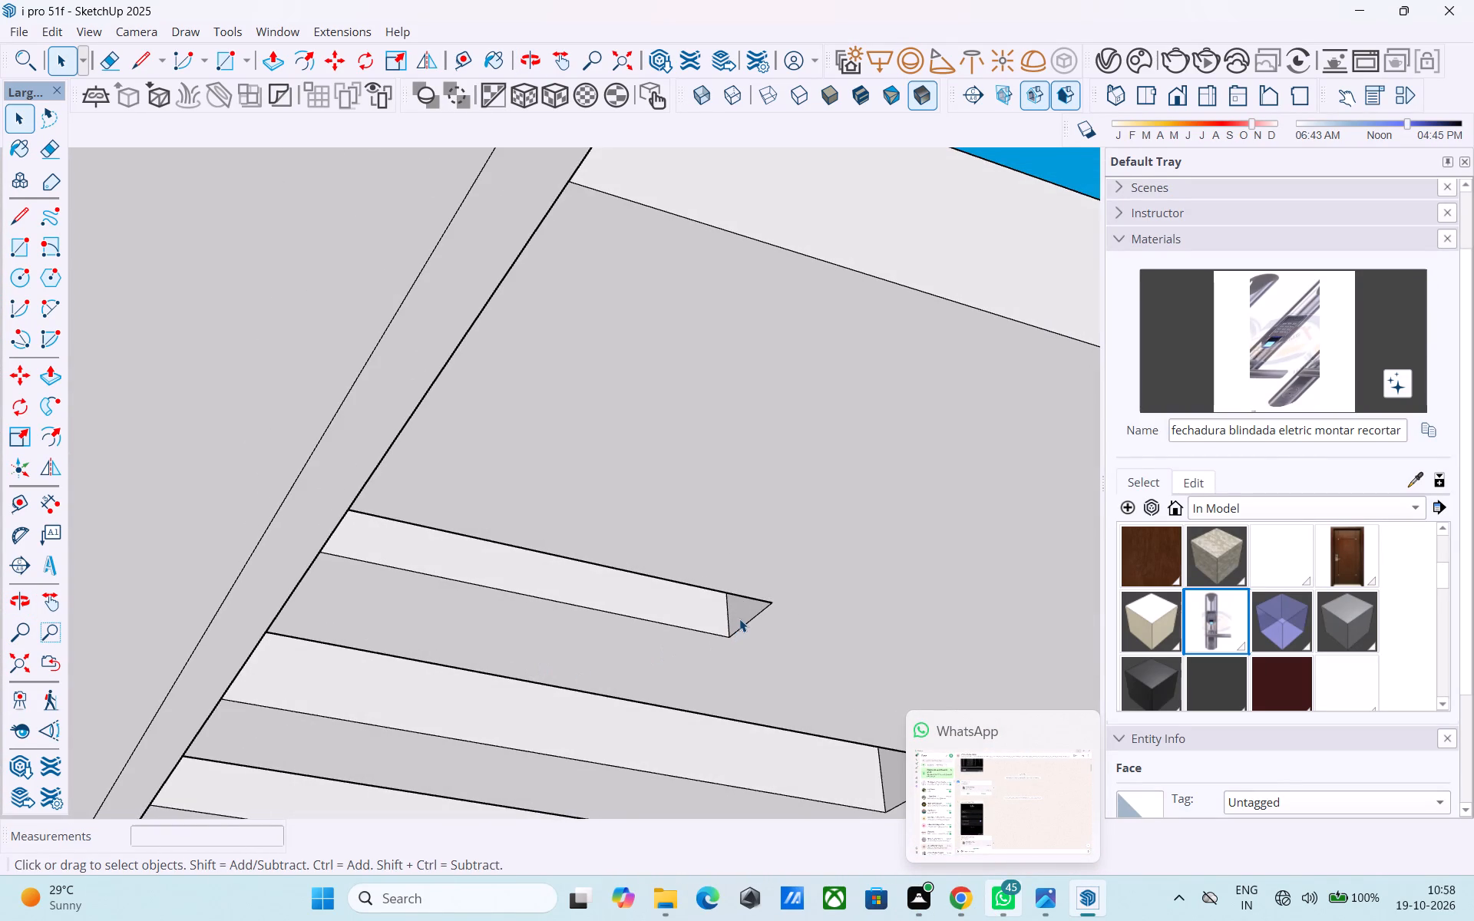
key(p)
double_click(737, 617)
scroll(737, 617, down, 2)
middle_drag(737, 617, 536, 654)
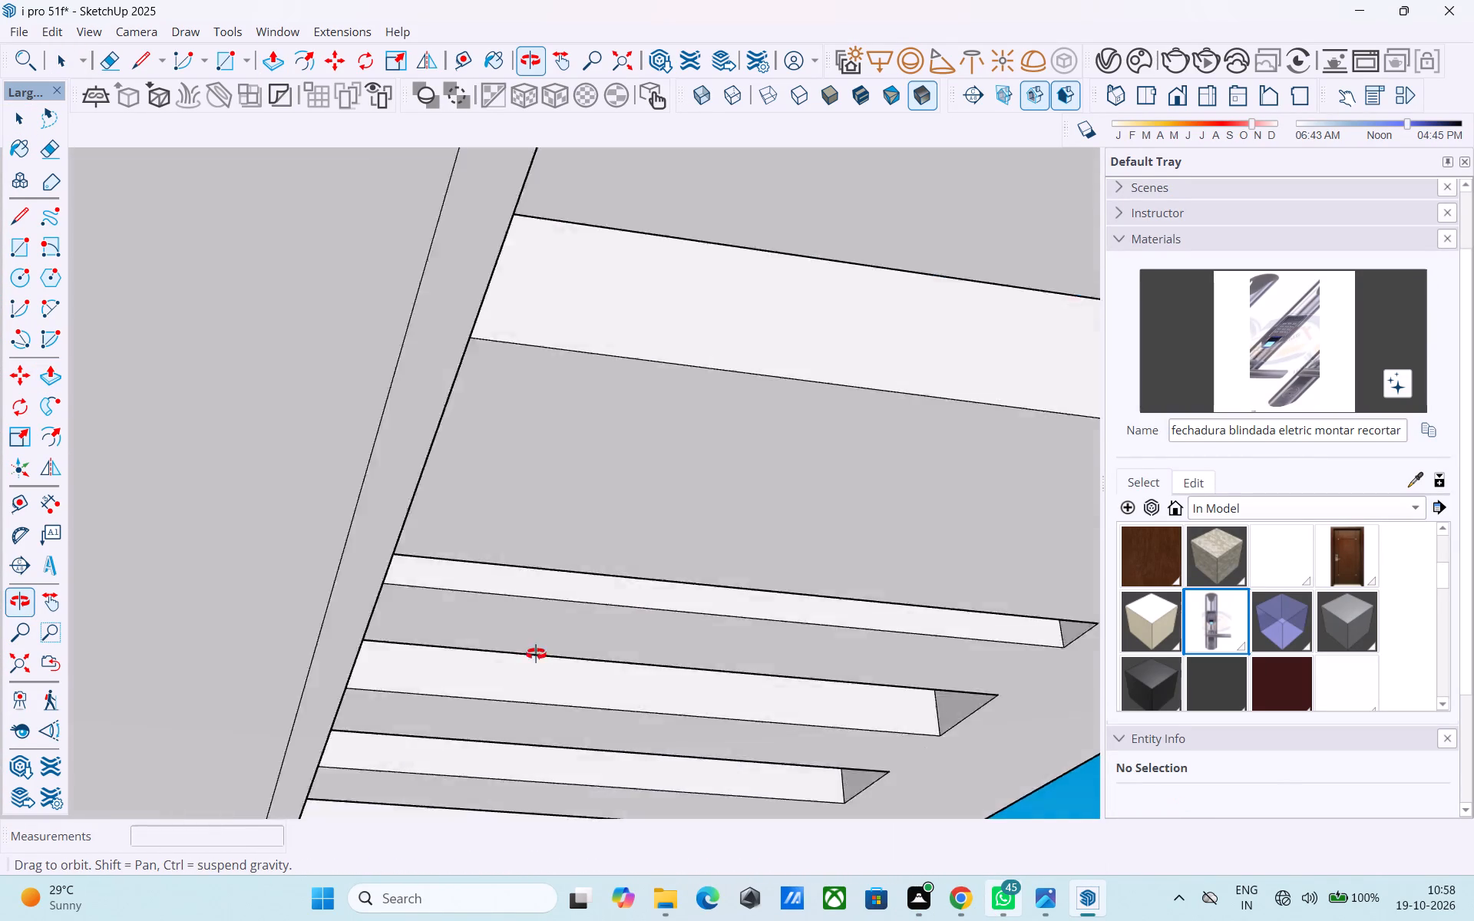
middle_drag(536, 654, 125, 641)
scroll(358, 513, down, 8)
middle_drag(359, 533, 369, 816)
key(space)
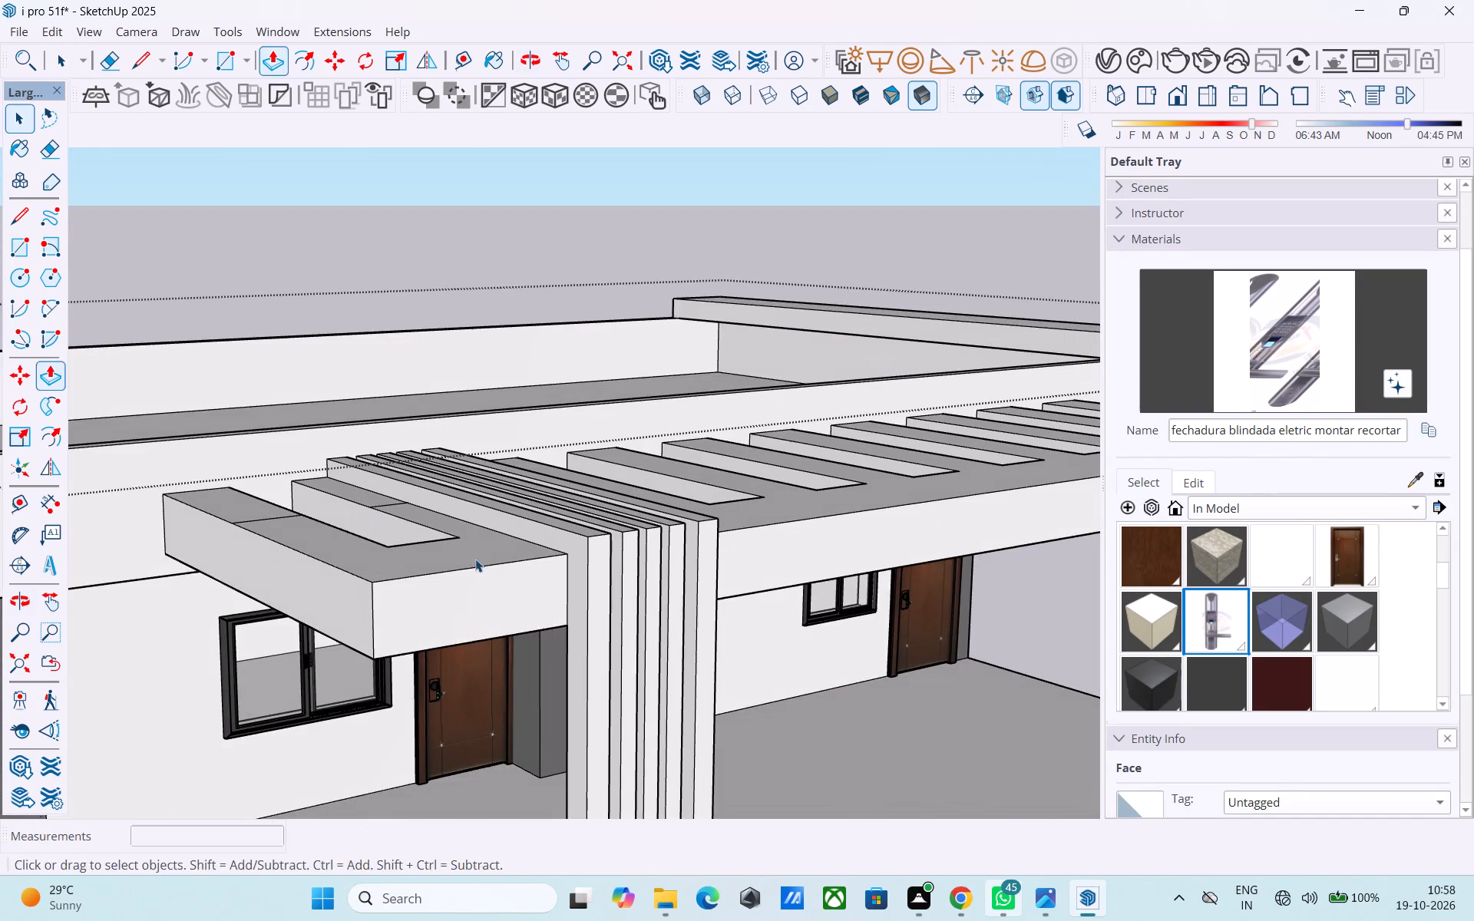
Save the model.
middle_drag(475, 561, 475, 581)
scroll(475, 577, down, 1)
key(ctrl+s)
middle_drag(473, 568, 378, 383)
scroll(375, 370, down, 8)
shift+middle_drag(458, 540, 351, 555)
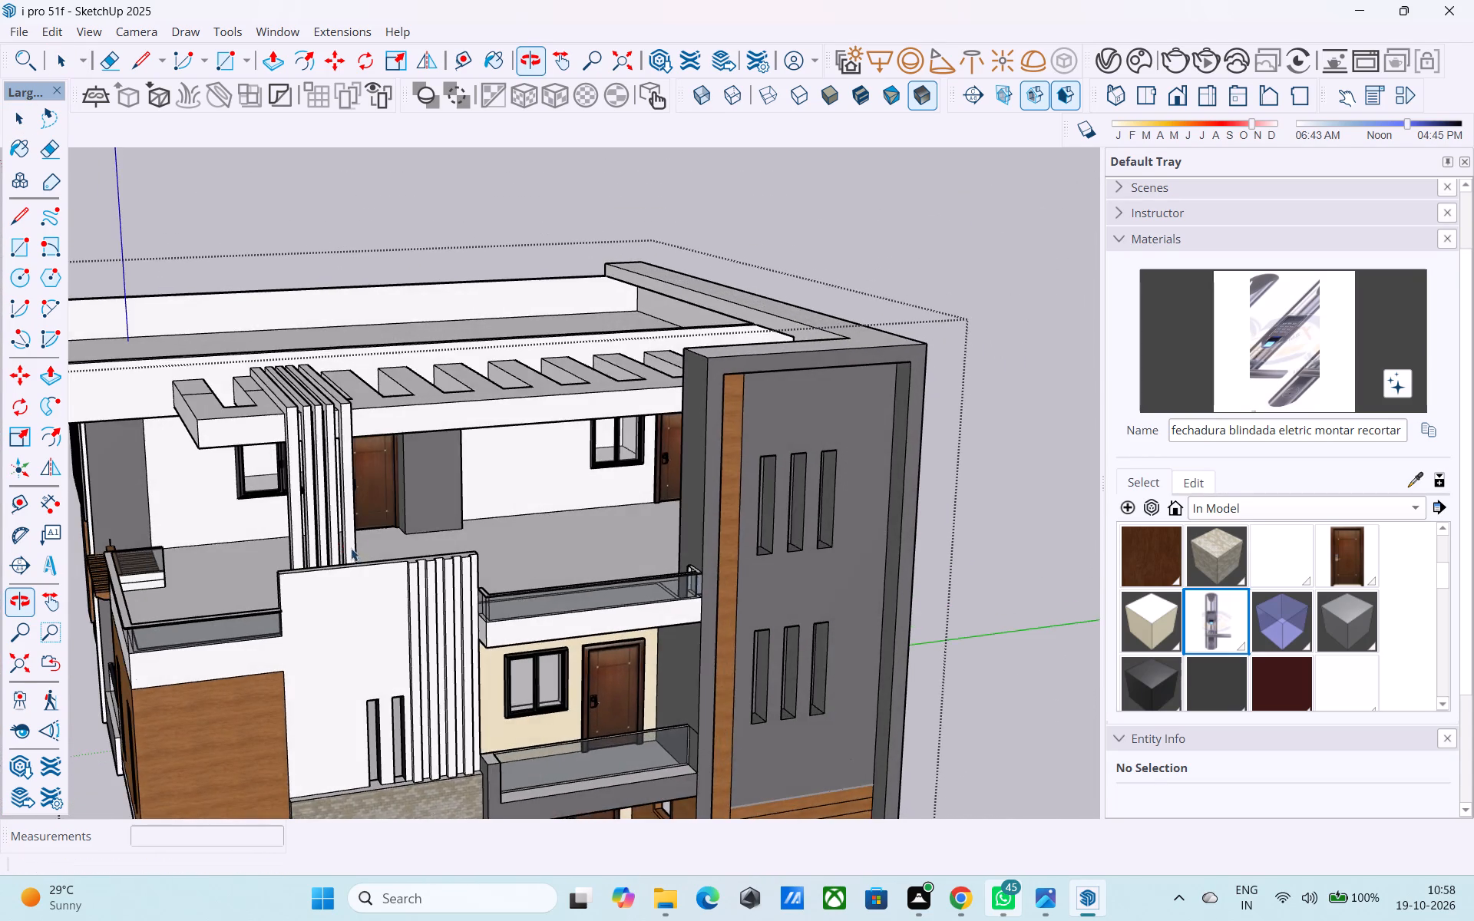
shift+middle_drag(352, 546, 372, 520)
scroll(372, 506, down, 5)
key(ctrl+s)
Examine the whole house from the front corner at a low, eye-level viewpoint.
middle_drag(379, 500, 379, 500)
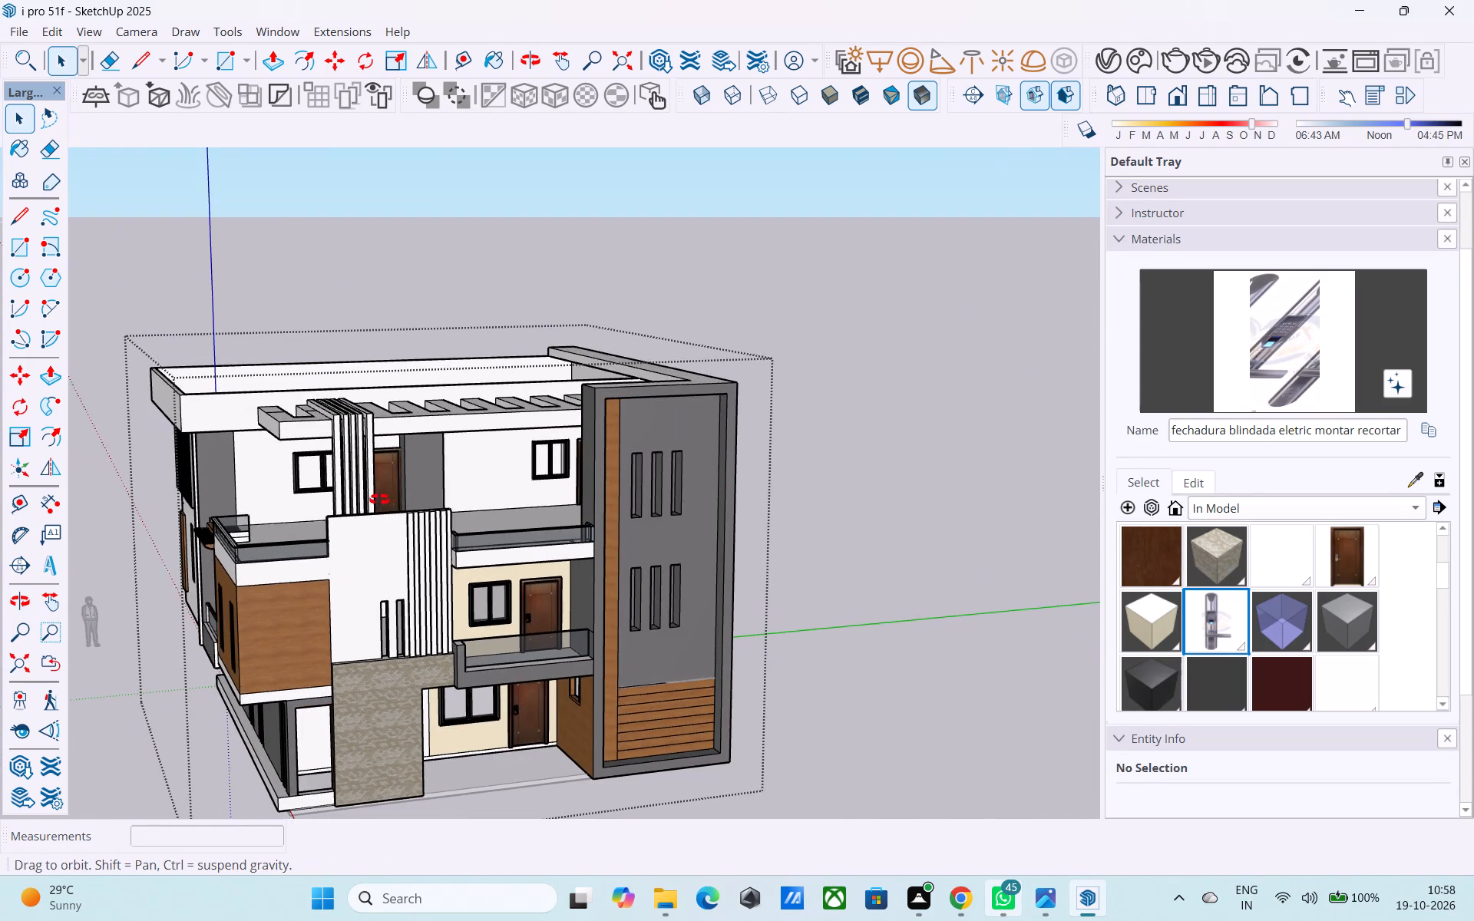
middle_drag(379, 500, 454, 385)
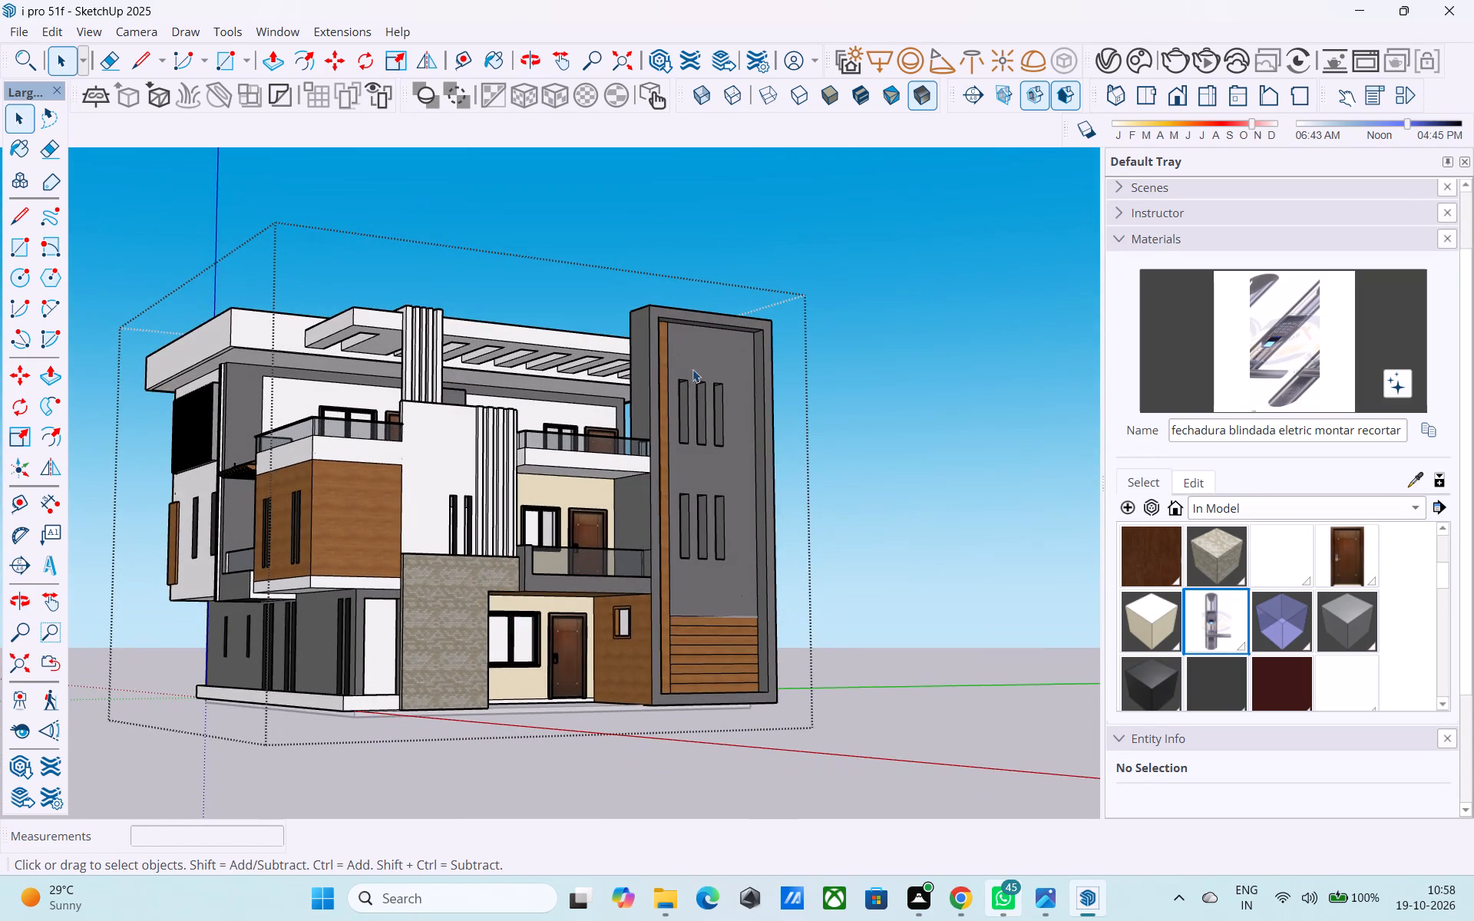
scroll(720, 381, down, 4)
click(867, 465)
middle_drag(802, 477, 807, 502)
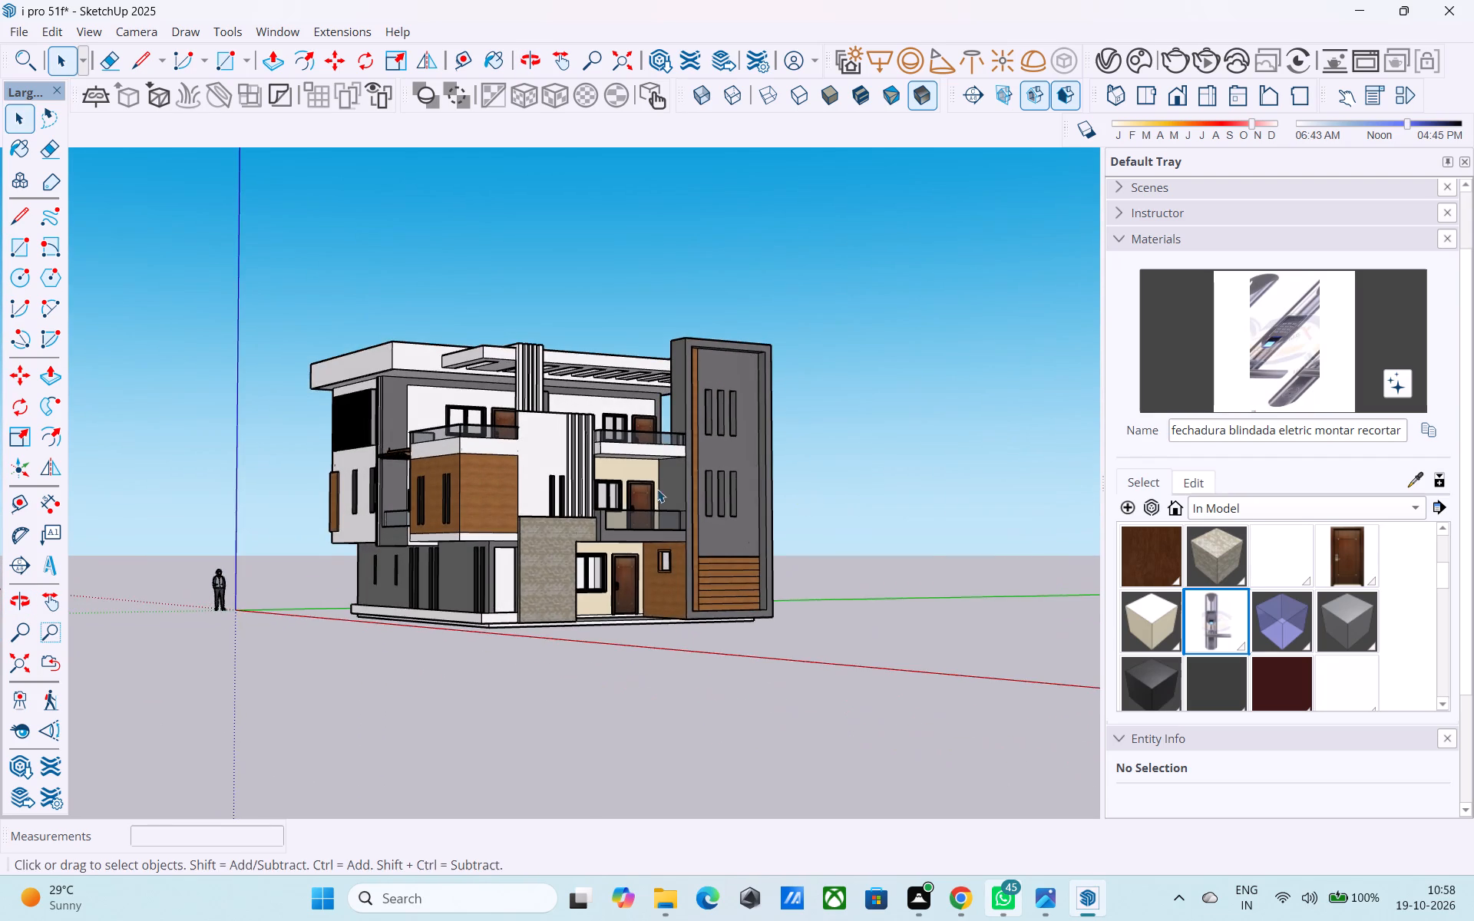
scroll(448, 485, up, 4)
middle_drag(866, 419, 847, 429)
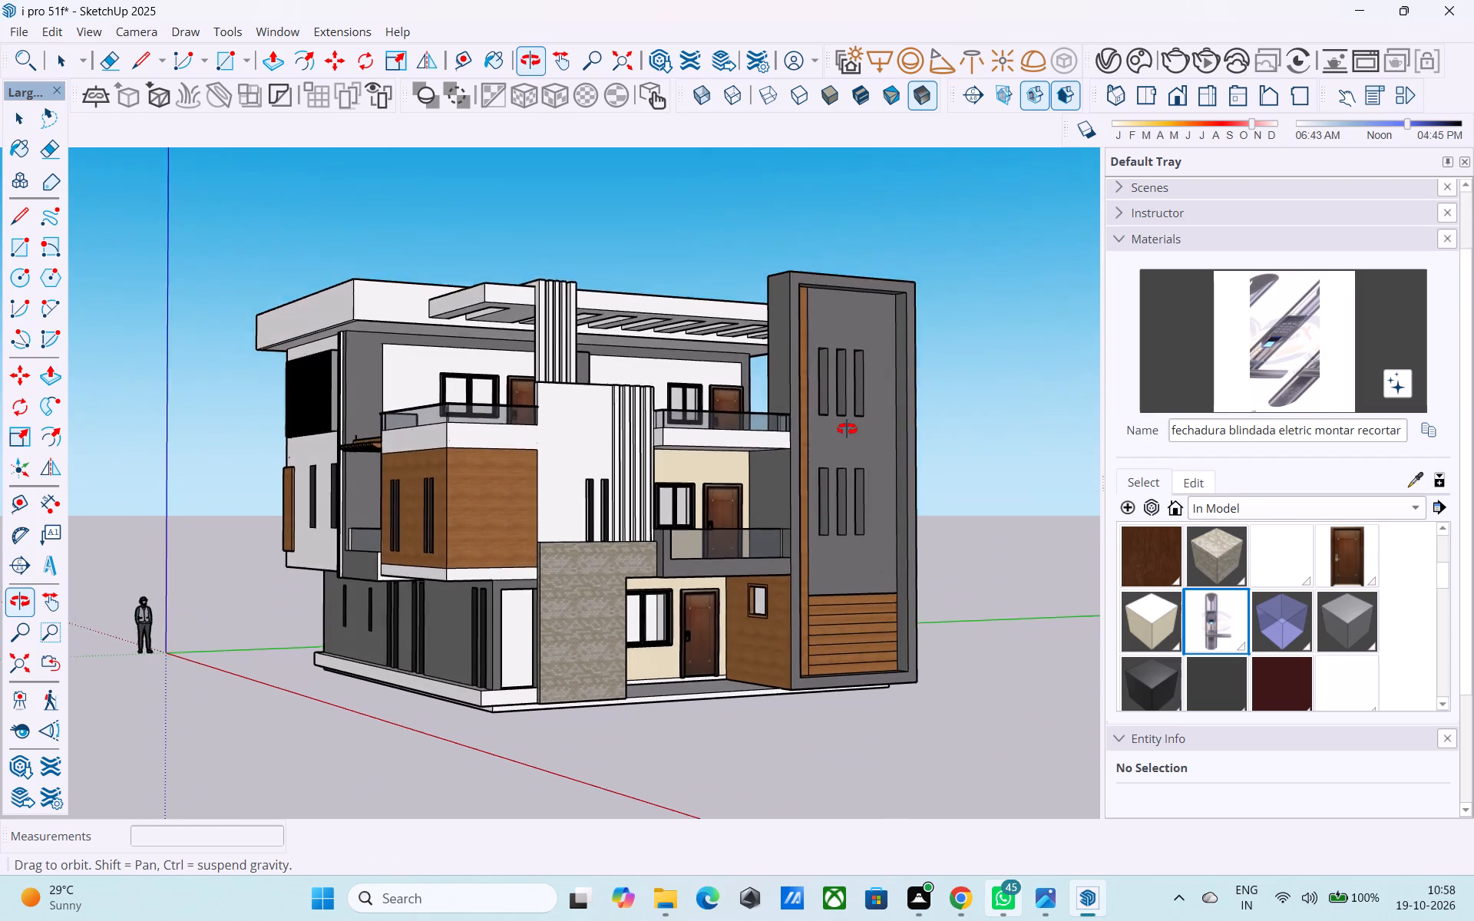
middle_drag(847, 429, 844, 436)
Turn on shadow display for the model.
click(1087, 130)
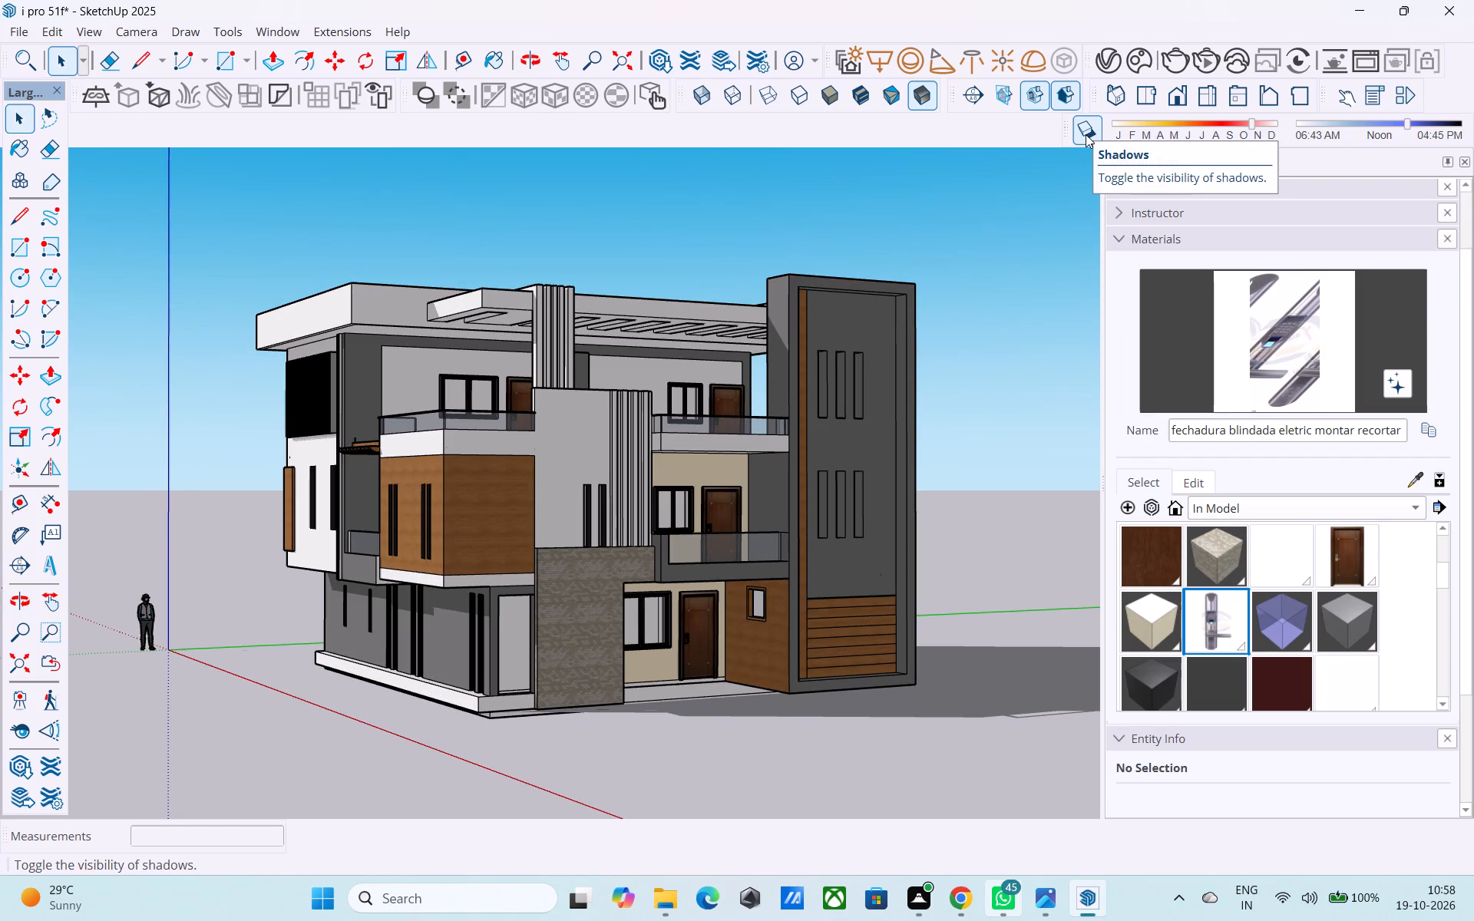
Render the front corner view in V-Ray, inspect the finished image up close, and return to the model.
click(1178, 52)
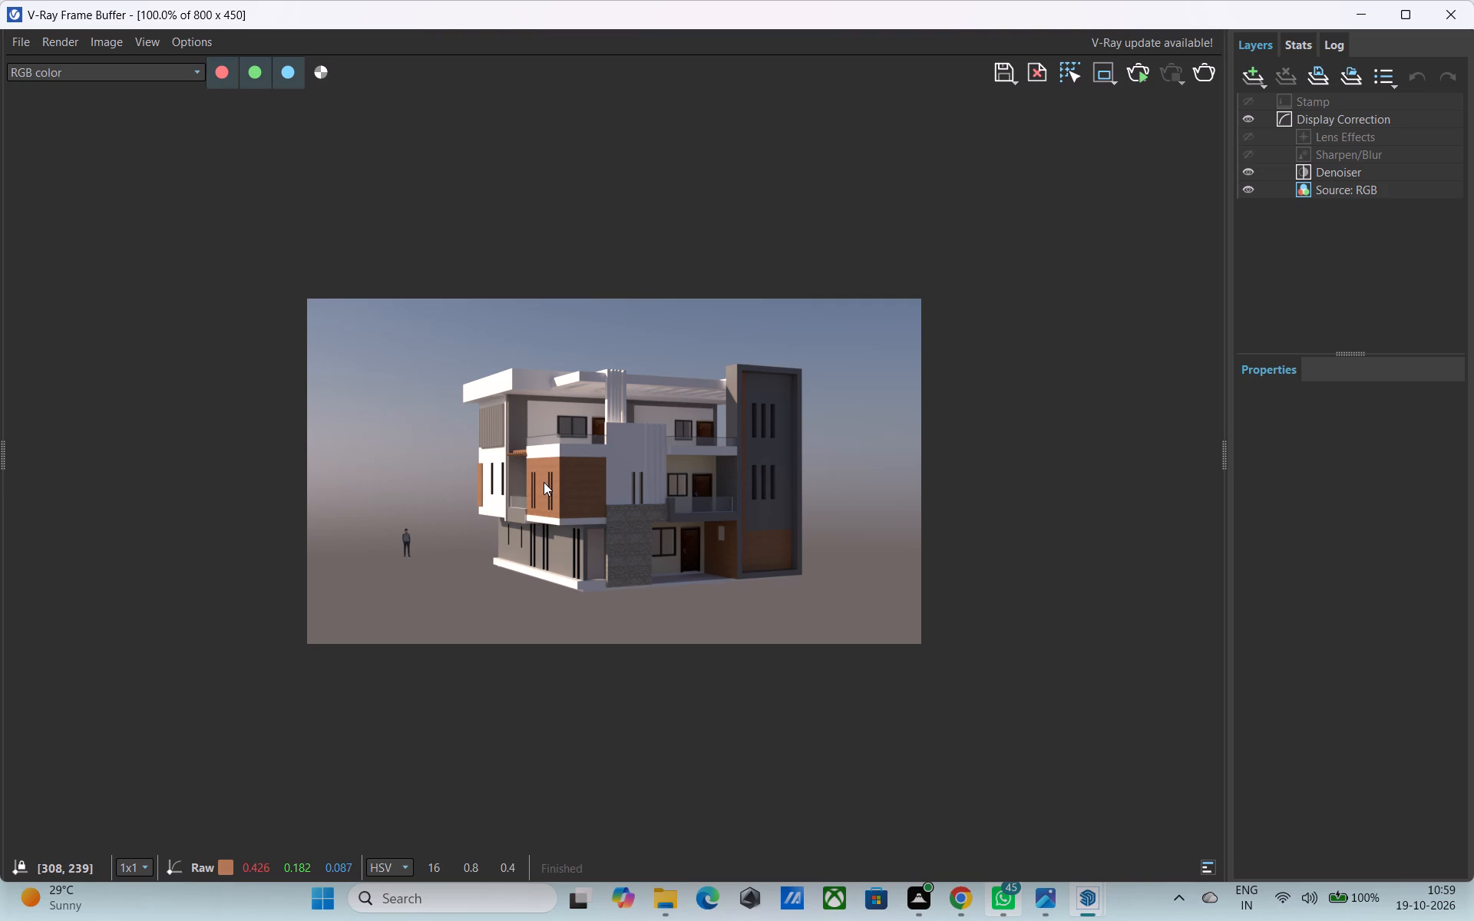
scroll(593, 450, up, 1)
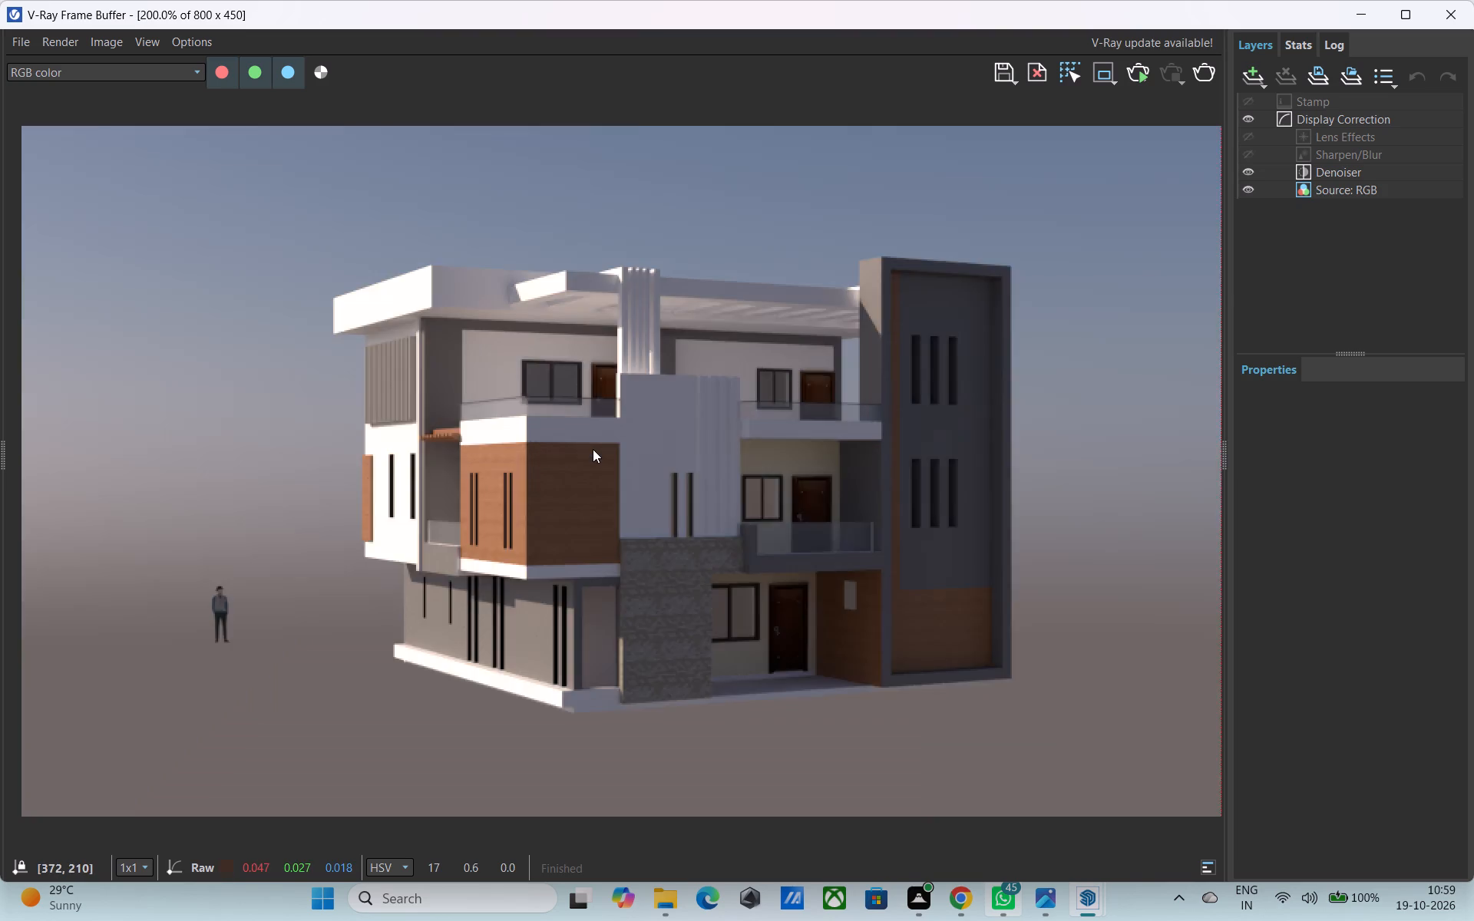
scroll(593, 449, up, 1)
scroll(593, 449, down, 1)
click(1370, 9)
Examine the house with shadows from the front, both sides and the rear corner.
middle_drag(973, 354, 934, 365)
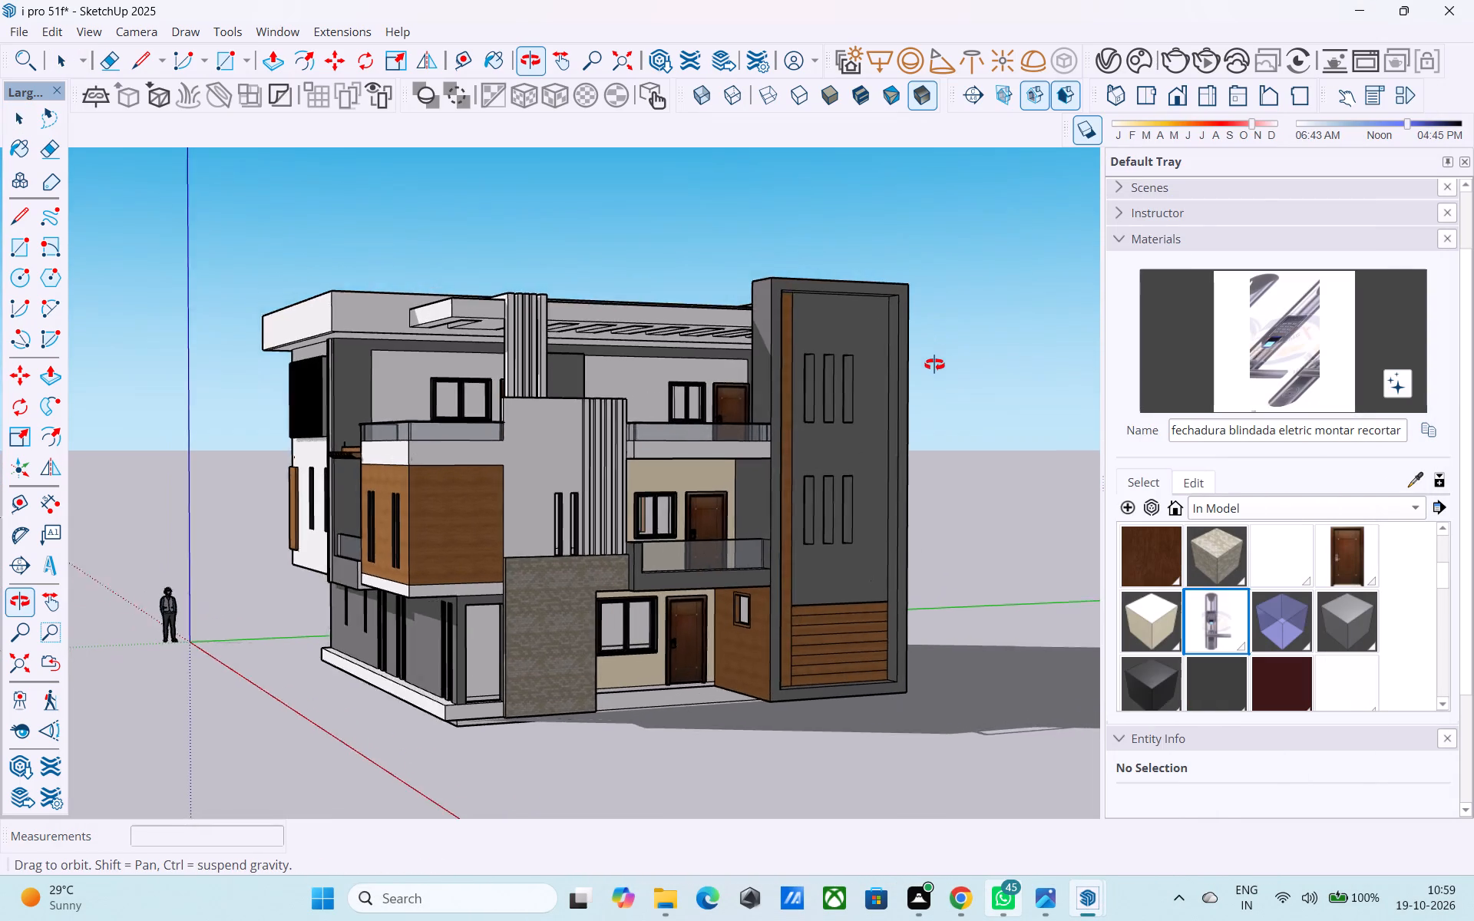
middle_drag(934, 365, 708, 315)
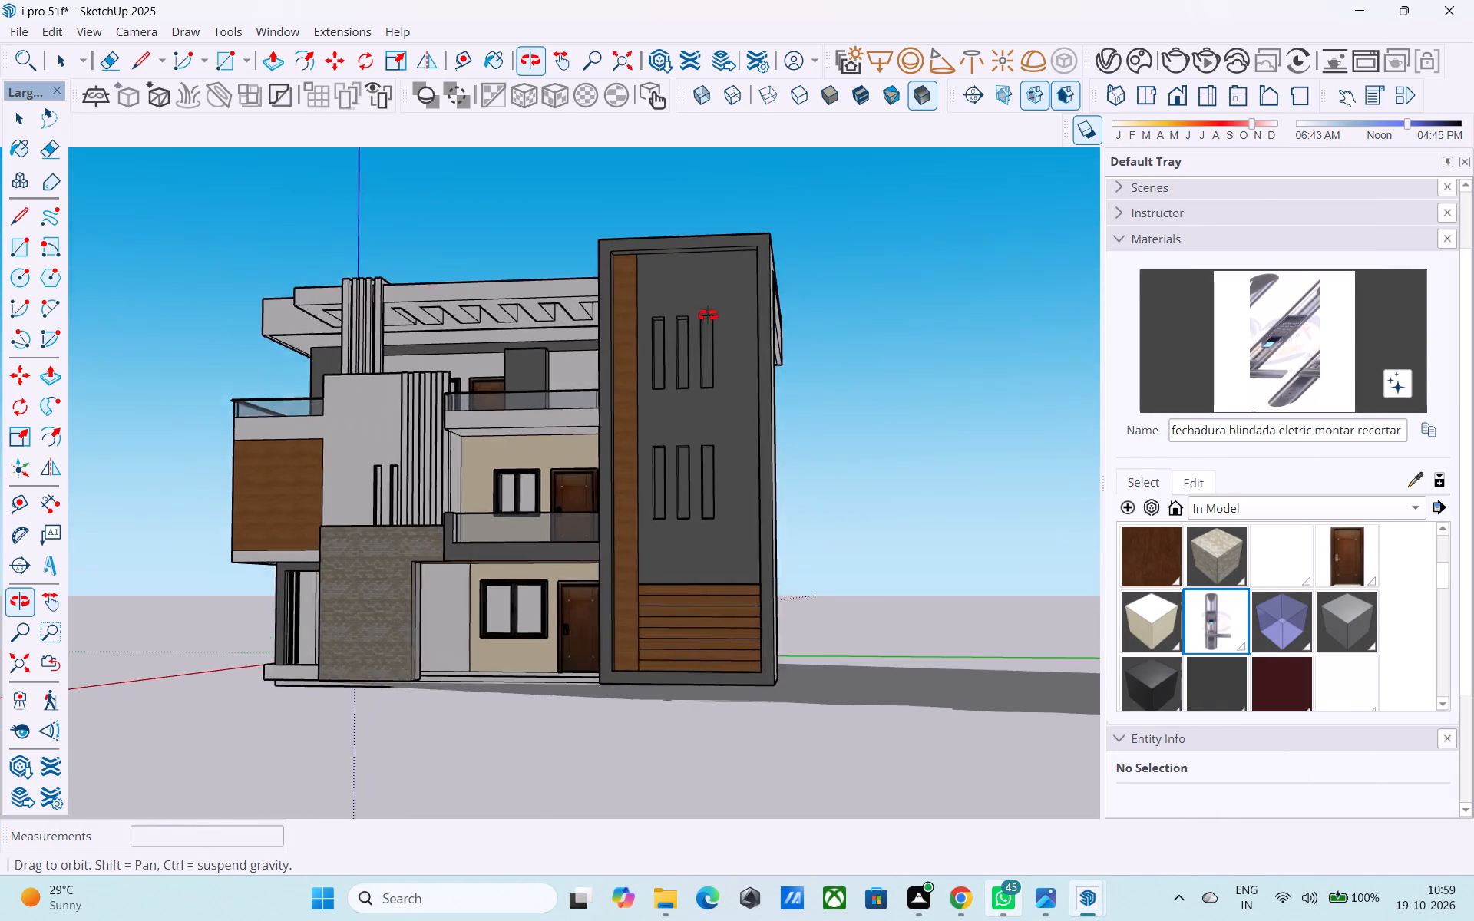
middle_drag(708, 315, 1188, 335)
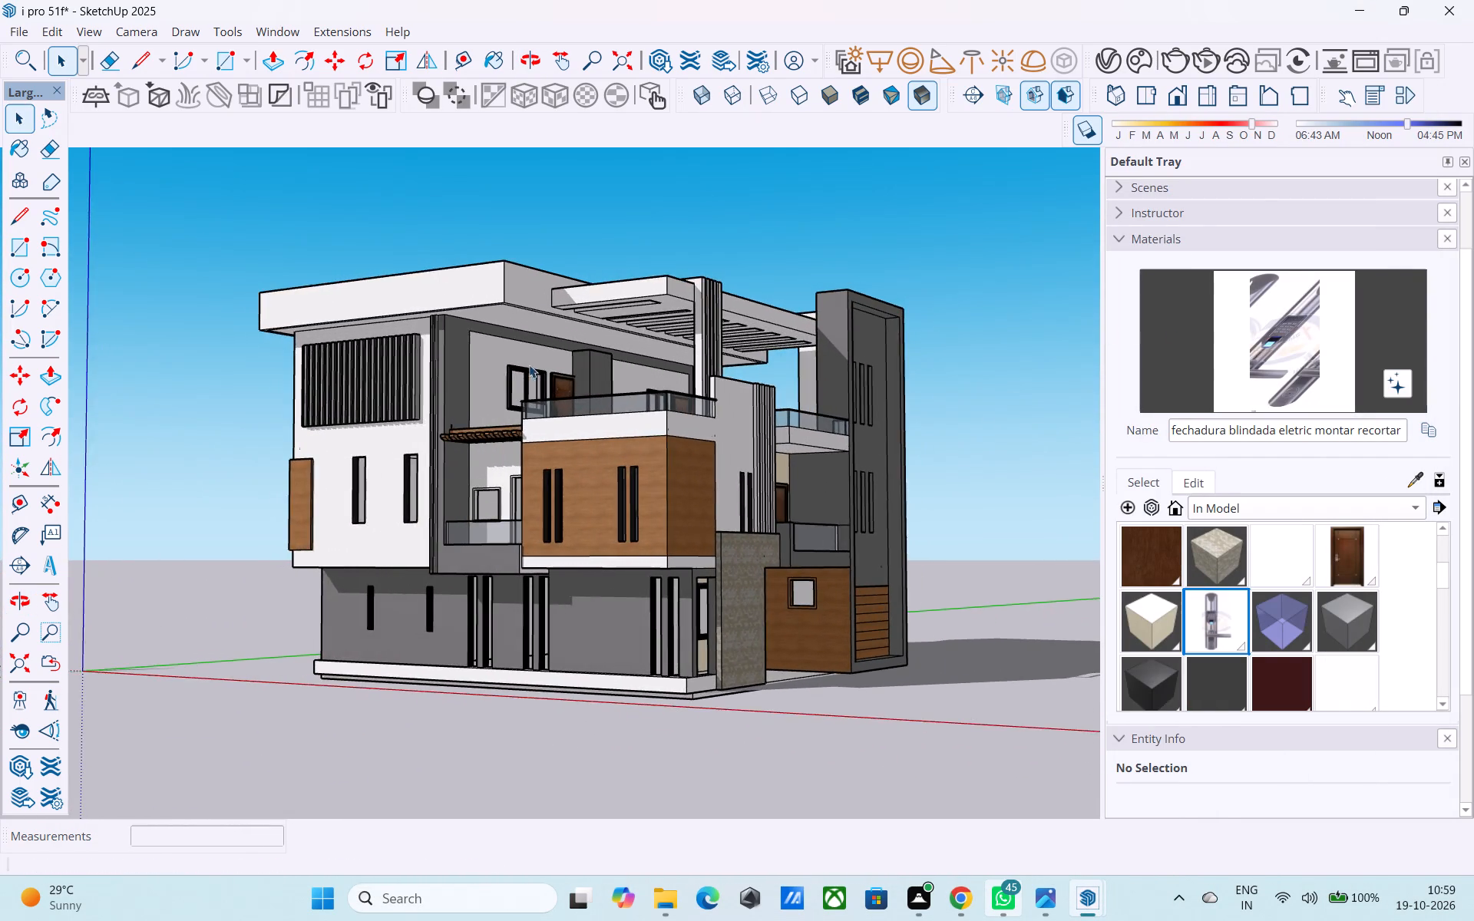
middle_drag(448, 367, 107, 450)
middle_drag(689, 421, 329, 449)
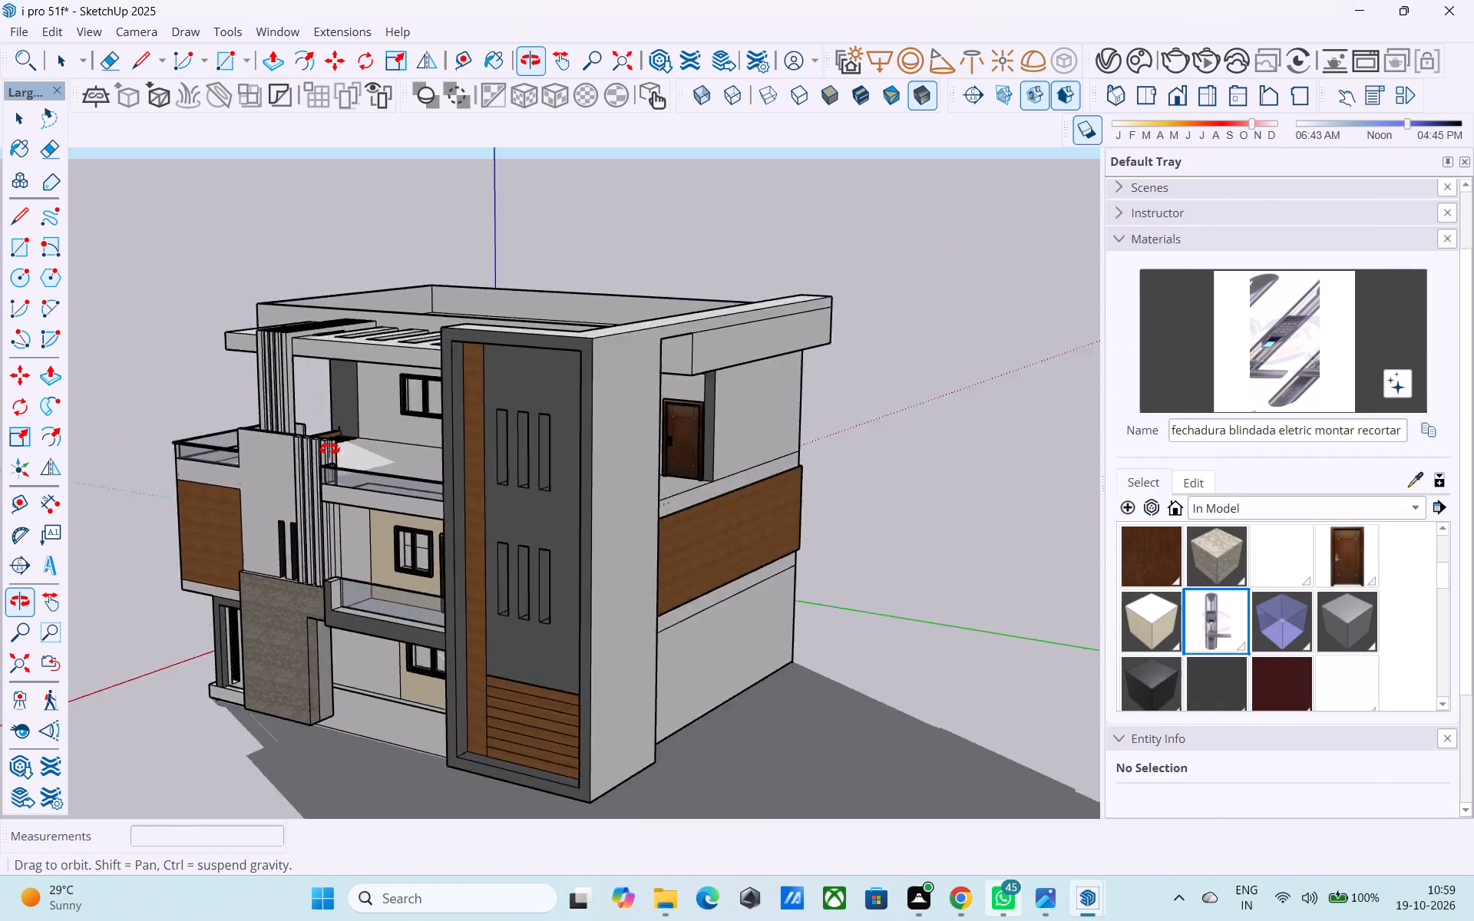
middle_drag(329, 449, 0, 549)
middle_drag(381, 457, 93, 256)
scroll(370, 312, up, 1)
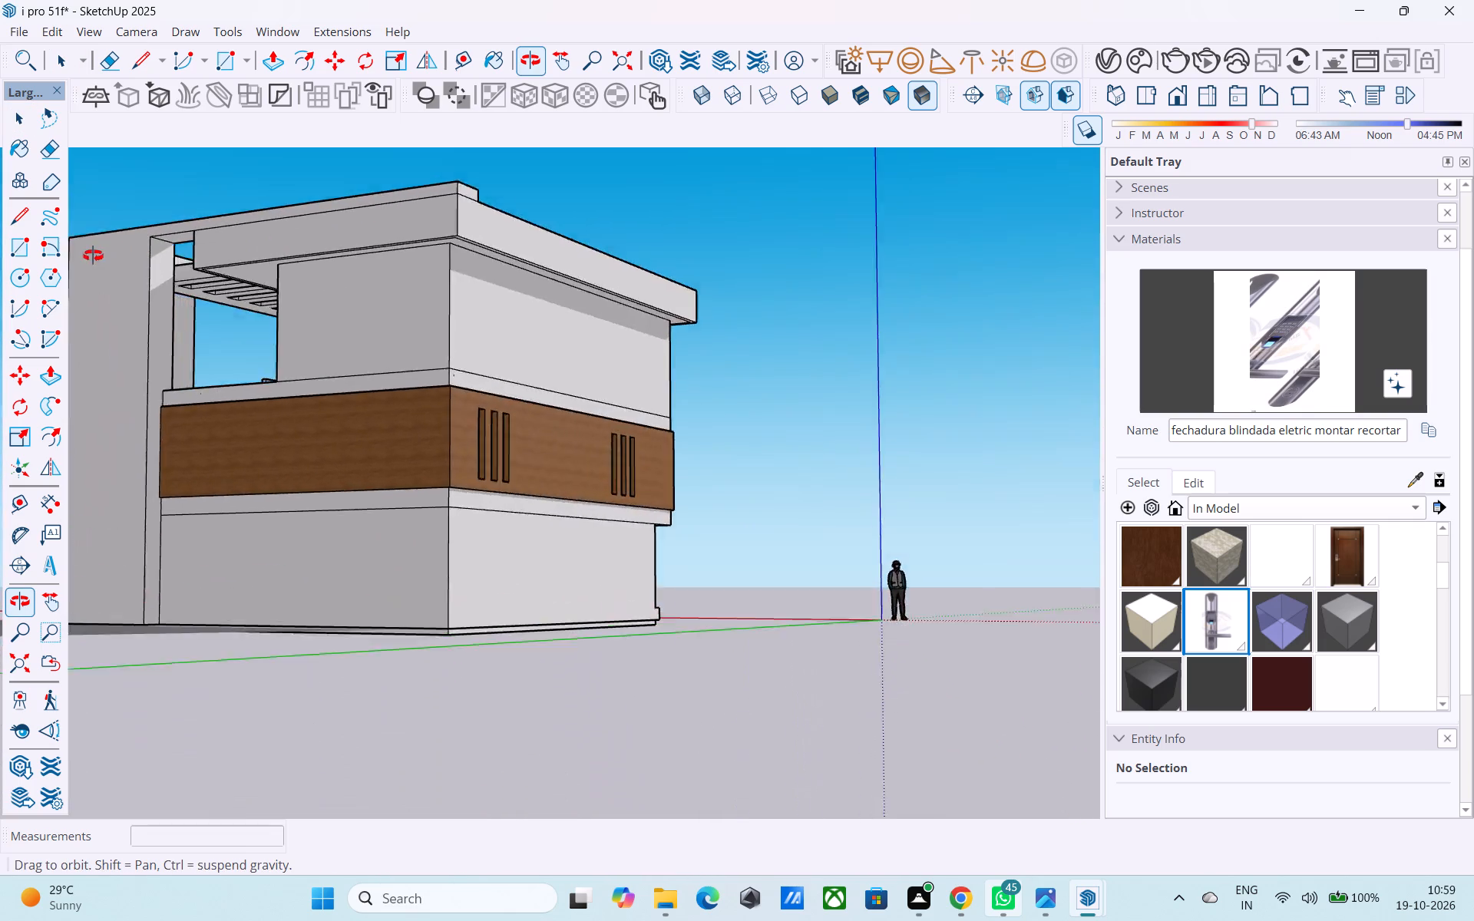
middle_drag(93, 256, 526, 441)
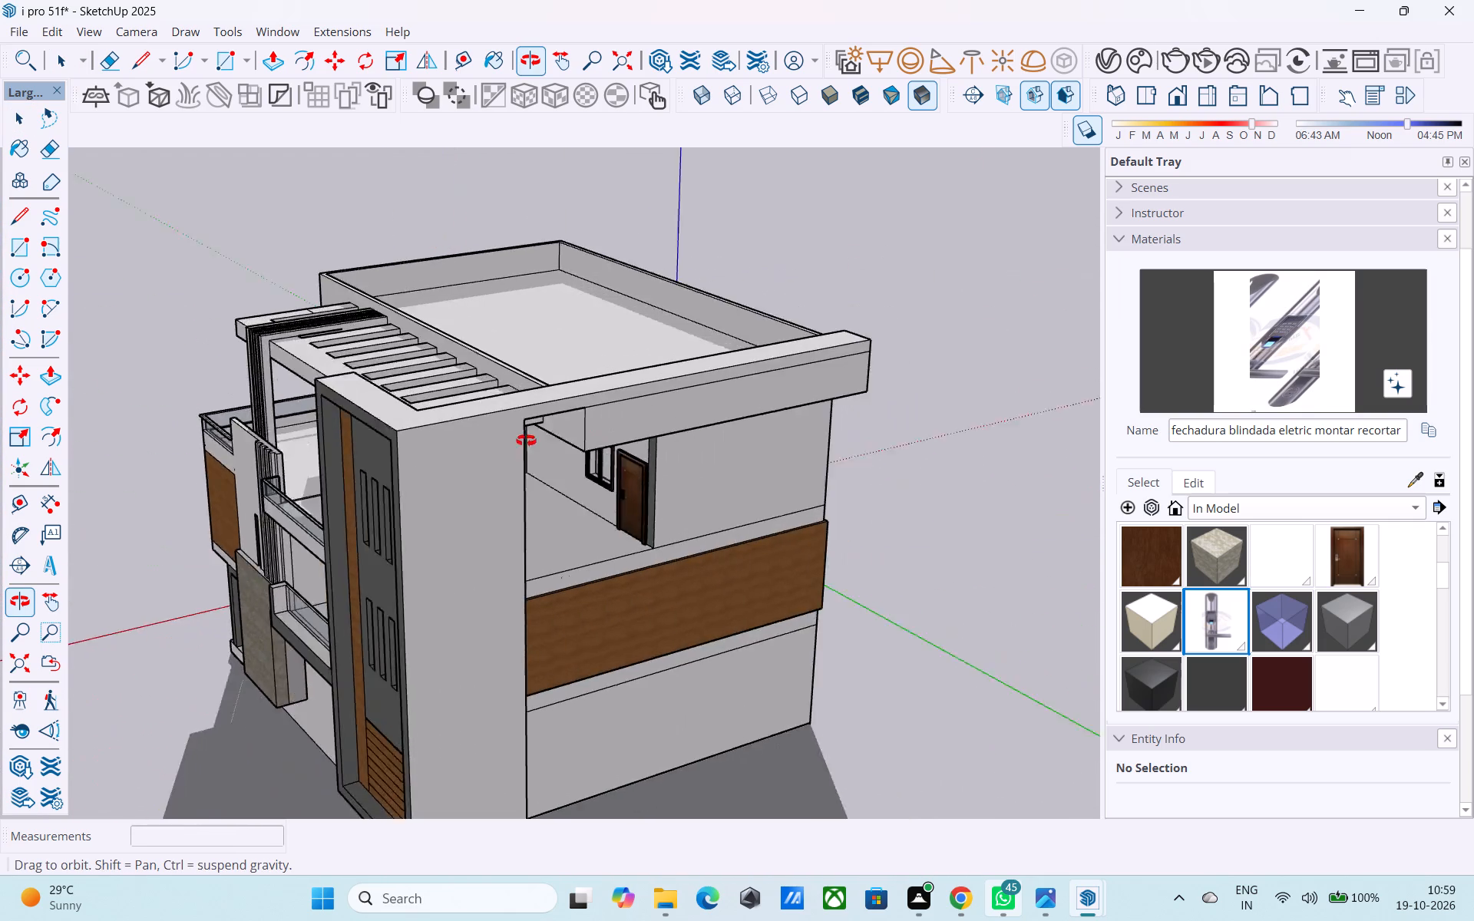
middle_drag(526, 441, 492, 374)
Examine closely the open top-floor balcony side beside the tower, above the wood cladding band.
scroll(468, 558, up, 4)
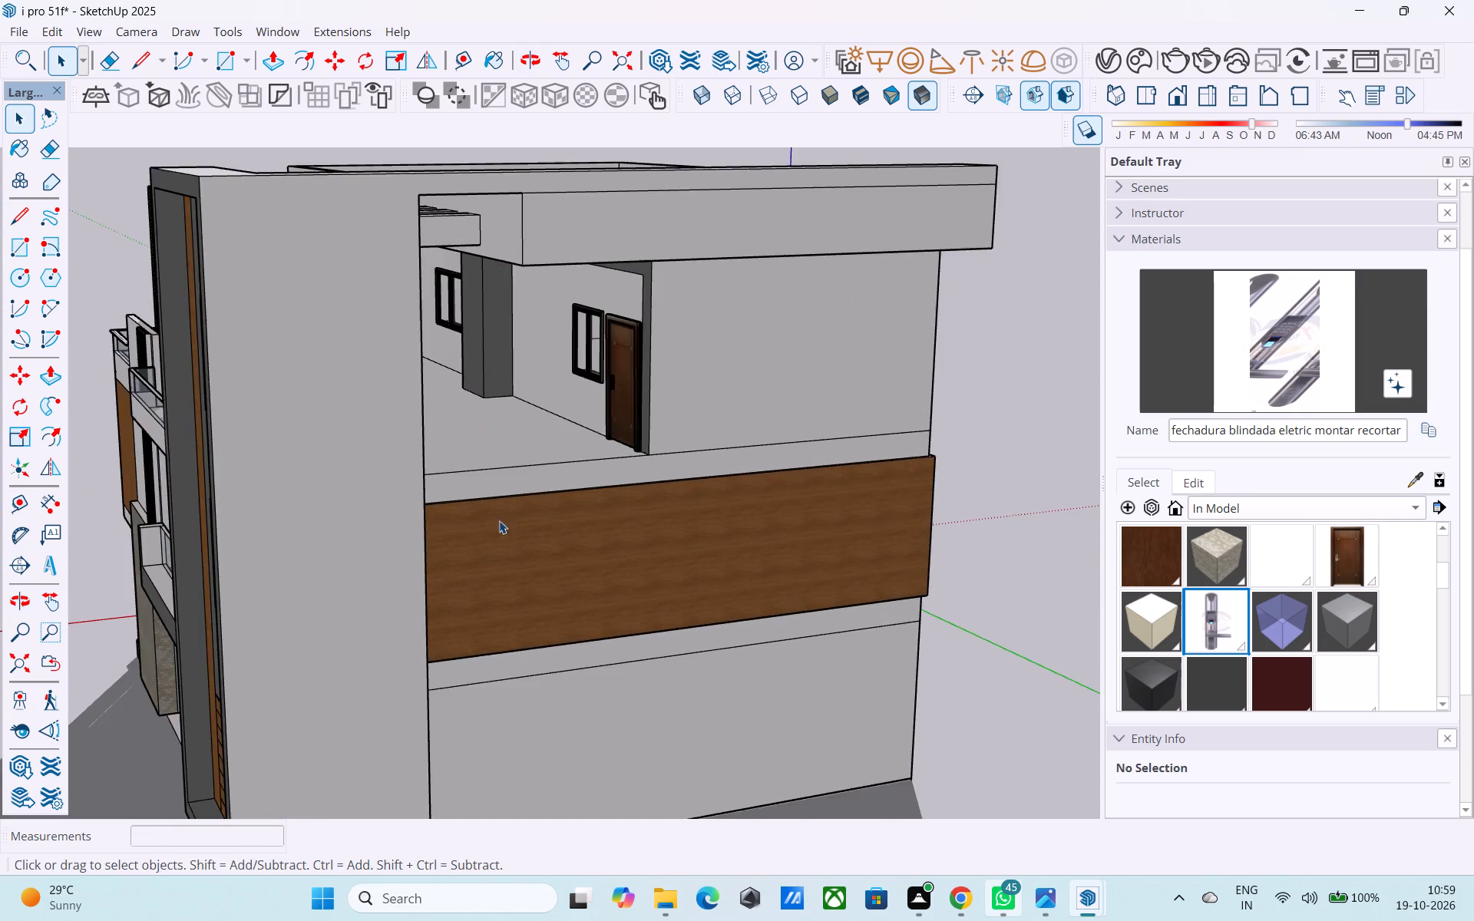
scroll(499, 520, up, 4)
middle_drag(534, 484, 348, 517)
scroll(348, 517, up, 1)
scroll(367, 479, down, 5)
middle_drag(418, 441, 421, 467)
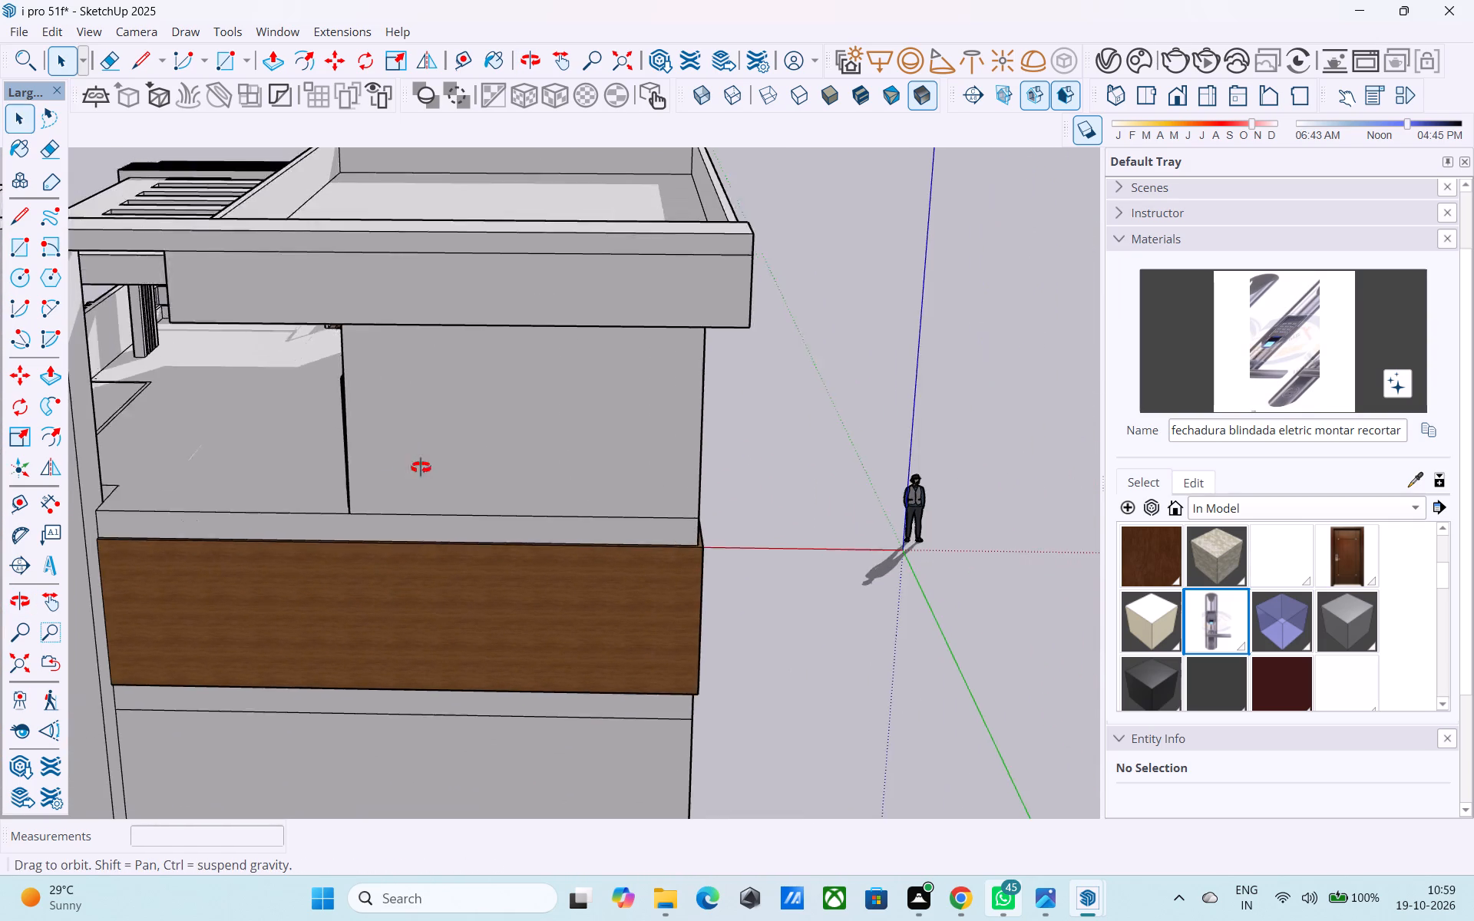
middle_drag(421, 467, 428, 509)
scroll(302, 599, up, 4)
scroll(299, 596, down, 1)
middle_drag(332, 573, 450, 491)
scroll(458, 479, down, 5)
middle_drag(459, 479, 452, 501)
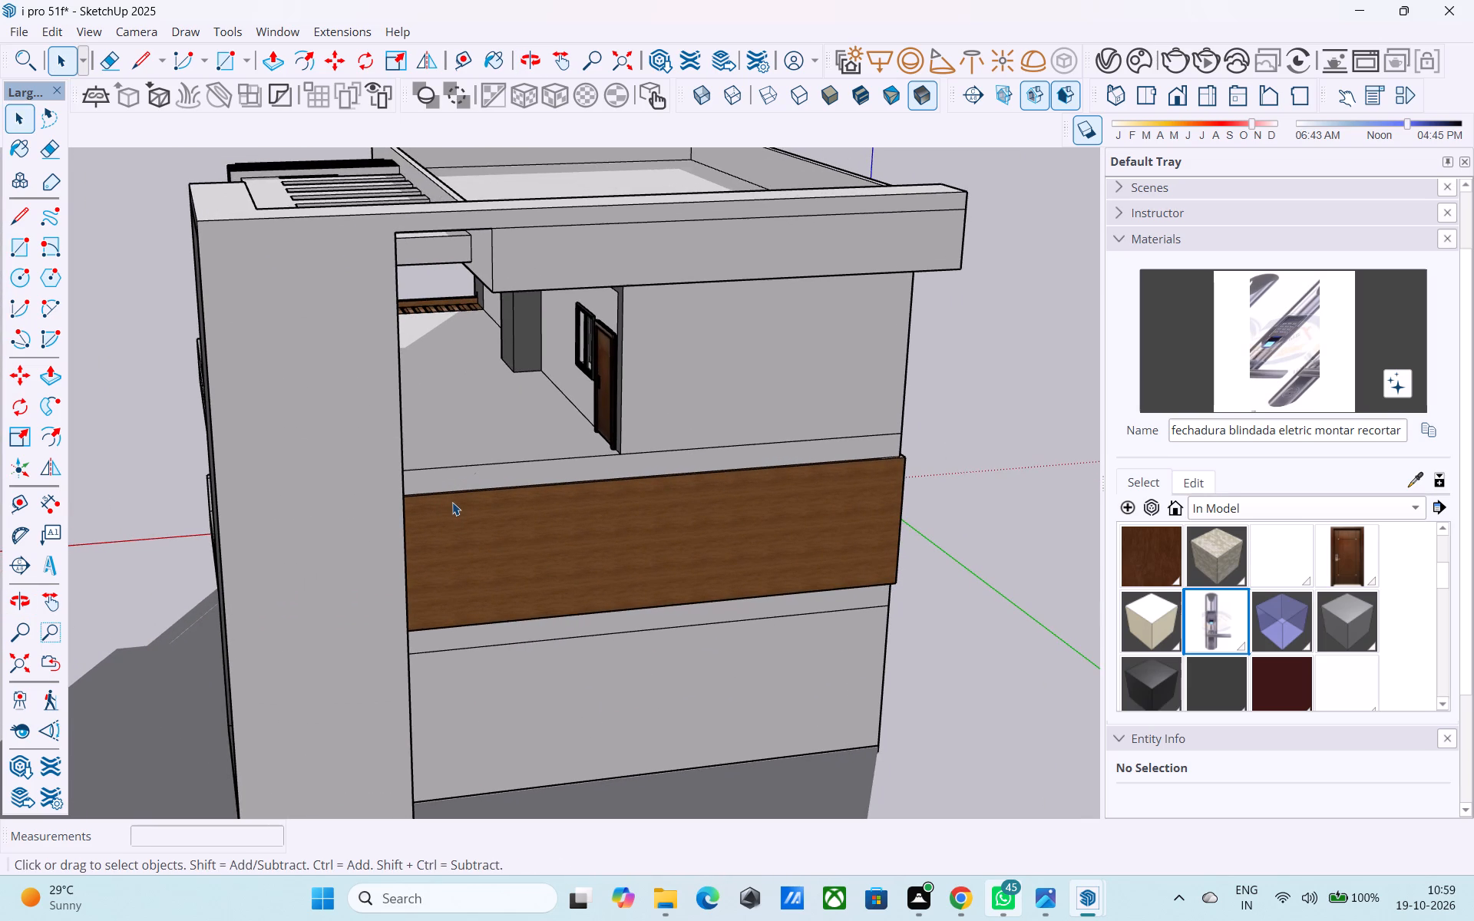
shift+middle_drag(521, 505, 792, 466)
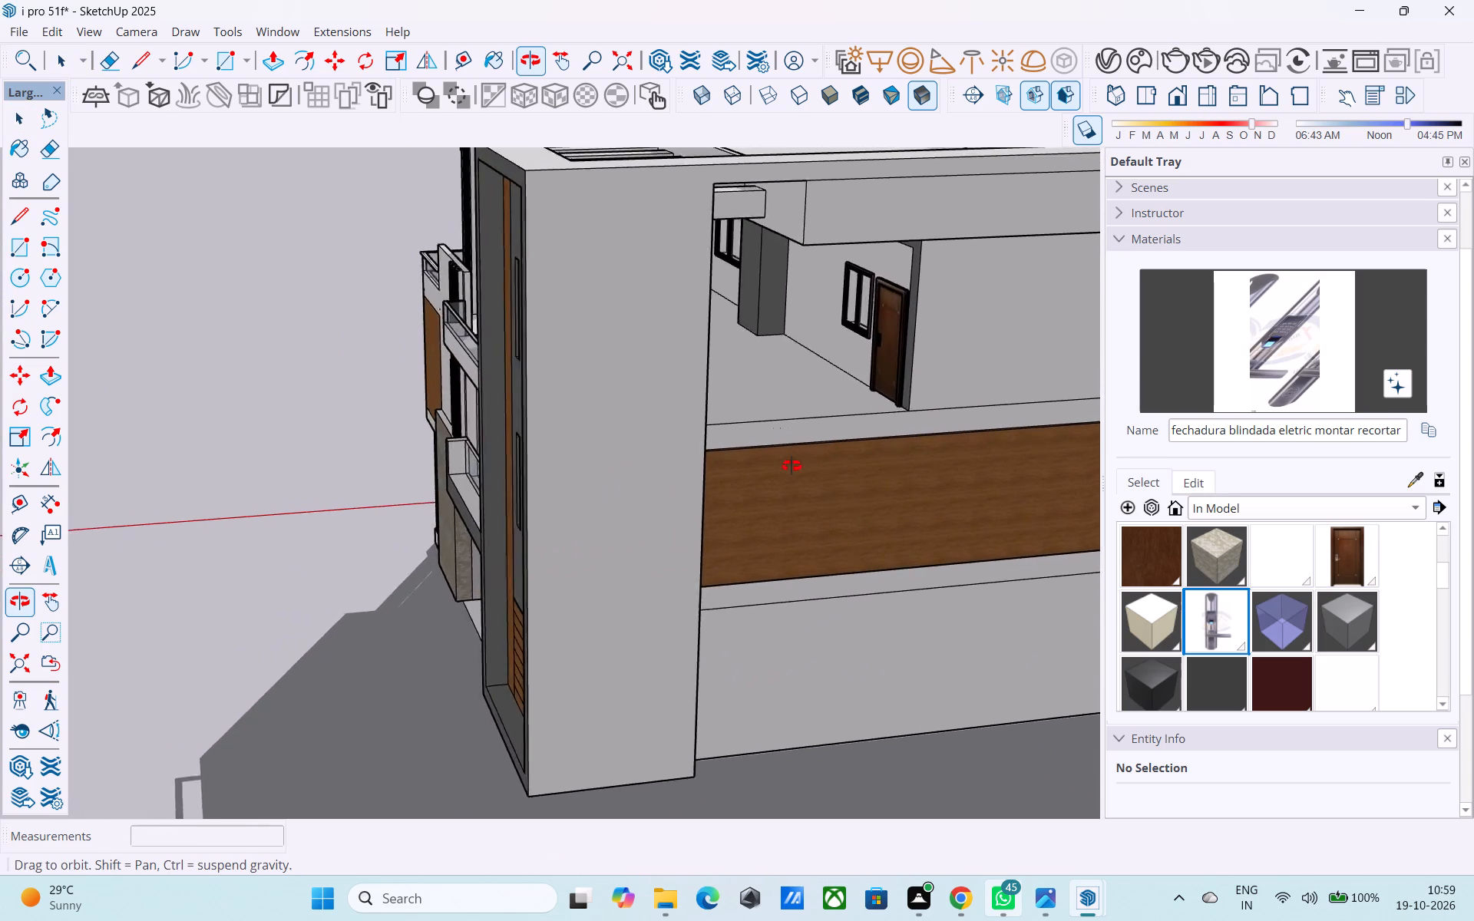
shift+middle_drag(792, 466, 750, 484)
Draw a 2.5' vertical guide line at the wall end by the door and a 13' 3" by 2' 6" parapet rectangle across the side opening.
scroll(777, 481, up, 4)
shift+middle_drag(808, 474, 749, 543)
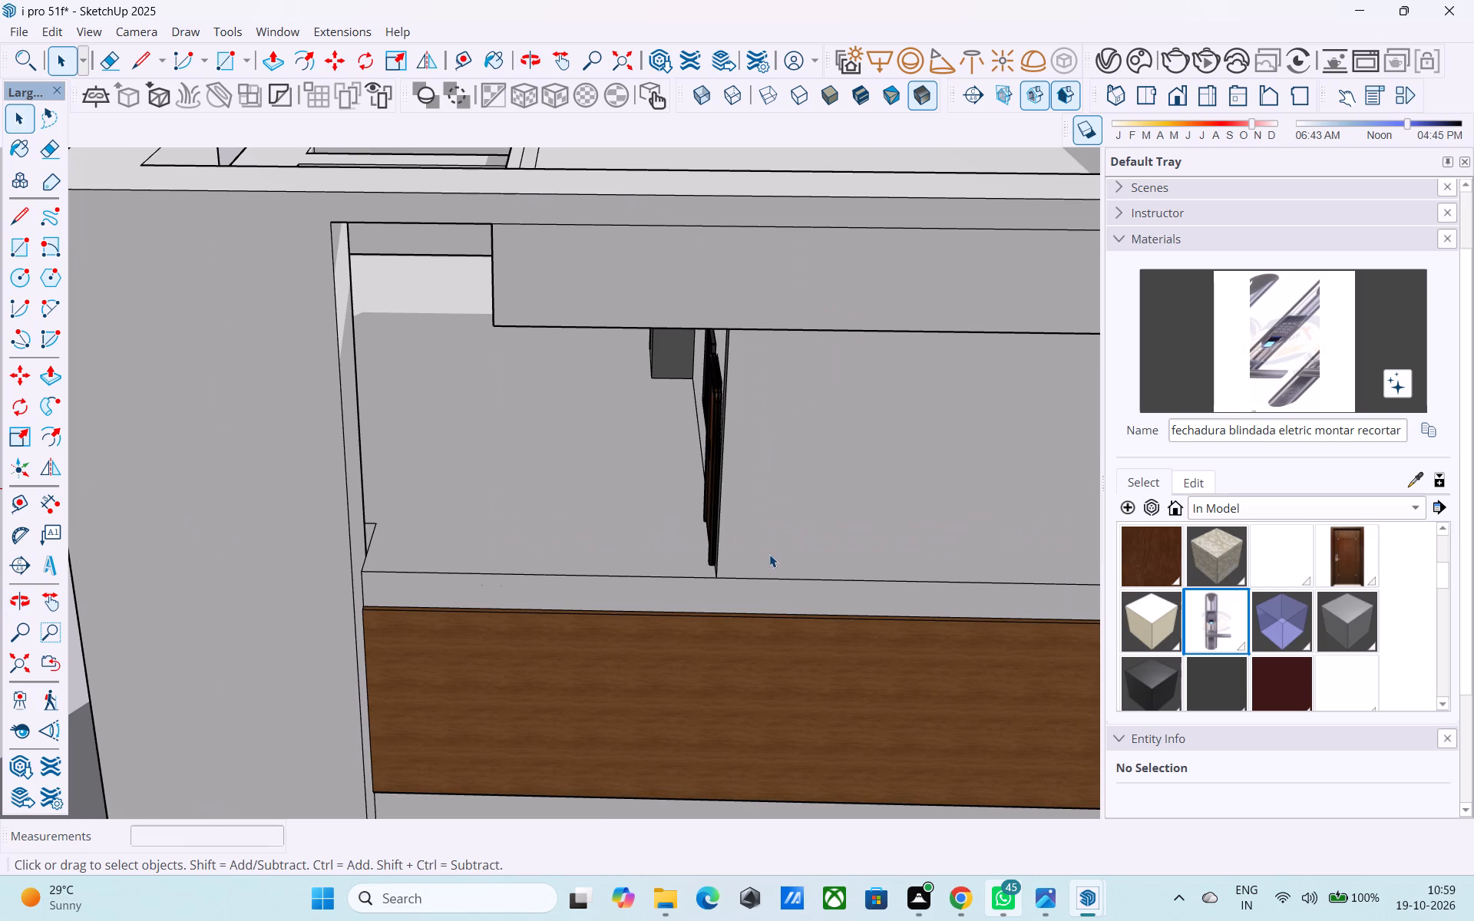
key(l)
click(722, 581)
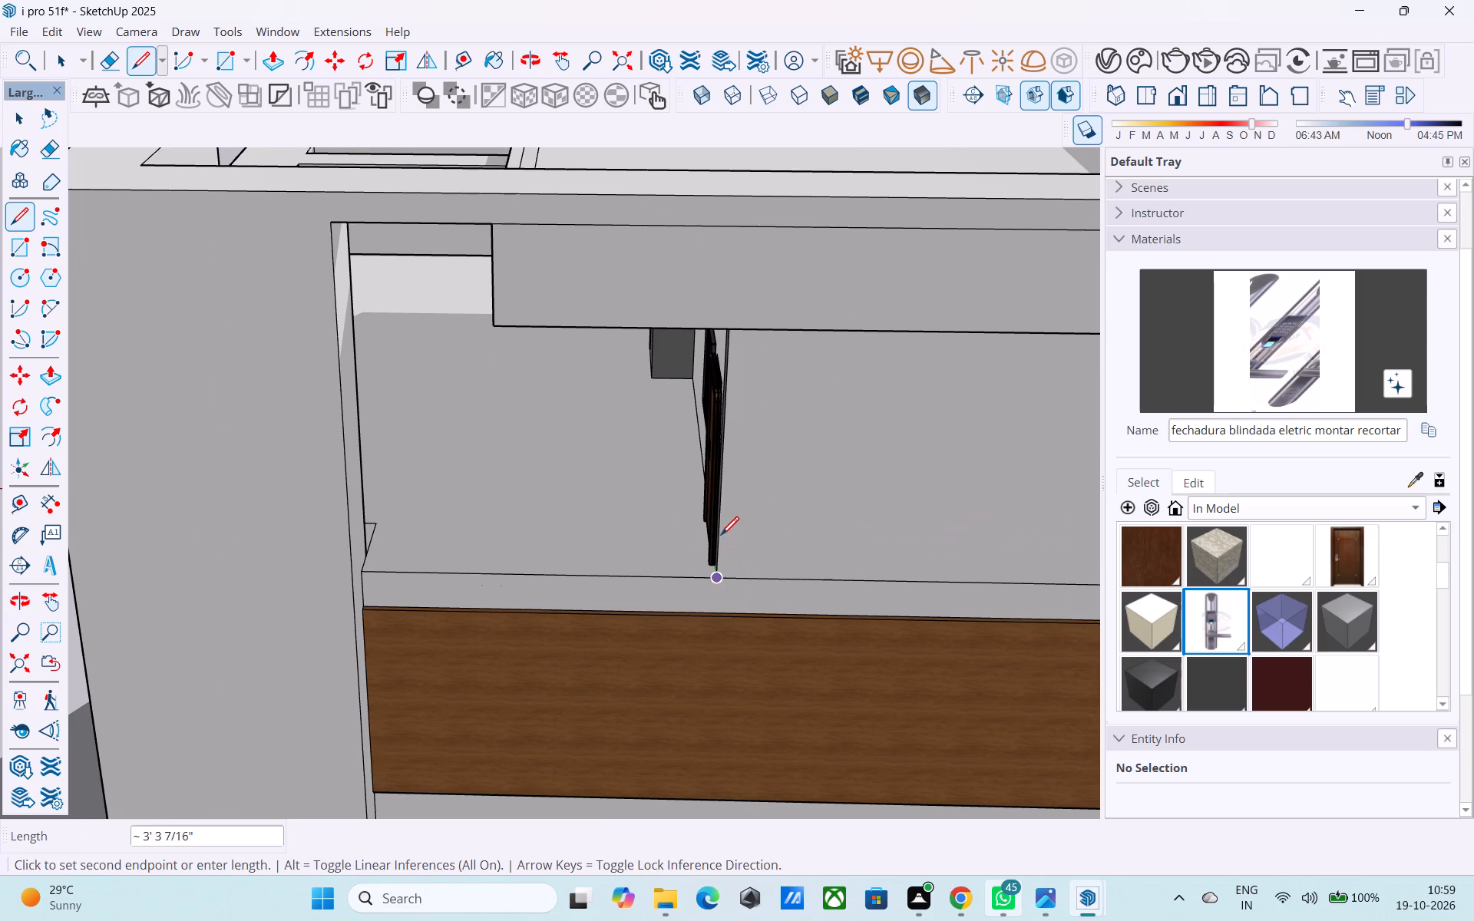
middle_drag(723, 532, 798, 501)
scroll(924, 460, up, 2)
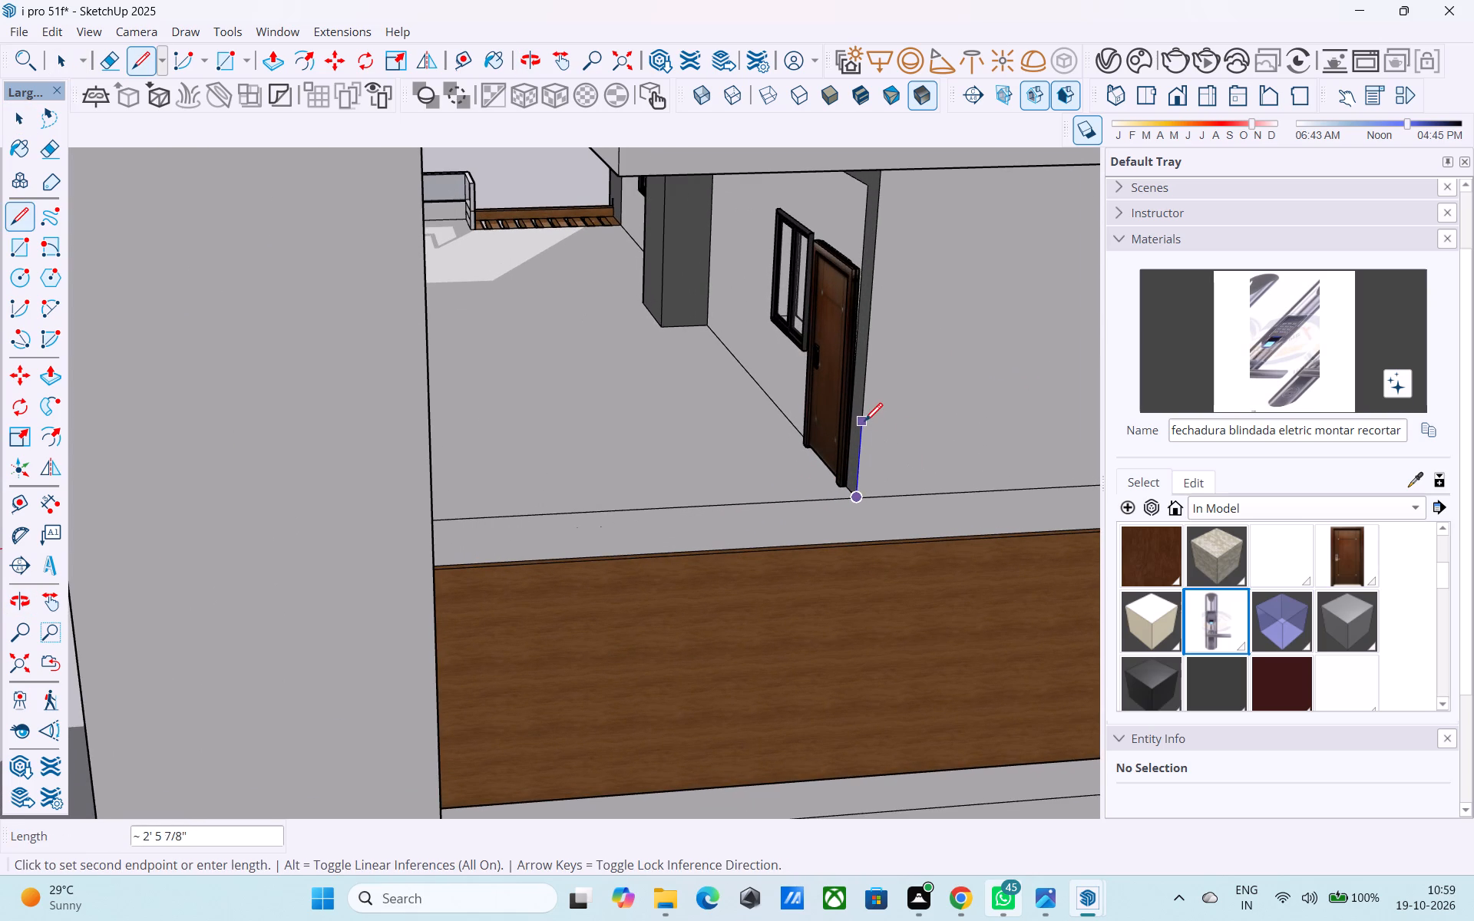
text(2.)
text(5')
key(Return)
key(r)
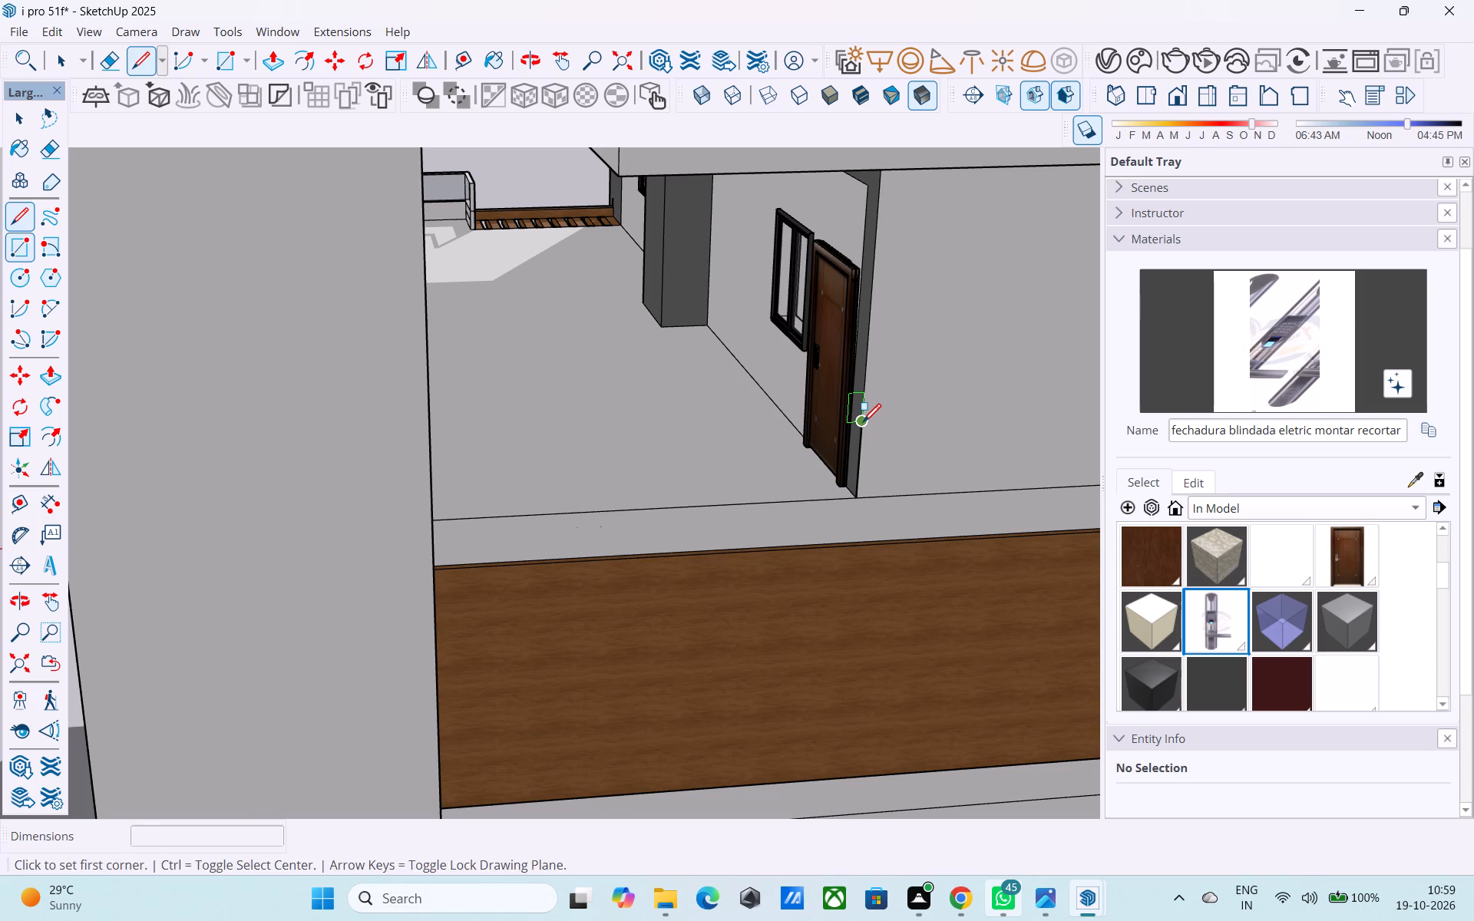
click(863, 422)
middle_drag(679, 454, 616, 470)
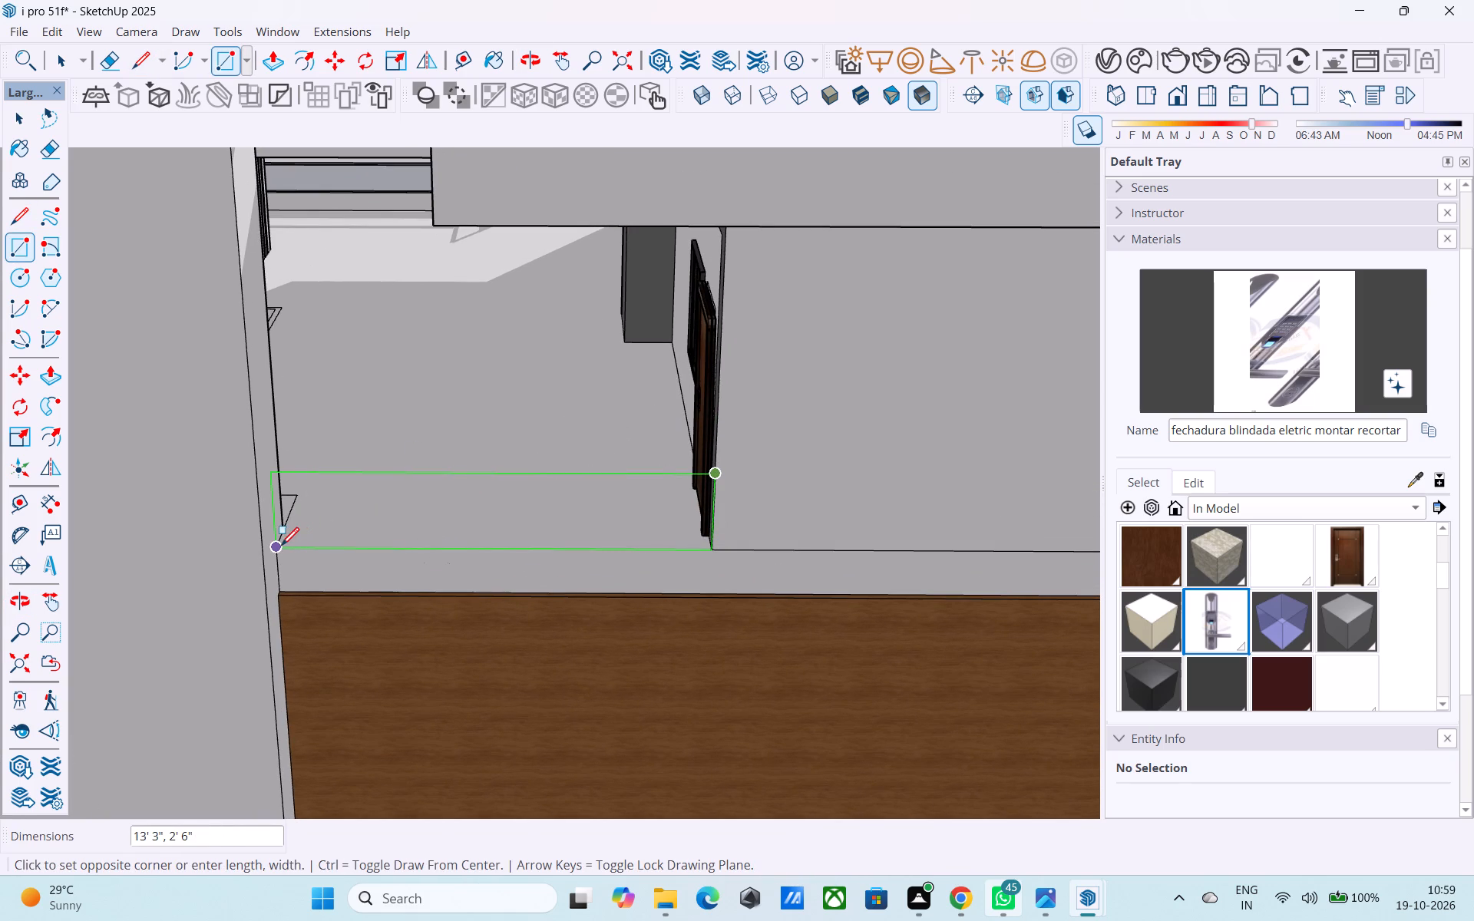
click(281, 546)
key(space)
Copy the new parapet face 3" inward toward the balcony.
middle_drag(281, 547, 586, 619)
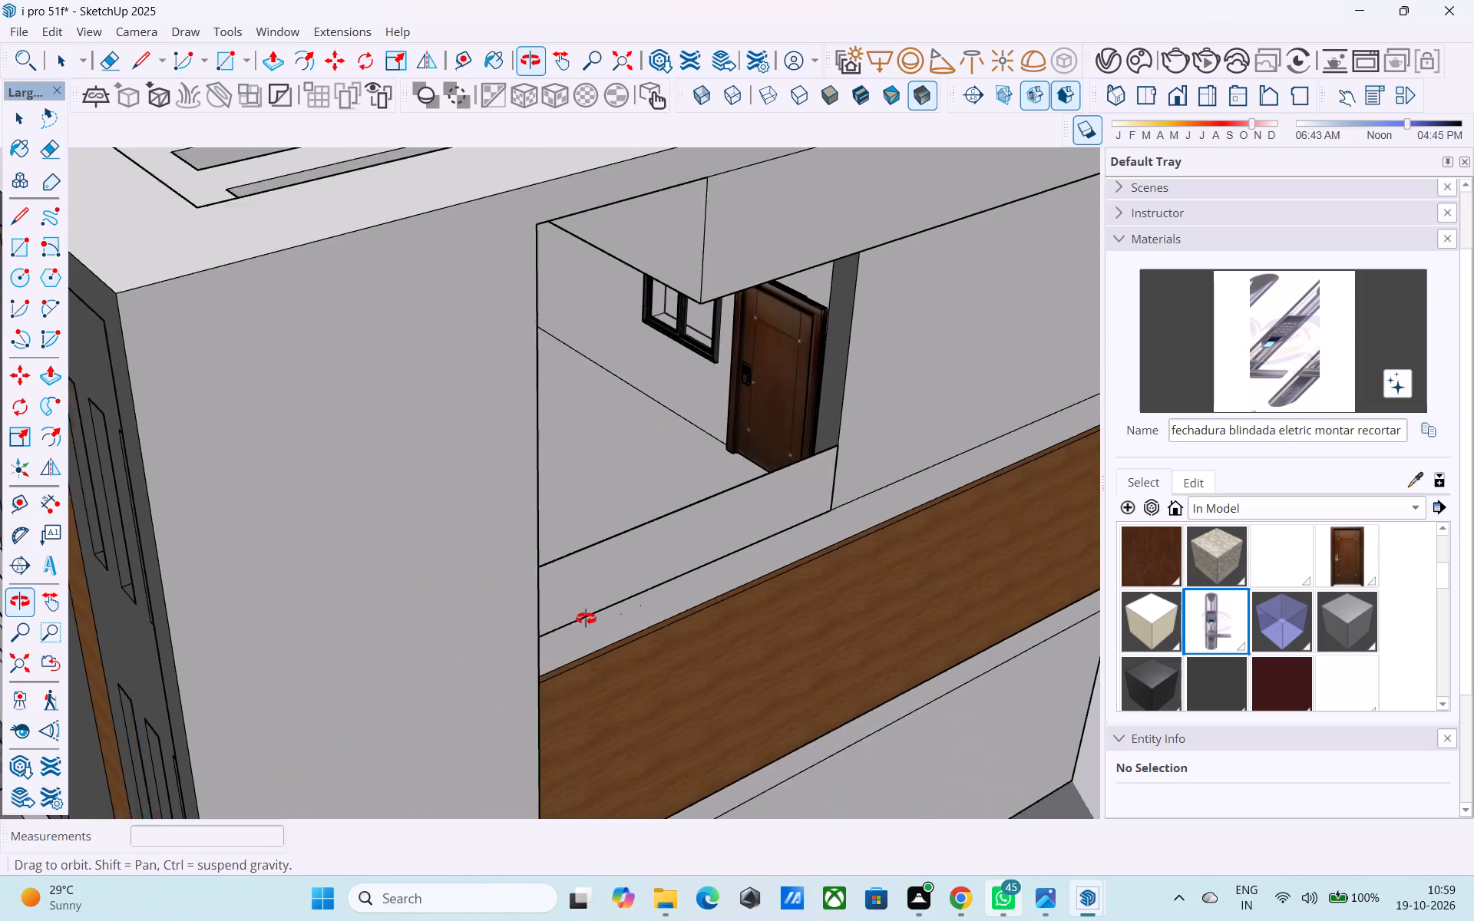
middle_drag(586, 619, 592, 619)
scroll(693, 566, up, 1)
middle_drag(693, 565, 617, 761)
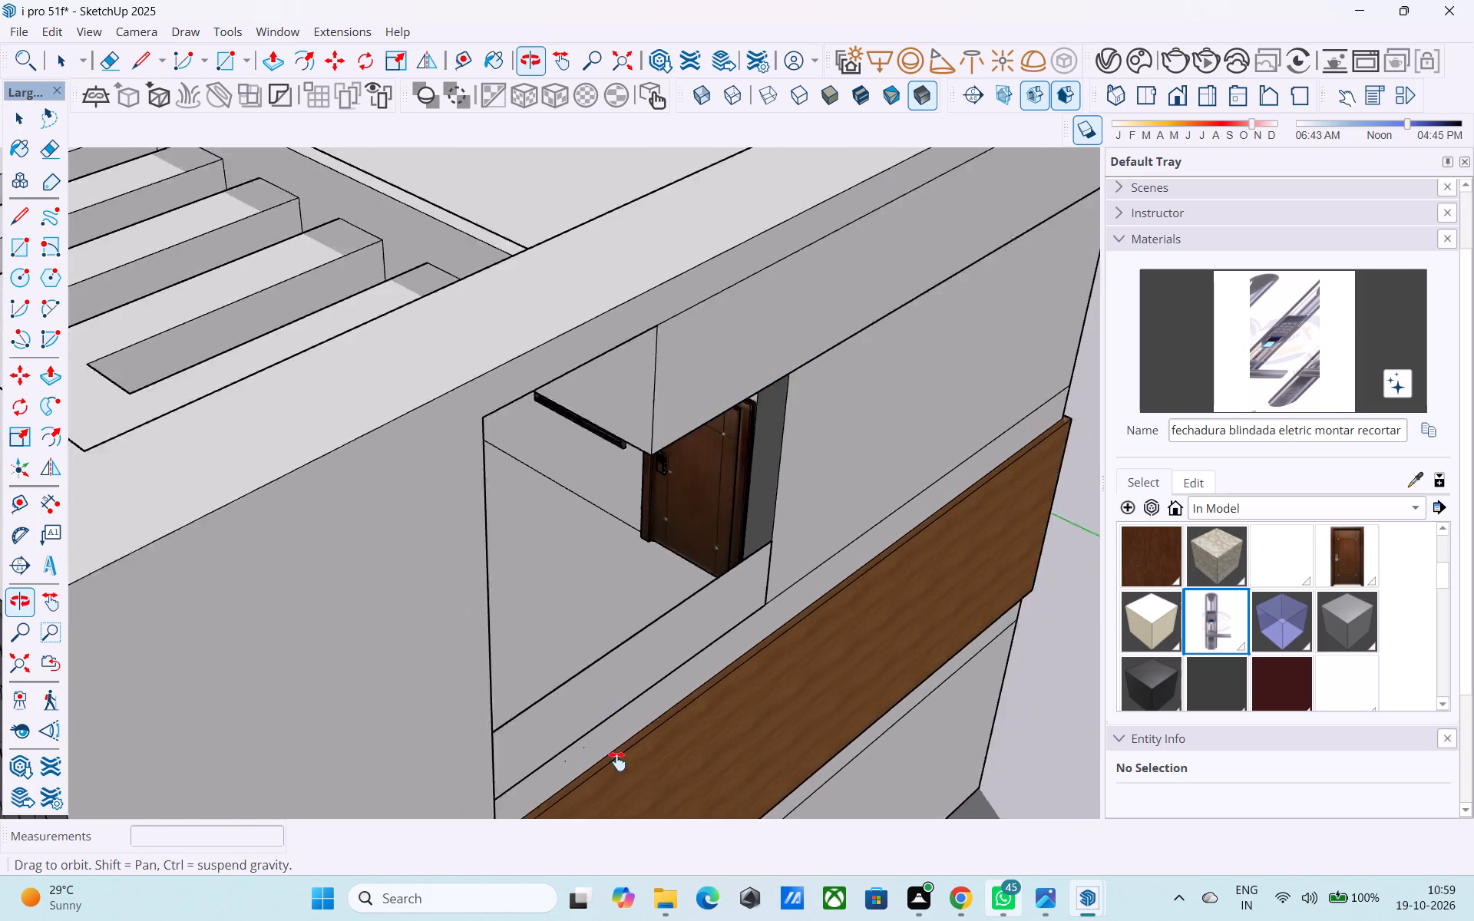
middle_drag(617, 761, 625, 744)
scroll(625, 744, up, 7)
middle_drag(625, 731, 474, 920)
shift+middle_drag(593, 813, 752, 752)
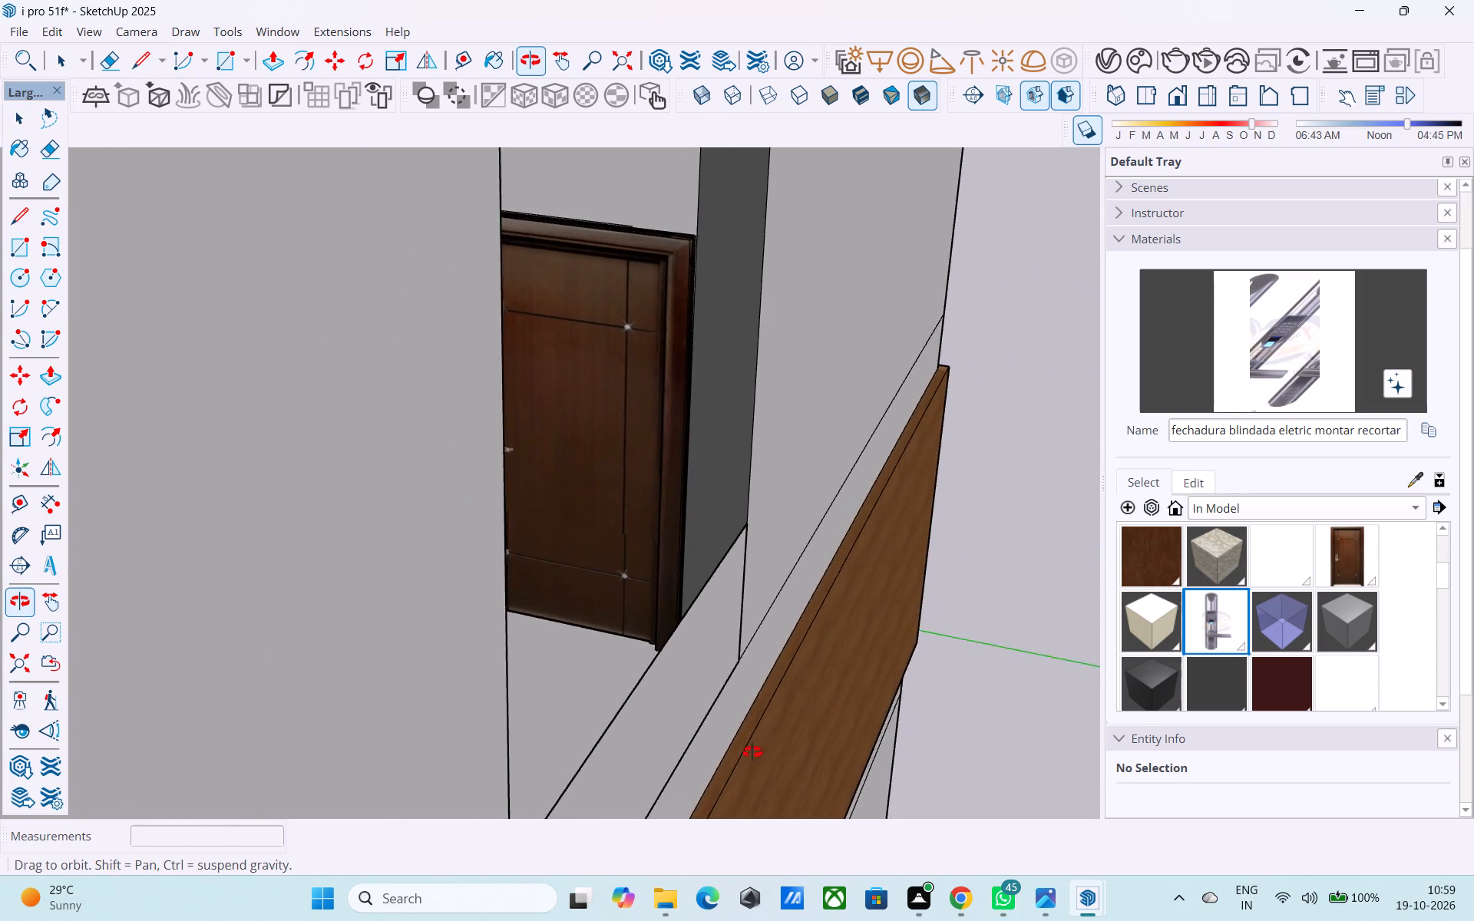
shift+middle_drag(752, 752, 984, 830)
middle_drag(829, 725, 772, 718)
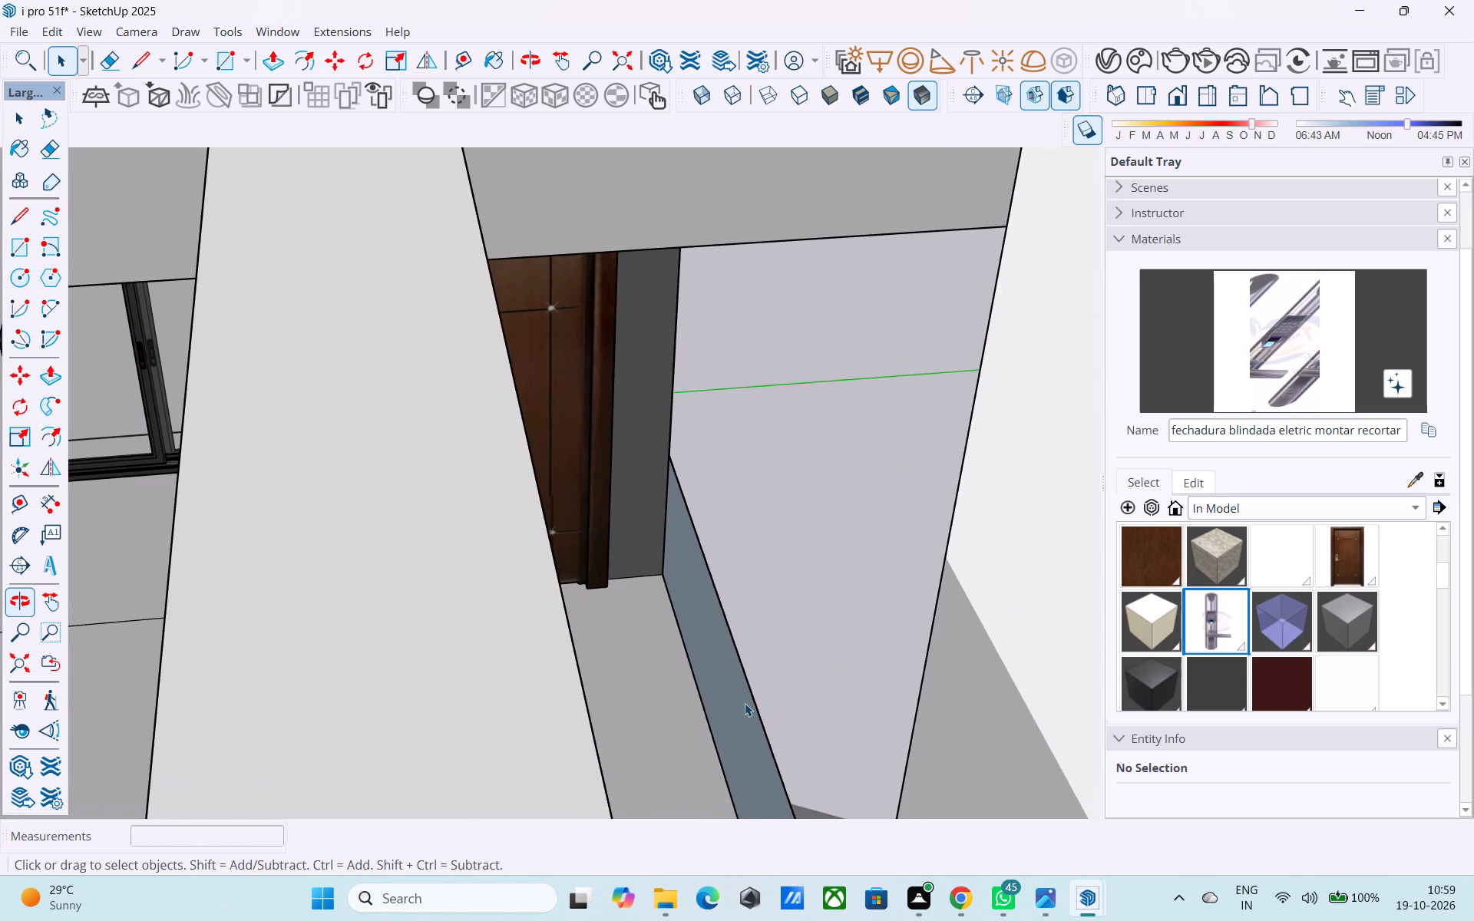
click(743, 703)
scroll(743, 703, up, 1)
click(737, 701)
key(m)
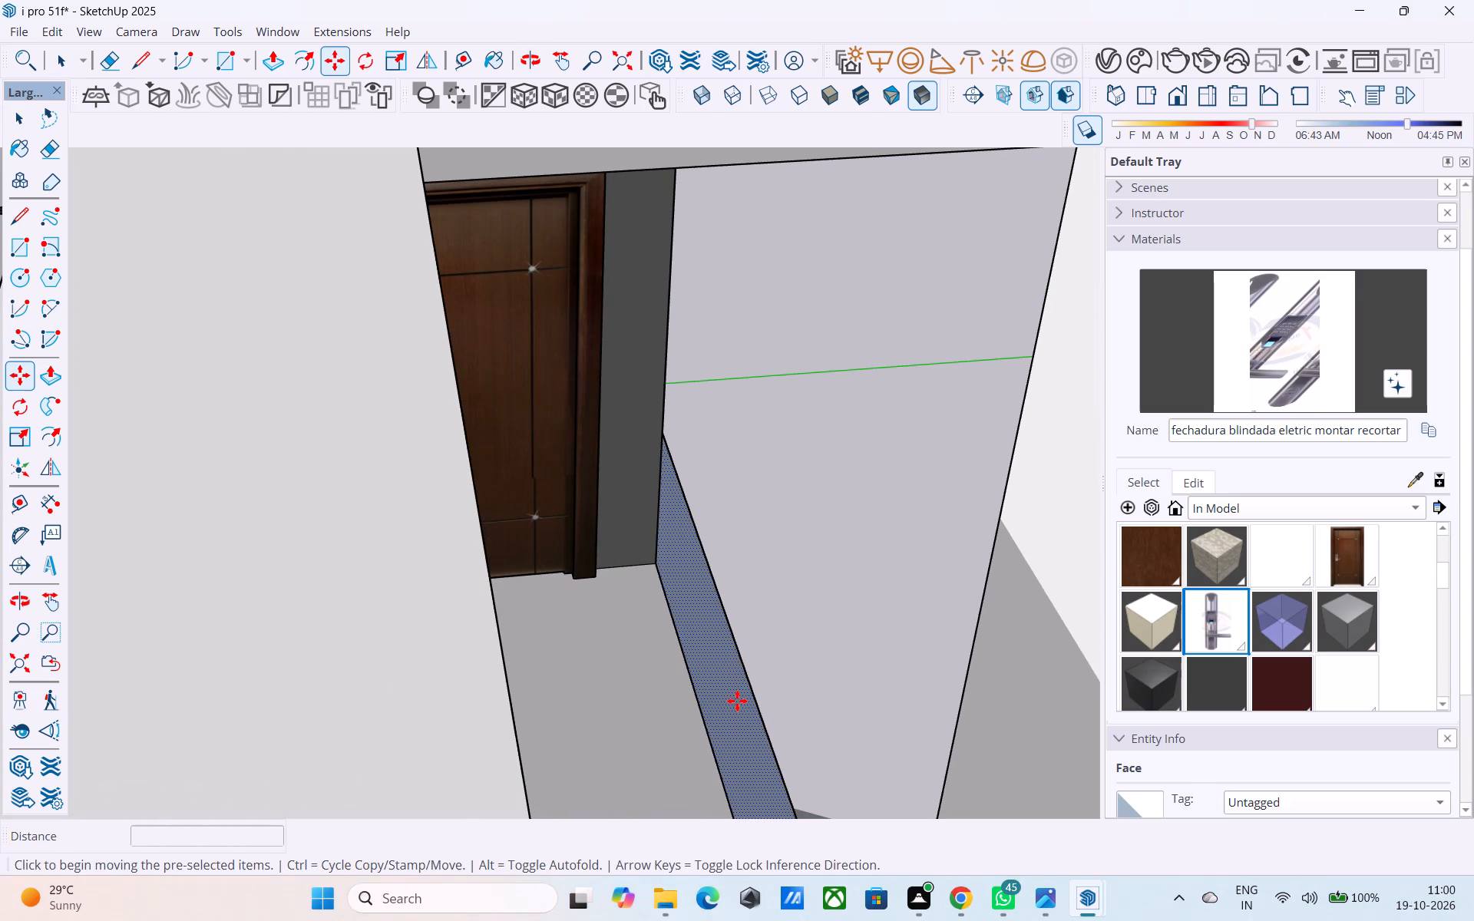
click(656, 434)
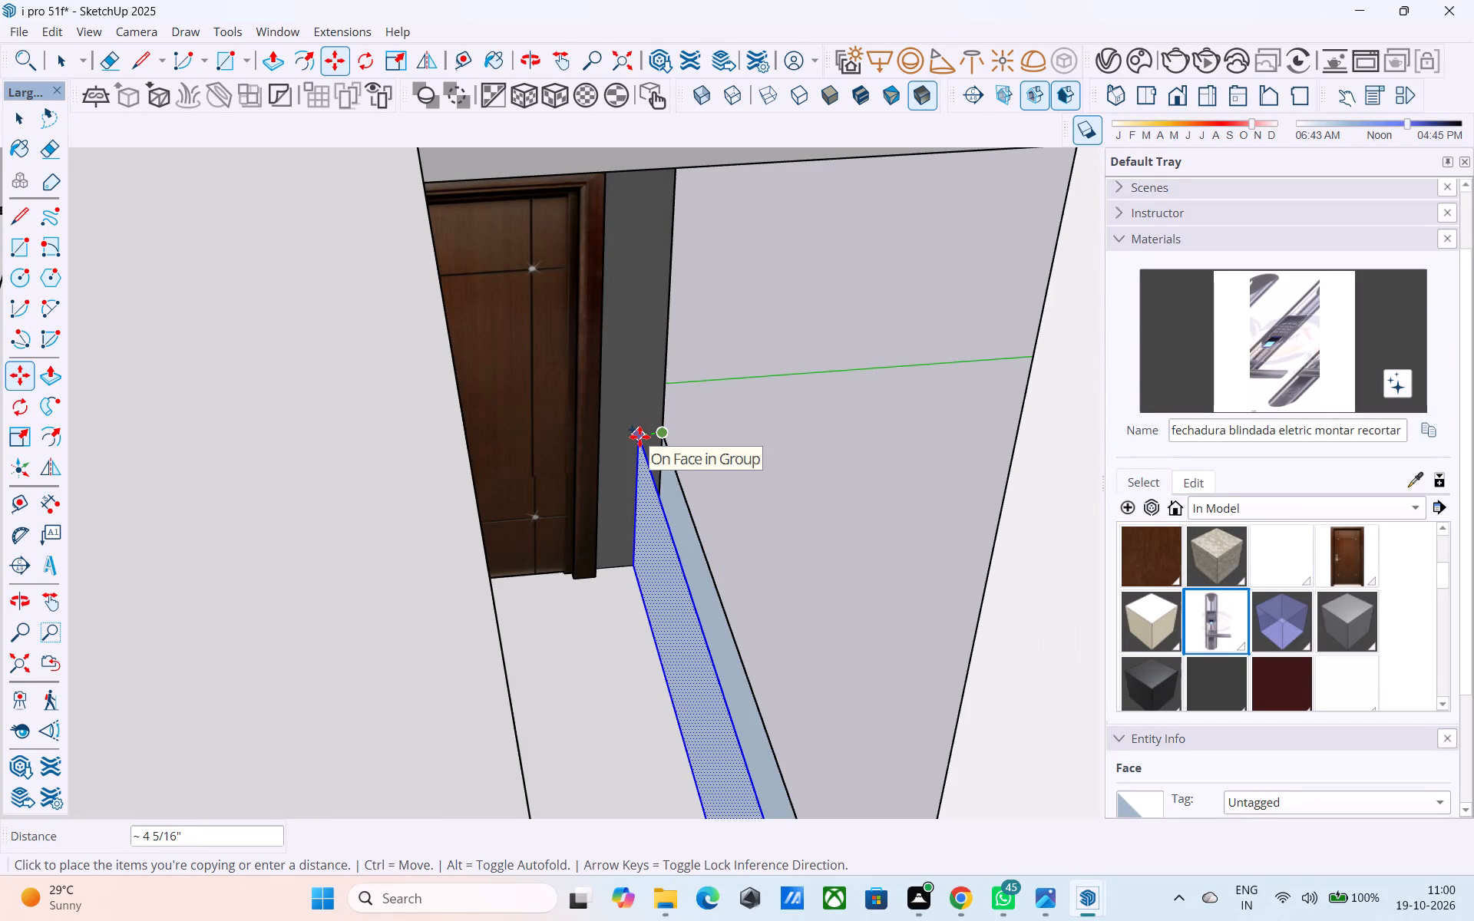
text(3")
key(Return)
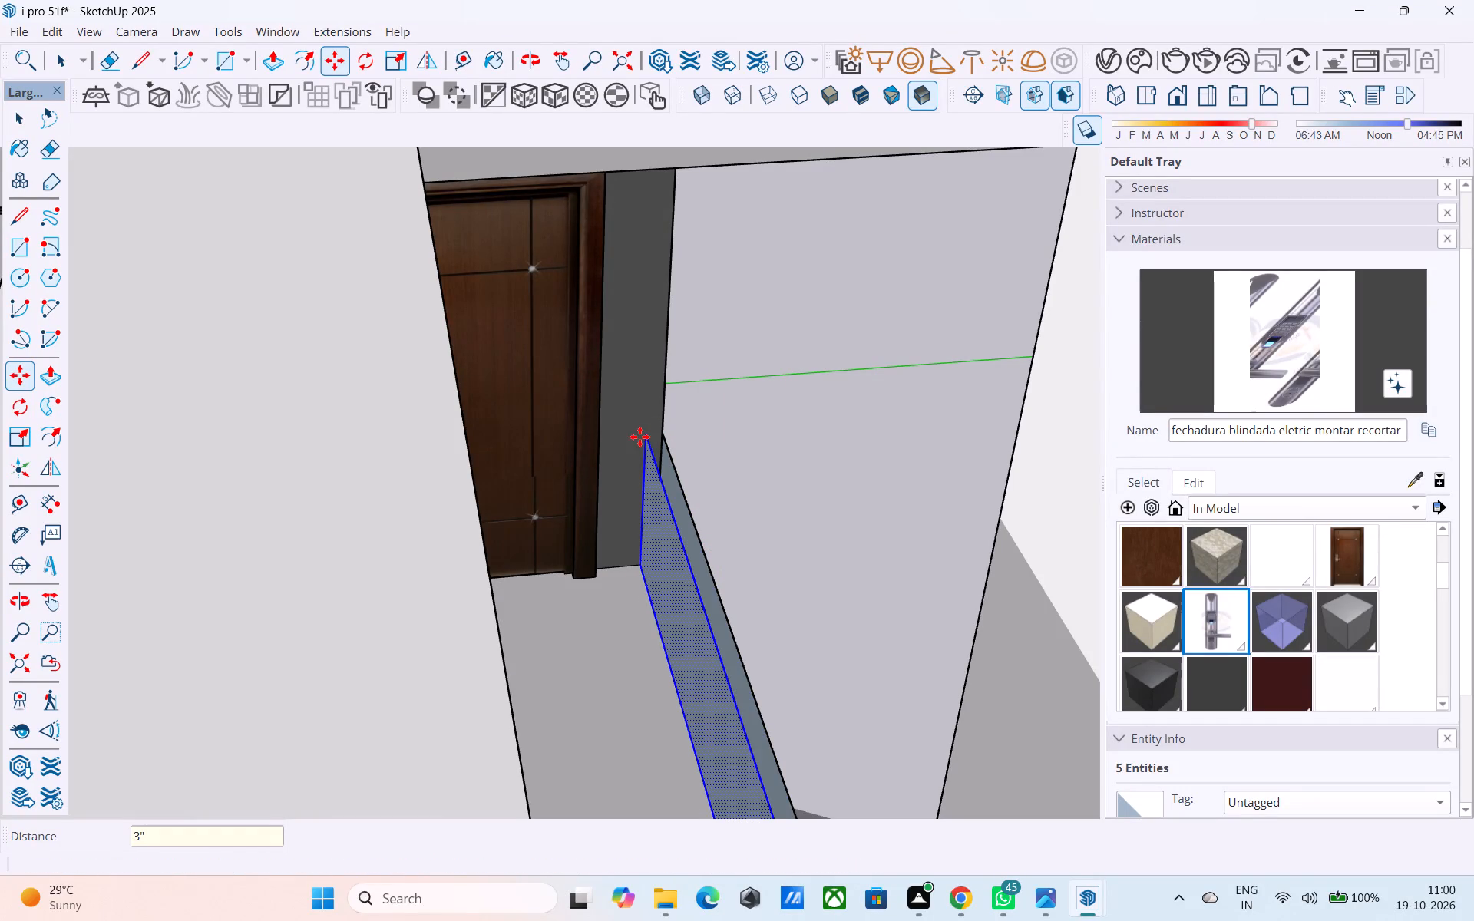
Draw a line joining the top corners of the two parapet faces at the door end, closing the parapet's top.
middle_drag(640, 437, 615, 436)
key(l)
click(647, 444)
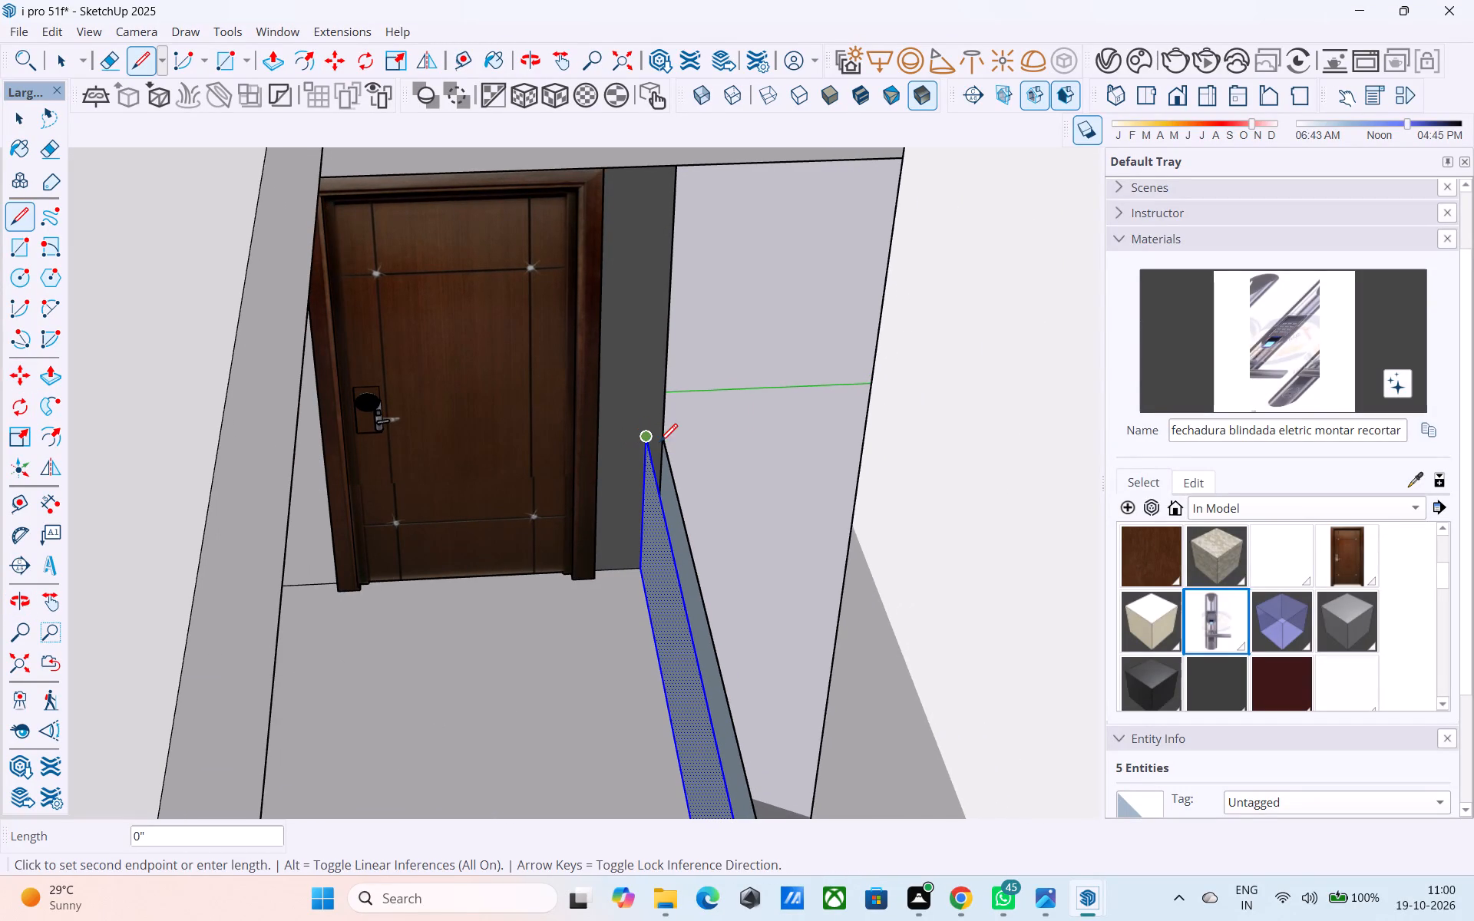
click(663, 444)
Reverse the parapet's inner, balcony-side face.
key(space)
click(657, 517)
right_click(657, 518)
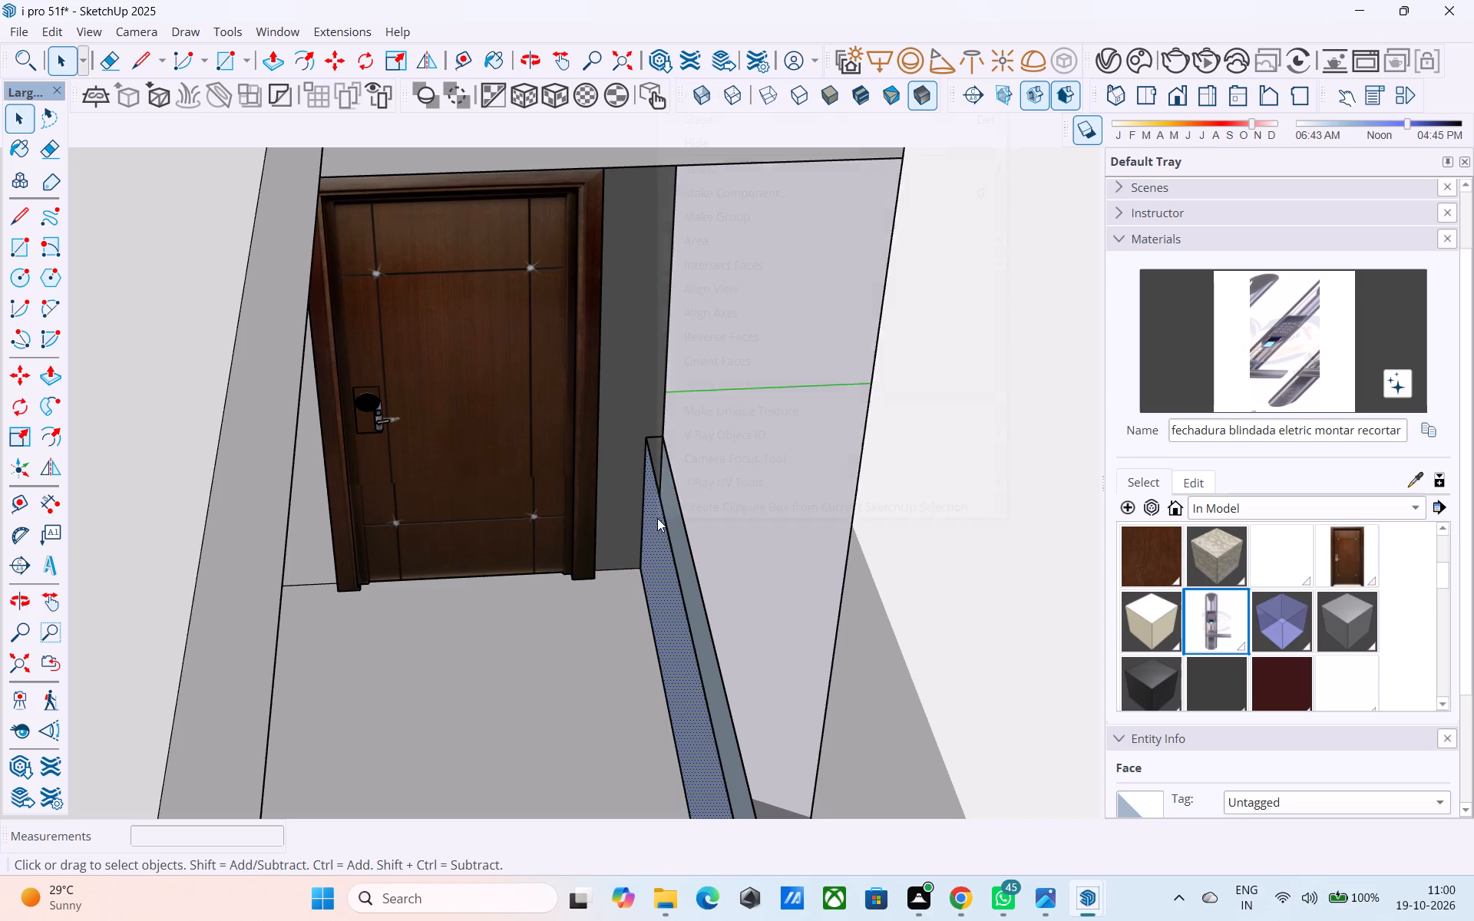
click(745, 331)
middle_drag(748, 328, 338, 237)
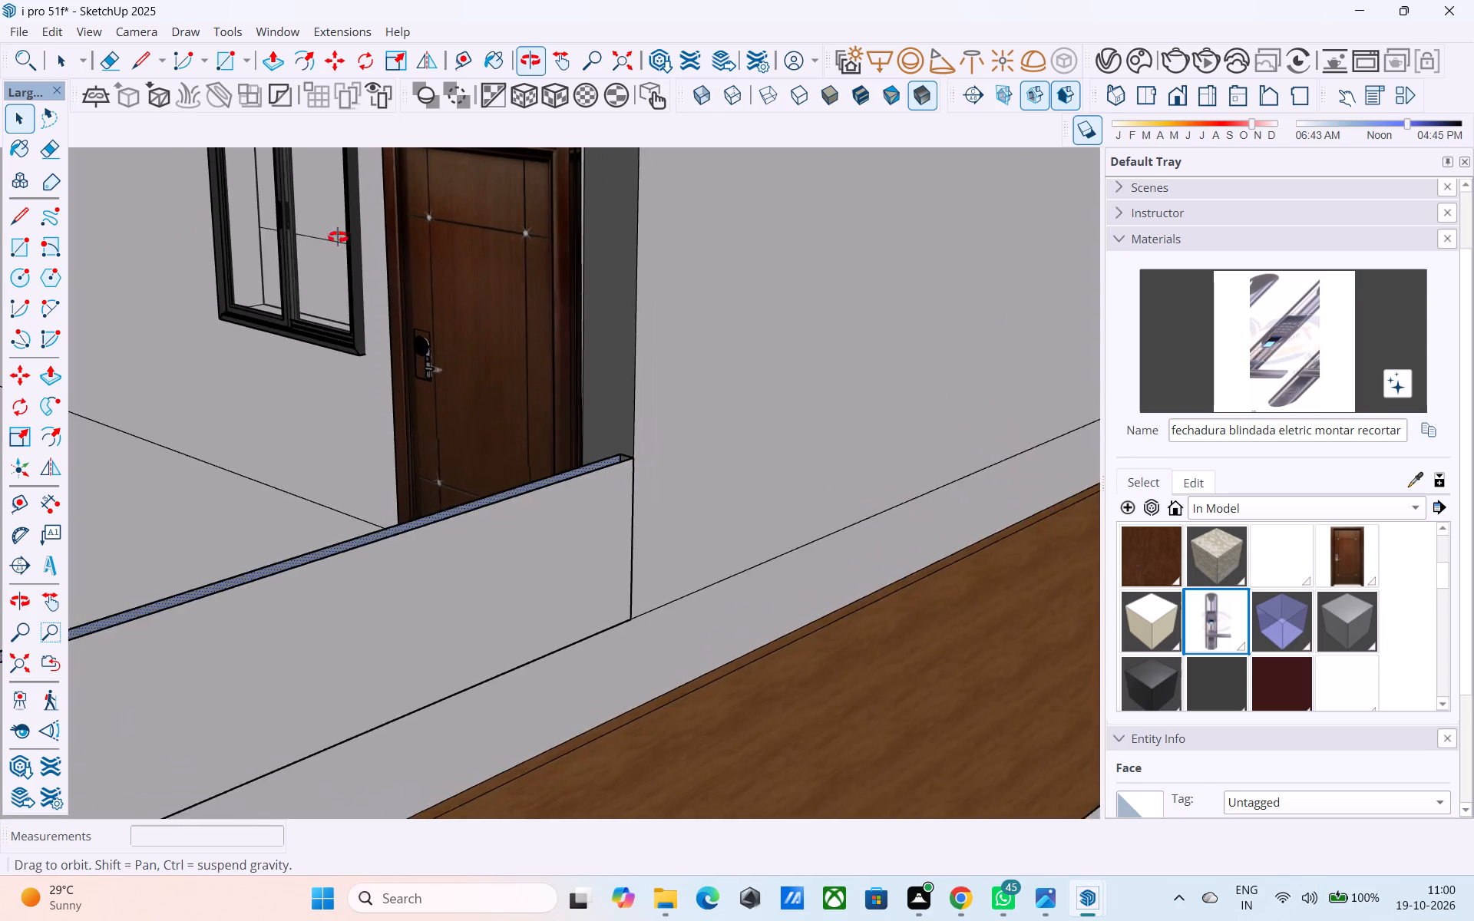
middle_drag(338, 237, 273, 237)
scroll(319, 289, down, 12)
middle_drag(566, 496, 96, 654)
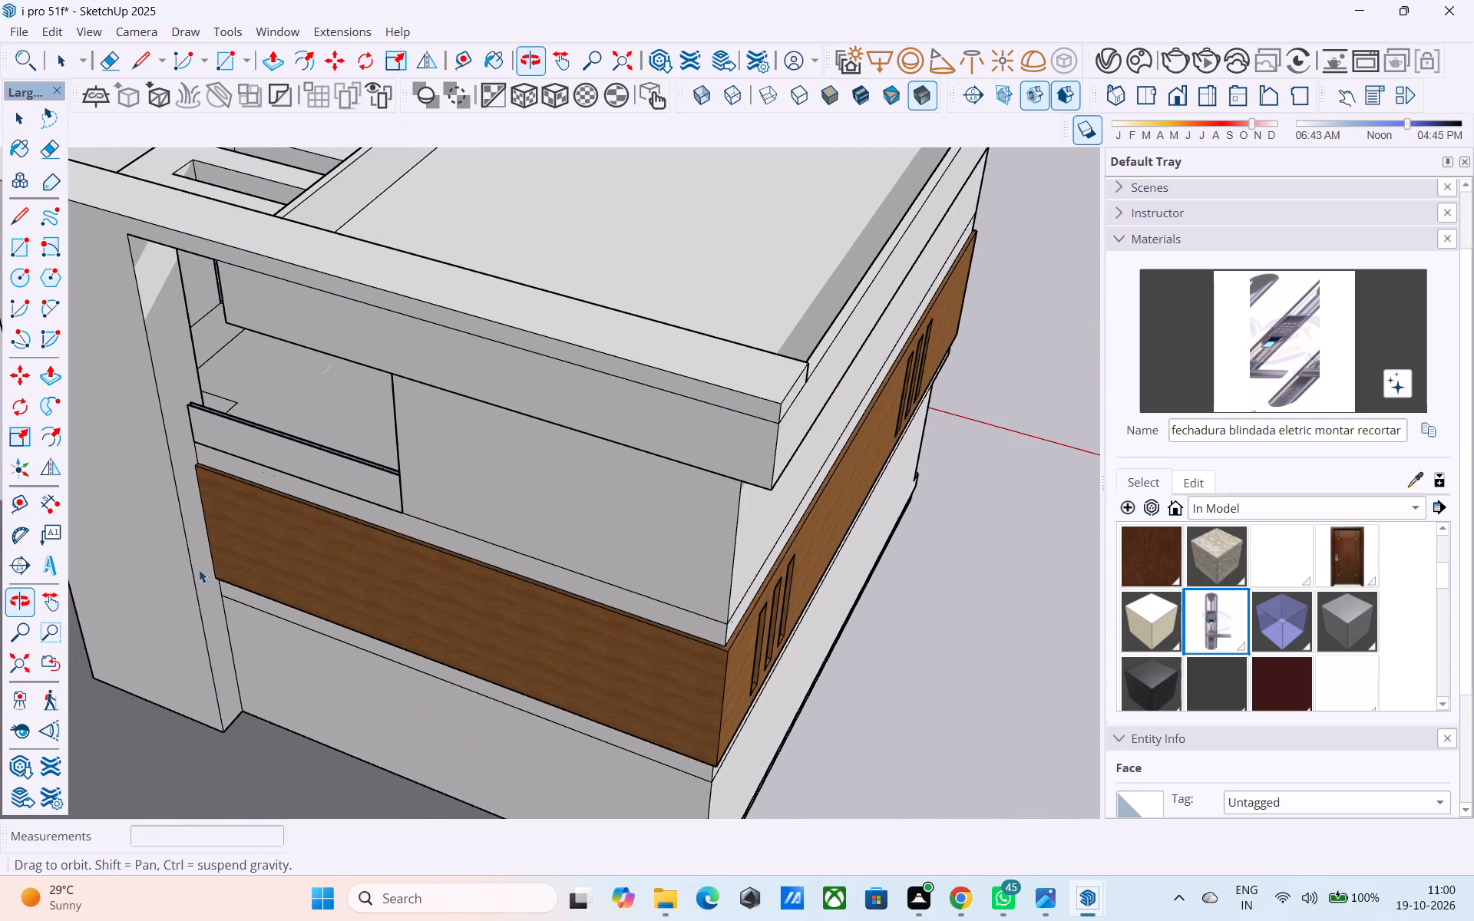
Draw a 3" line joining the top corners of the two parapet faces at the end opposite the door.
scroll(255, 405, up, 4)
scroll(180, 416, up, 2)
key(l)
click(141, 409)
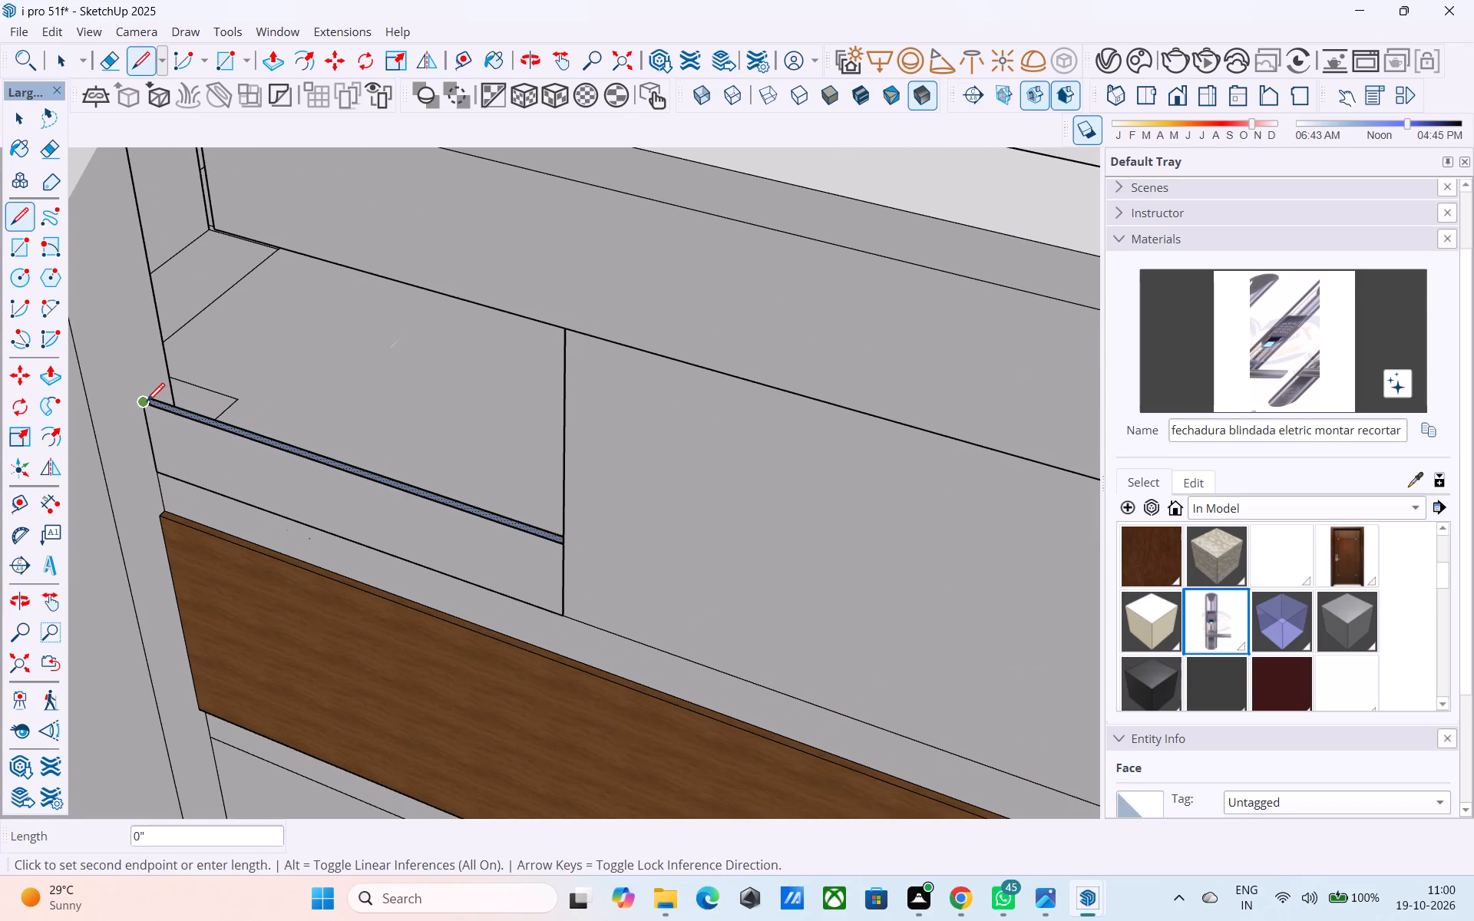
scroll(147, 399, up, 4)
click(152, 394)
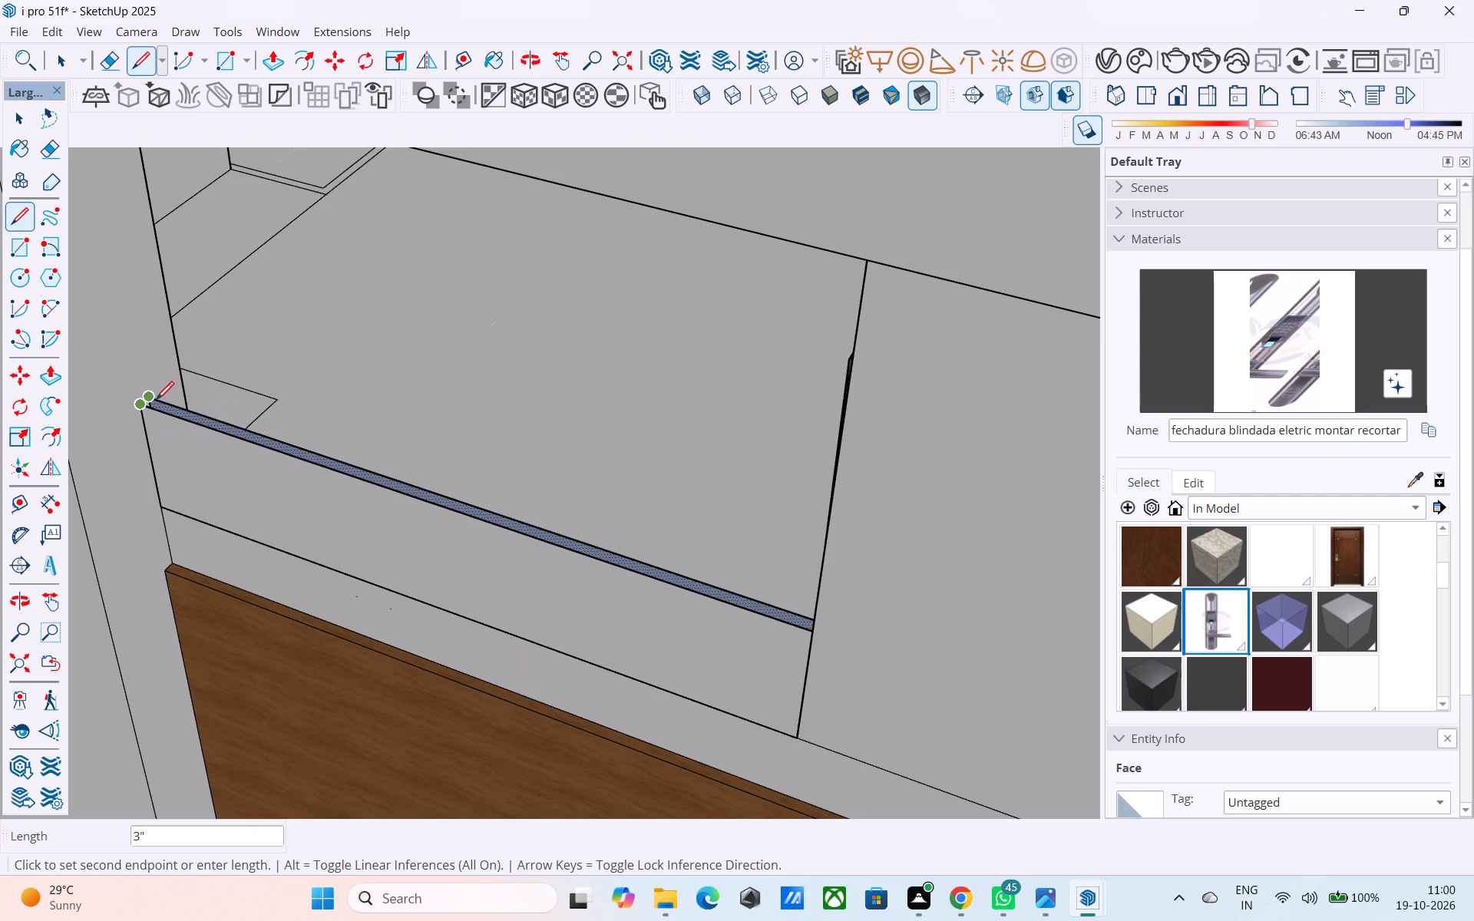
scroll(271, 472, down, 5)
Paint the outer and inner faces of the top-floor side parapet with the Glass_Basic_01 material.
key(space)
click(1285, 631)
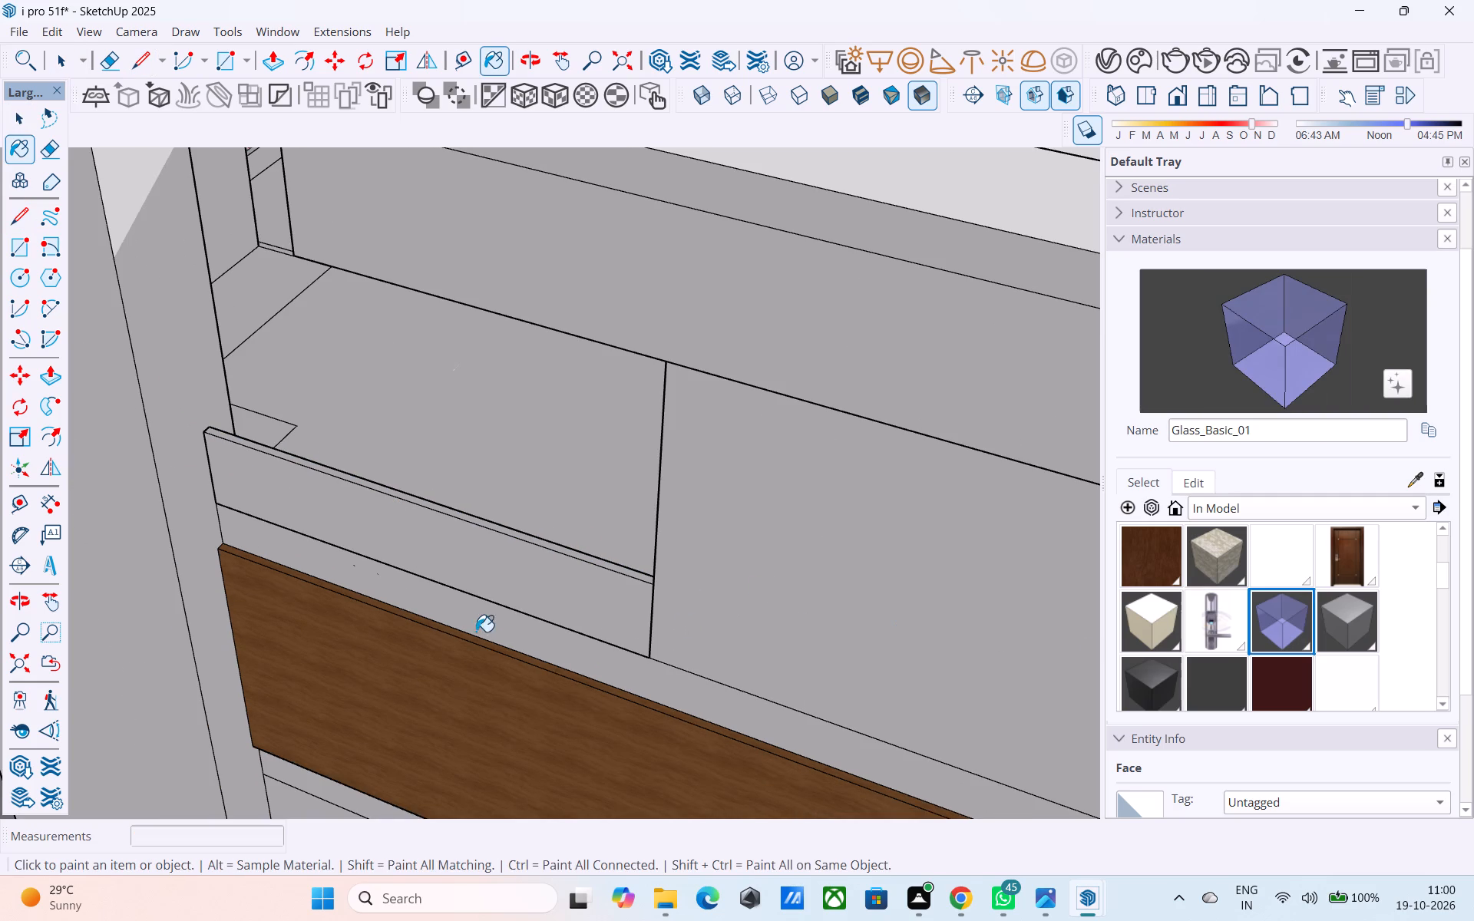
click(455, 566)
scroll(458, 549, down, 1)
middle_drag(458, 550, 1016, 597)
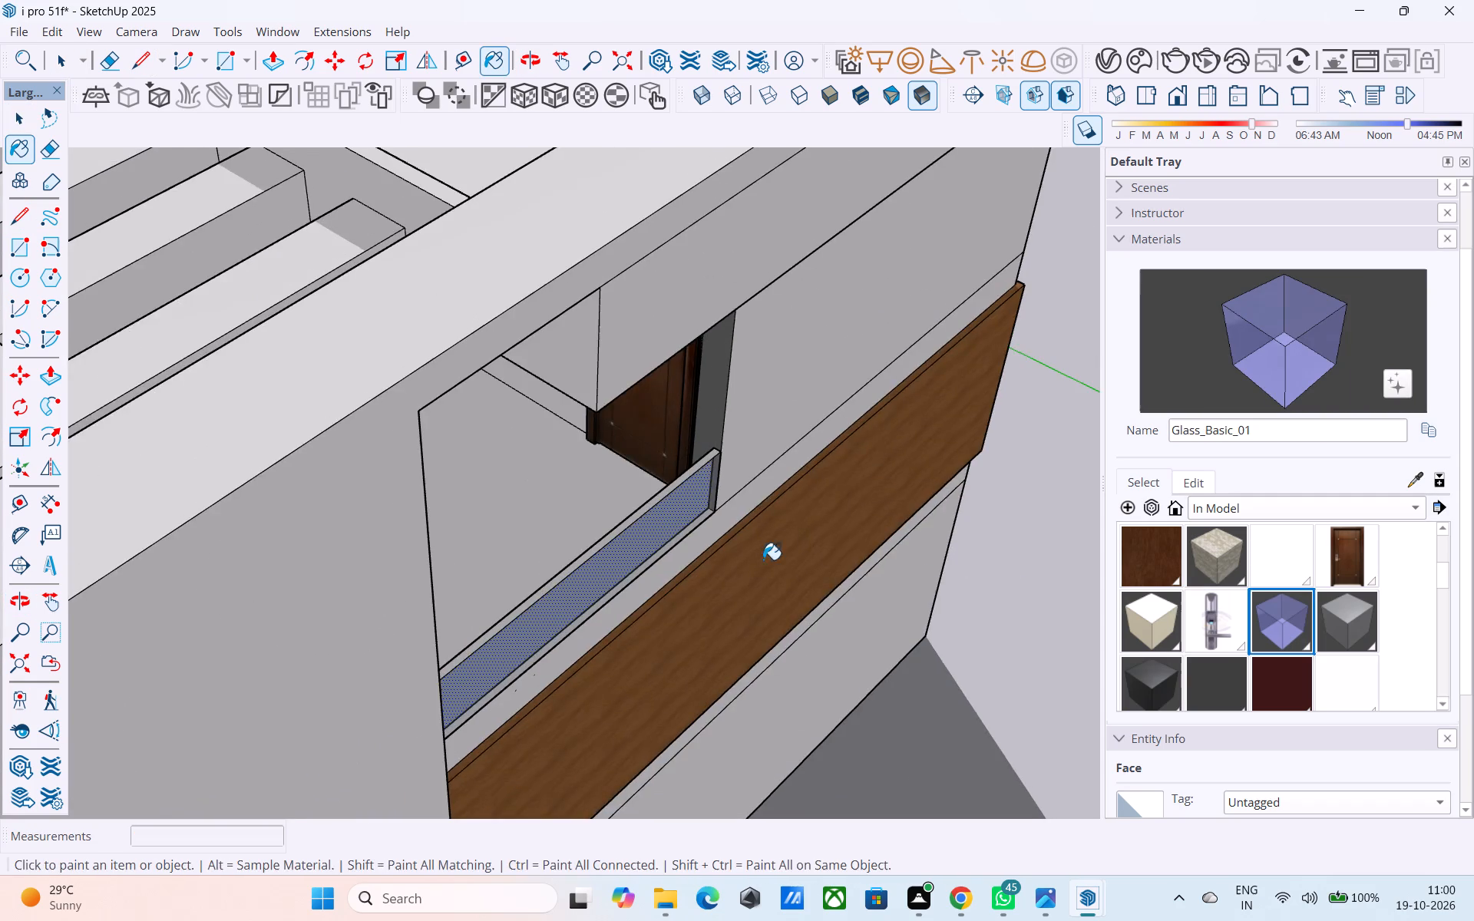
scroll(736, 494, down, 6)
middle_drag(441, 577, 1093, 398)
scroll(650, 496, up, 3)
click(689, 425)
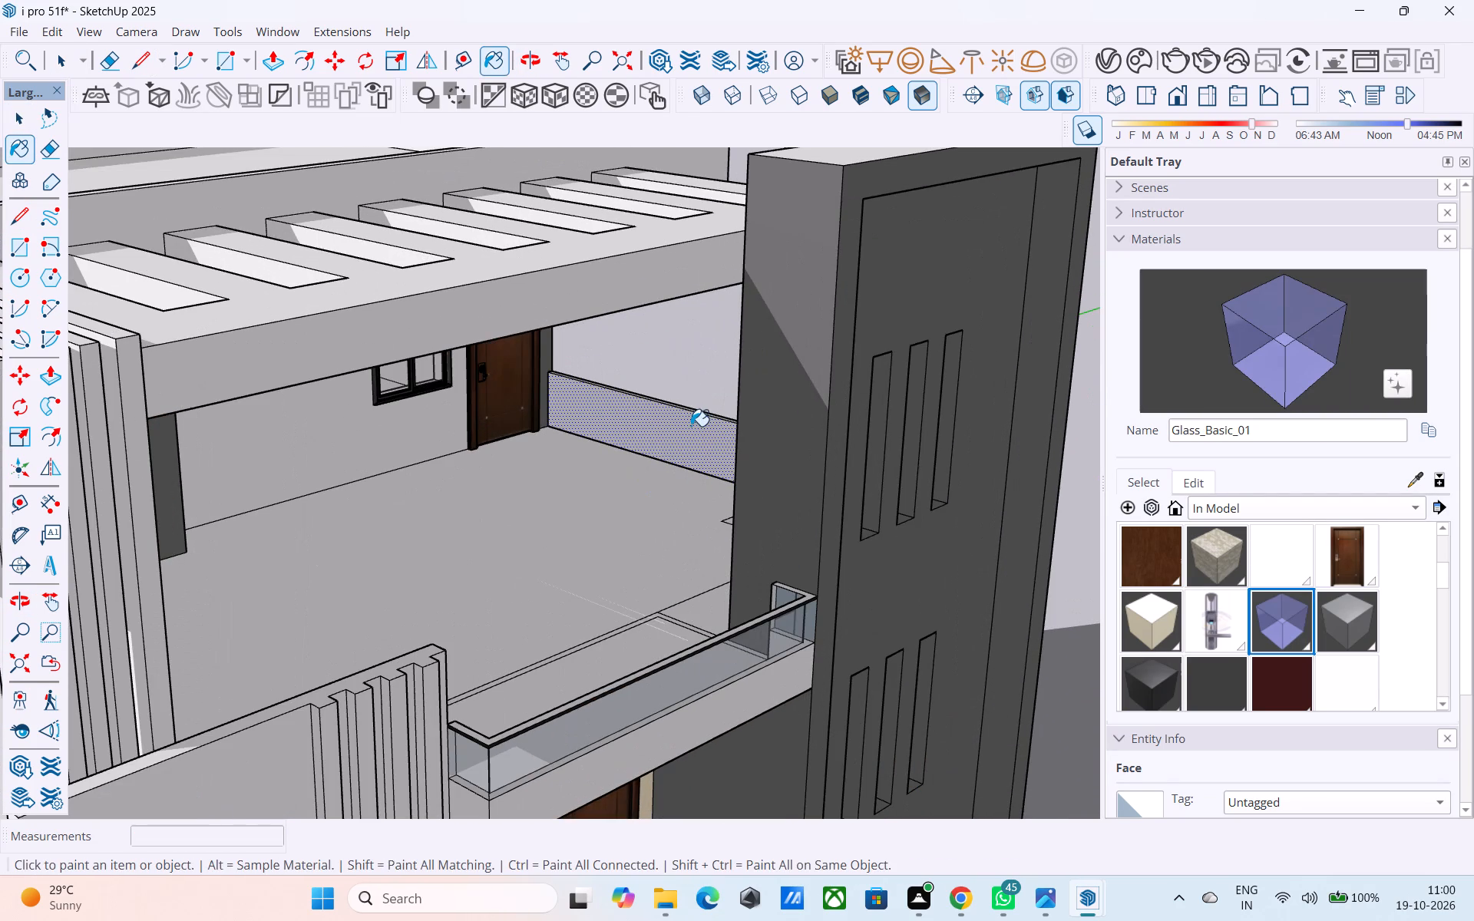
key(space)
Close the V-Ray Frame Buffer window.
scroll(636, 441, down, 4)
middle_drag(610, 464, 537, 471)
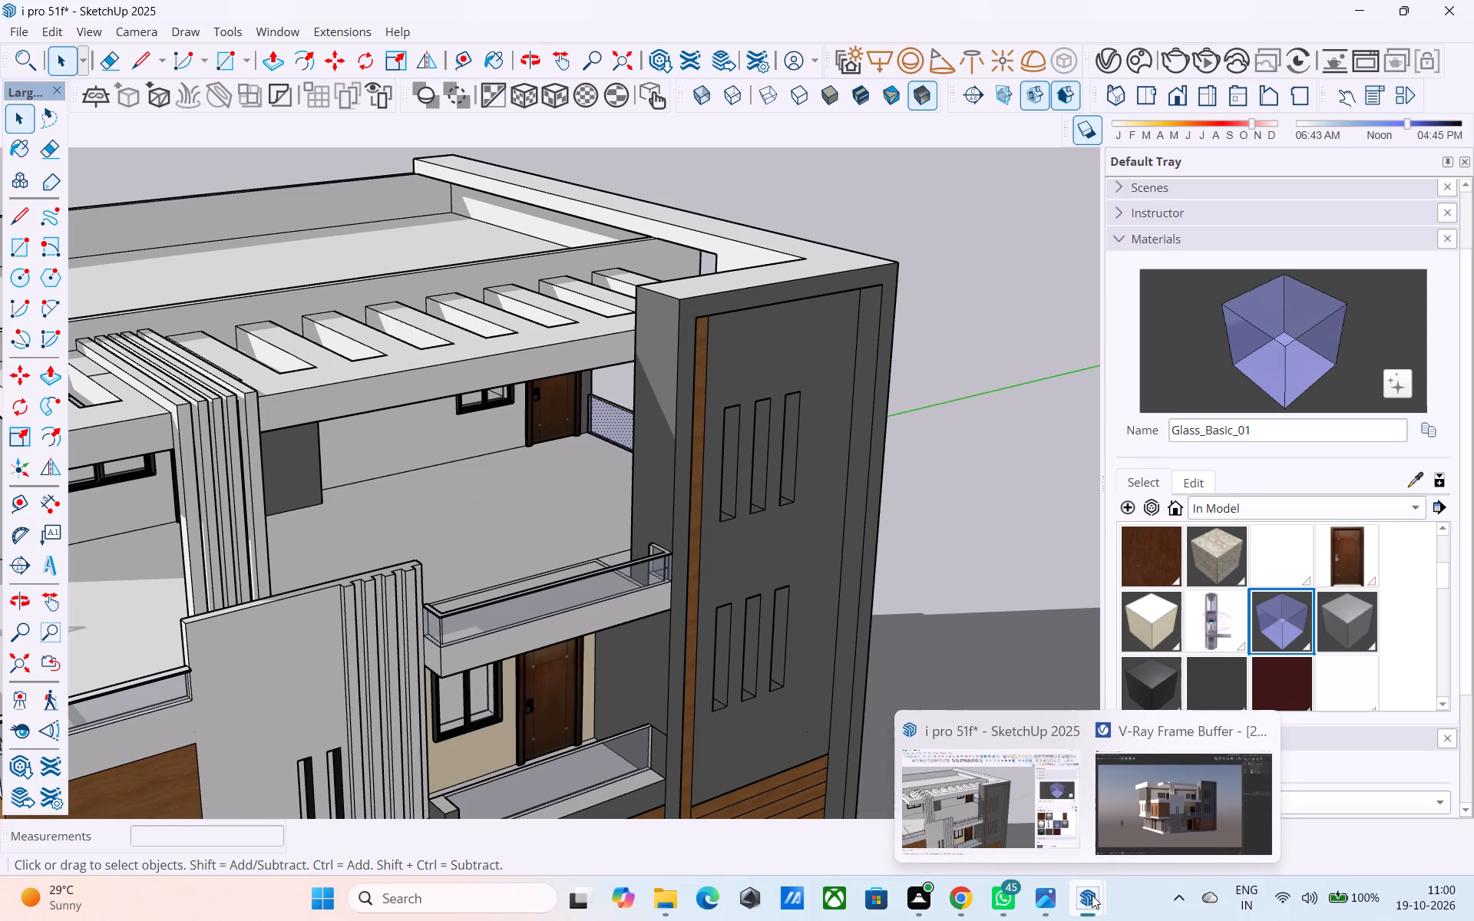
click(1252, 734)
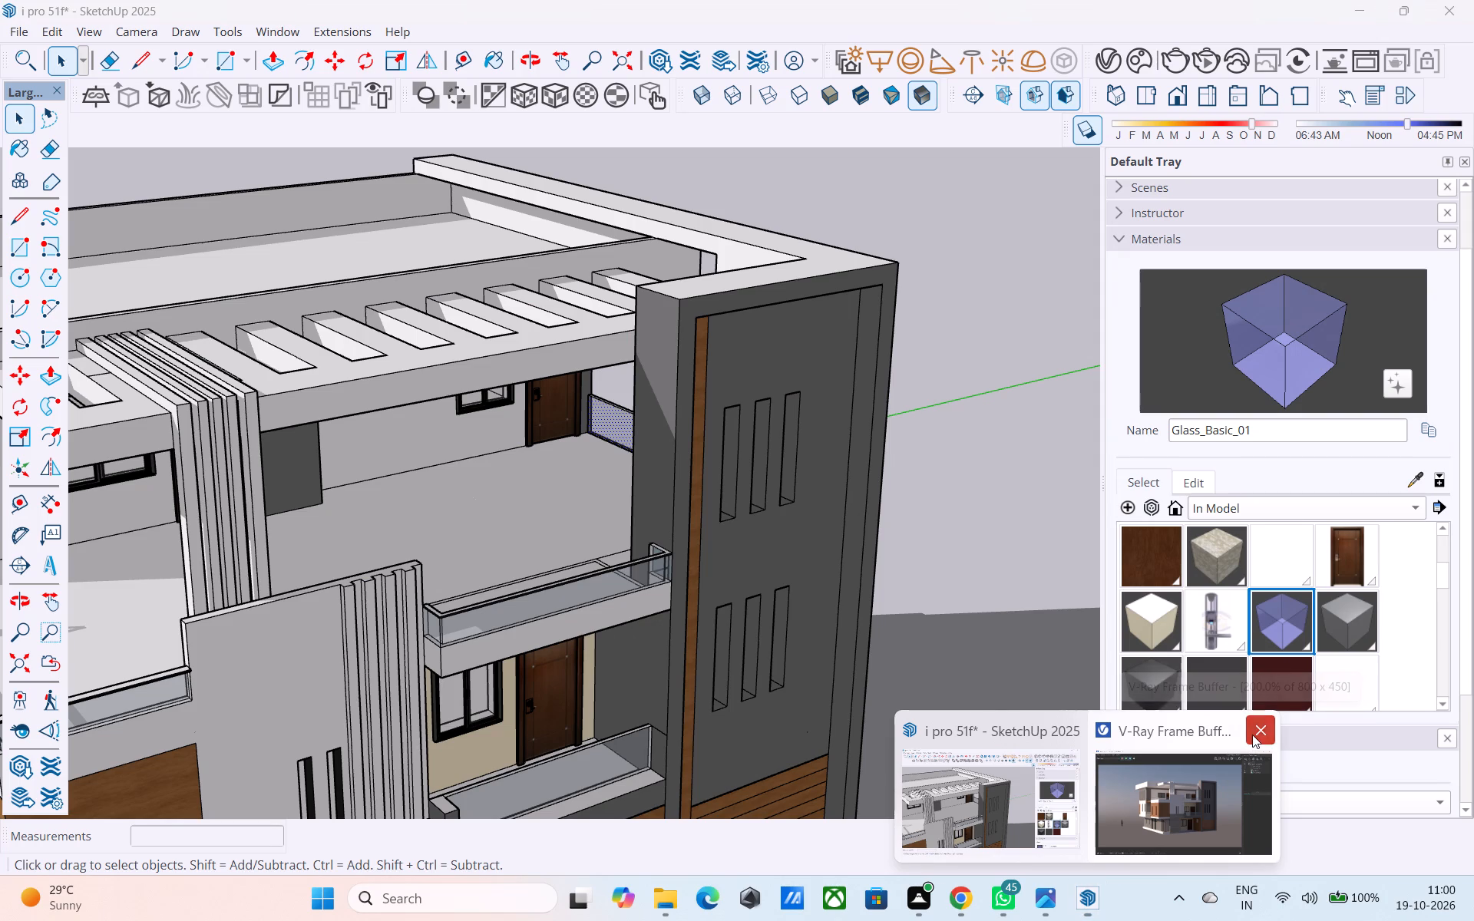
Save the house model with the glass parapet in place.
scroll(722, 678, down, 2)
middle_drag(715, 678, 631, 675)
scroll(667, 612, down, 6)
scroll(459, 651, down, 1)
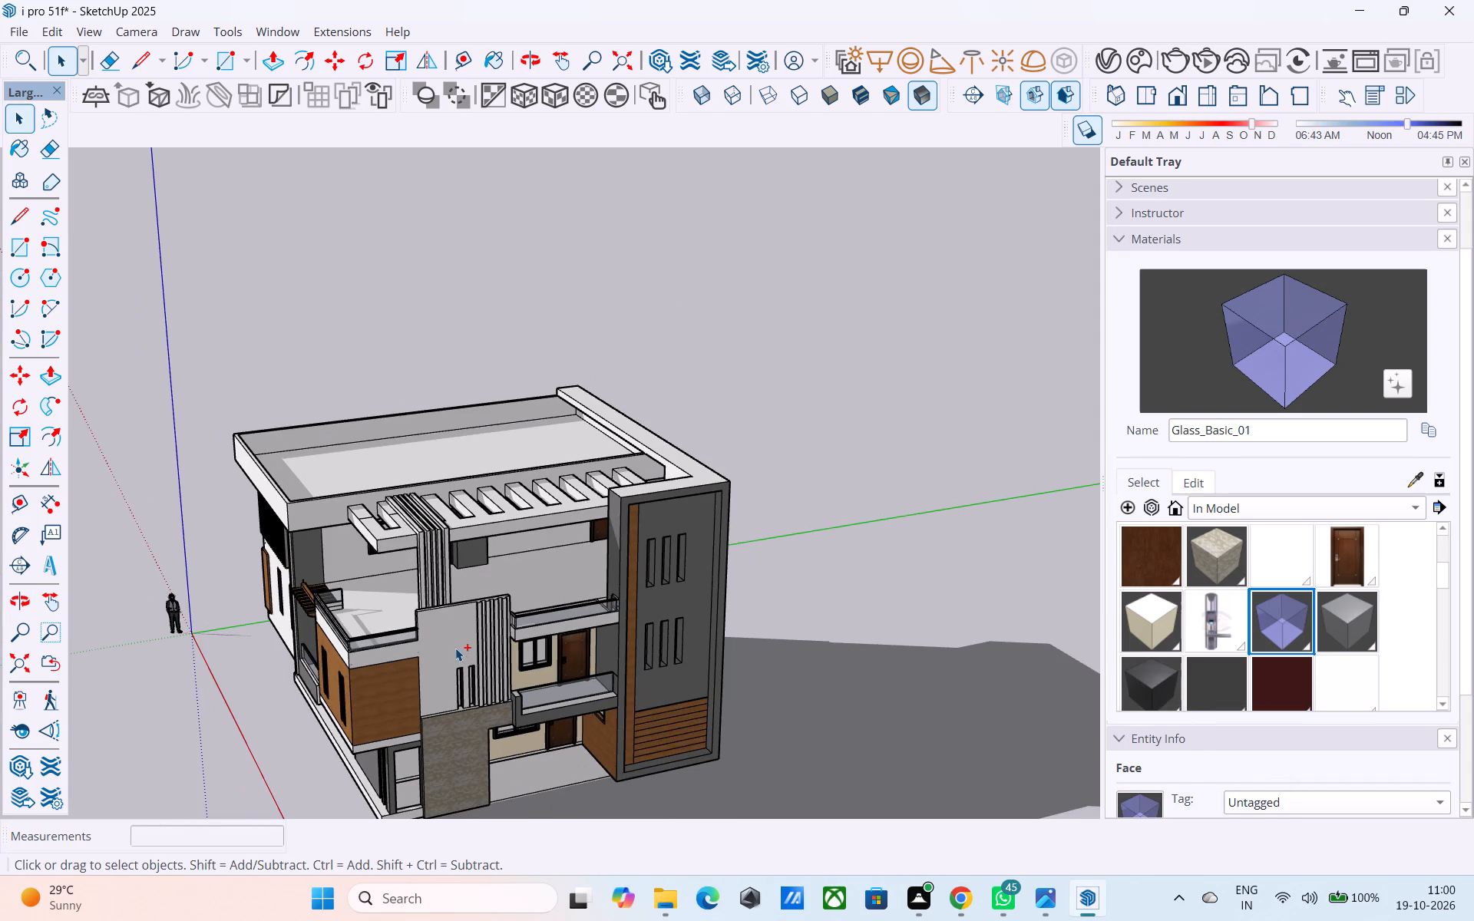
key(ctrl+s)
Check the glass parapet from the front and side, clear the selection and save the model again.
middle_drag(457, 624, 460, 443)
scroll(623, 517, up, 6)
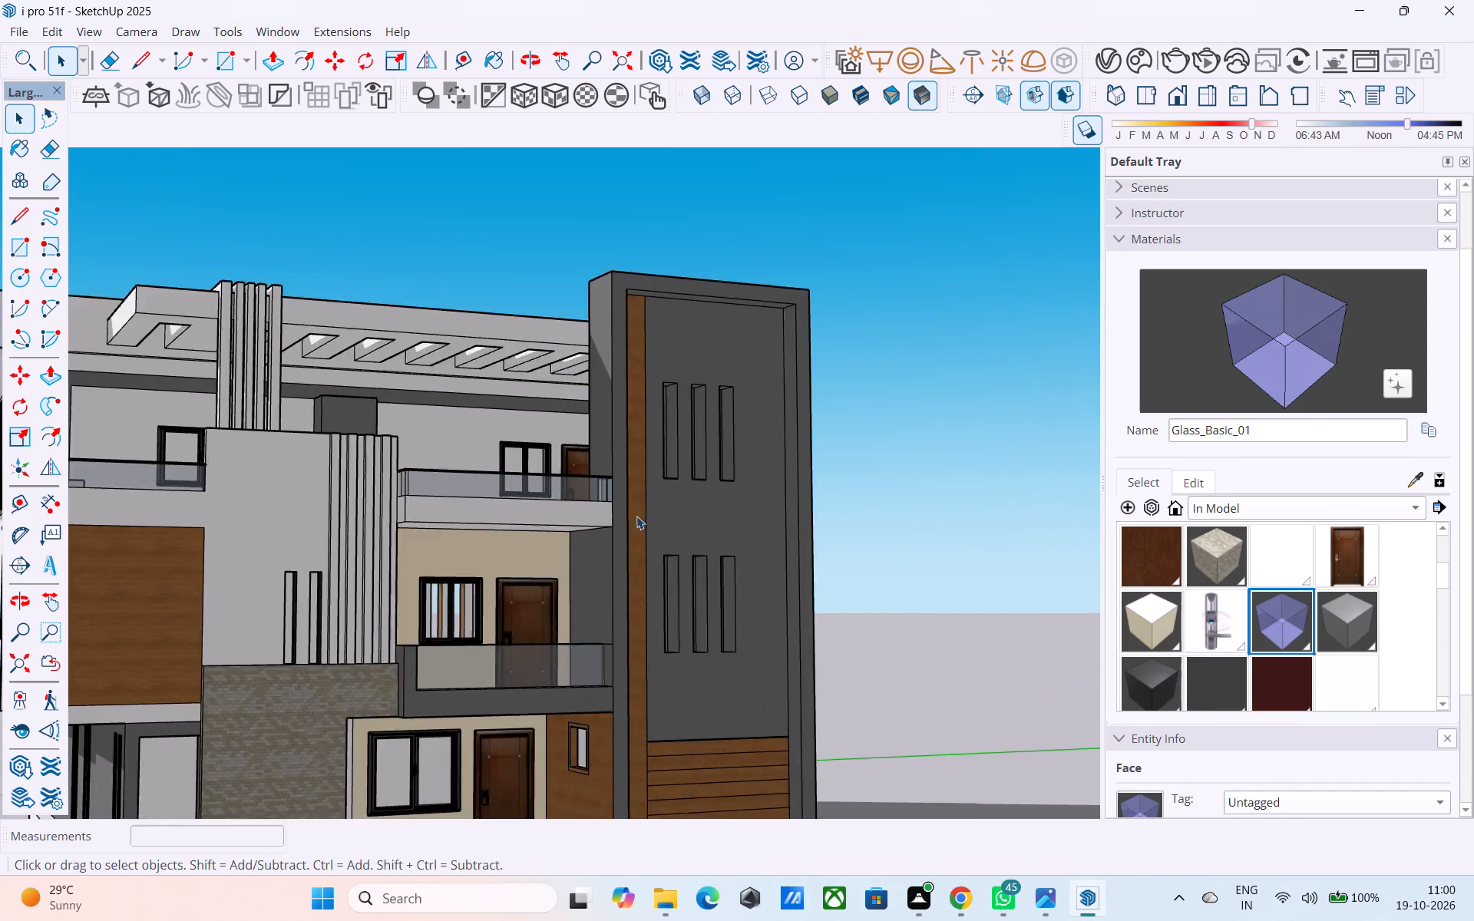
middle_drag(606, 519, 0, 694)
scroll(405, 619, up, 3)
scroll(495, 607, down, 5)
click(849, 518)
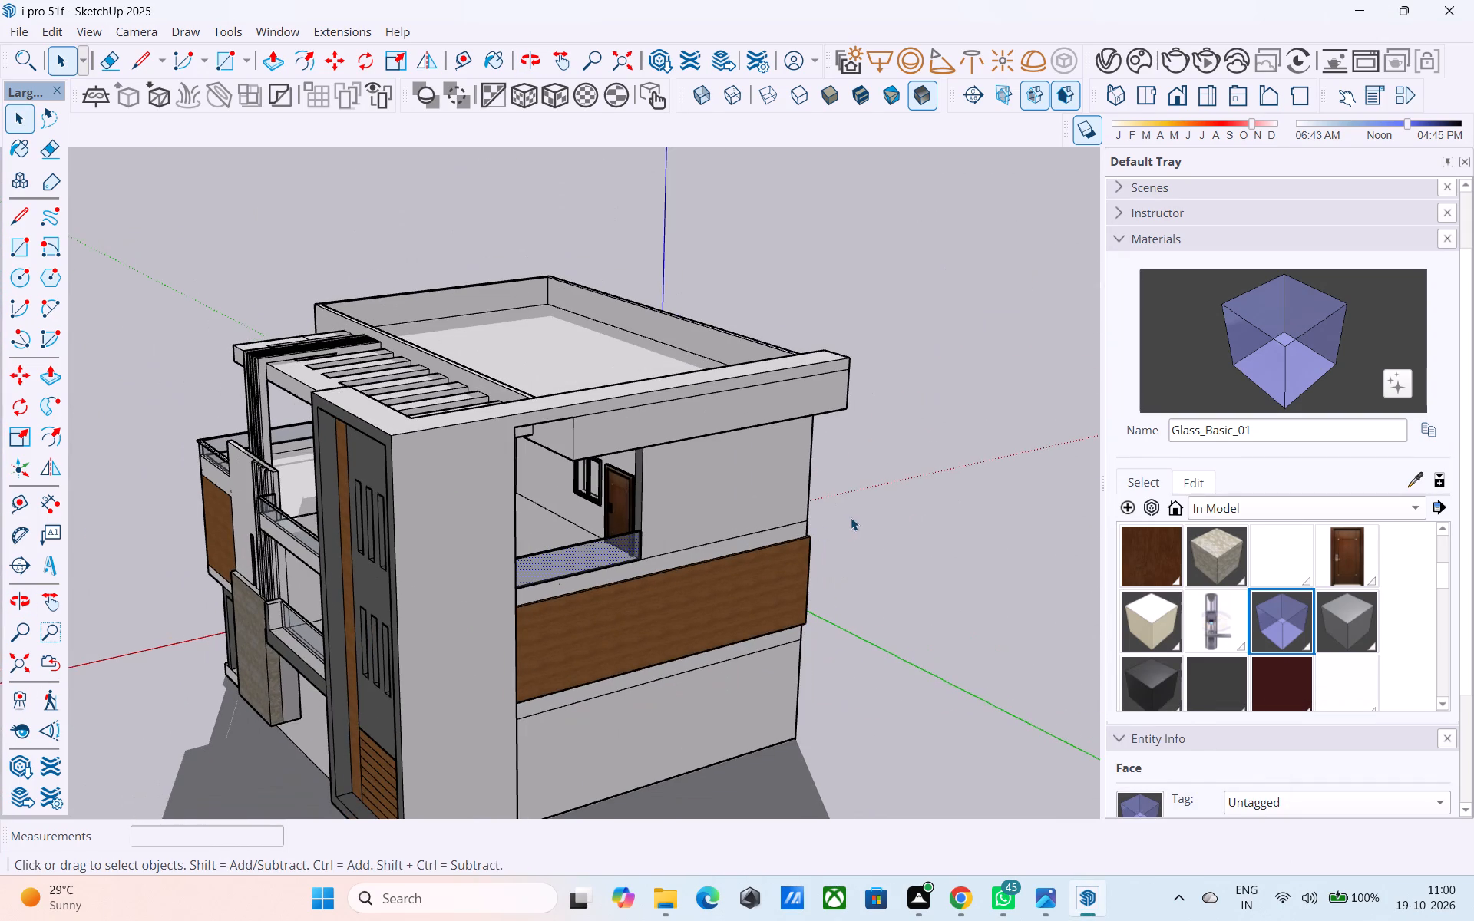
middle_drag(469, 605, 925, 563)
key(ctrl+s)
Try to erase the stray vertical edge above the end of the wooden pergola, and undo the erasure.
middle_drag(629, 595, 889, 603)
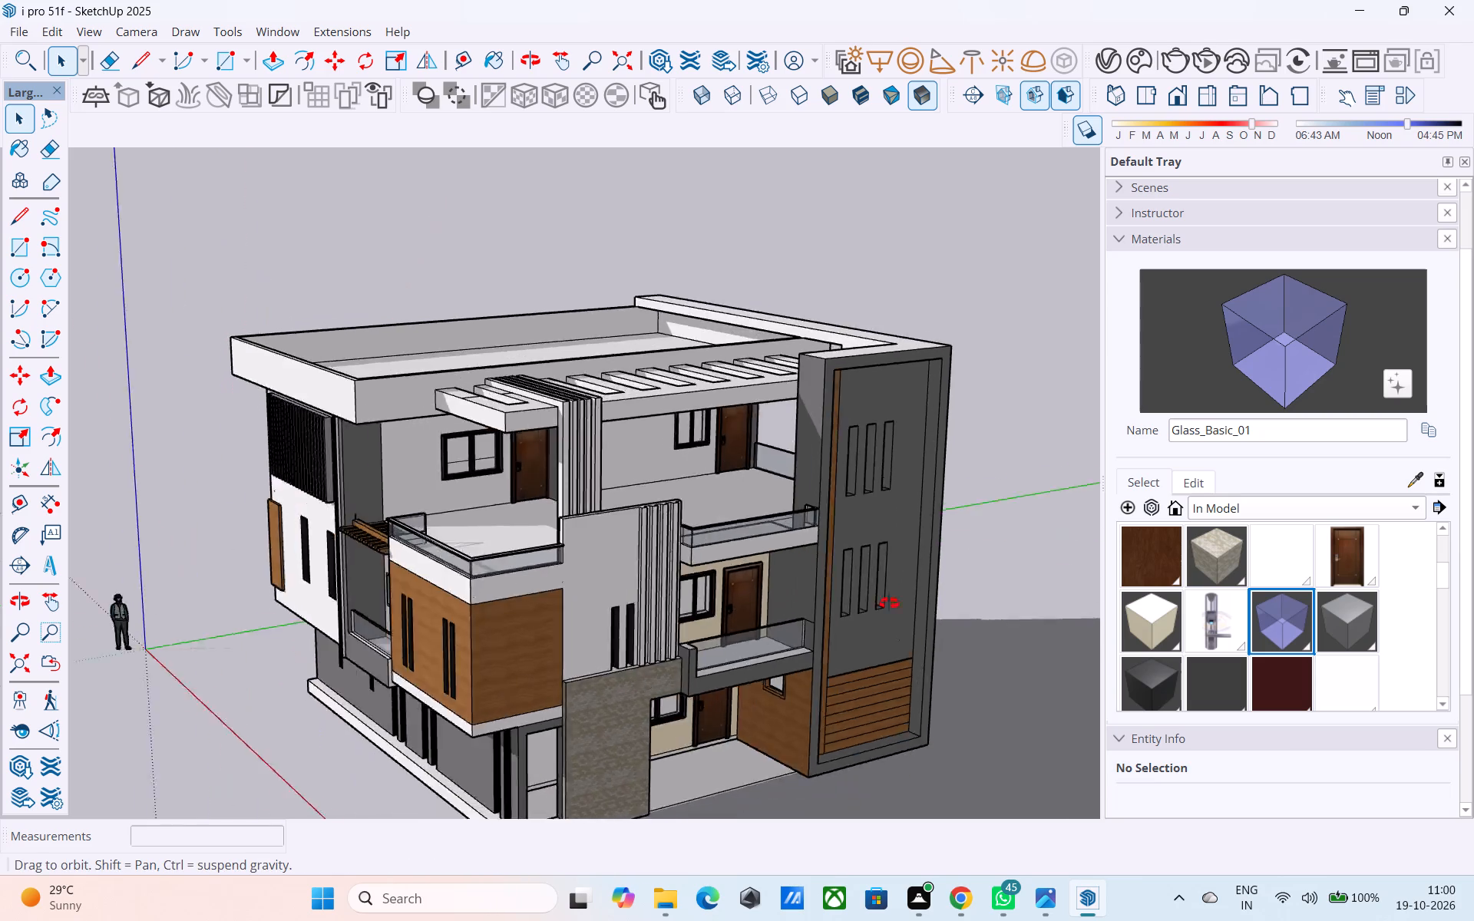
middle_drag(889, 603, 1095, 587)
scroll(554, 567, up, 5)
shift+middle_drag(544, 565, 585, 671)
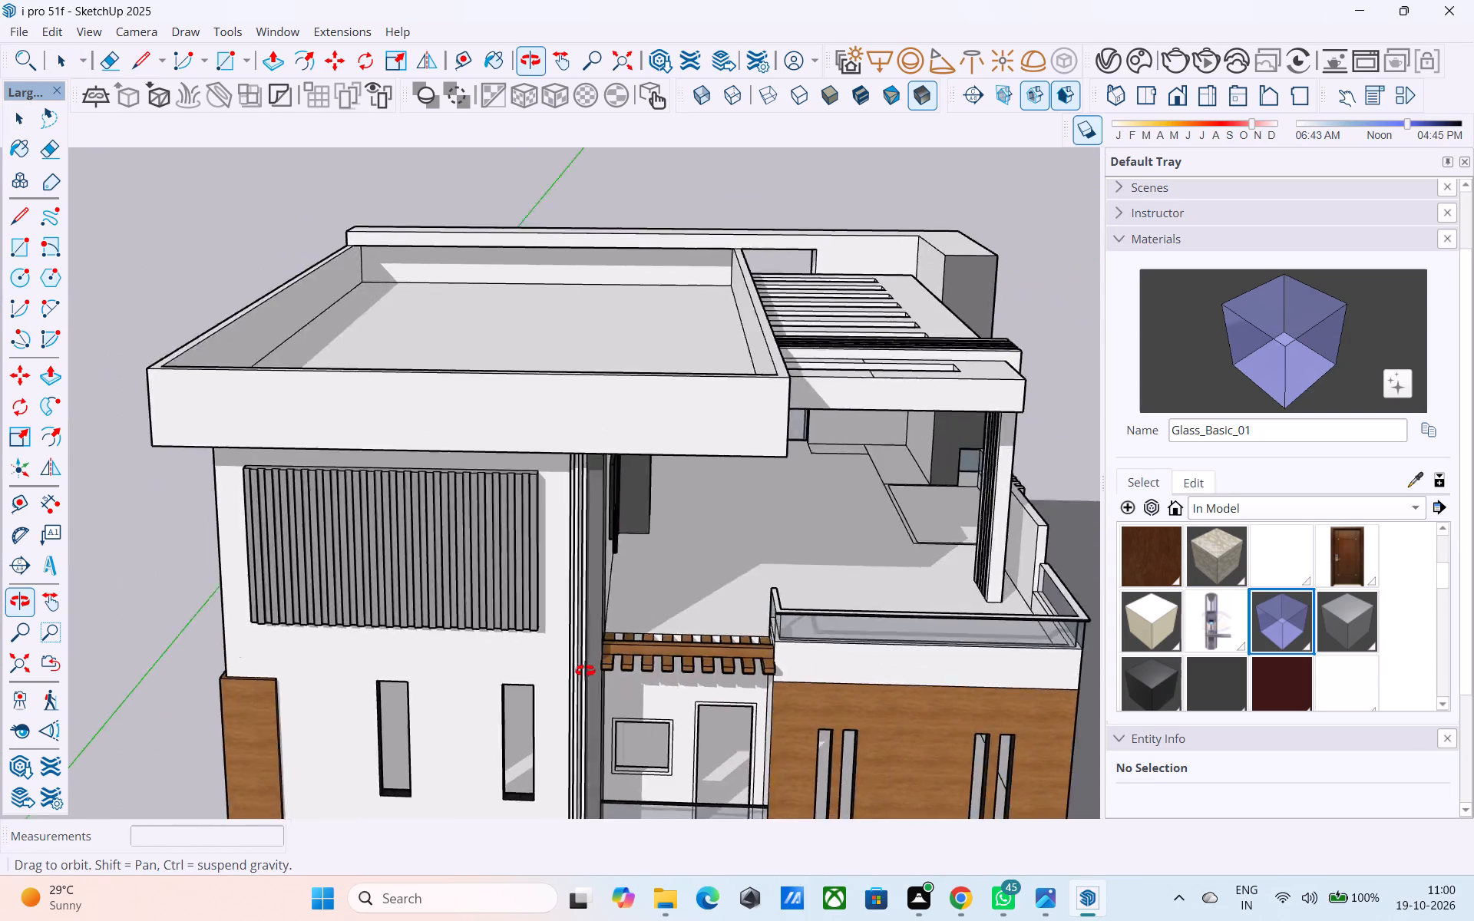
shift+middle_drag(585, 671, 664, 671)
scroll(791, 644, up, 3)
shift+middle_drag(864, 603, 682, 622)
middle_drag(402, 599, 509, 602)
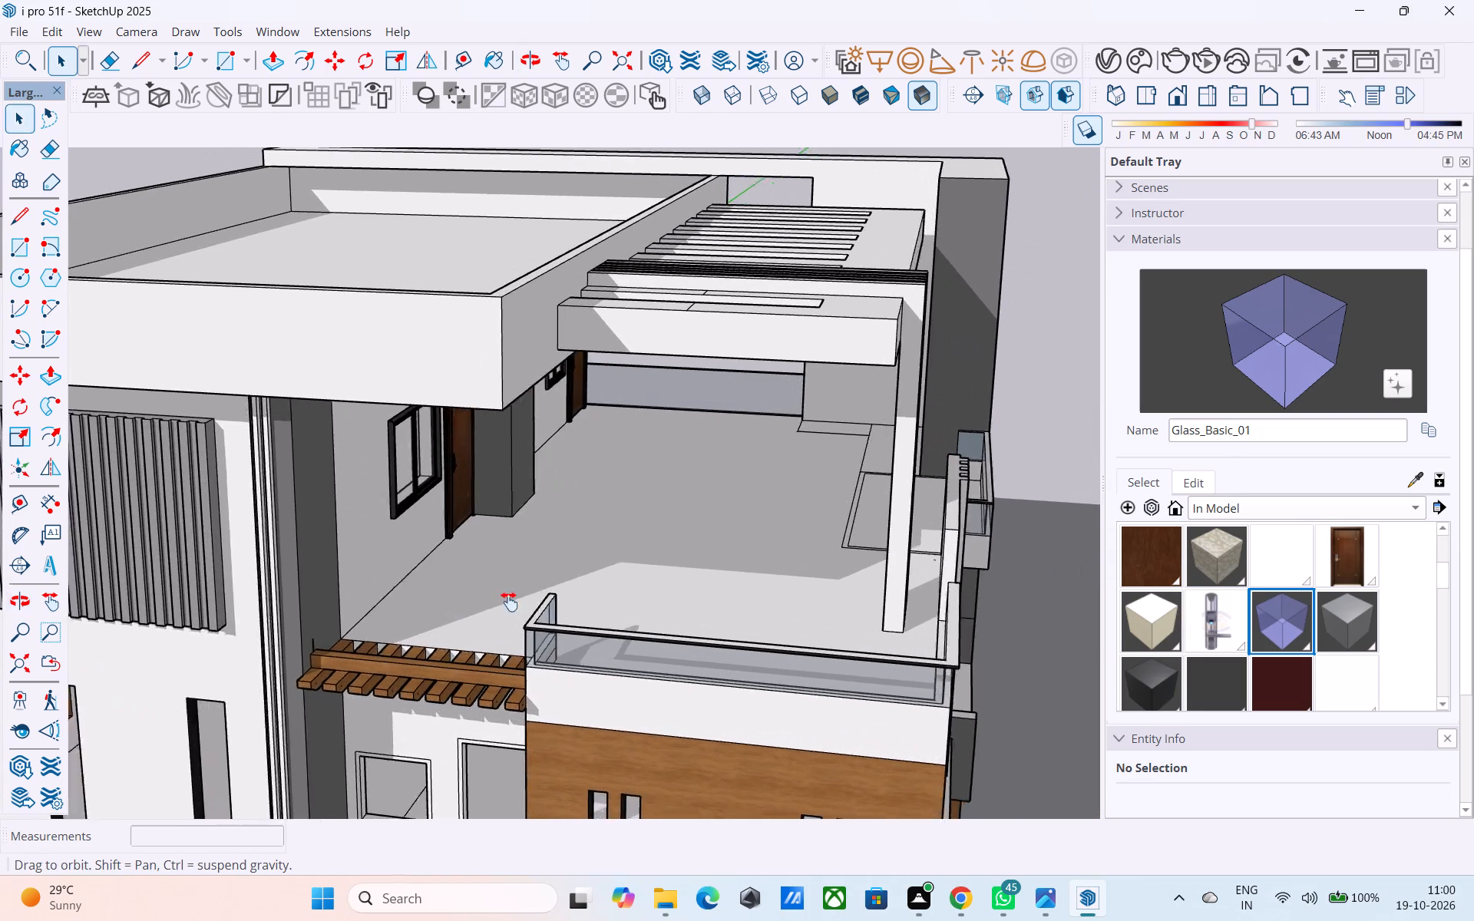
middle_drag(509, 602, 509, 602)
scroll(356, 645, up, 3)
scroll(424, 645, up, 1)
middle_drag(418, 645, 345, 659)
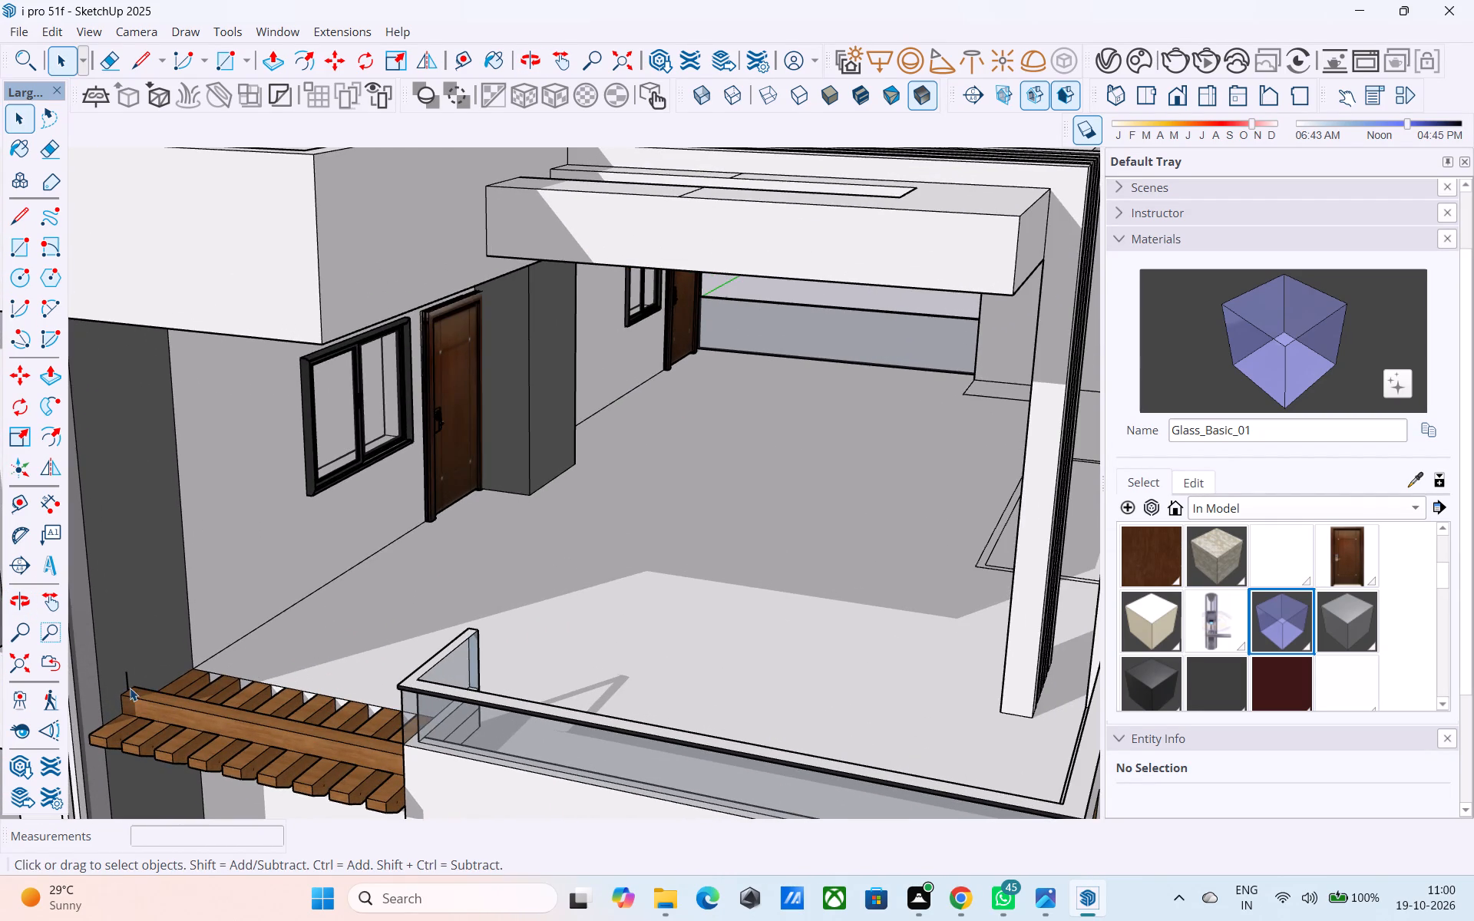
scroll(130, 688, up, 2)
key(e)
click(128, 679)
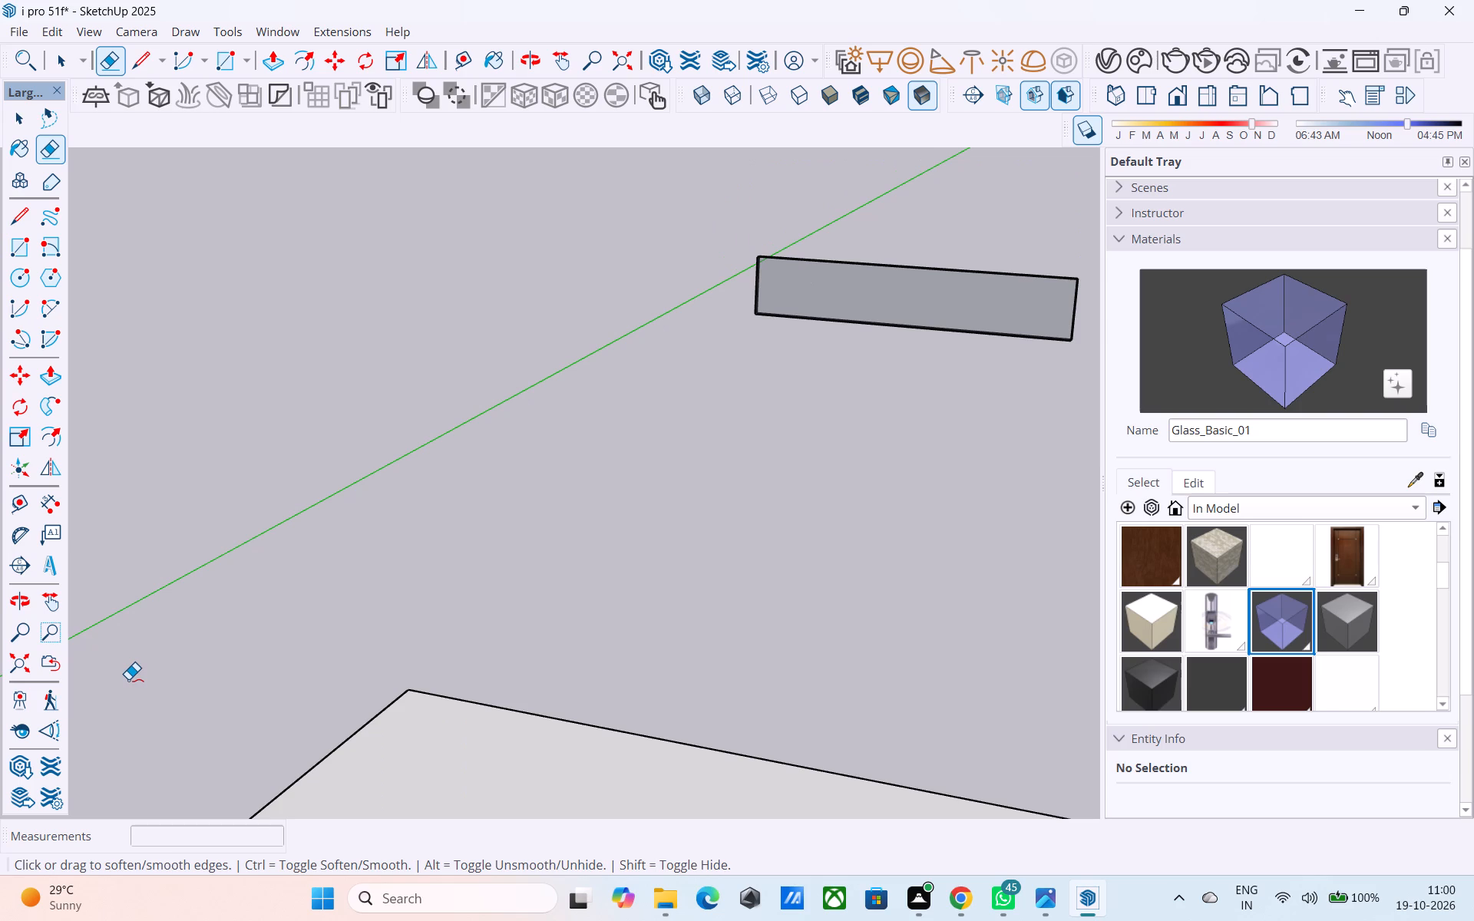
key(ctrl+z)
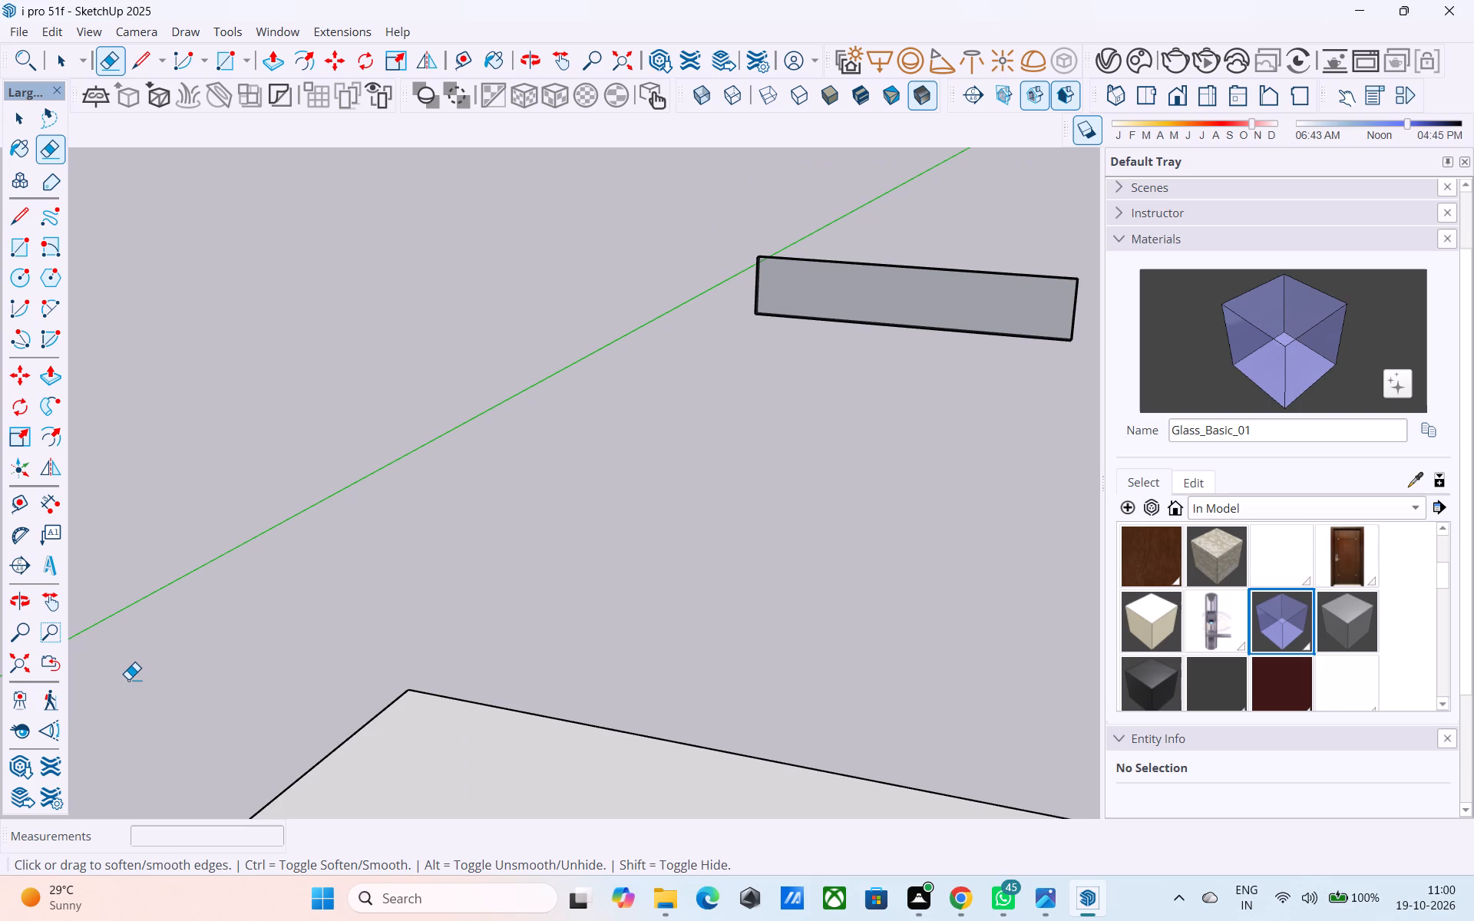
Open the house group for editing and delete the stray short vertical edge above the wooden pergola's end.
key(space)
double_click(128, 679)
scroll(129, 679, up, 2)
double_click(129, 679)
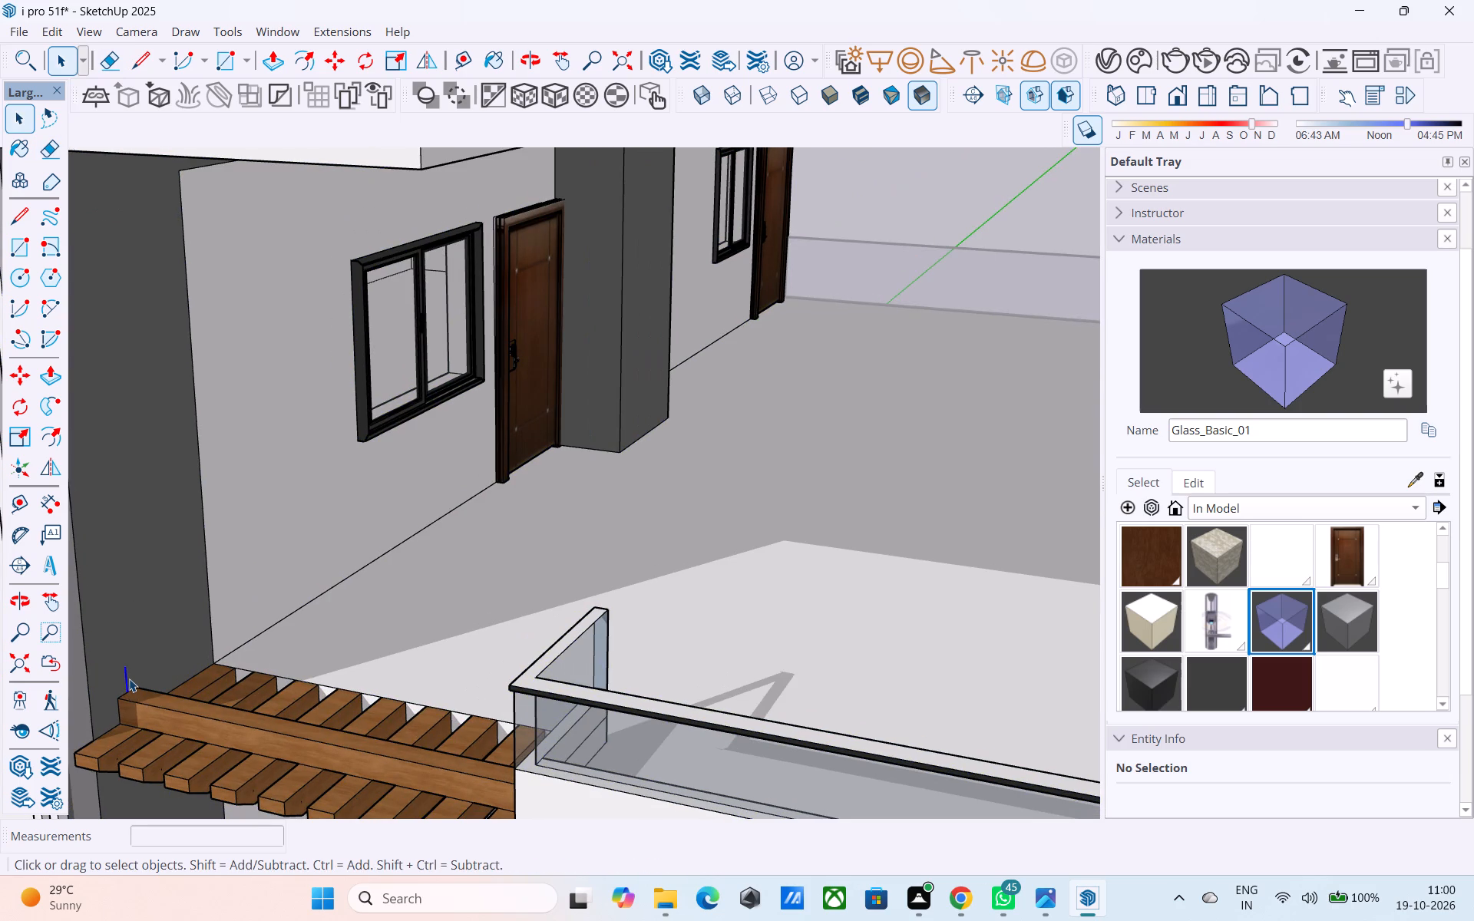
click(129, 679)
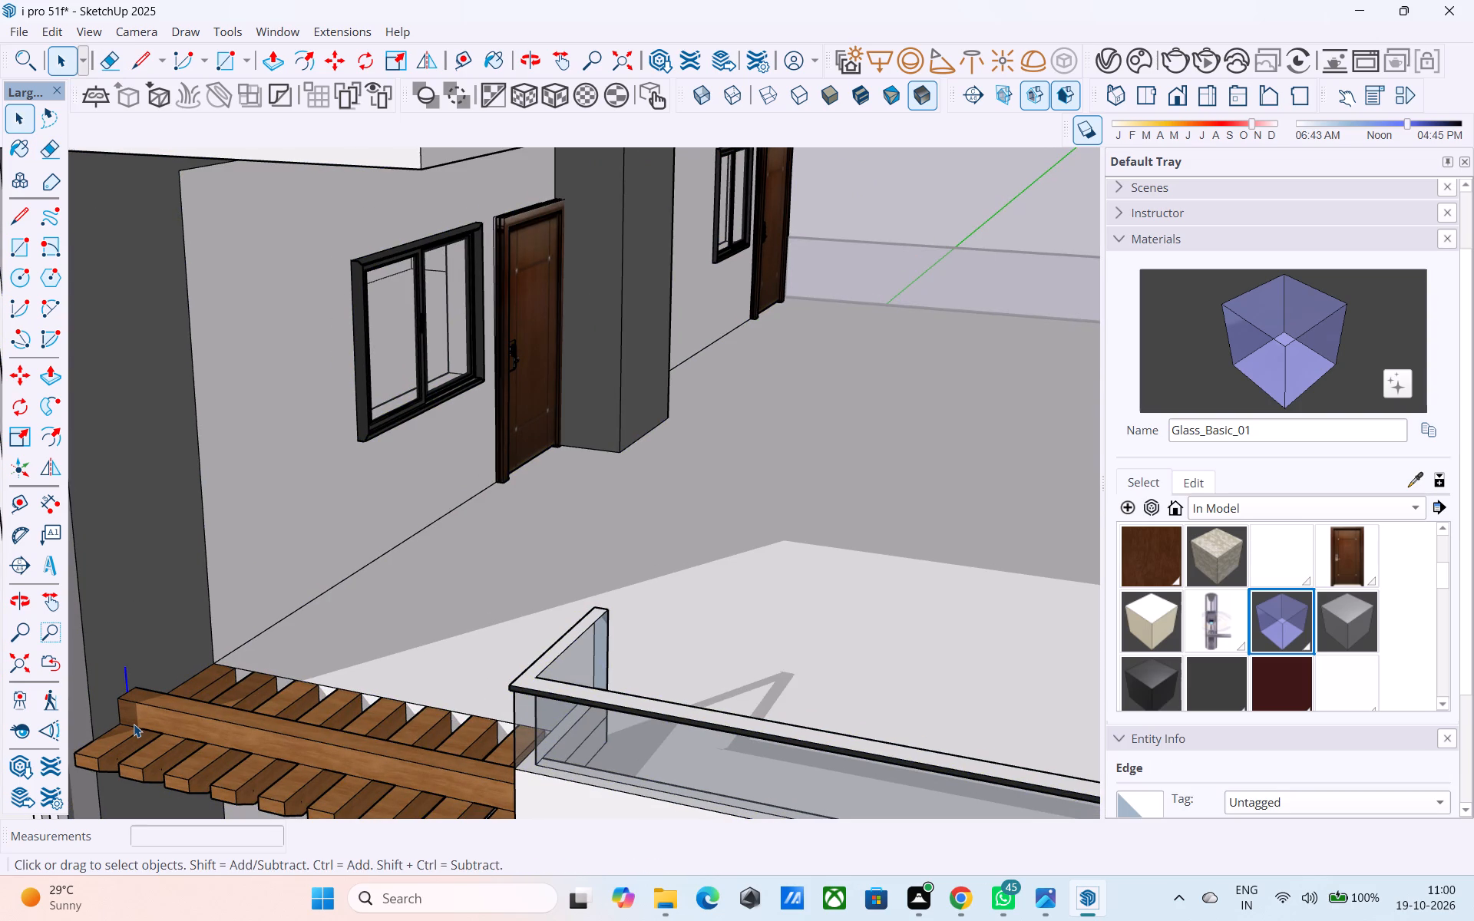
key(F12)
key(Delete)
Check the cleaned-up end of the wooden pergola and save the model.
scroll(176, 697, down, 4)
middle_drag(175, 697, 157, 710)
scroll(165, 710, up, 3)
scroll(200, 688, down, 5)
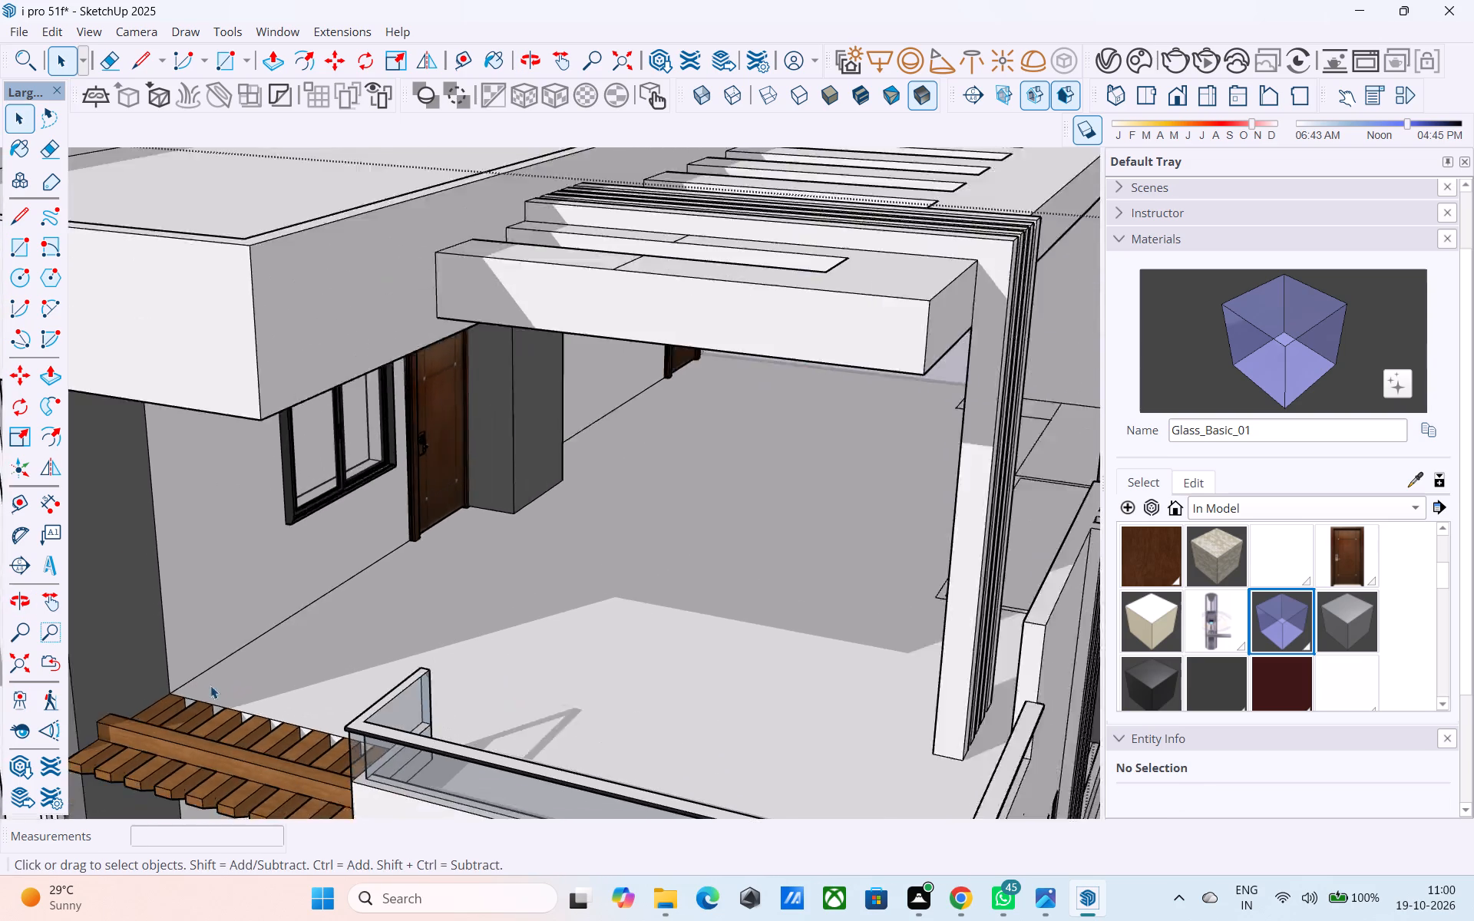
middle_drag(216, 686, 296, 625)
scroll(297, 625, down, 11)
middle_drag(413, 671, 373, 677)
key(ctrl+s)
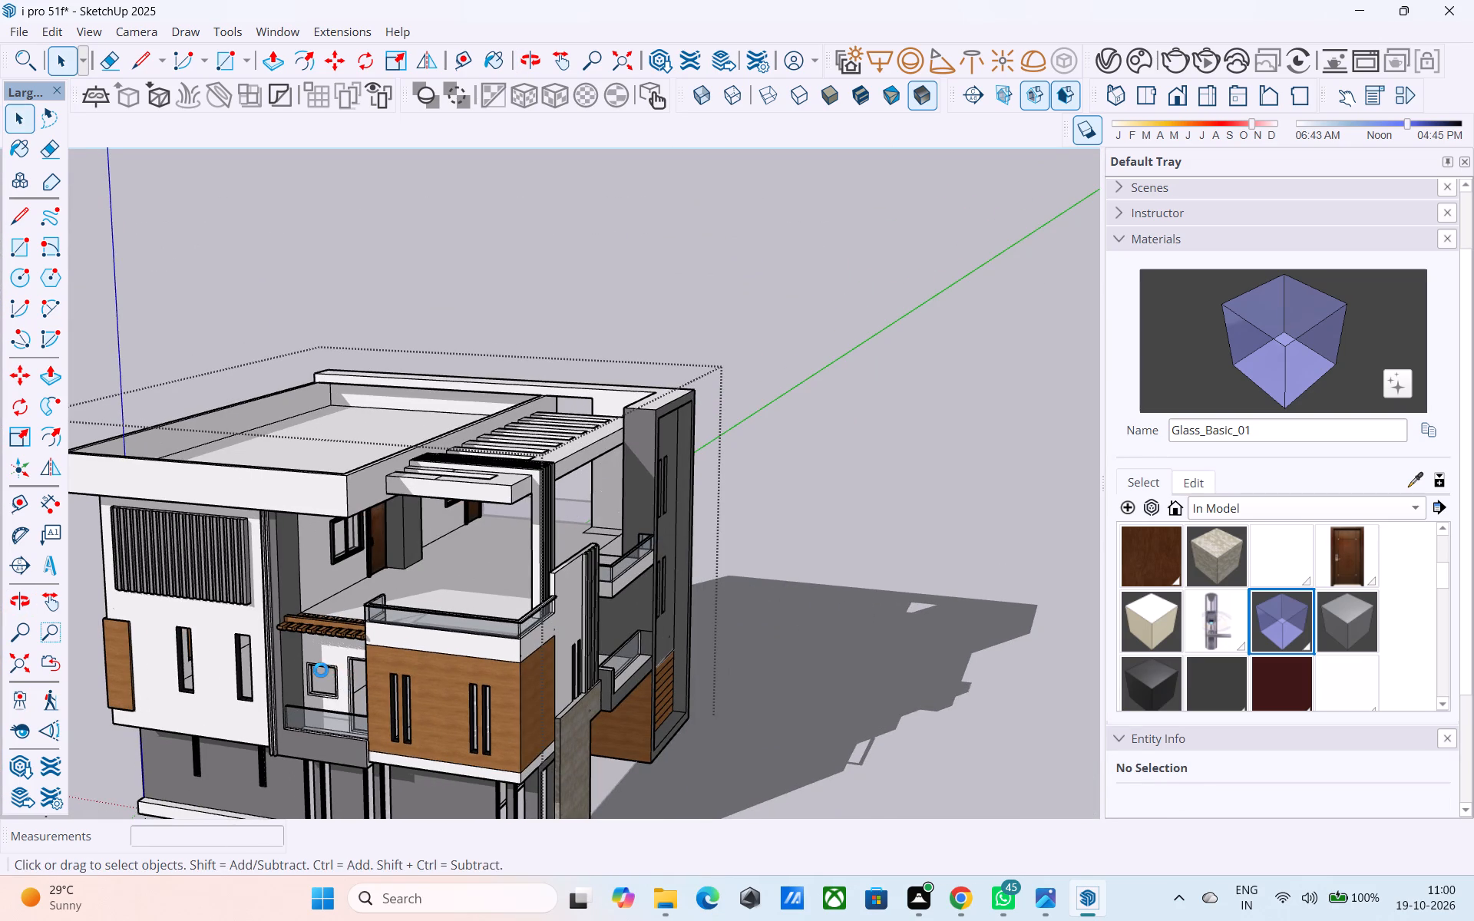
Examine the whole house exterior from several front and side angles, and exit the group being edited.
scroll(321, 670, down, 3)
middle_drag(321, 670, 207, 533)
shift+middle_drag(242, 601, 438, 606)
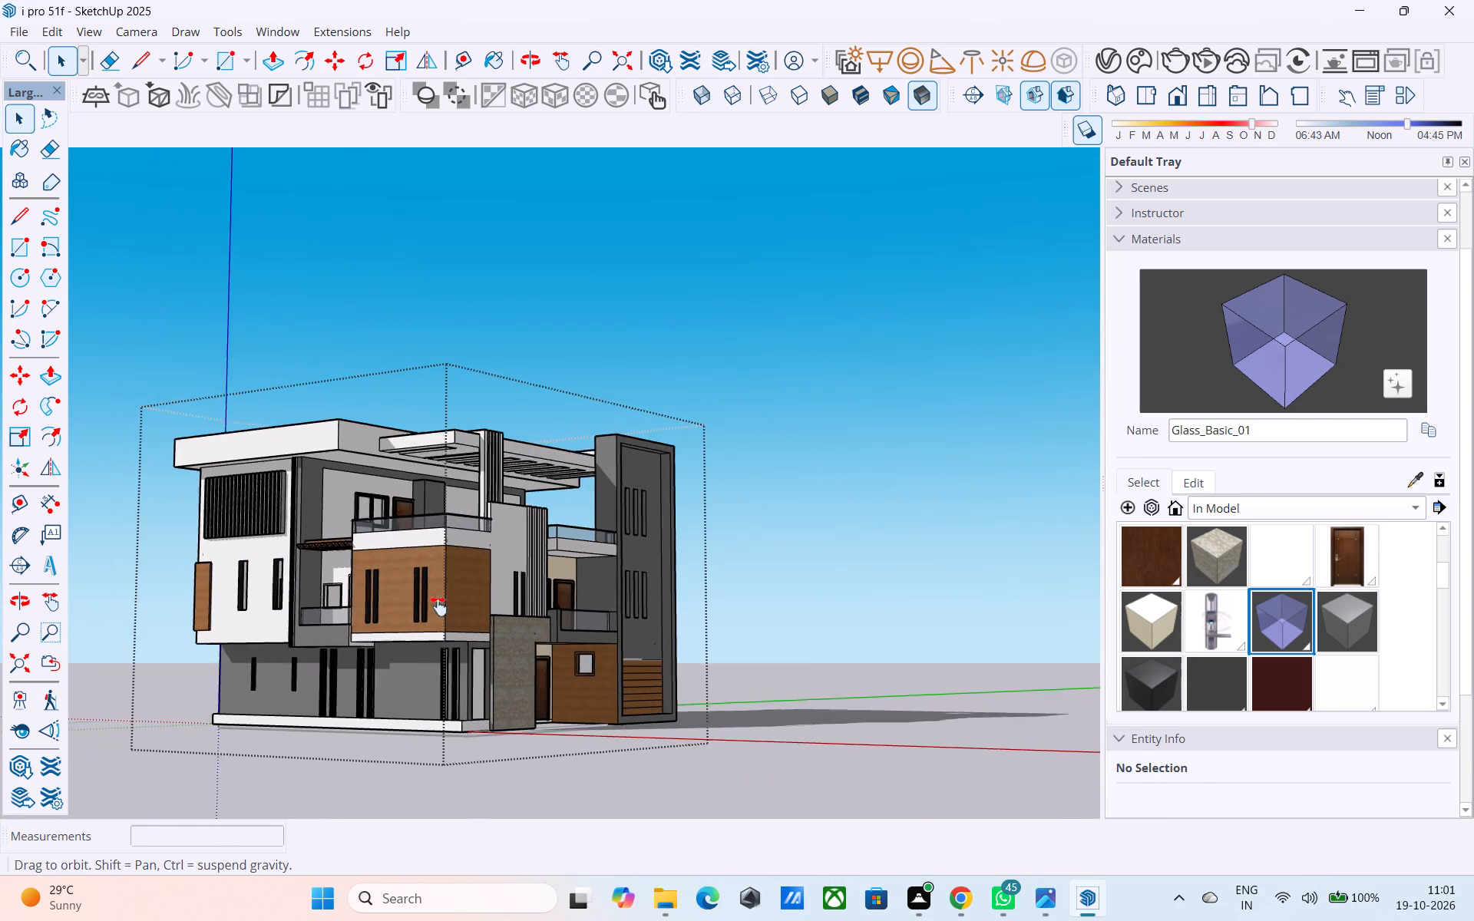
shift+middle_drag(438, 606, 245, 647)
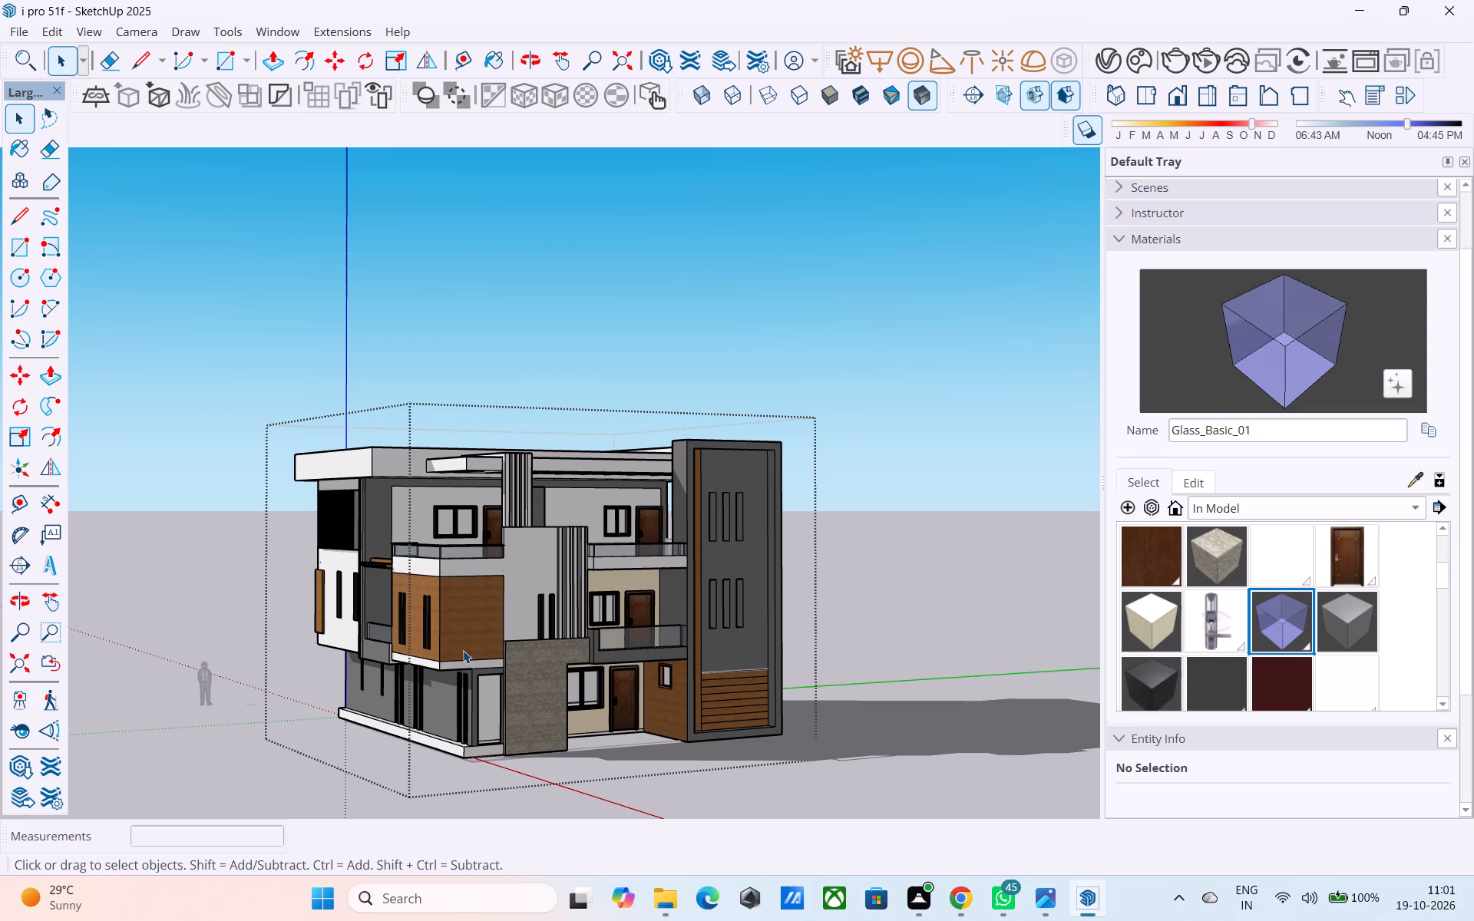
middle_drag(484, 650, 569, 708)
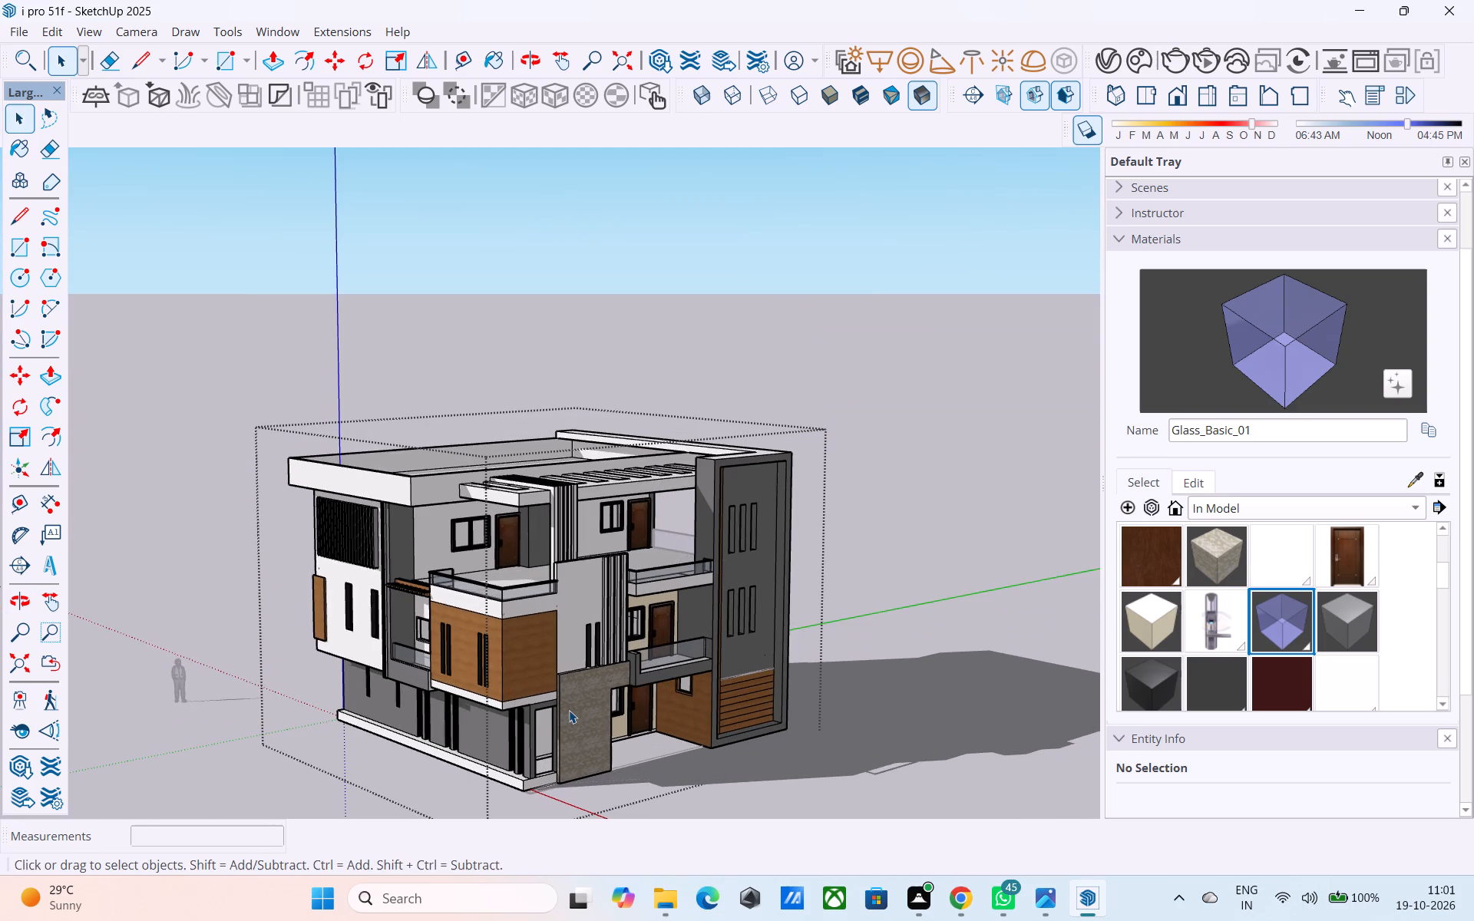
middle_click(569, 710)
scroll(569, 711, up, 2)
scroll(569, 711, down, 1)
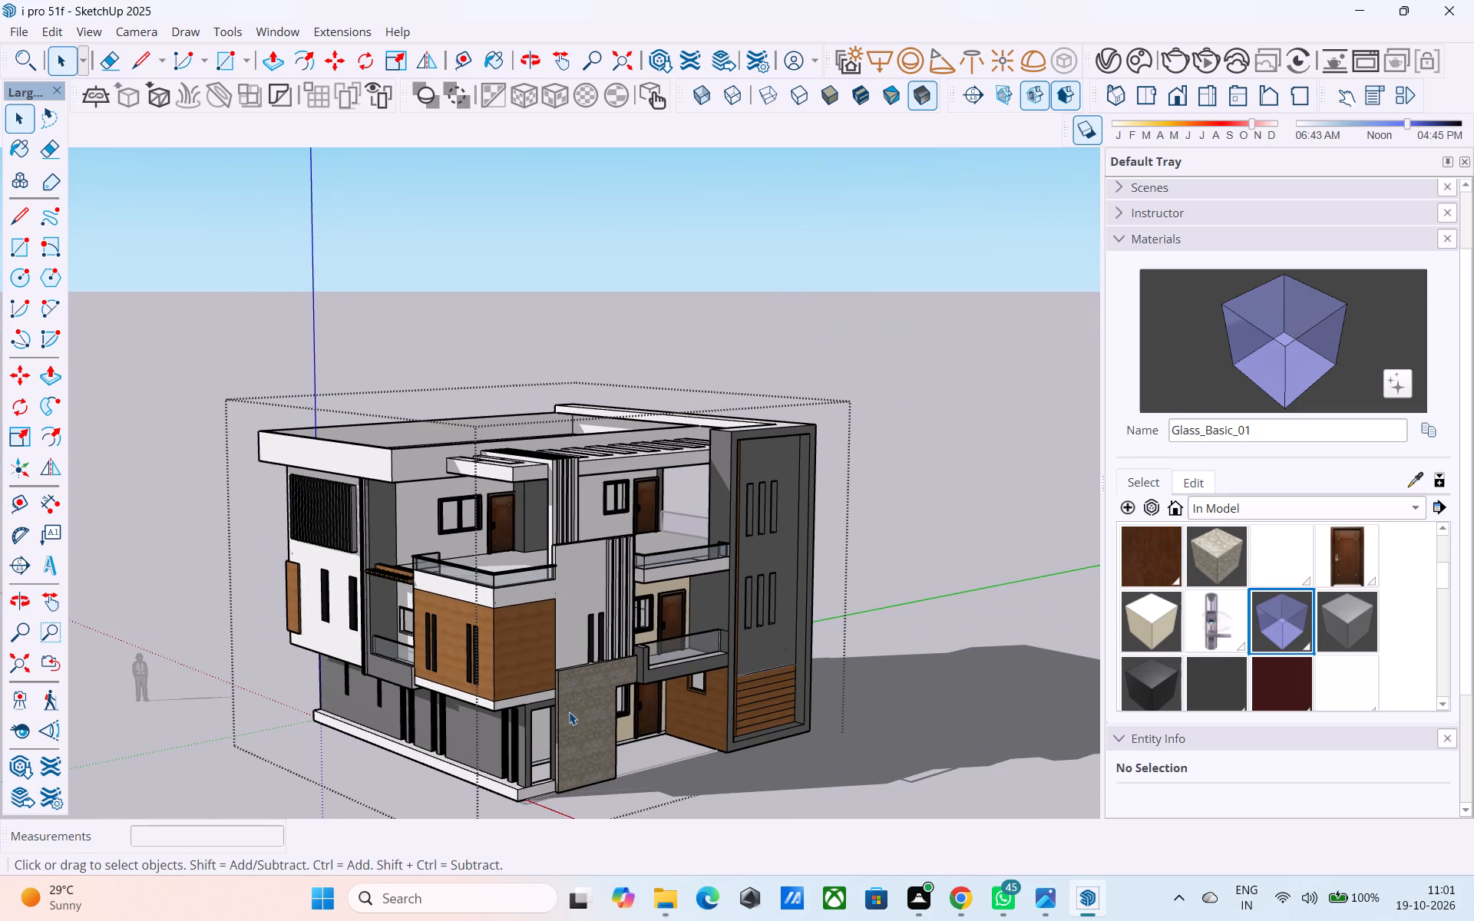
middle_click(569, 711)
scroll(568, 703, up, 4)
scroll(562, 695, down, 3)
middle_drag(560, 695, 540, 660)
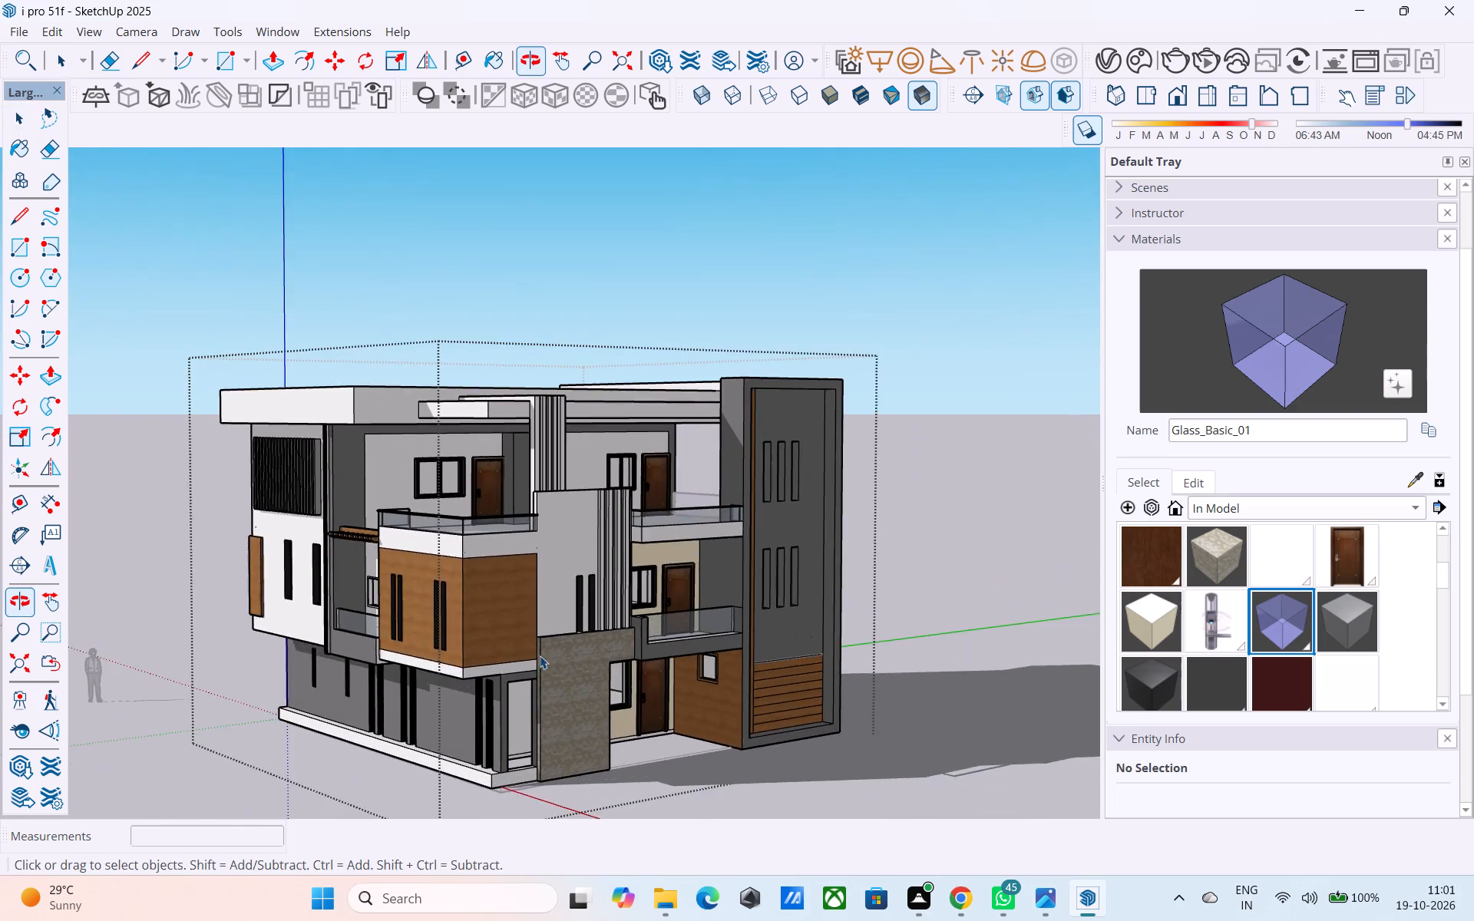
scroll(360, 448, up, 3)
middle_click(423, 548)
scroll(433, 548, down, 4)
click(541, 354)
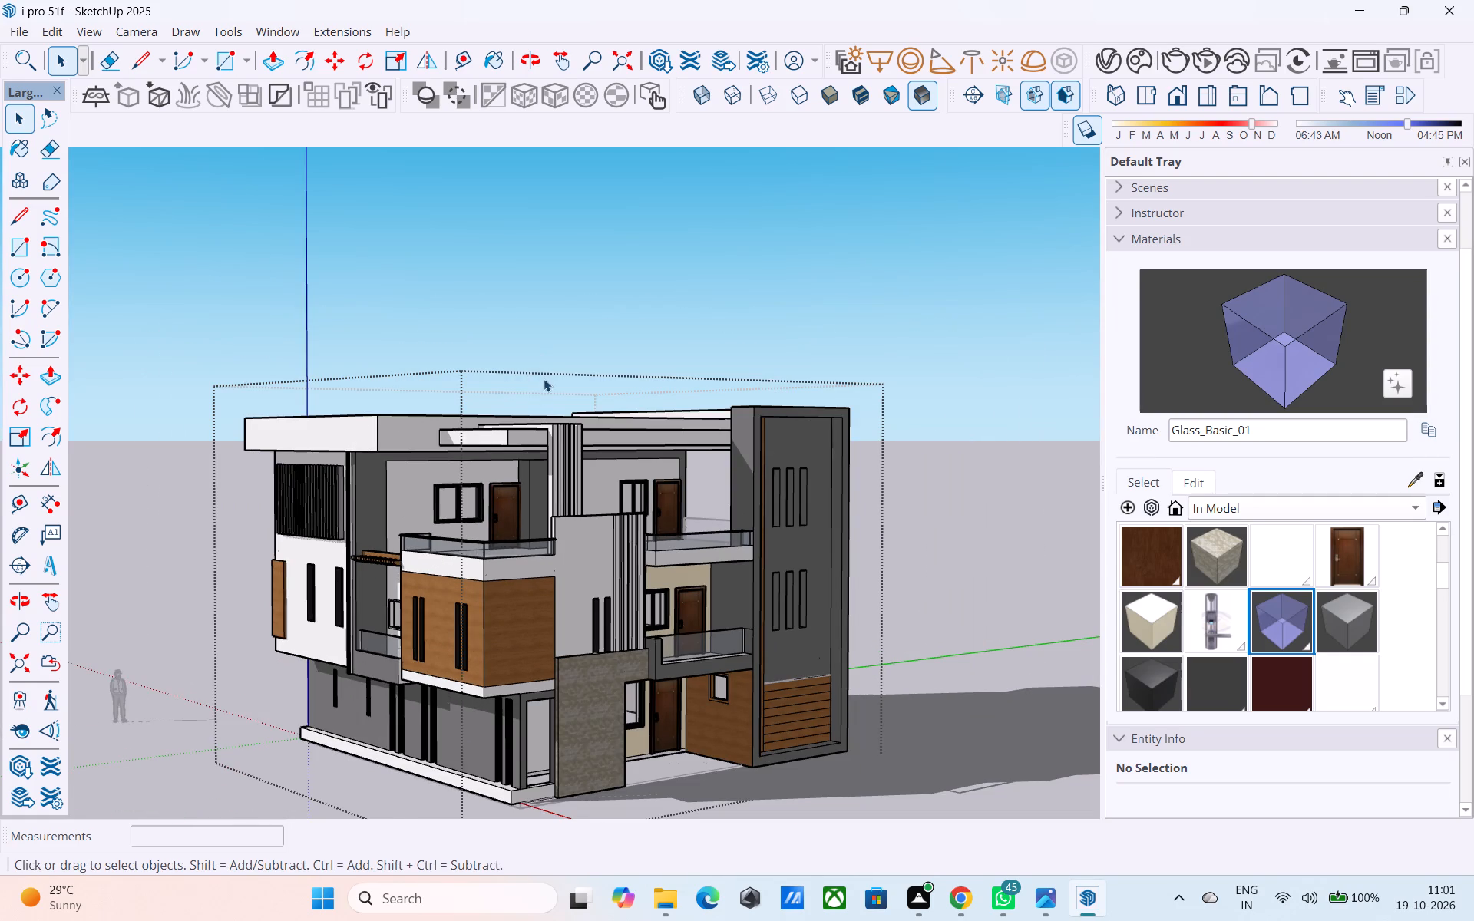
scroll(702, 764, down, 1)
middle_drag(702, 764, 696, 772)
scroll(894, 688, down, 3)
middle_drag(894, 692, 889, 709)
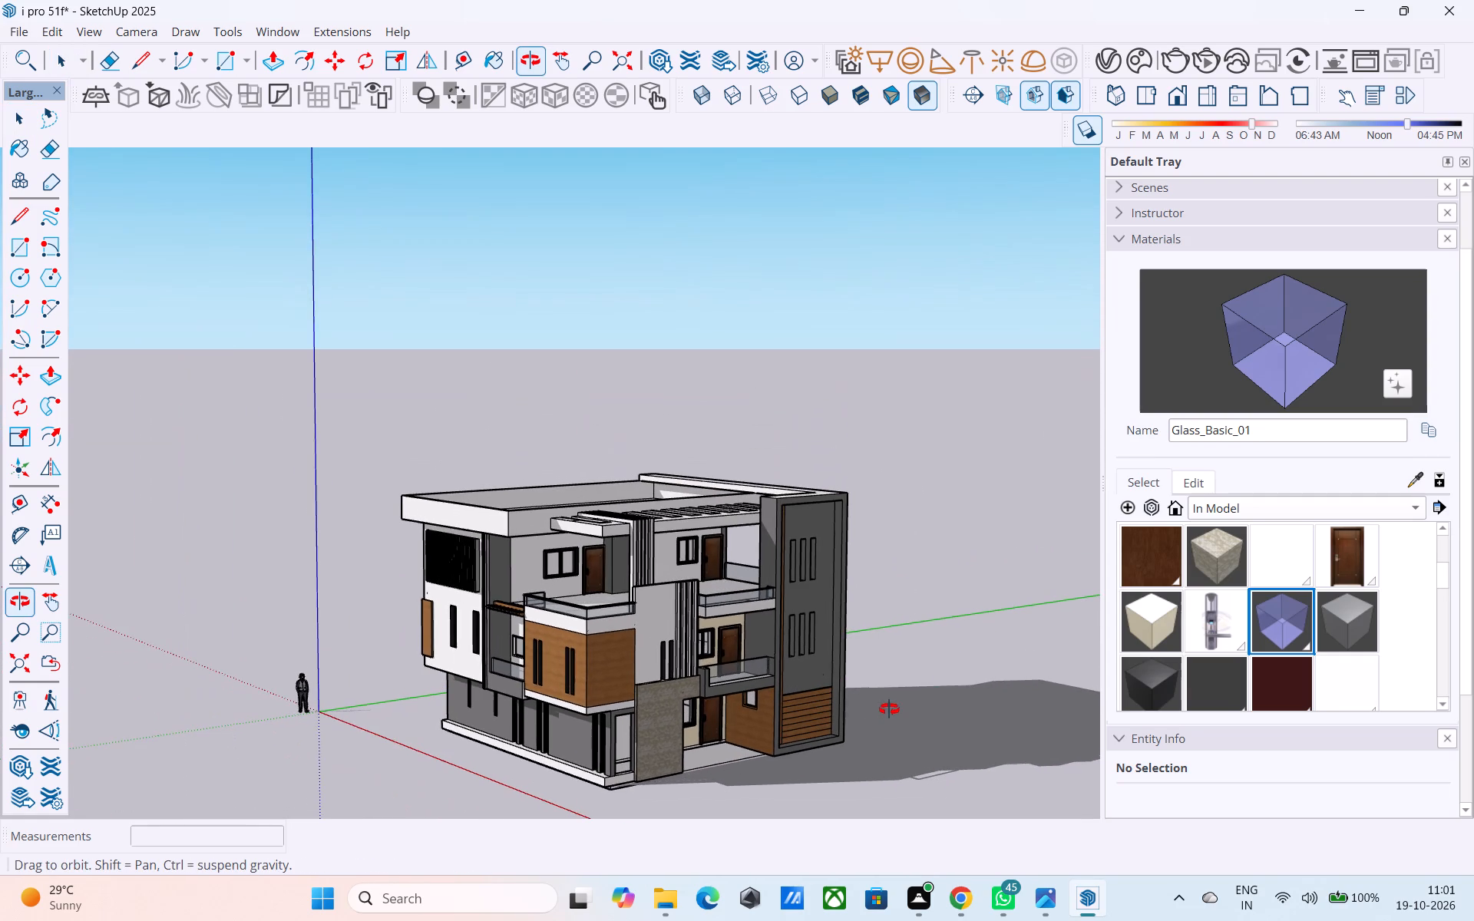
middle_drag(889, 709, 886, 710)
middle_drag(602, 663, 536, 661)
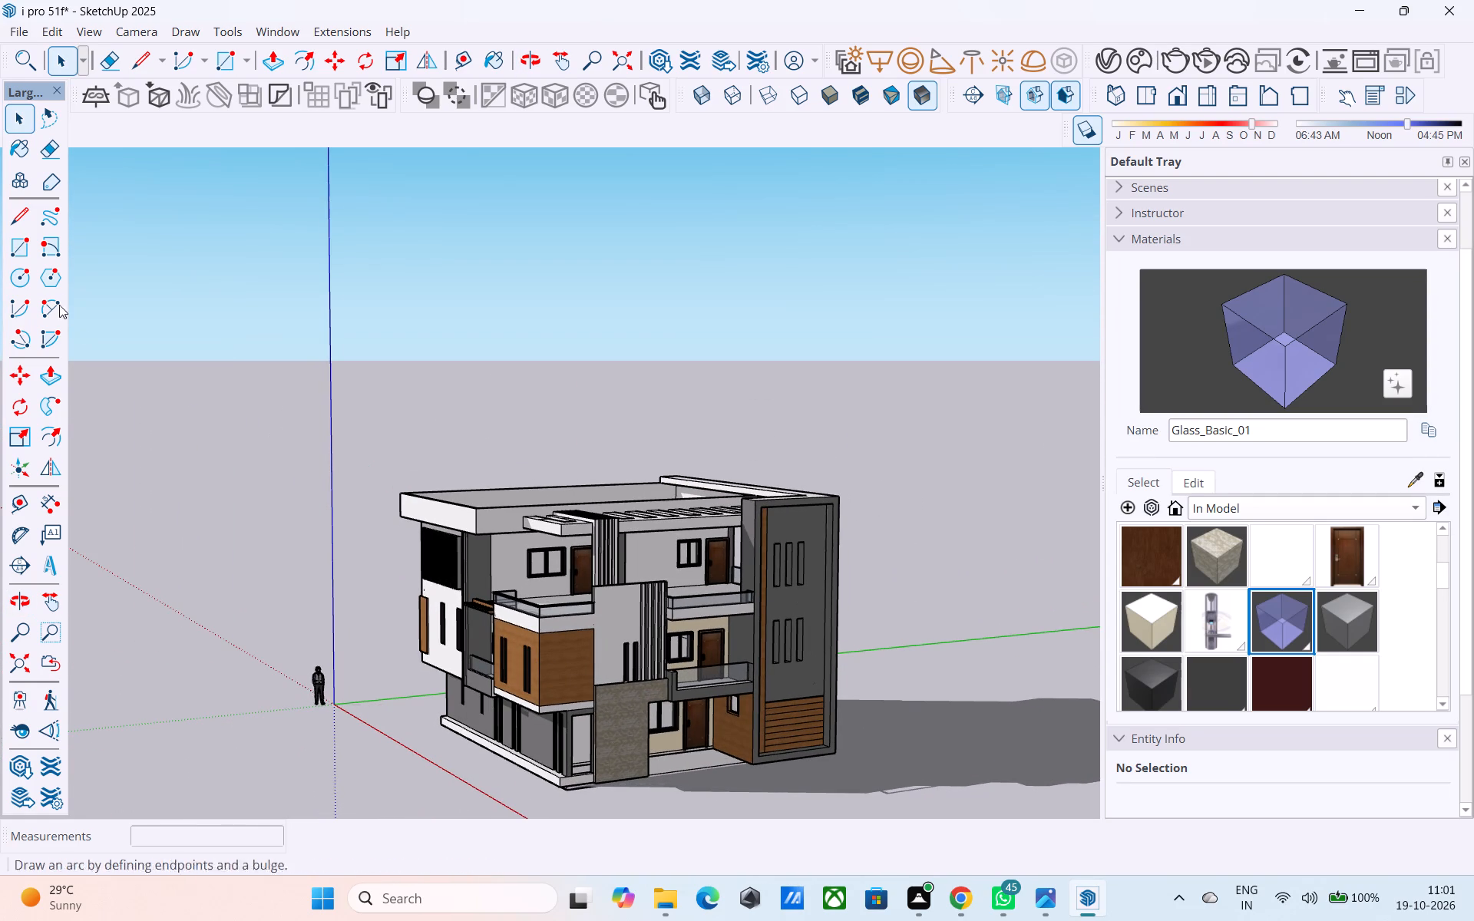
Import the 2016+Honda+Civic+LX+Sedan model from Downloads and place it on the ground in front of the house.
click(16, 33)
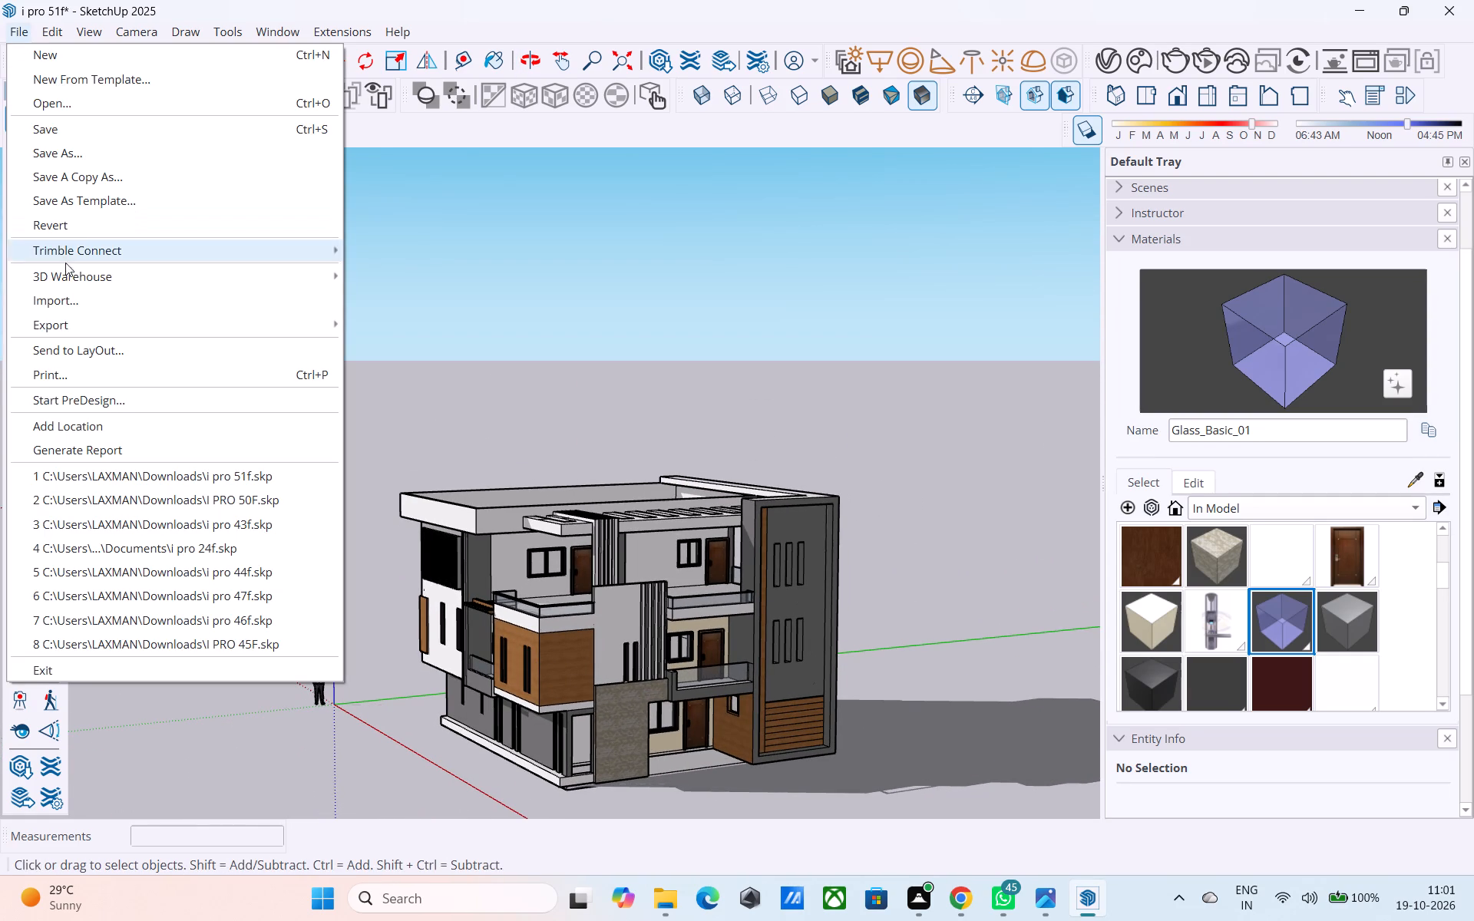
click(72, 299)
scroll(338, 391, down, 3)
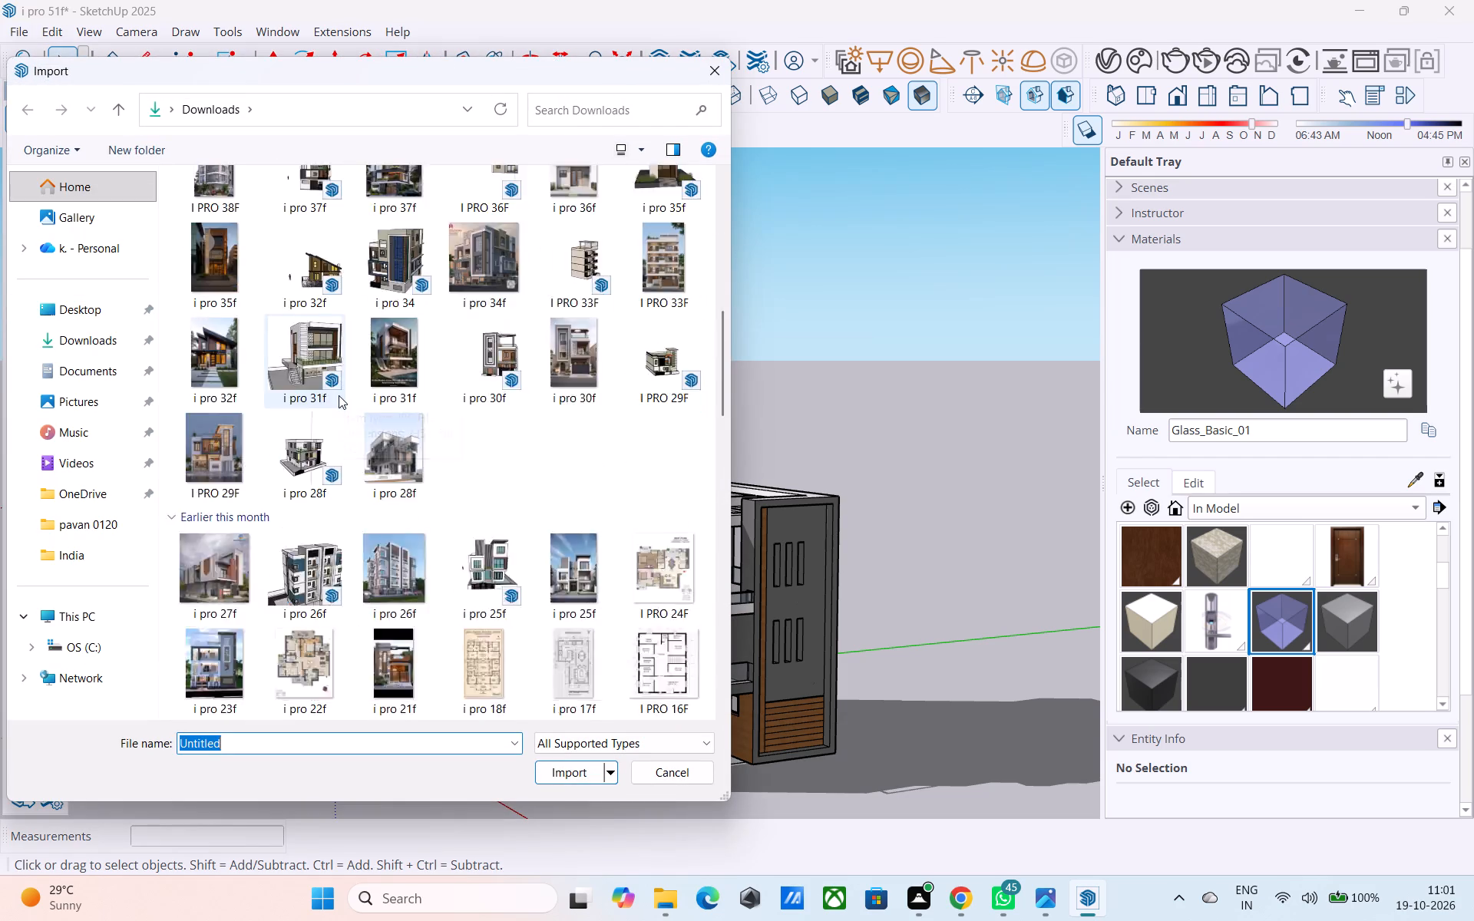
scroll(339, 395, down, 8)
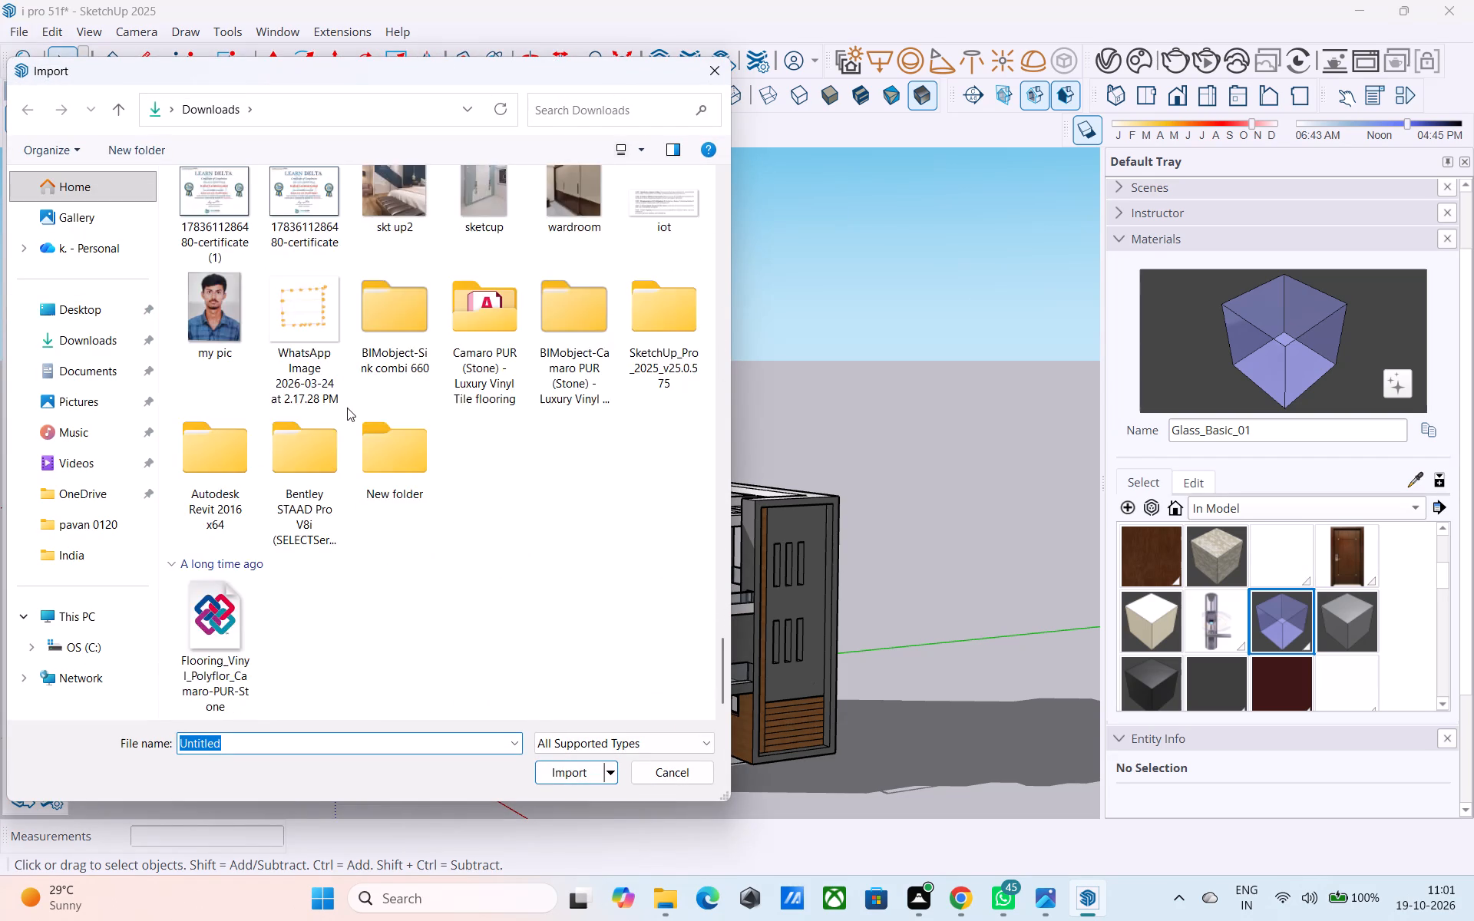
scroll(347, 408, down, 1)
scroll(348, 408, up, 3)
click(375, 358)
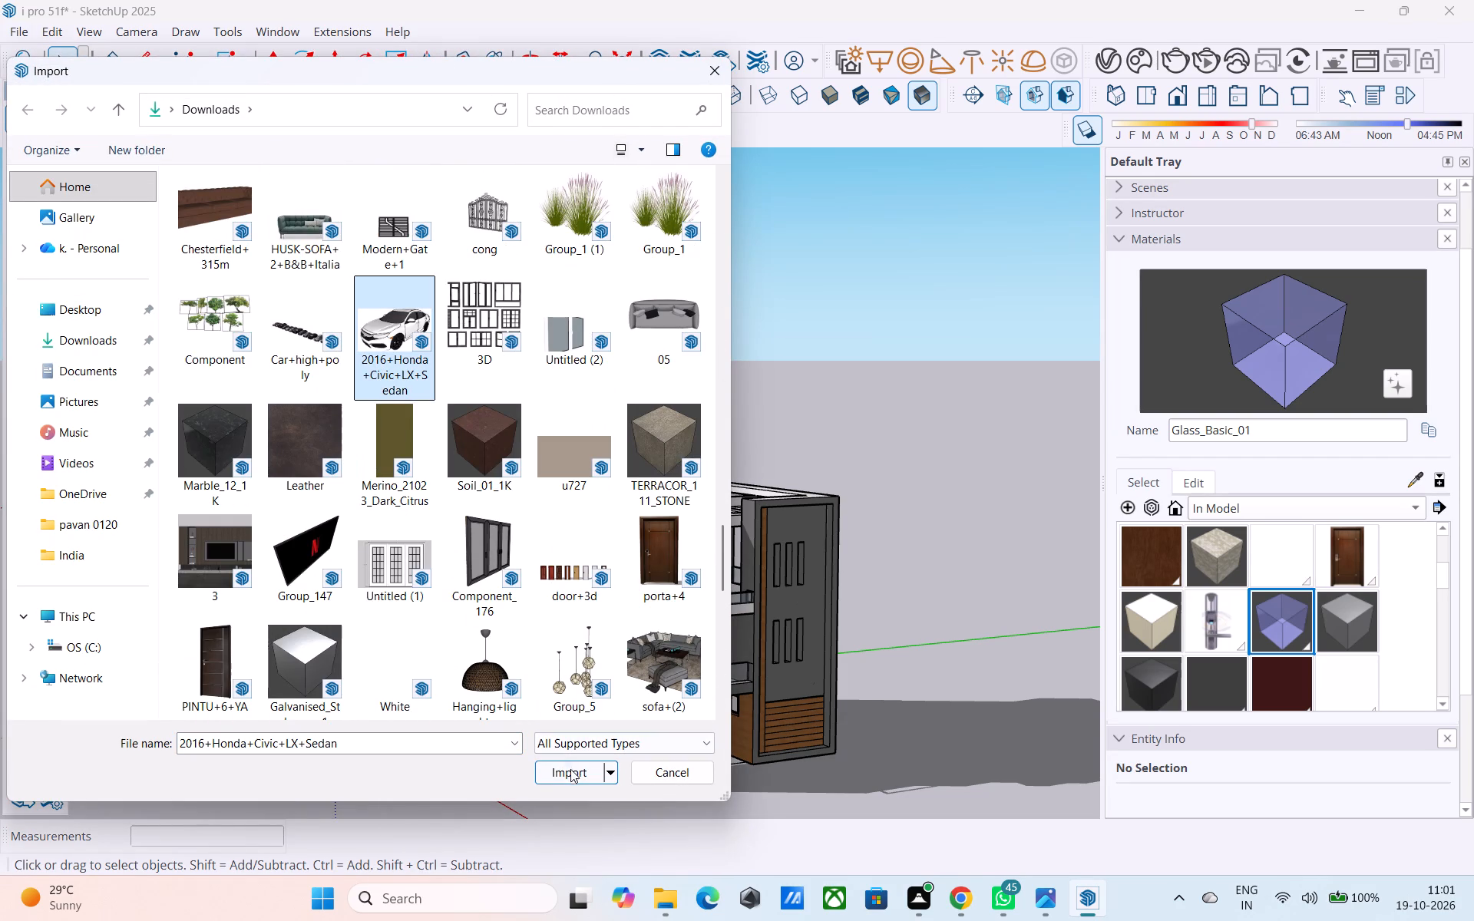
click(569, 781)
scroll(544, 487, down, 6)
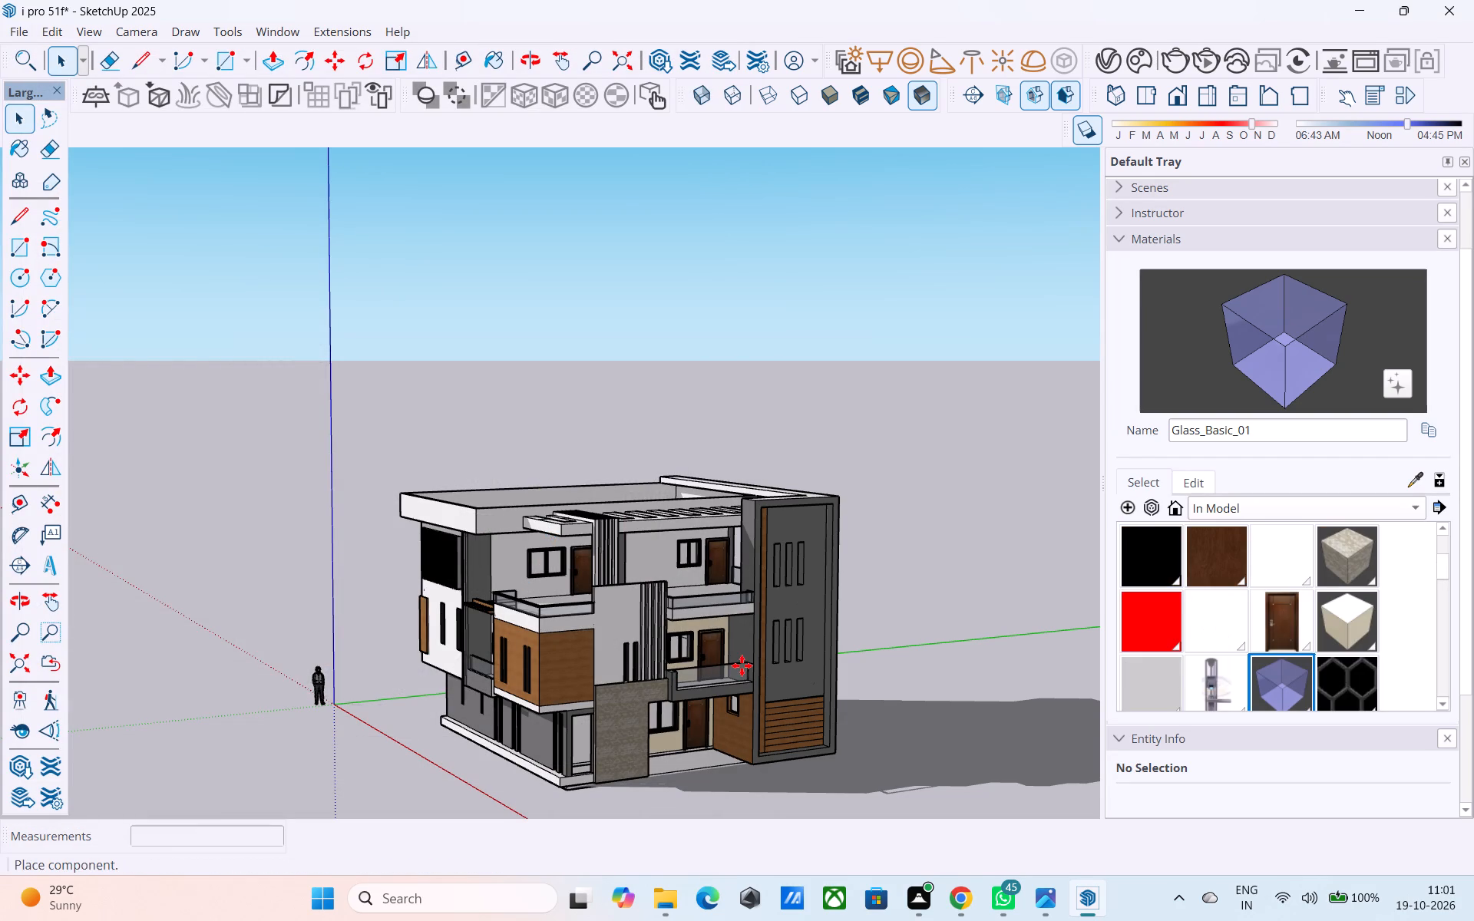
scroll(706, 456, down, 3)
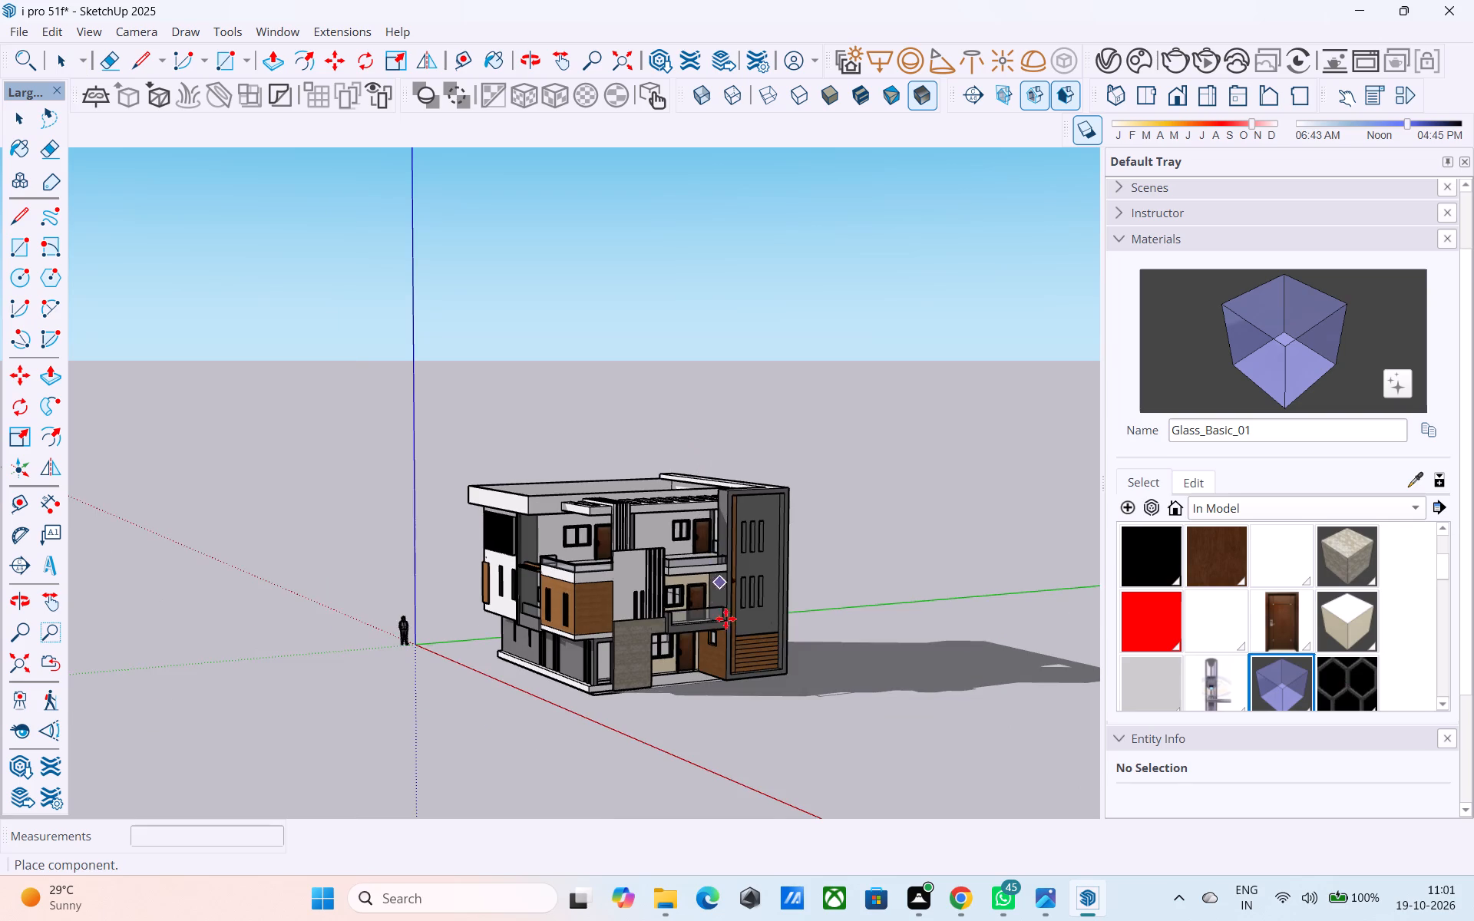
scroll(729, 645, up, 4)
middle_drag(727, 700, 731, 797)
scroll(730, 793, up, 2)
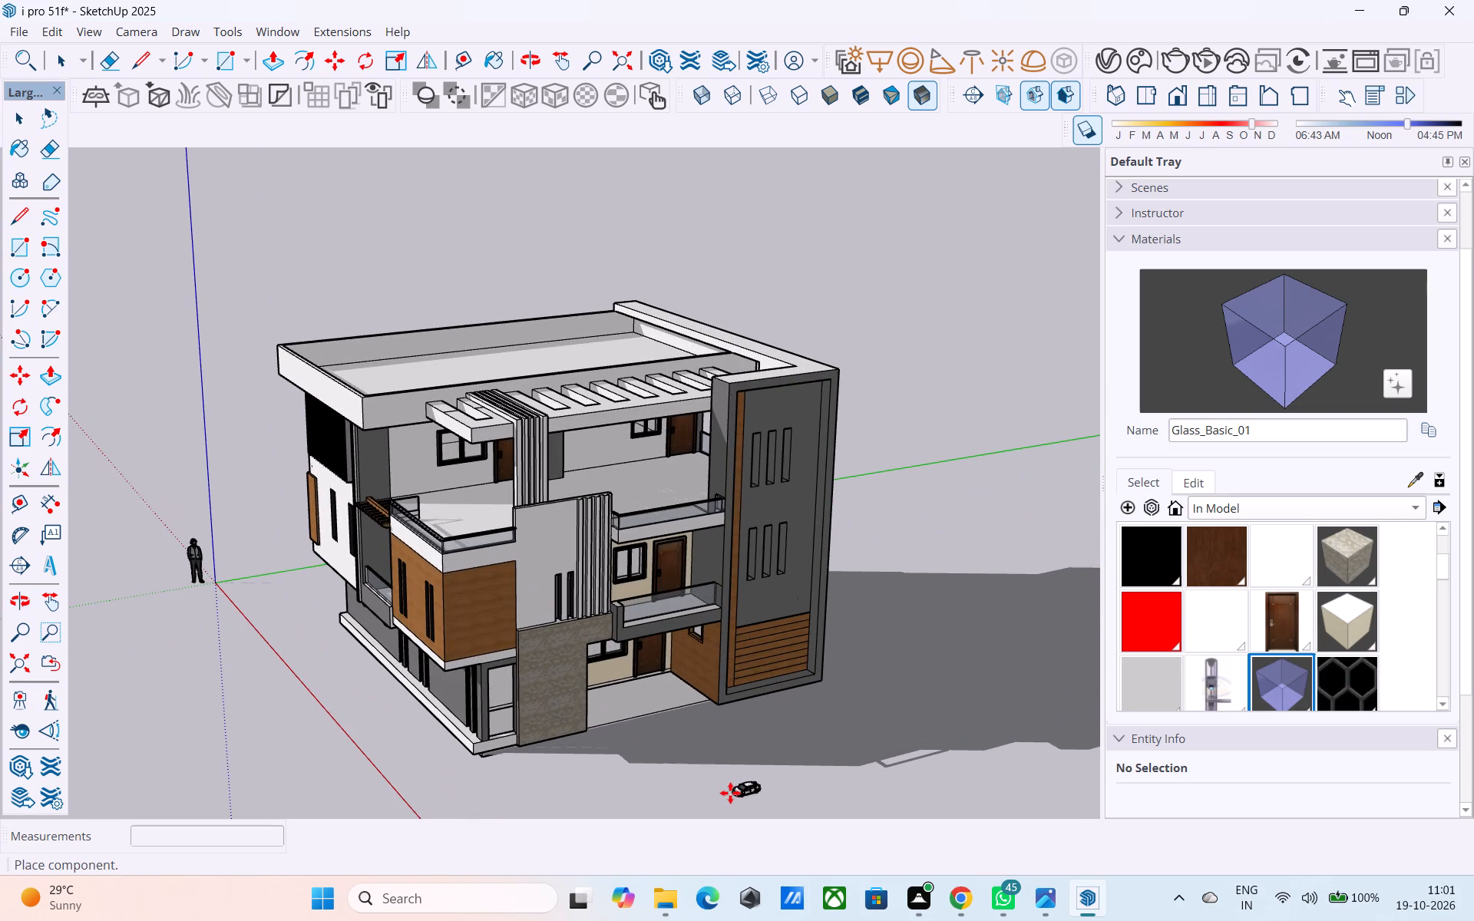
click(689, 754)
Scale the imported car up uniformly in two rounds, the second by a factor of about 1.67.
scroll(694, 754, up, 7)
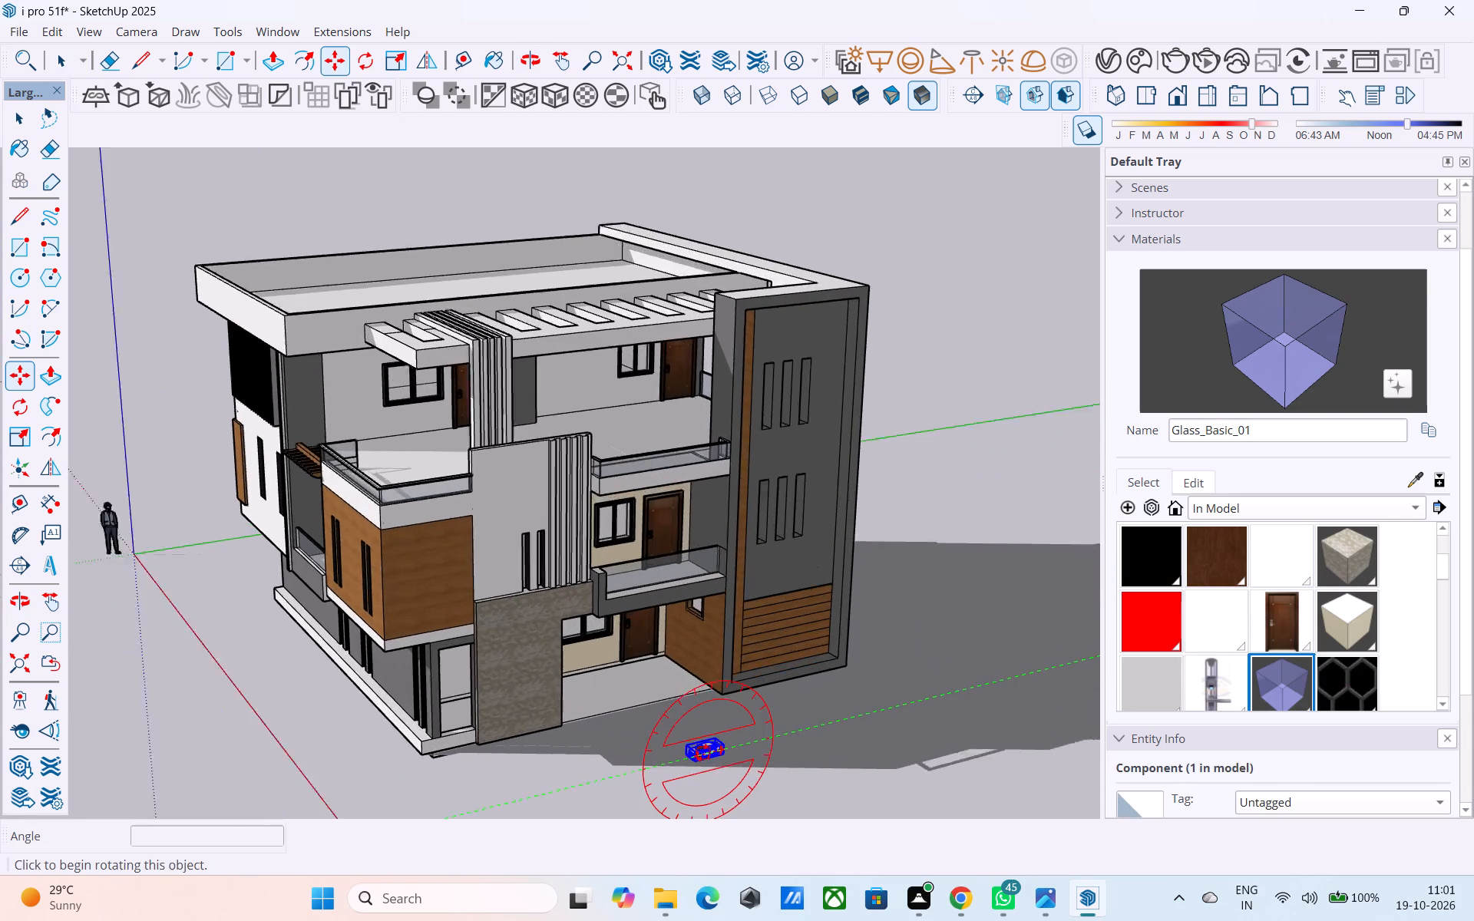
scroll(702, 753, up, 7)
key(s)
scroll(702, 755, up, 10)
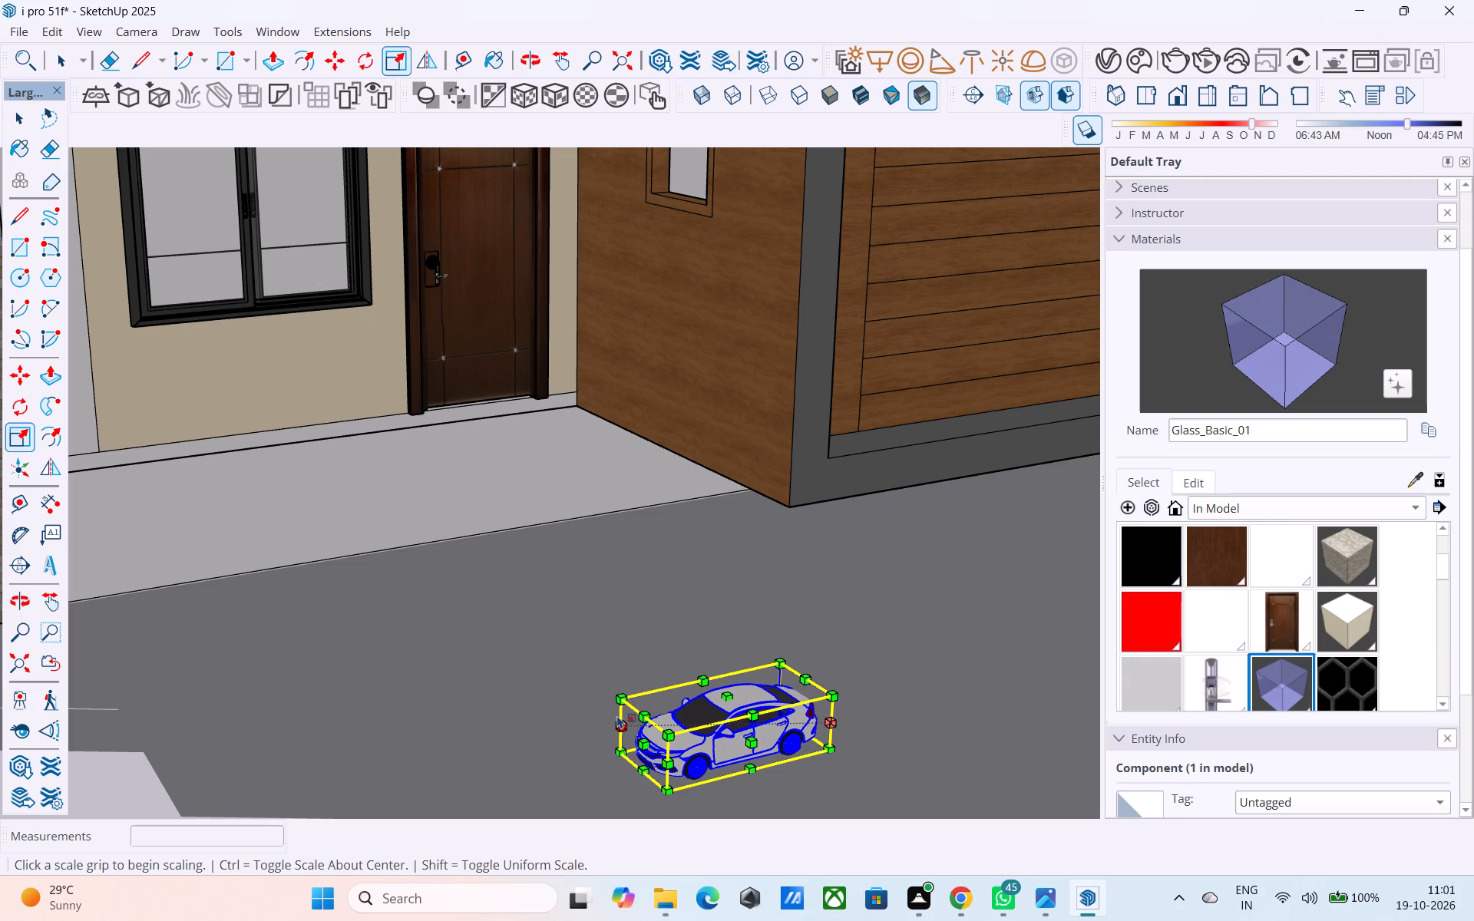
drag(621, 701, 405, 552)
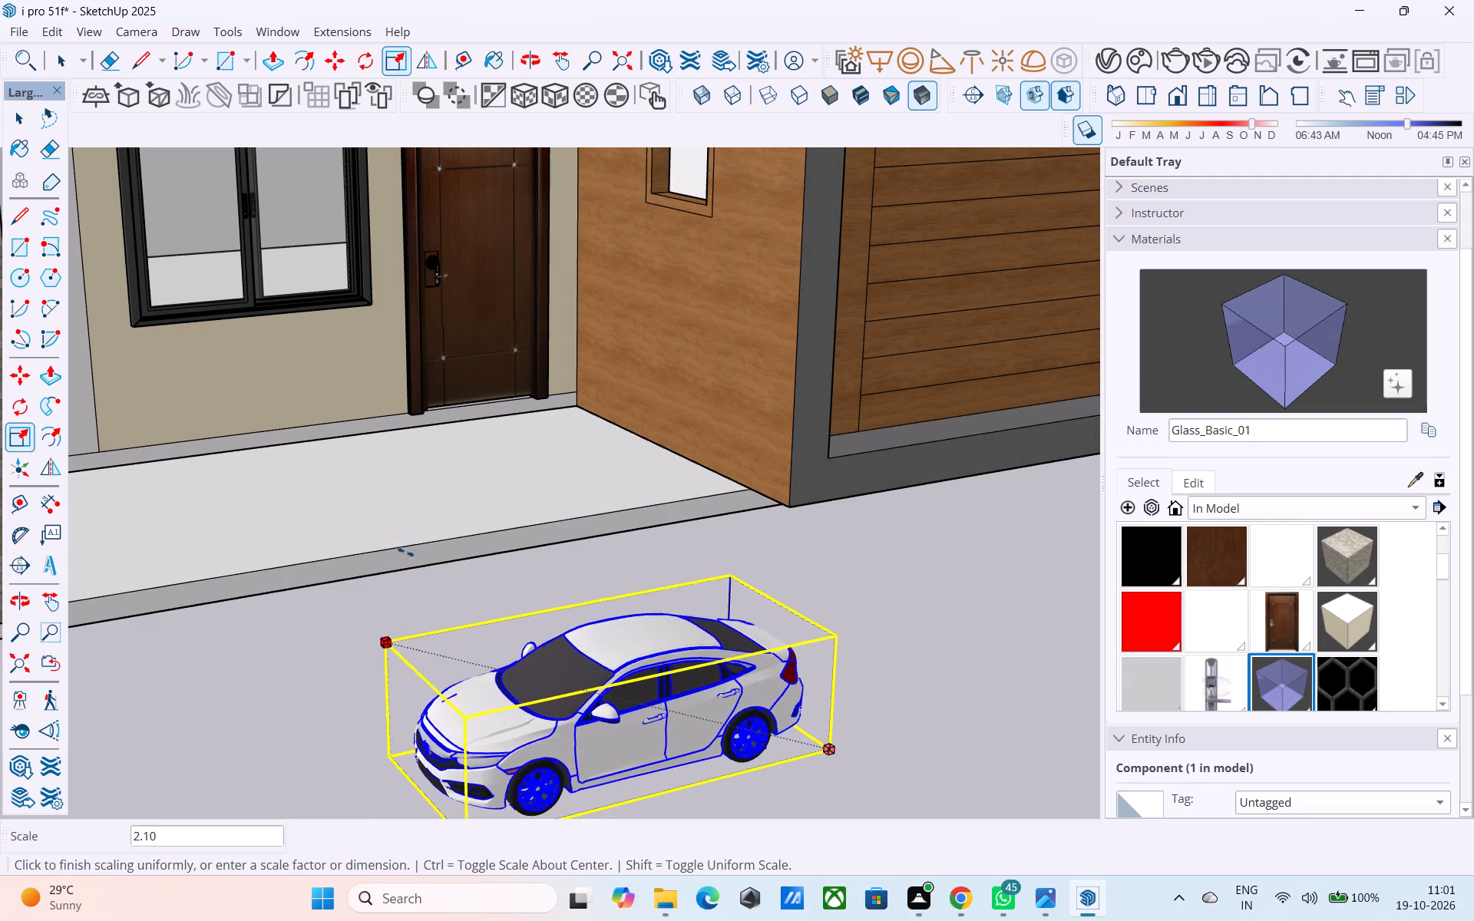
drag(405, 552, 378, 504)
scroll(436, 506, down, 15)
scroll(625, 546, up, 1)
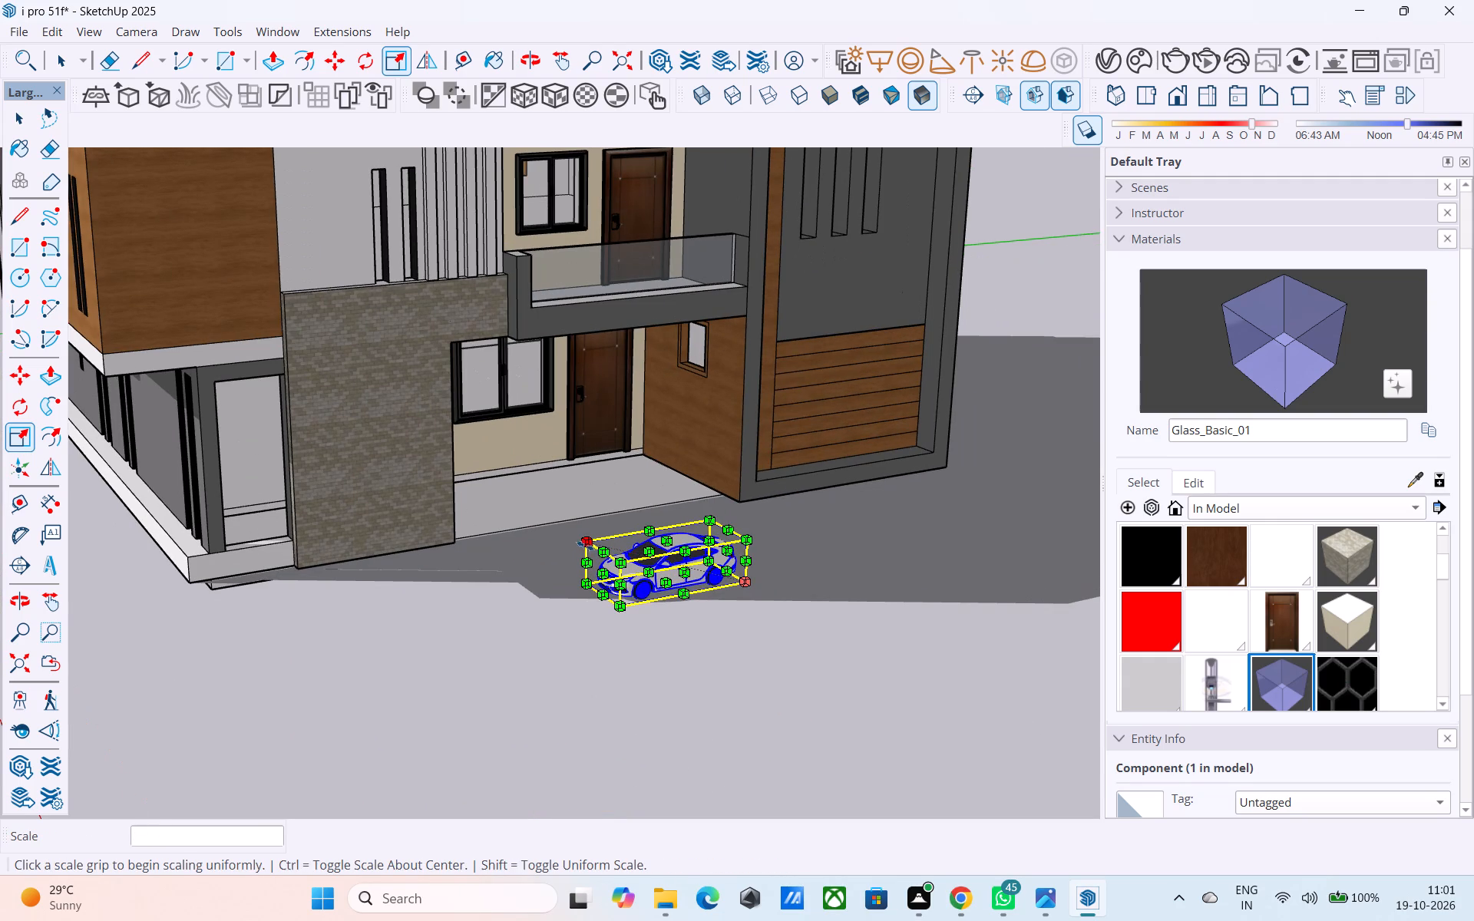
drag(583, 546, 491, 473)
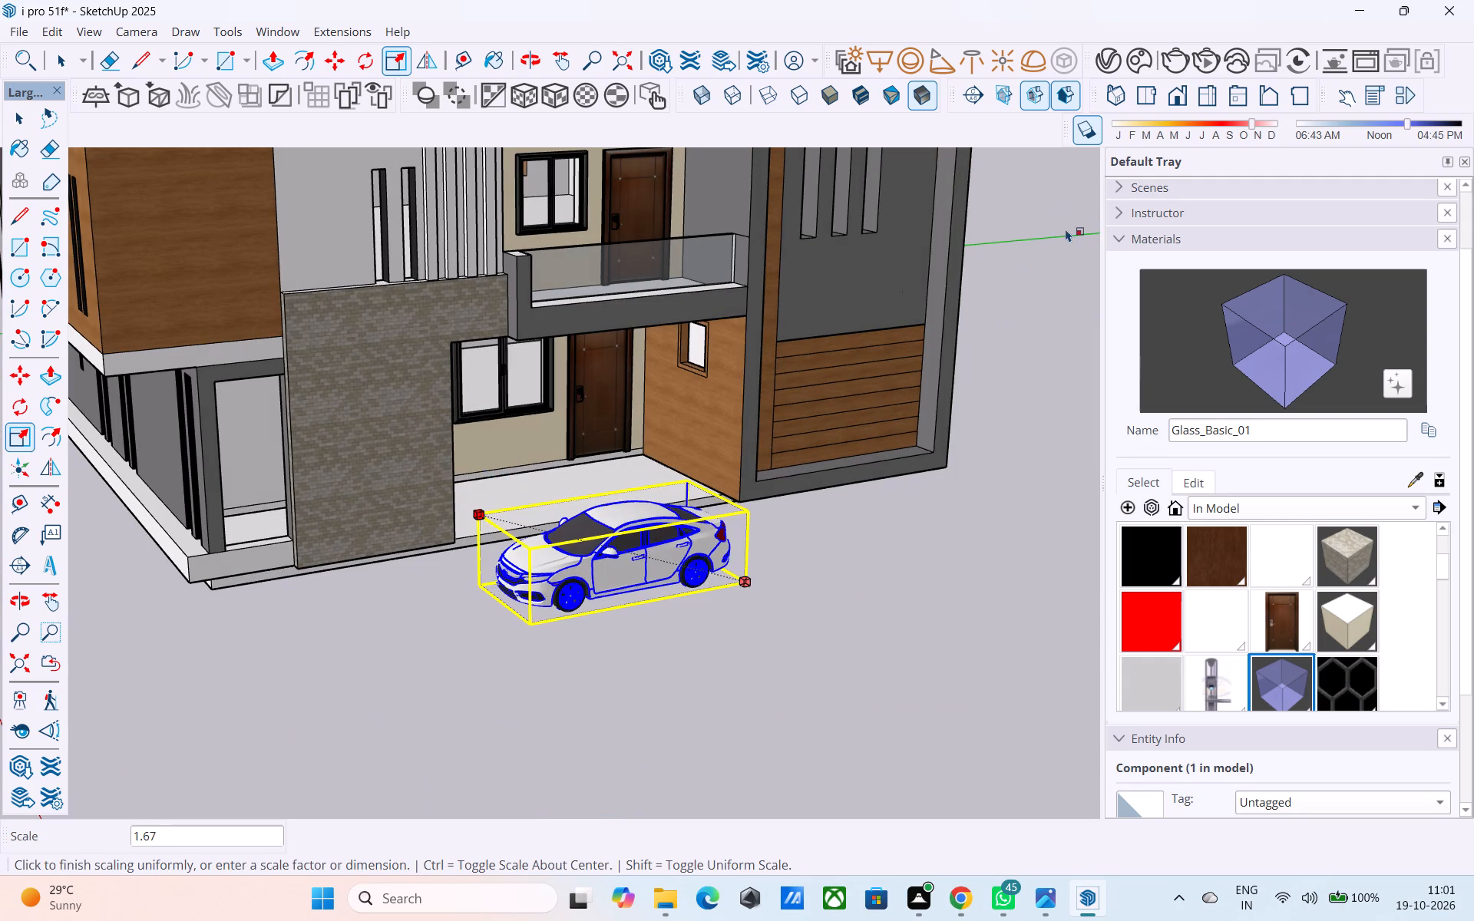
Turn off the shadow display.
click(1089, 133)
Enlarge the car uniformly once more from its rear corner so its size suits the house entrance.
drag(693, 477, 758, 450)
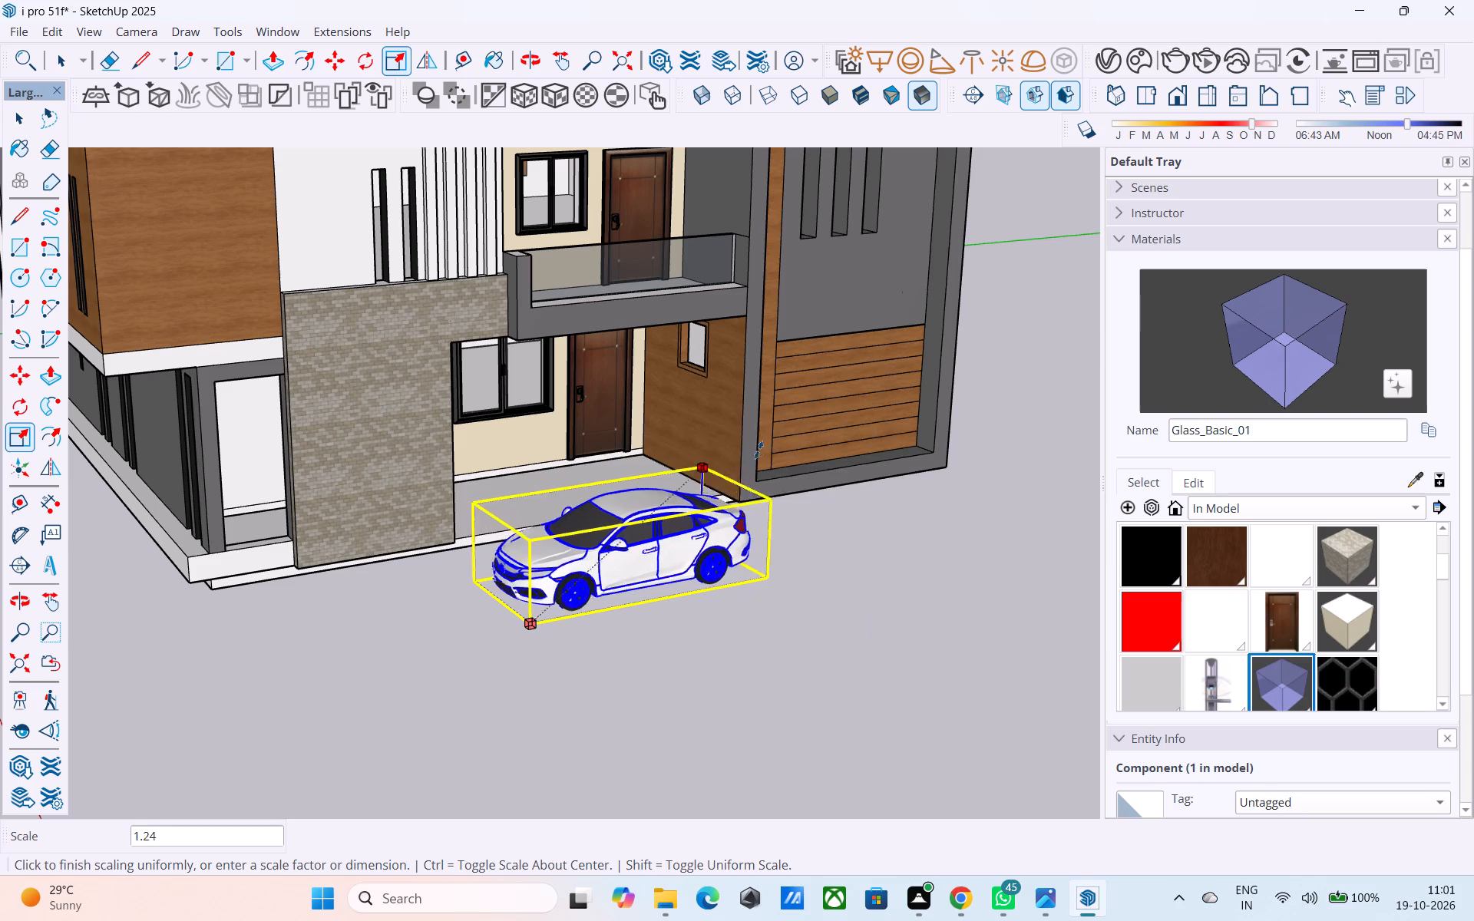
drag(758, 450, 799, 427)
middle_drag(669, 512, 816, 498)
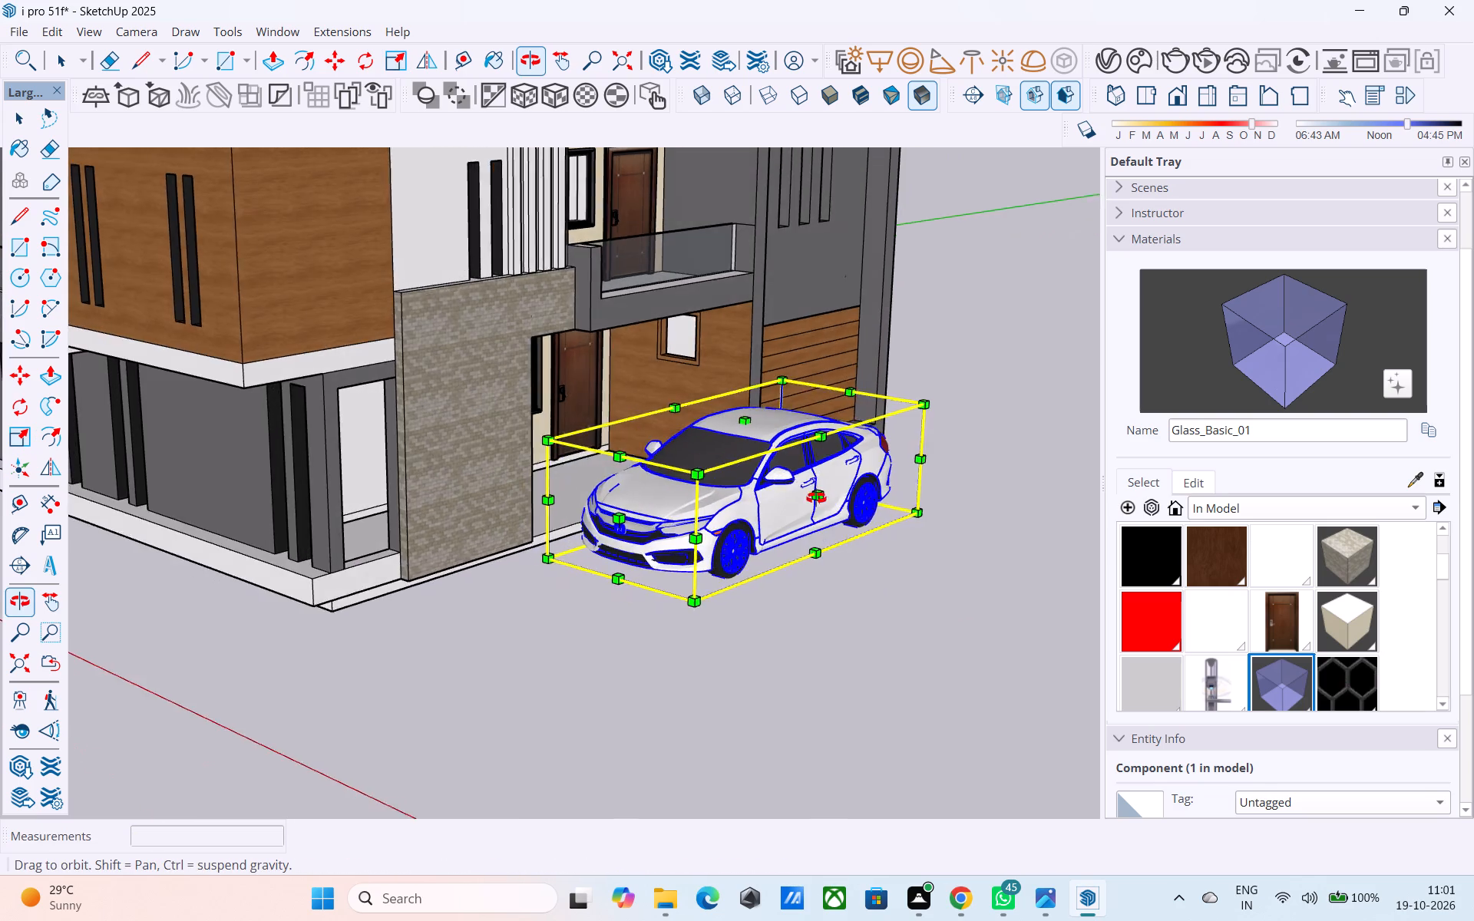
middle_drag(816, 498, 834, 536)
scroll(831, 540, down, 2)
middle_drag(831, 539, 778, 541)
key(space)
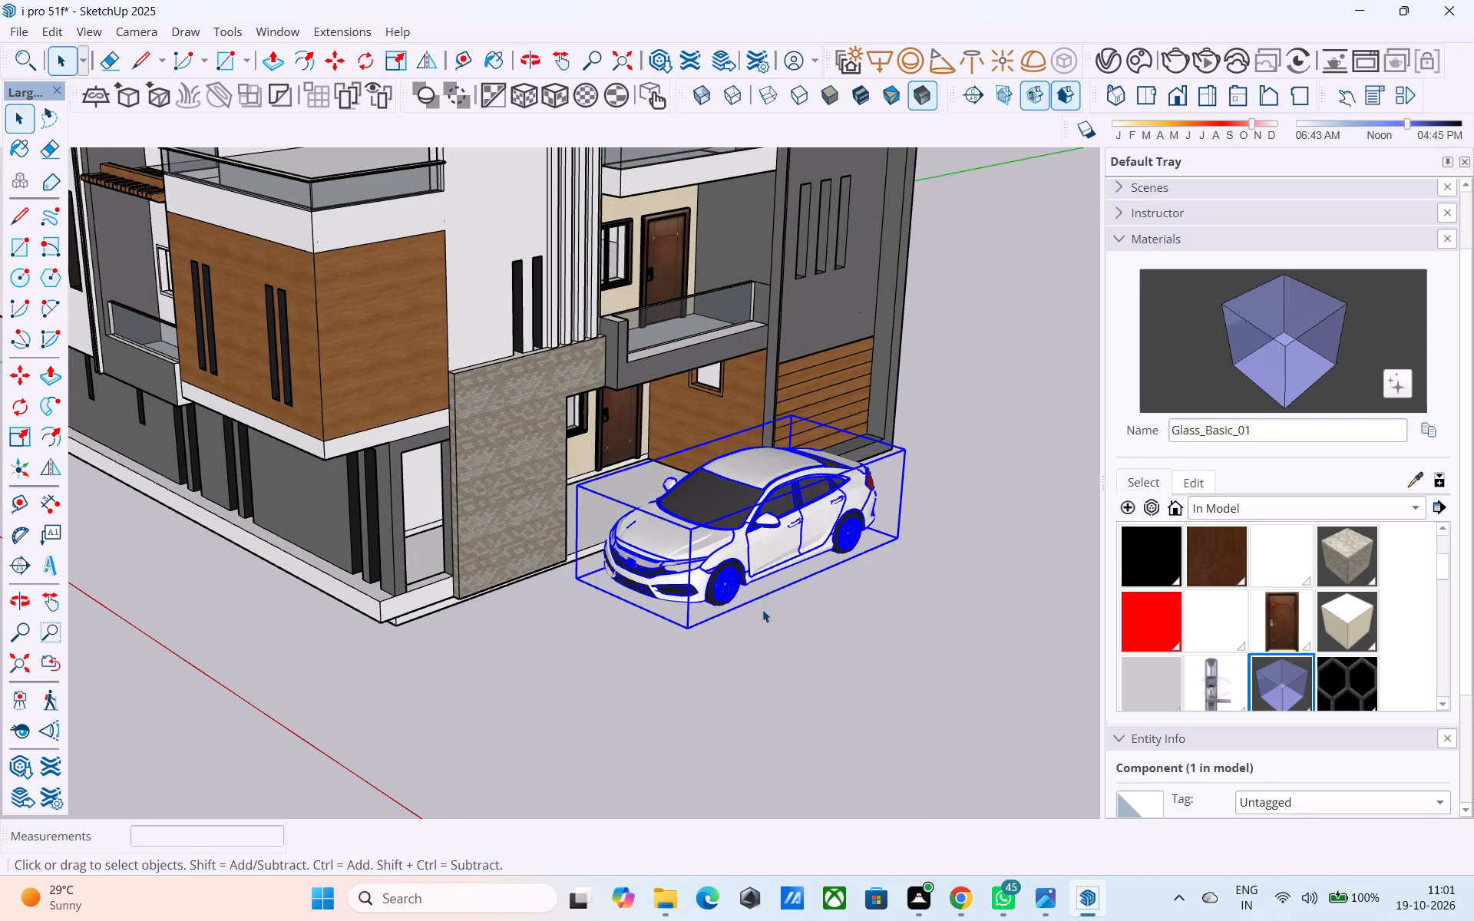
Move the car a short distance along the house front, away from the stone-clad wall and towards the tower.
key(m)
click(763, 611)
click(827, 588)
key(space)
scroll(828, 589, down, 4)
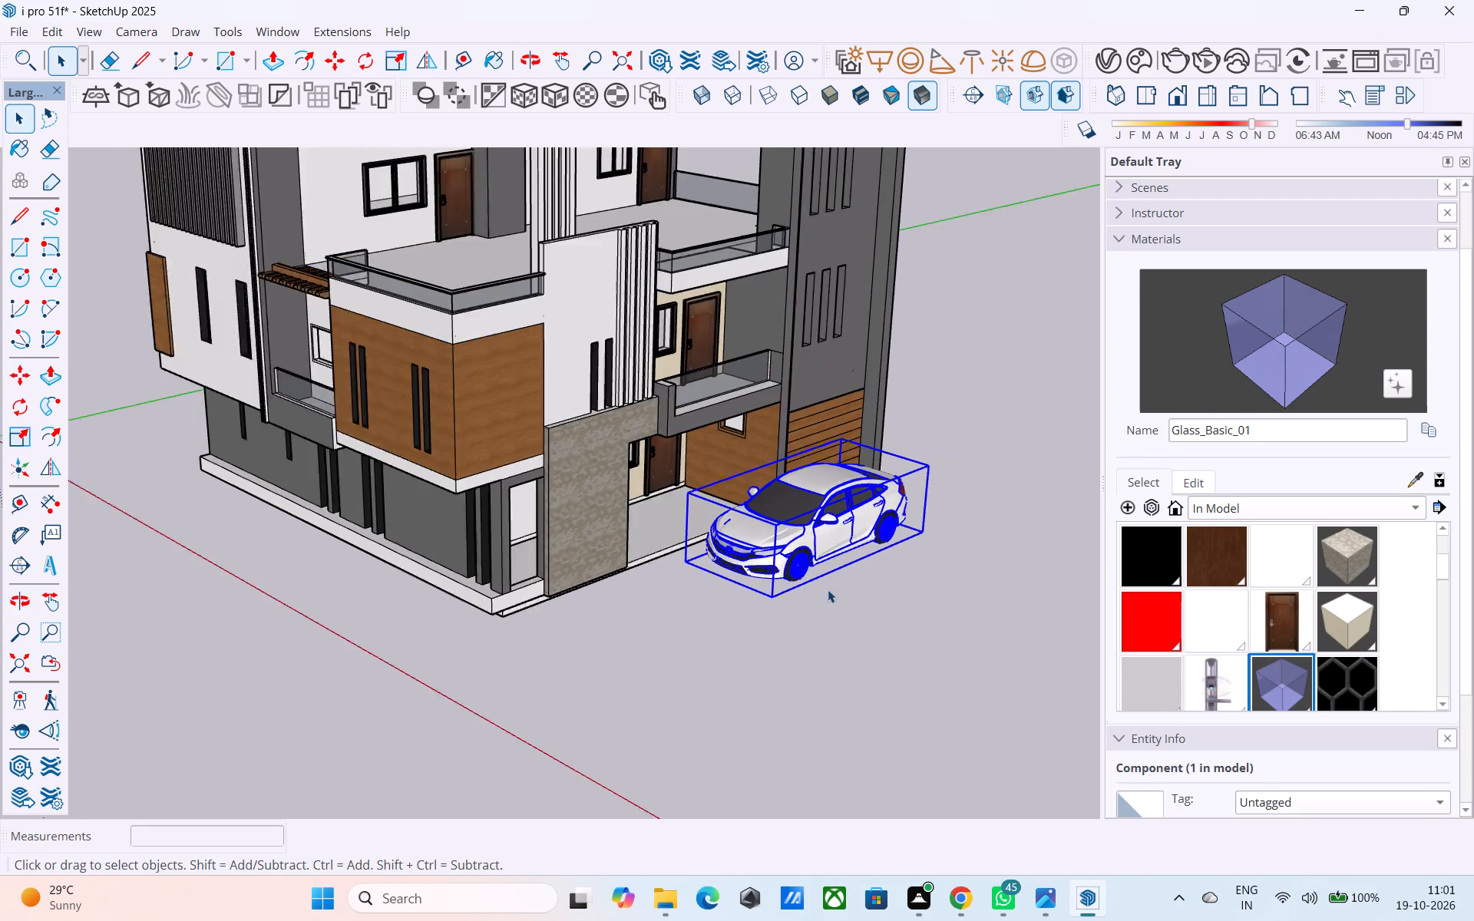
scroll(828, 589, down, 1)
click(1004, 384)
Move the car down by about 1' 9" towards ground level in front of the house.
middle_drag(929, 496, 765, 519)
scroll(772, 589, up, 2)
scroll(775, 599, down, 3)
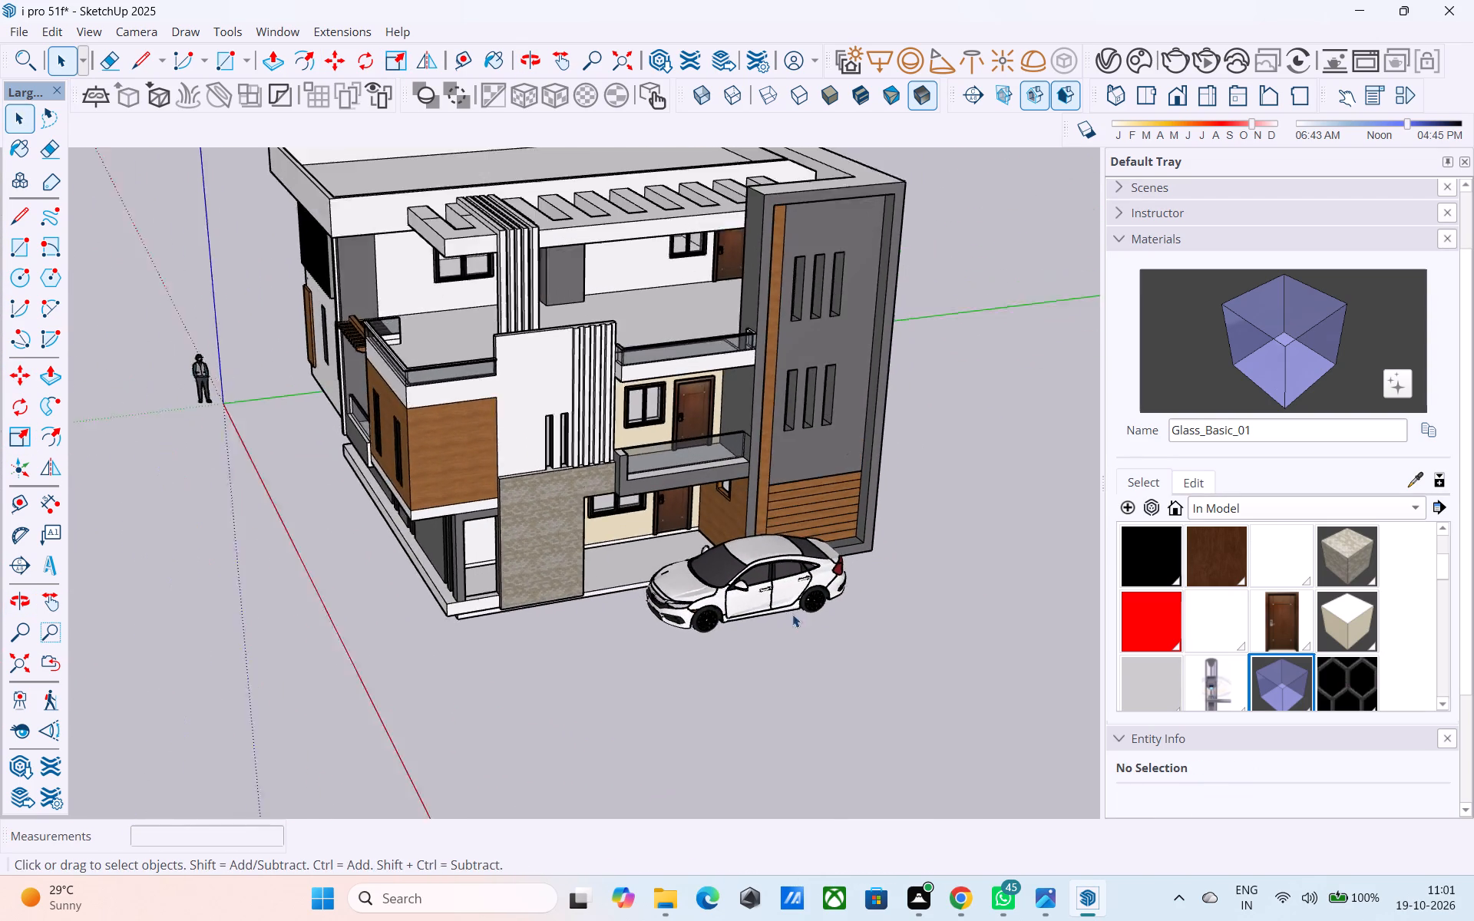
scroll(792, 614, down, 1)
middle_drag(790, 626, 758, 618)
click(736, 626)
click(710, 616)
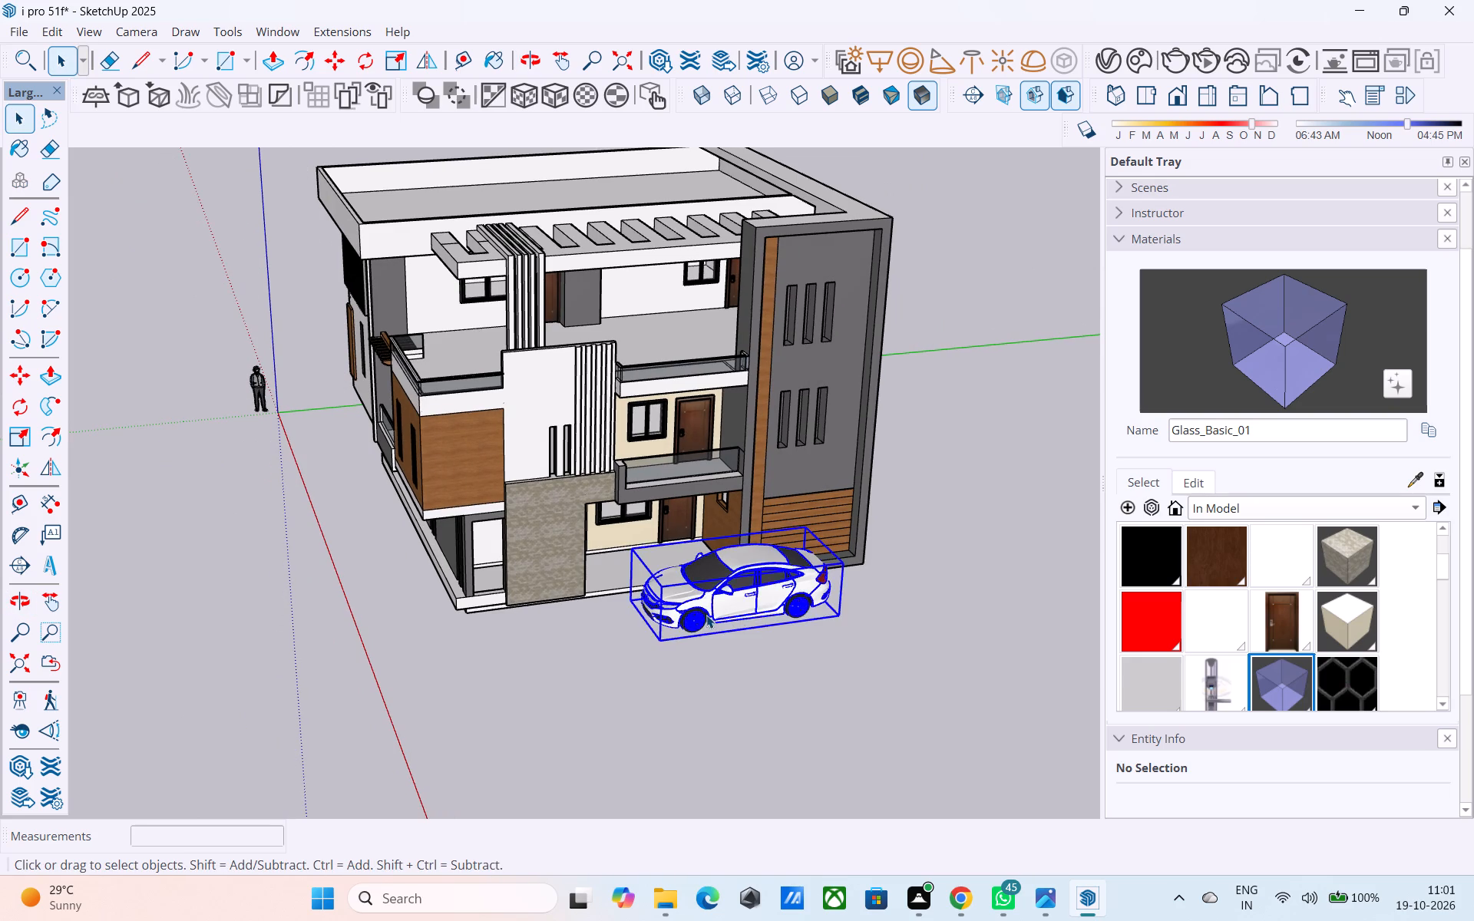
scroll(706, 615, up, 4)
key(m)
click(905, 459)
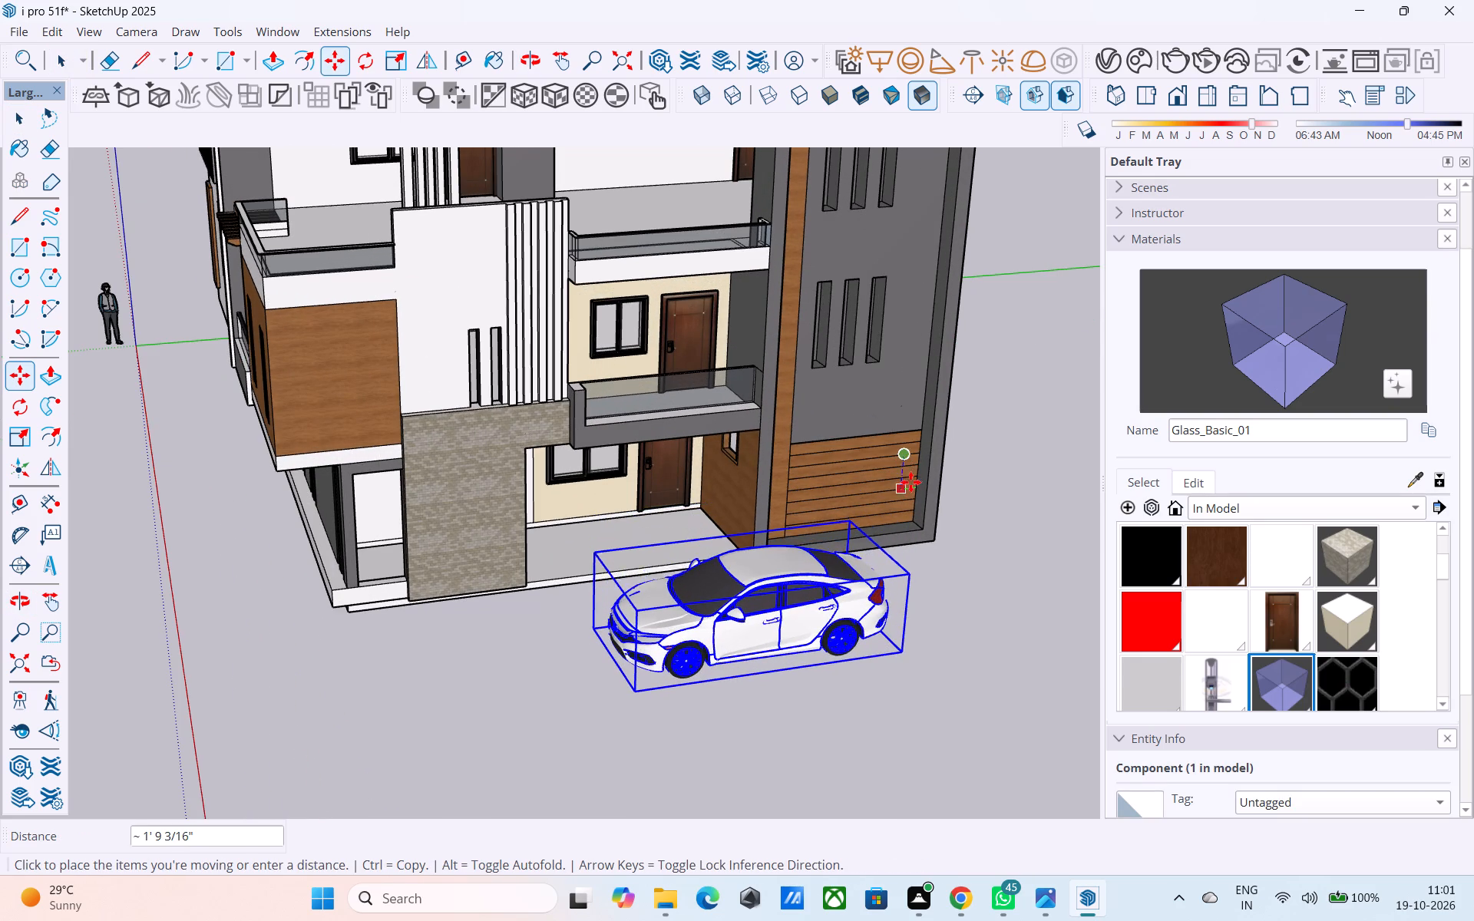
click(911, 482)
key(space)
middle_drag(891, 527, 887, 520)
click(983, 575)
Raise the car slightly in a front view, using the tower's bottom corner as the reference point.
middle_drag(892, 592, 967, 479)
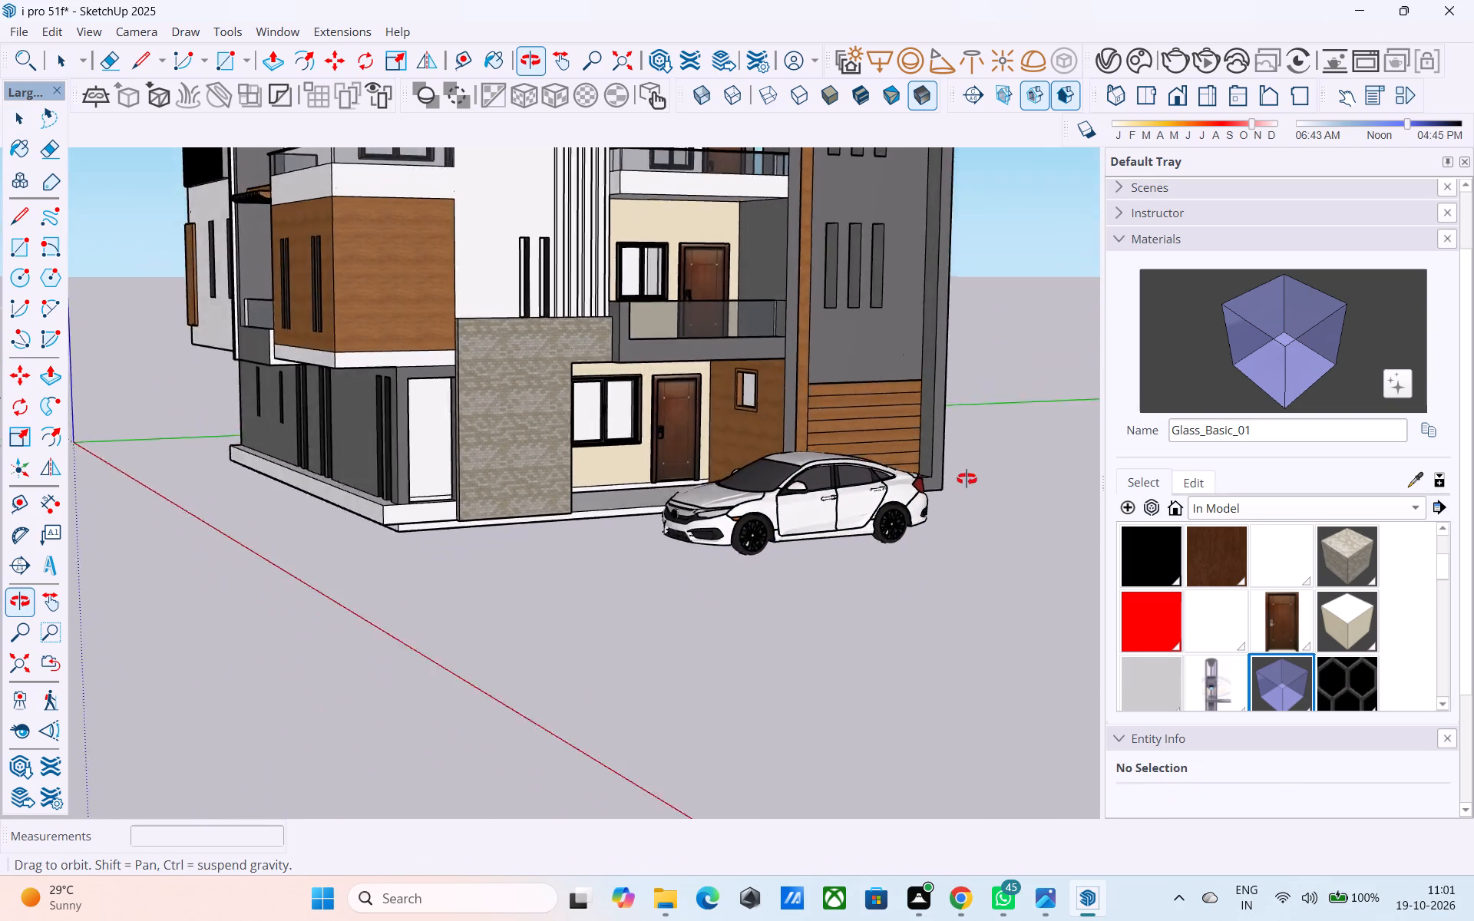
middle_drag(967, 479, 807, 490)
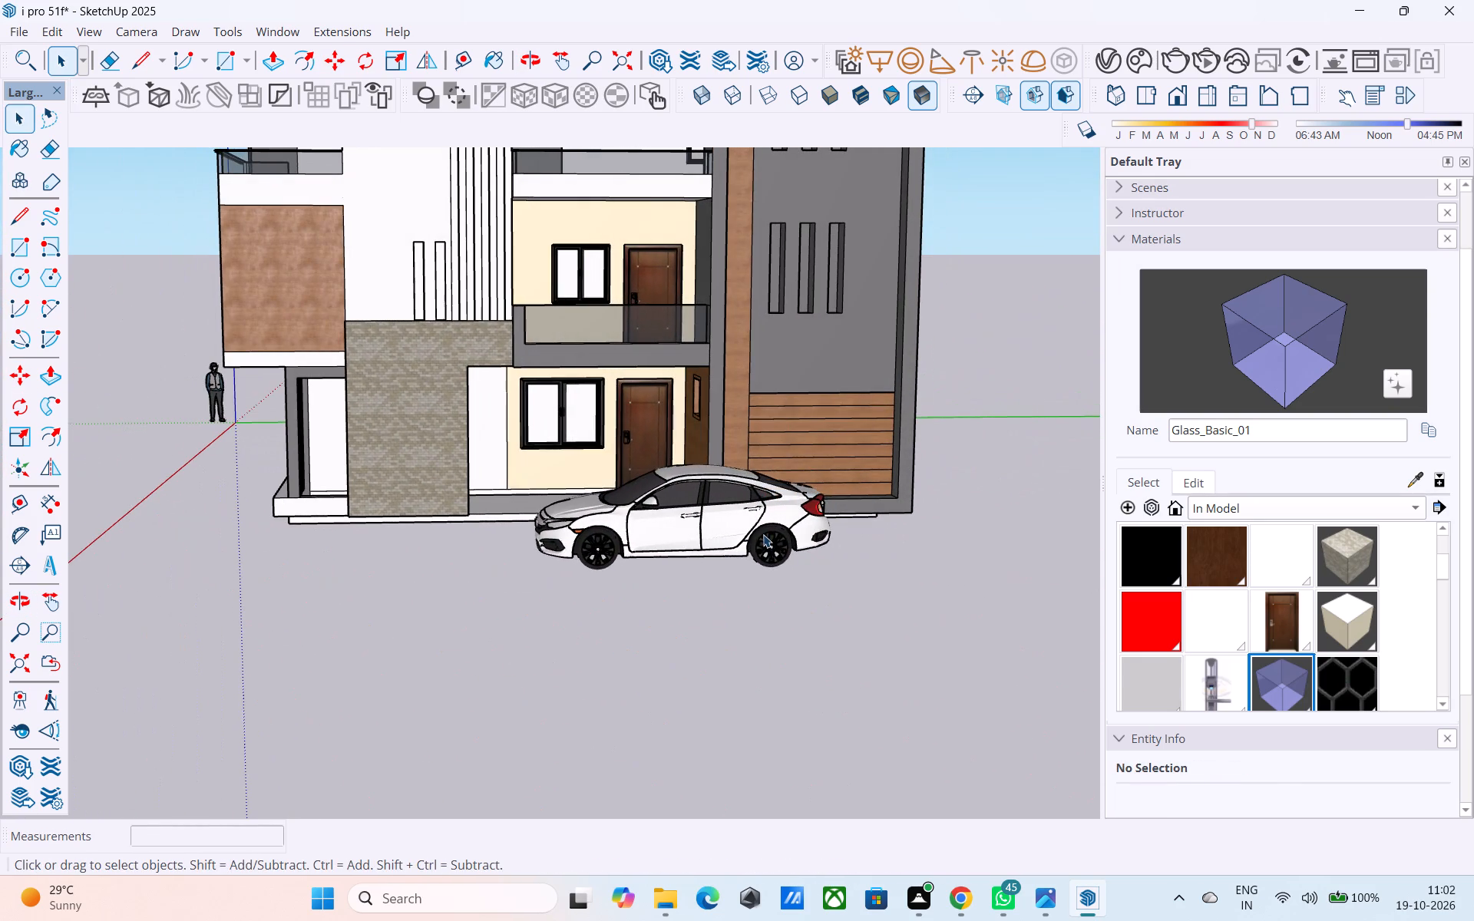
click(763, 534)
key(m)
click(911, 507)
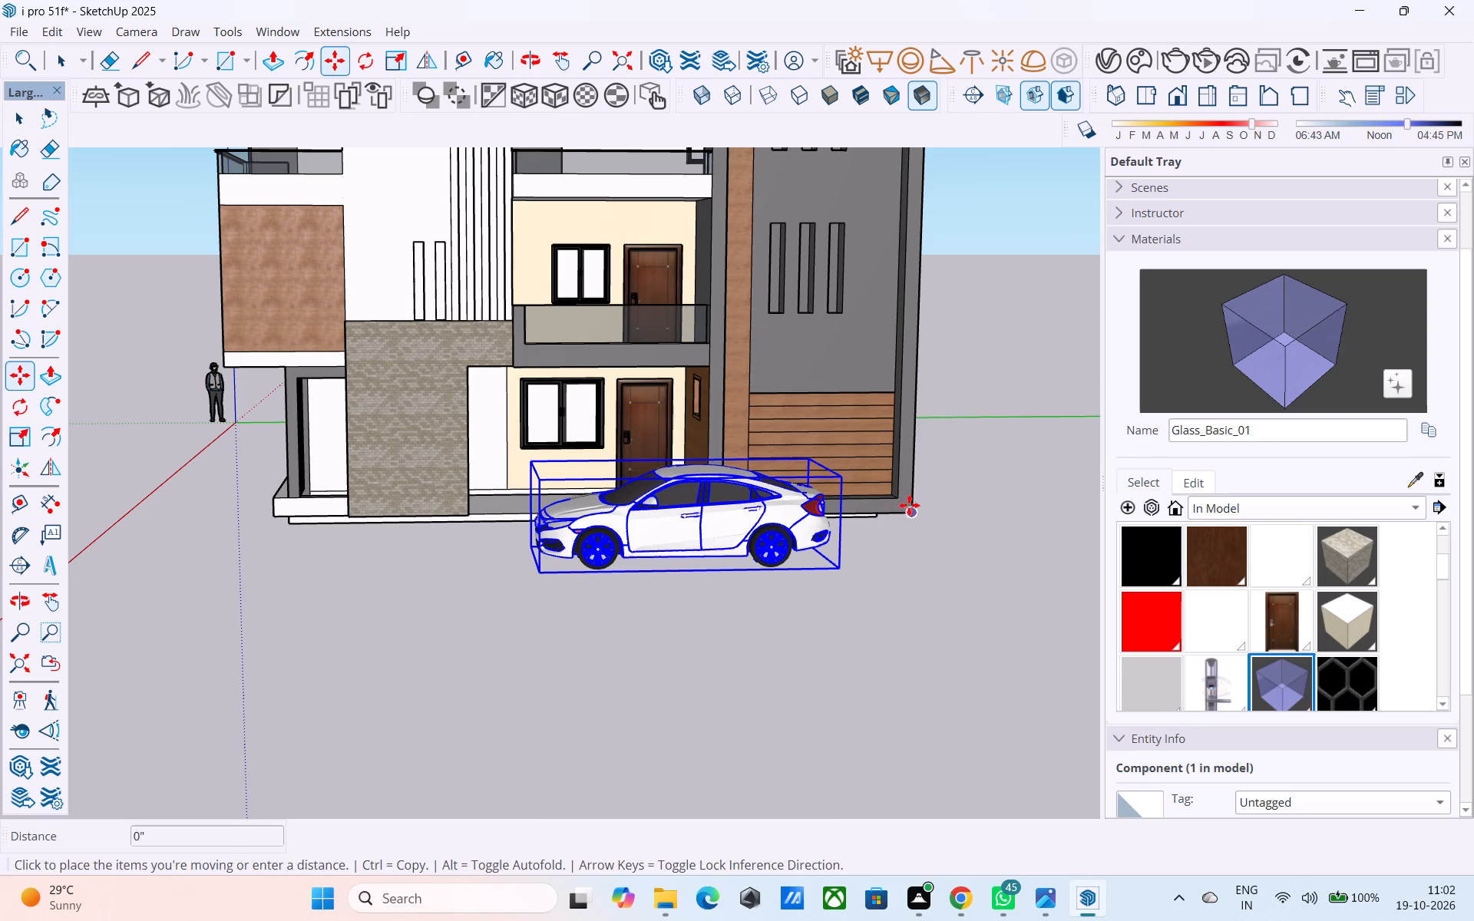
click(908, 487)
key(space)
click(873, 544)
Examine the car's height and position relative to the house from the corner, from above and from the front.
middle_drag(875, 543, 1056, 560)
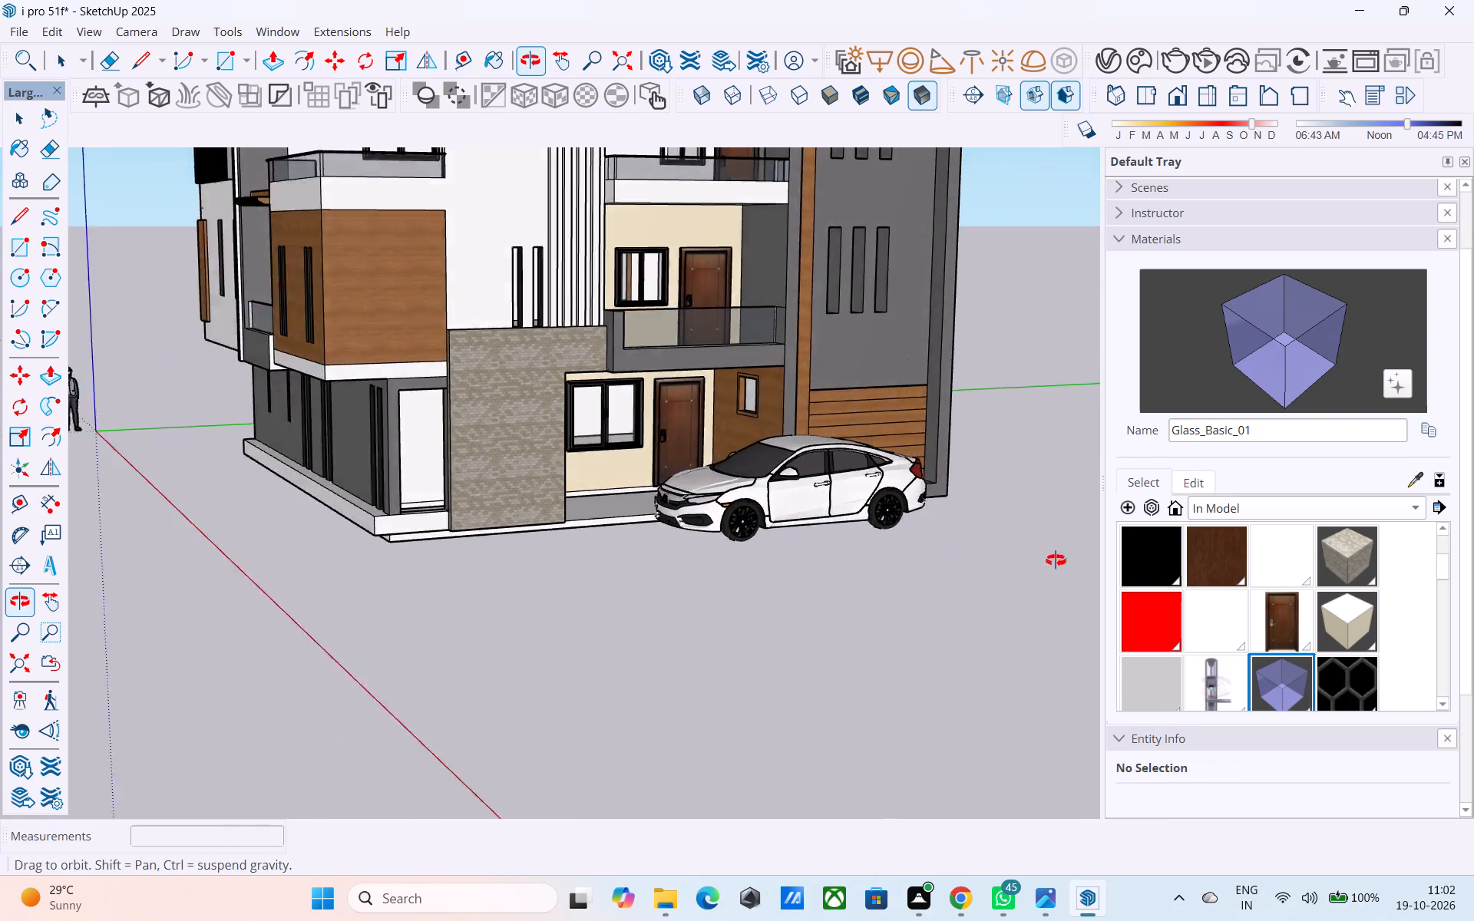
middle_drag(1056, 560, 1254, 649)
middle_drag(1022, 596, 948, 625)
scroll(948, 625, up, 1)
scroll(874, 613, down, 4)
middle_drag(868, 614, 867, 615)
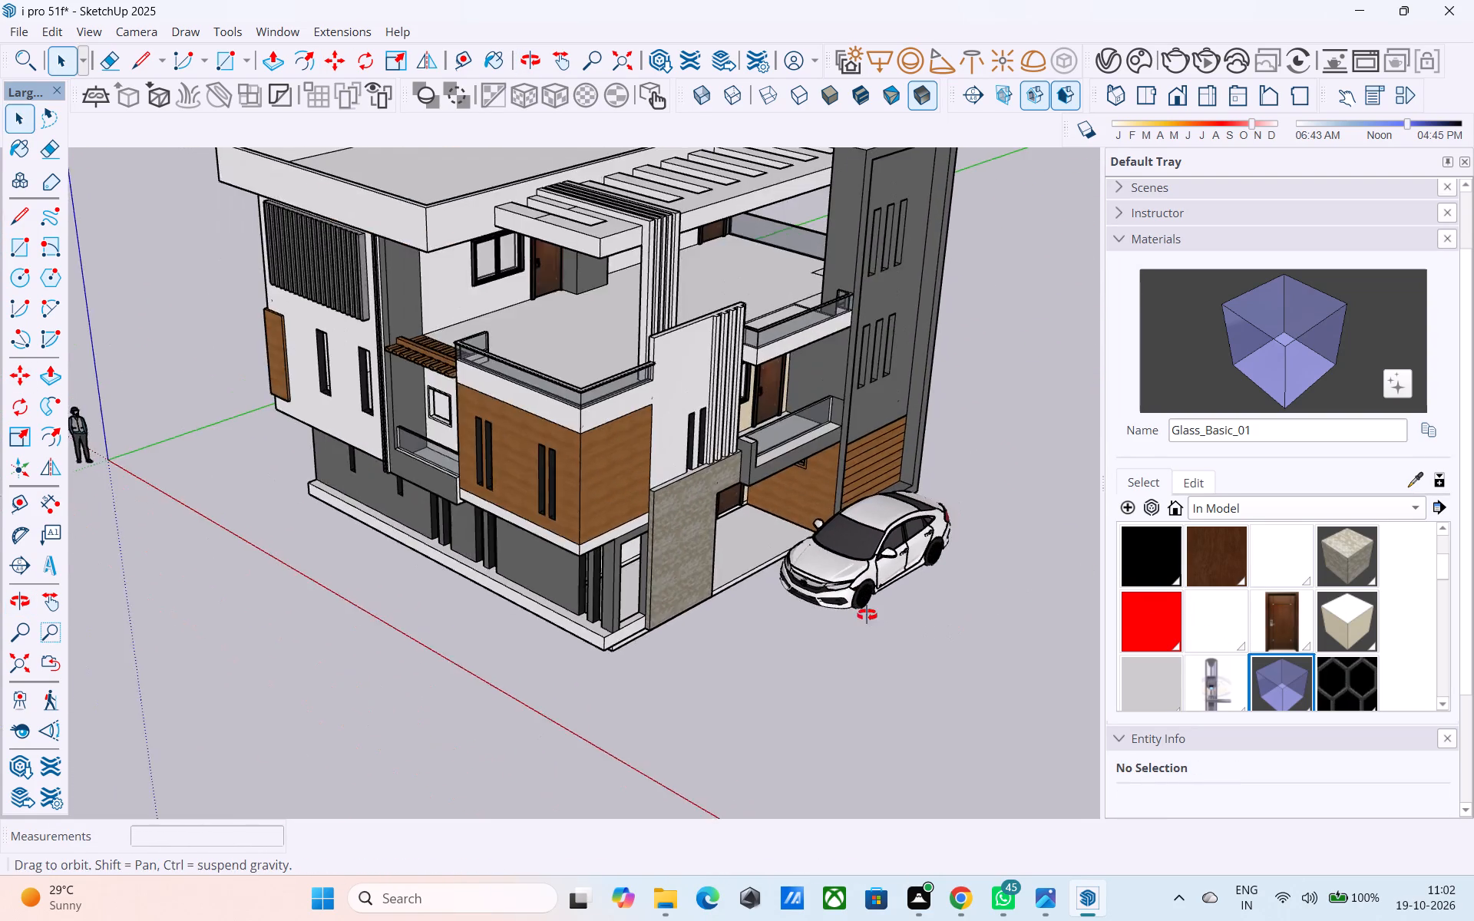
middle_drag(867, 615, 712, 684)
middle_drag(641, 684, 428, 685)
scroll(664, 644, down, 2)
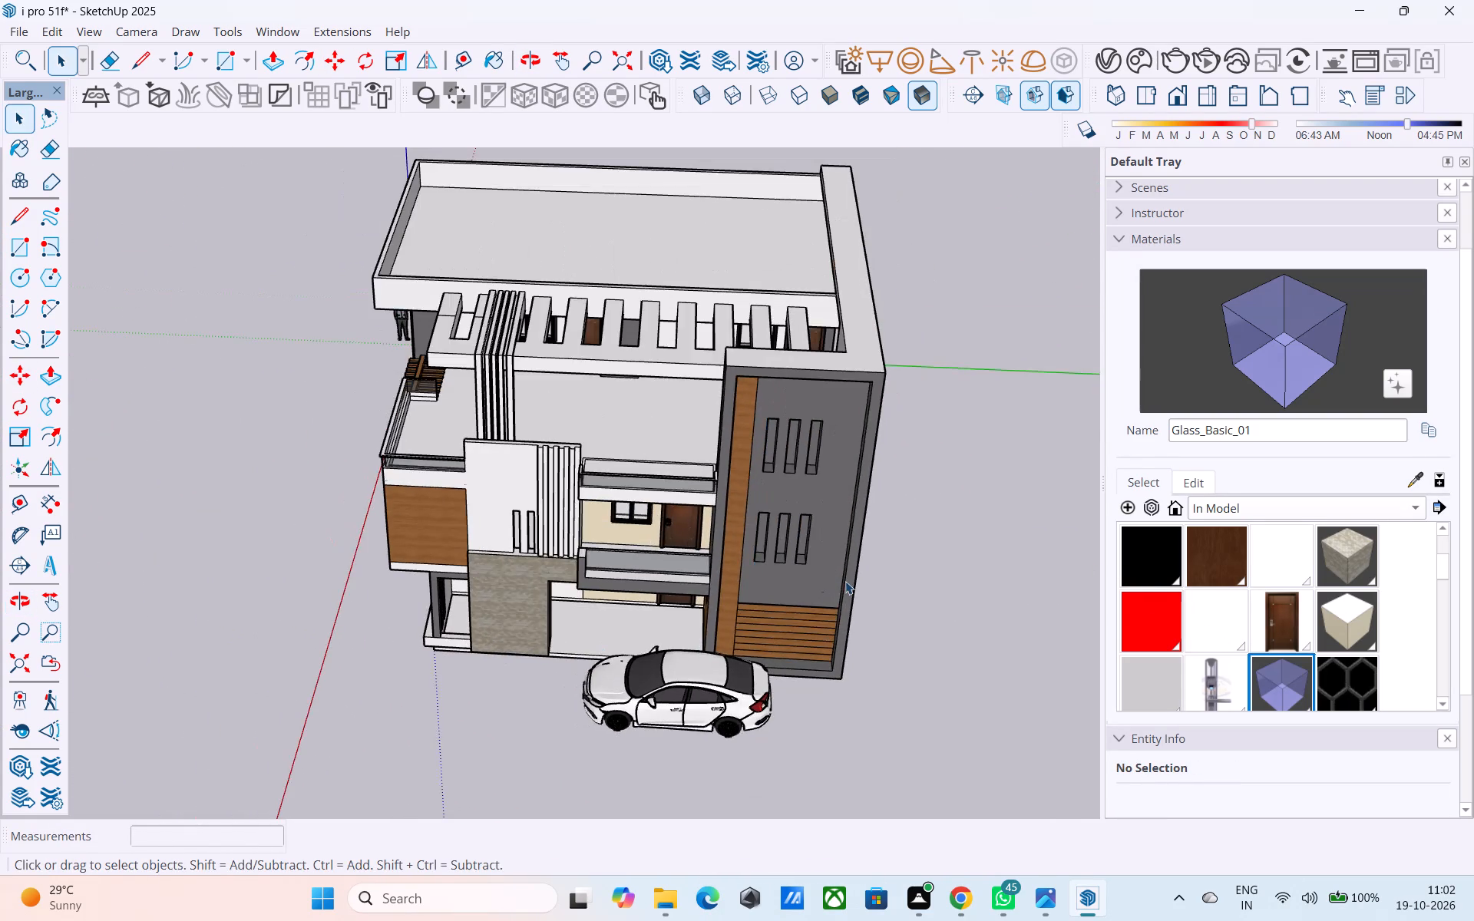
middle_drag(845, 581, 818, 460)
scroll(718, 549, up, 5)
shift+middle_drag(690, 567, 801, 528)
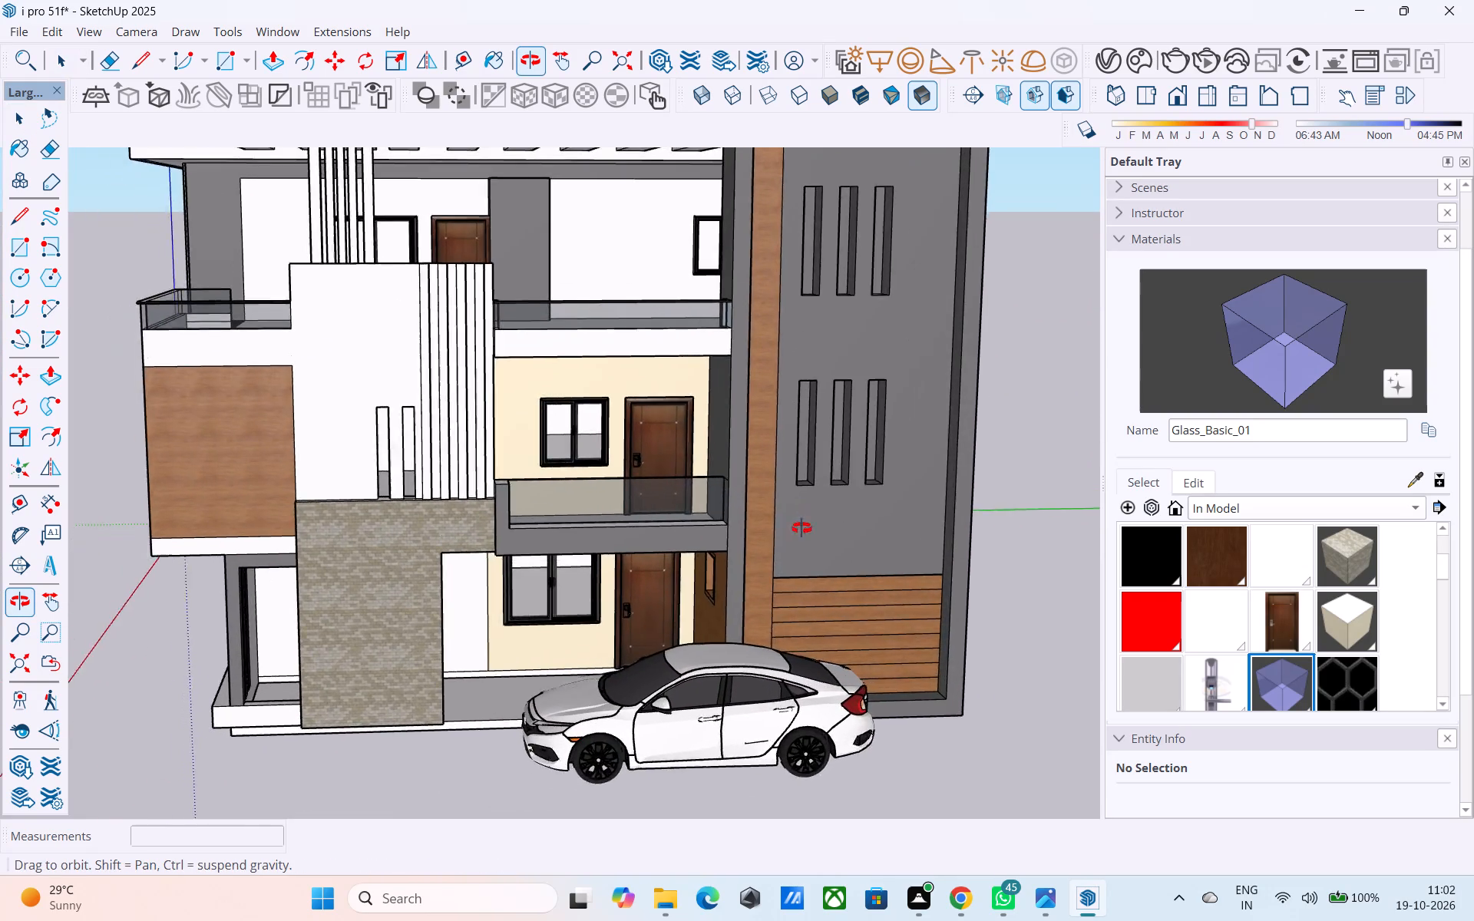
shift+middle_drag(801, 528, 974, 556)
scroll(955, 606, down, 2)
shift+middle_drag(918, 586, 907, 479)
Slide the car parallel to the green axis until it stands in front of the tower, clear of the entrance.
click(831, 596)
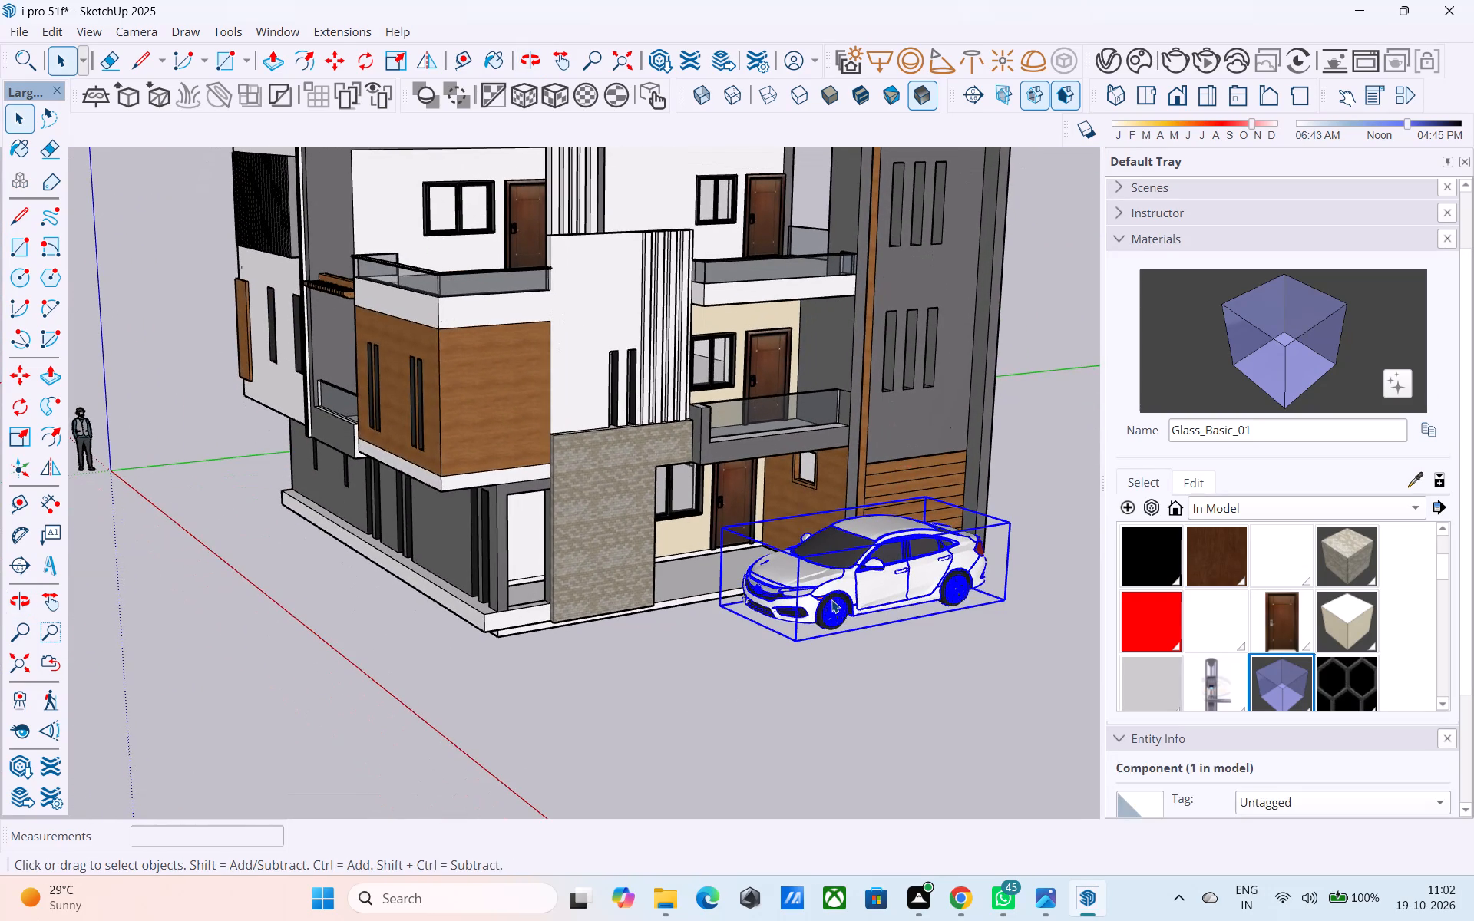
key(m)
click(515, 728)
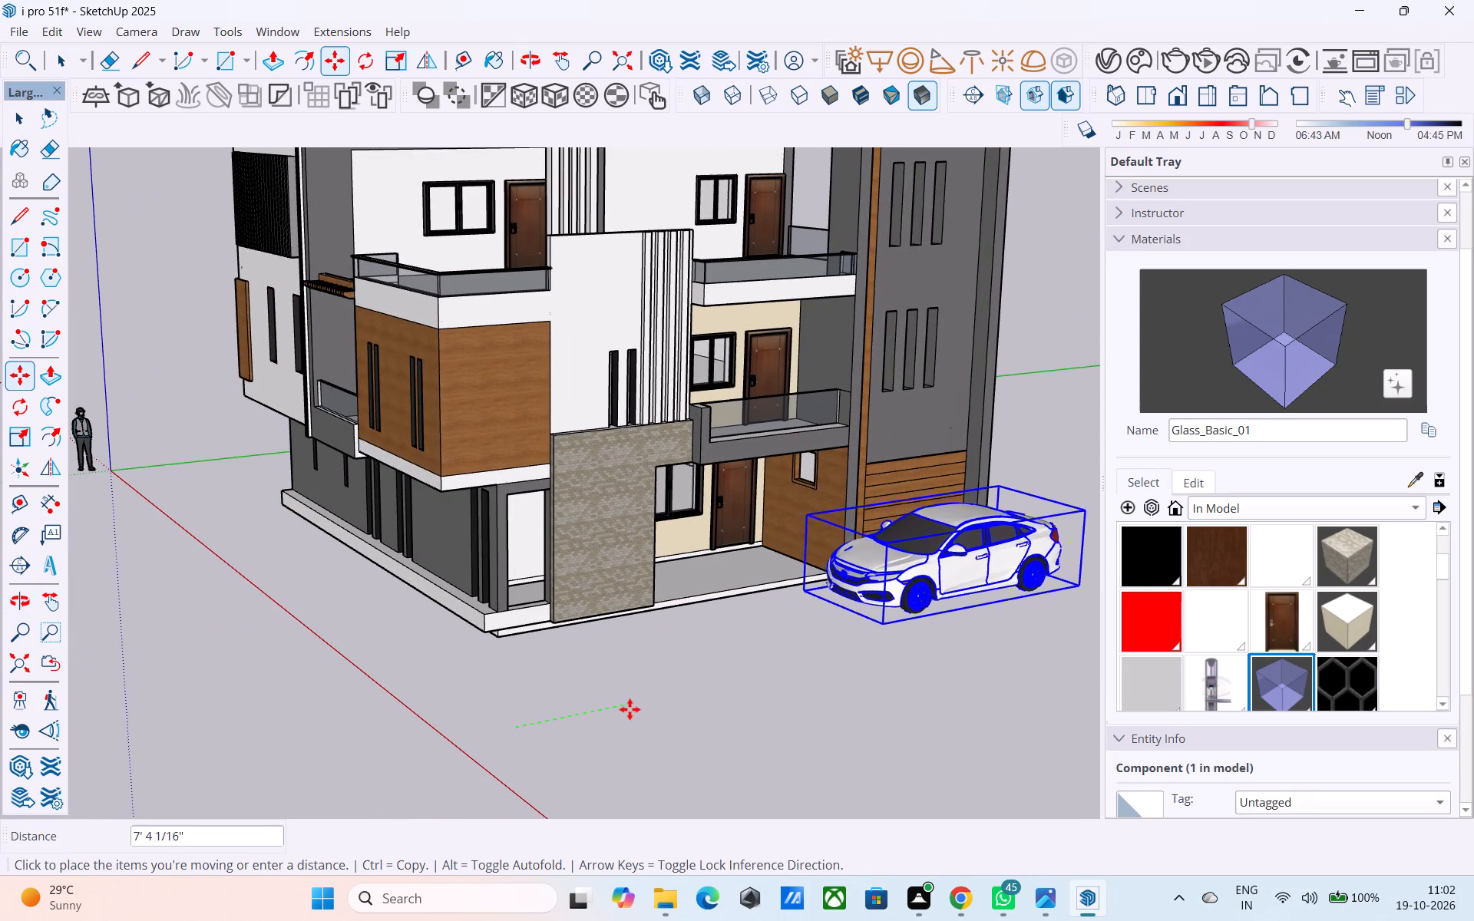
click(649, 708)
key(space)
middle_drag(689, 683, 620, 701)
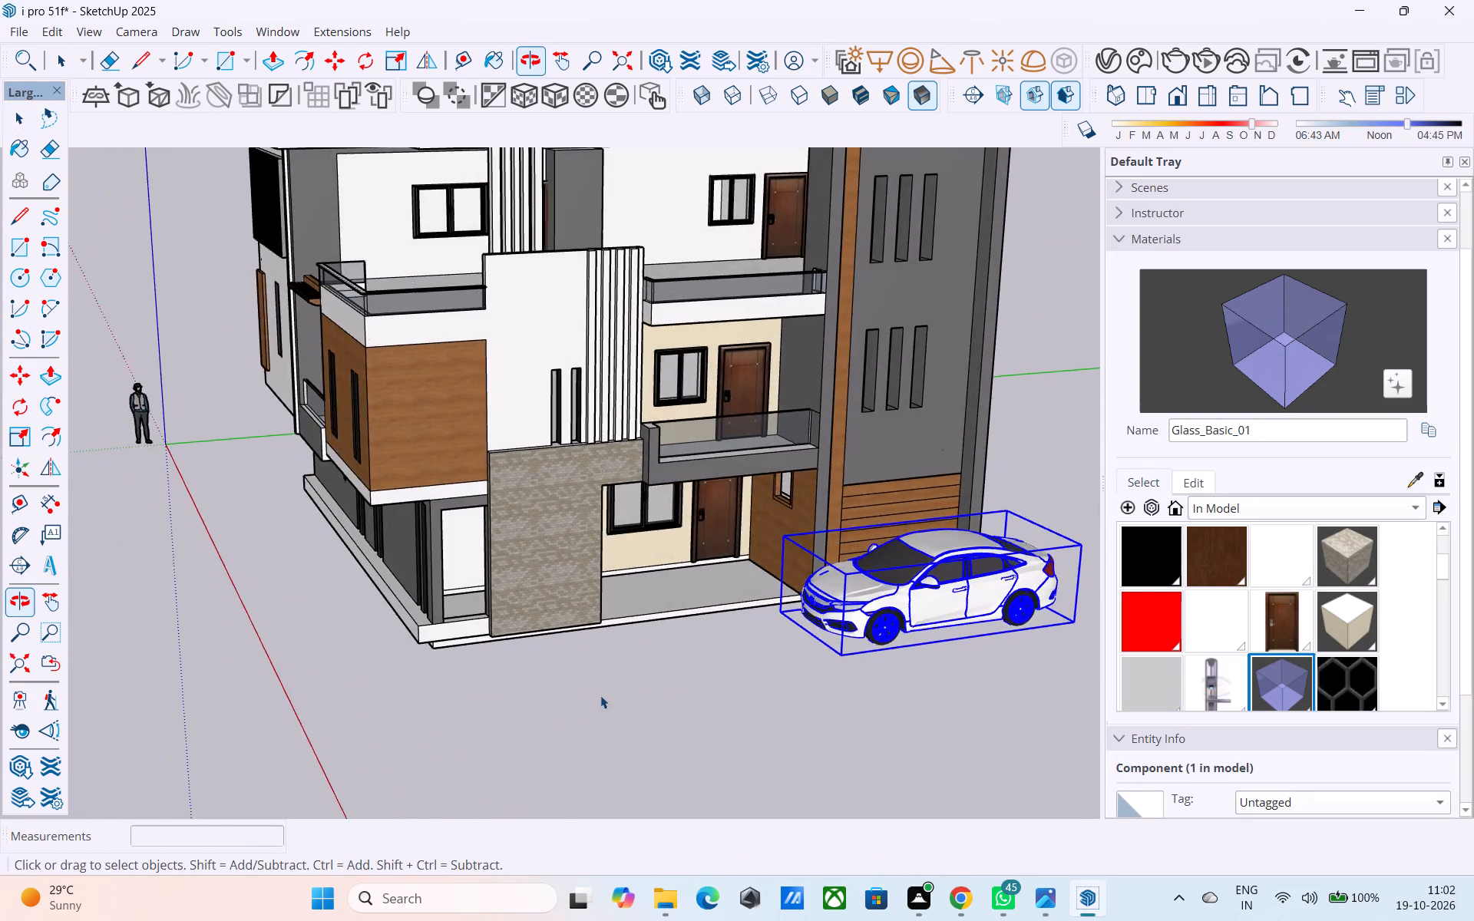
scroll(595, 691, down, 5)
click(927, 458)
Examine the whole house and the parked car from several front and corner angles.
middle_drag(858, 524, 816, 455)
scroll(595, 487, up, 1)
middle_drag(623, 477, 825, 474)
scroll(825, 473, up, 4)
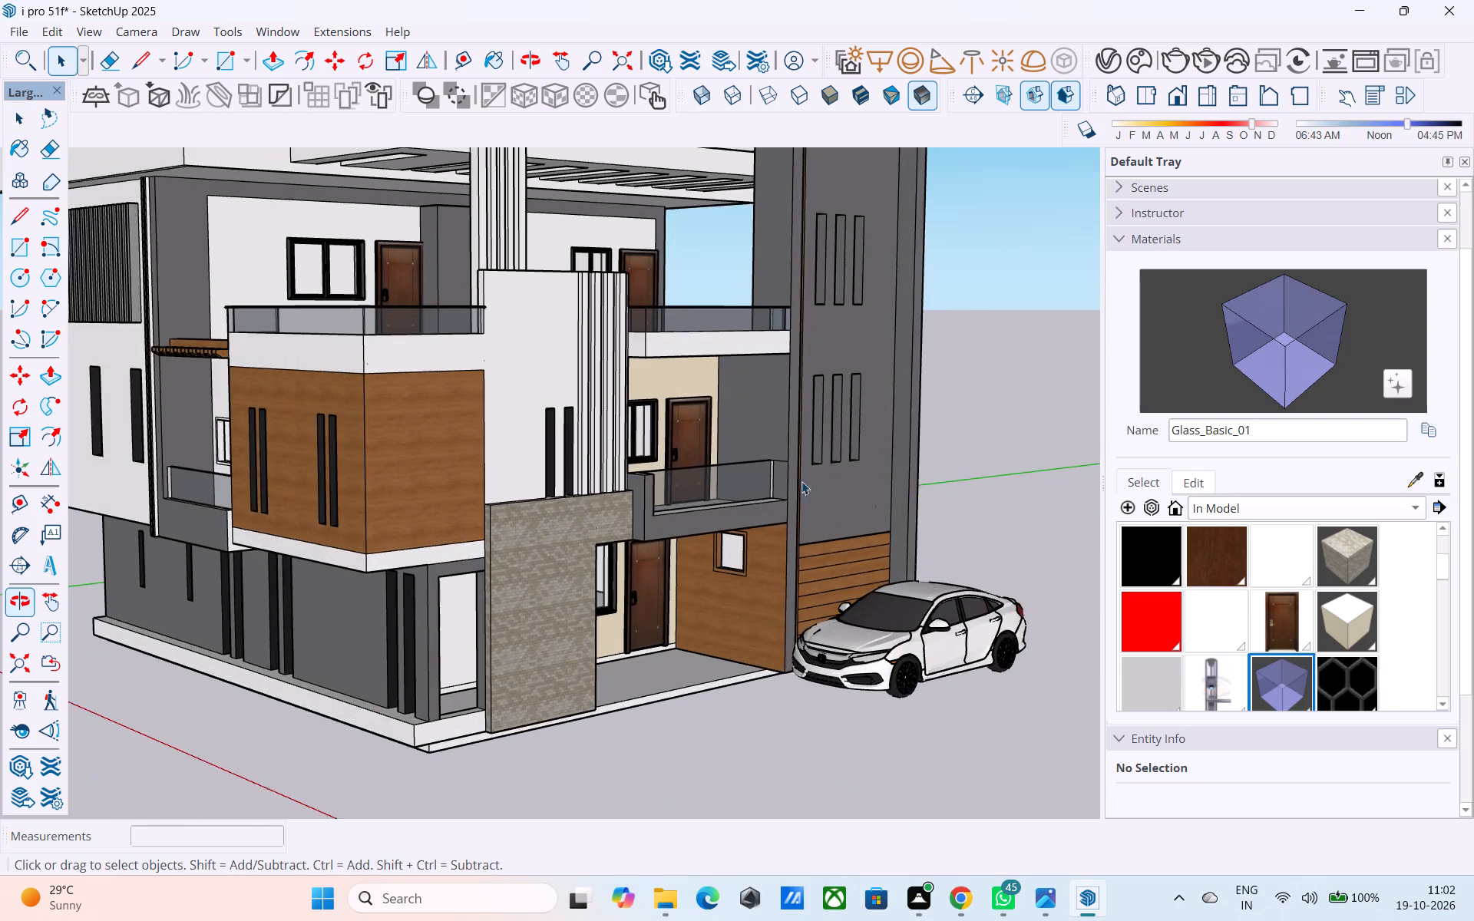
middle_drag(761, 493, 854, 484)
scroll(822, 498, down, 3)
shift+middle_drag(815, 502, 810, 497)
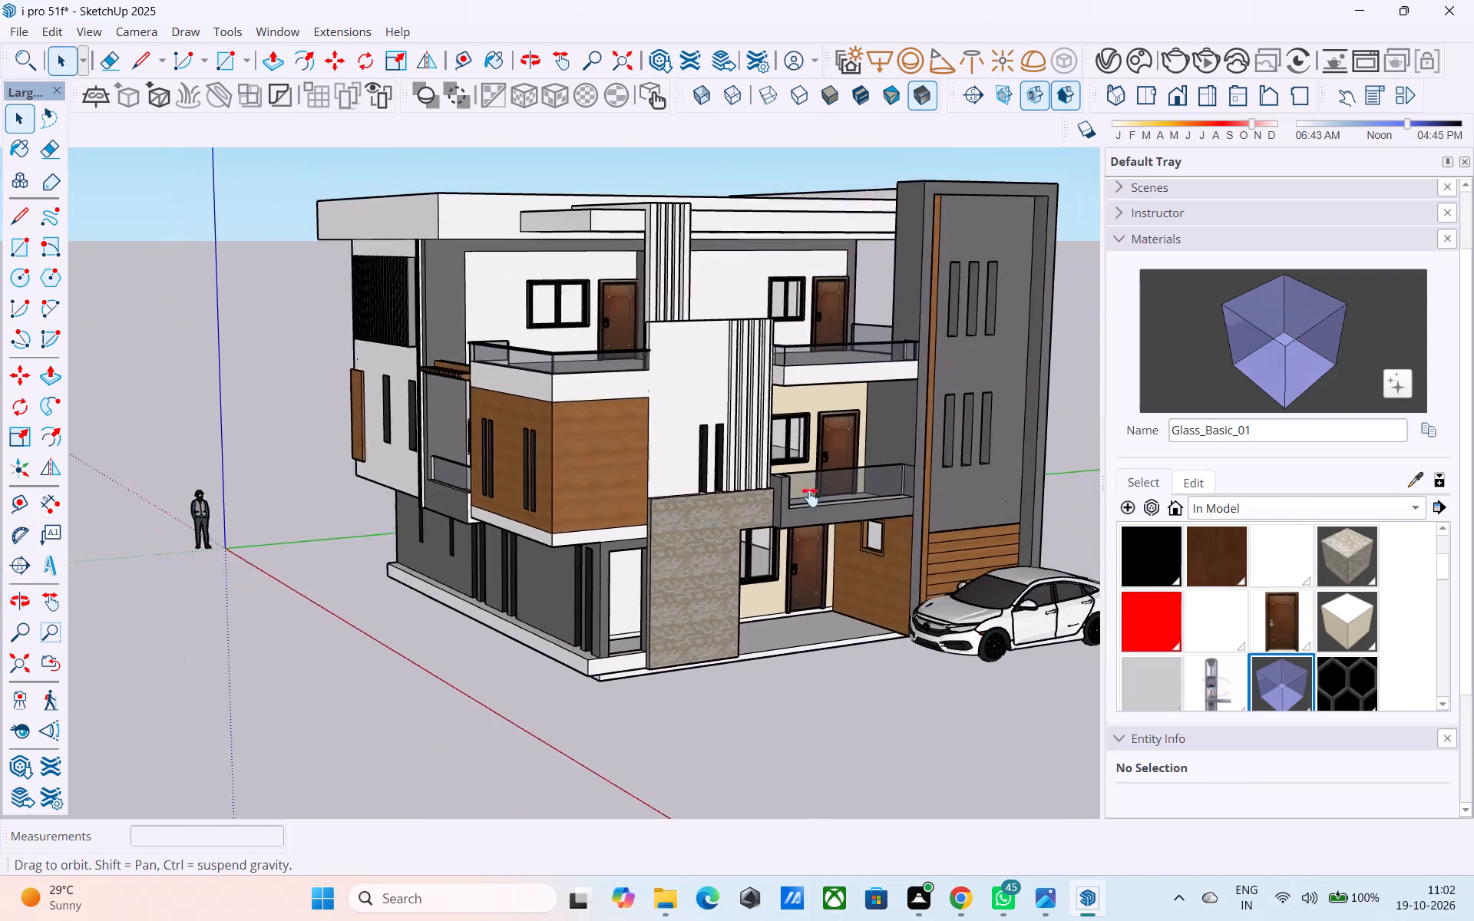
shift+middle_drag(810, 497, 875, 447)
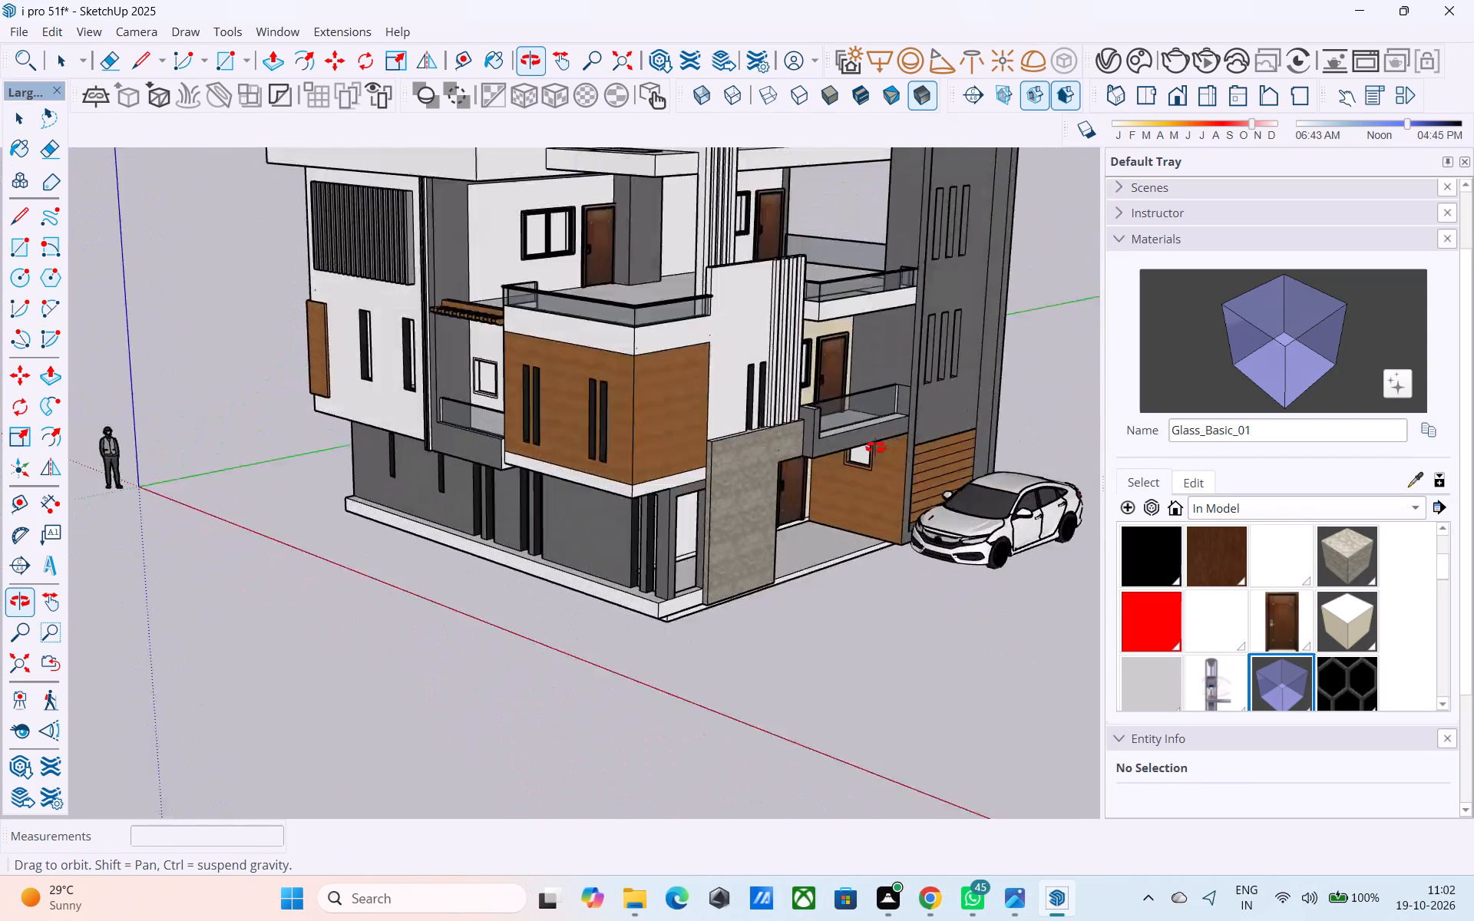
shift+middle_drag(875, 447, 677, 546)
Save the model.
key(ctrl+s)
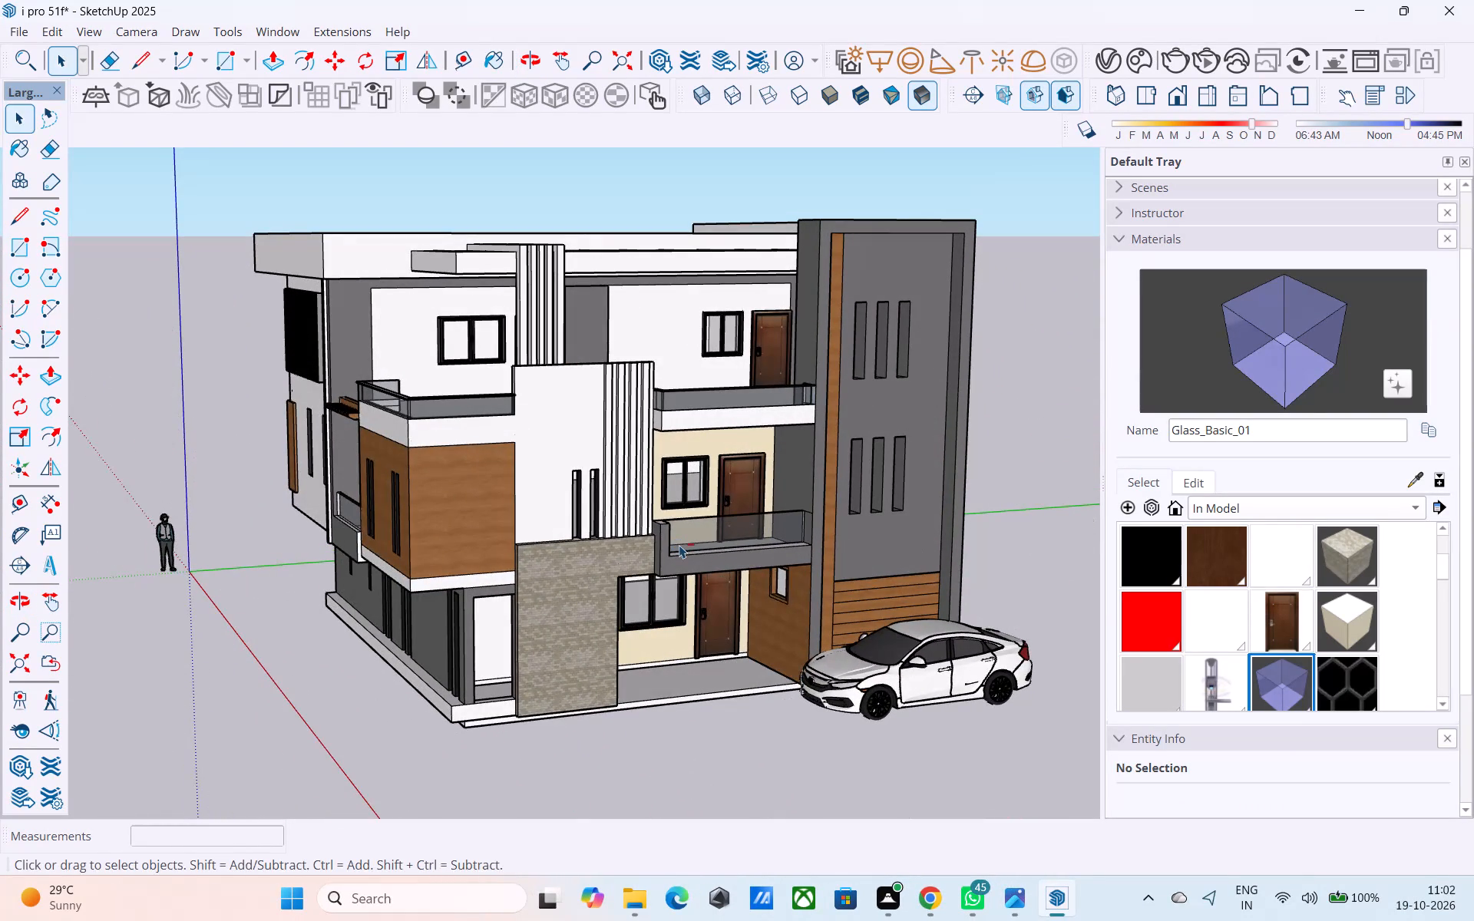